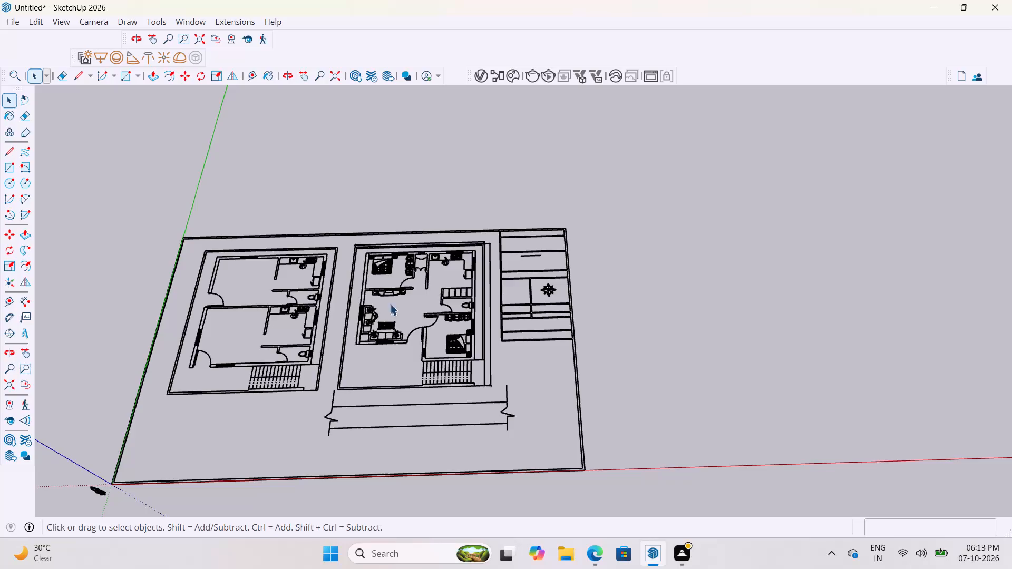
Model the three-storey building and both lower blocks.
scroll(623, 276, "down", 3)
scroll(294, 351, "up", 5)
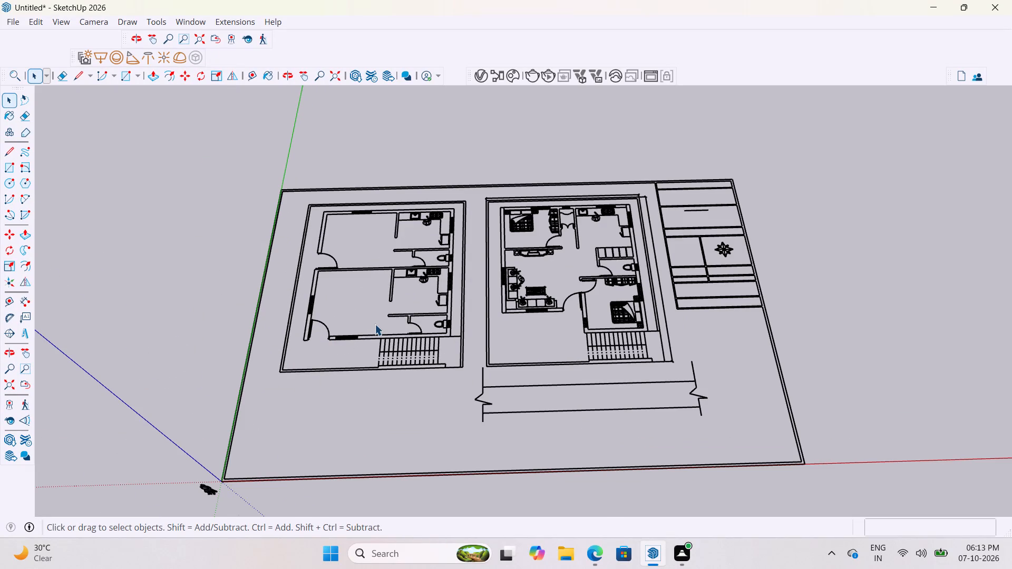
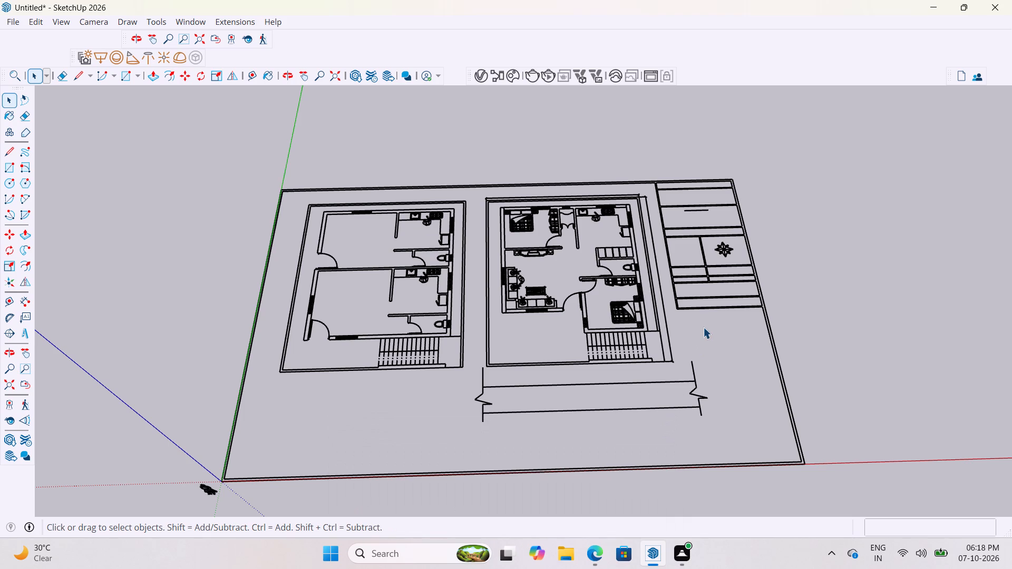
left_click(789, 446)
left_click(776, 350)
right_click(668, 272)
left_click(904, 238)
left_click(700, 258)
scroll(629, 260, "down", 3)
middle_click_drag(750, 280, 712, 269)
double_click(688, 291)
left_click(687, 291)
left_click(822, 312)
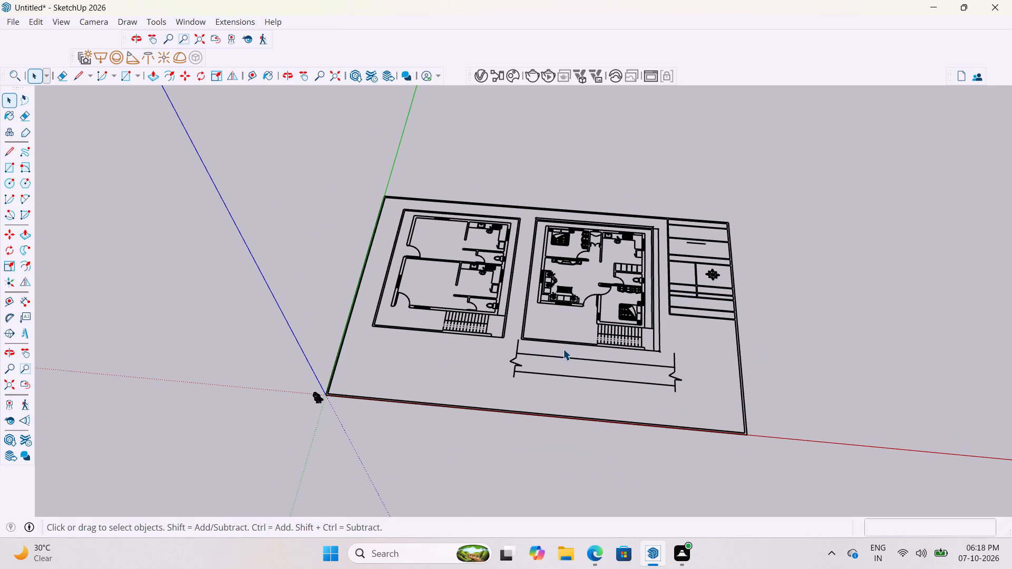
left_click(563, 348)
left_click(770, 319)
Explode the whole floor plan component into separate linework.
left_click(744, 380)
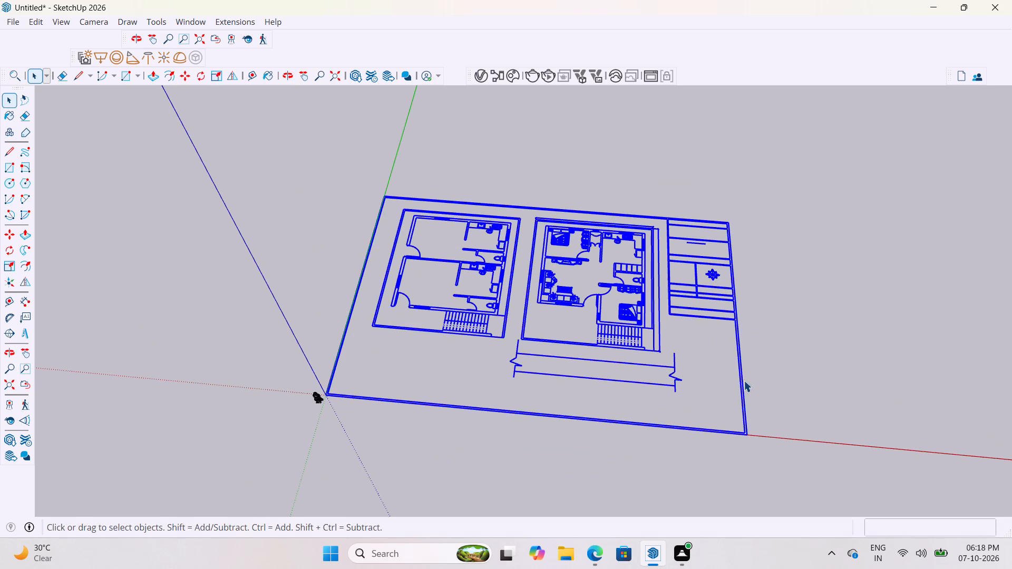
right_click(719, 378)
left_click(749, 312)
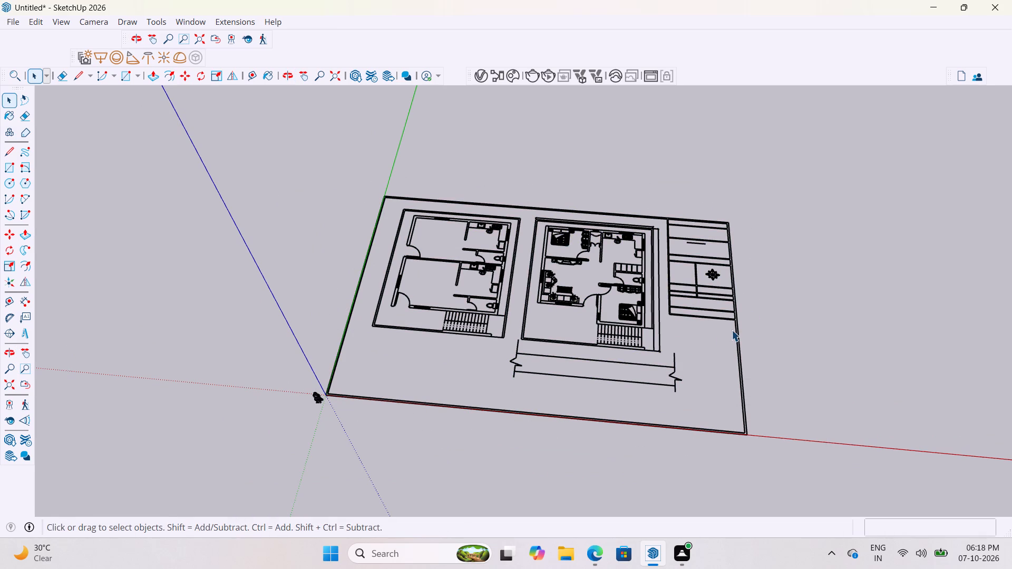
left_click(732, 330)
left_click(736, 322)
right_click(738, 324)
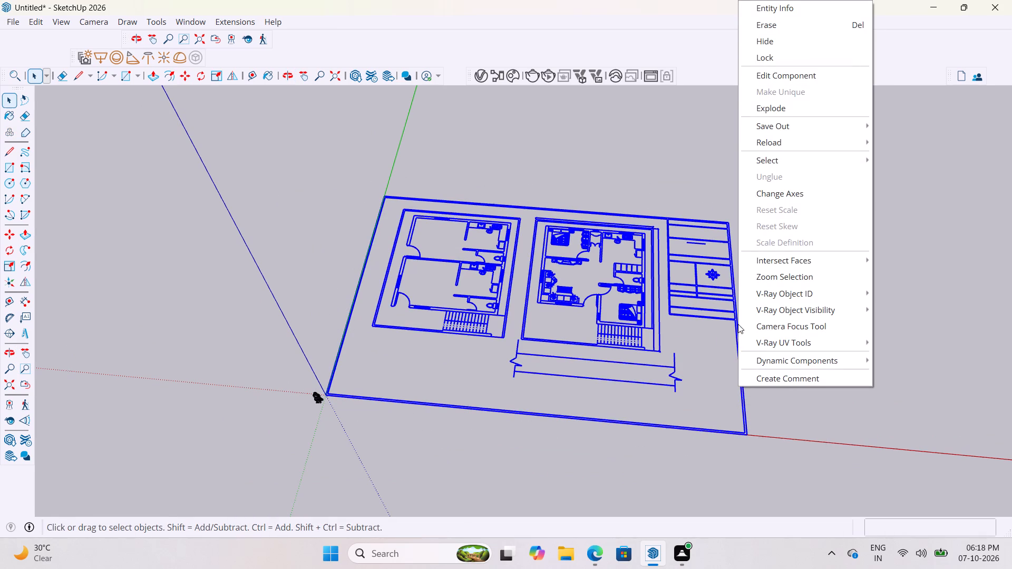
left_click(760, 114)
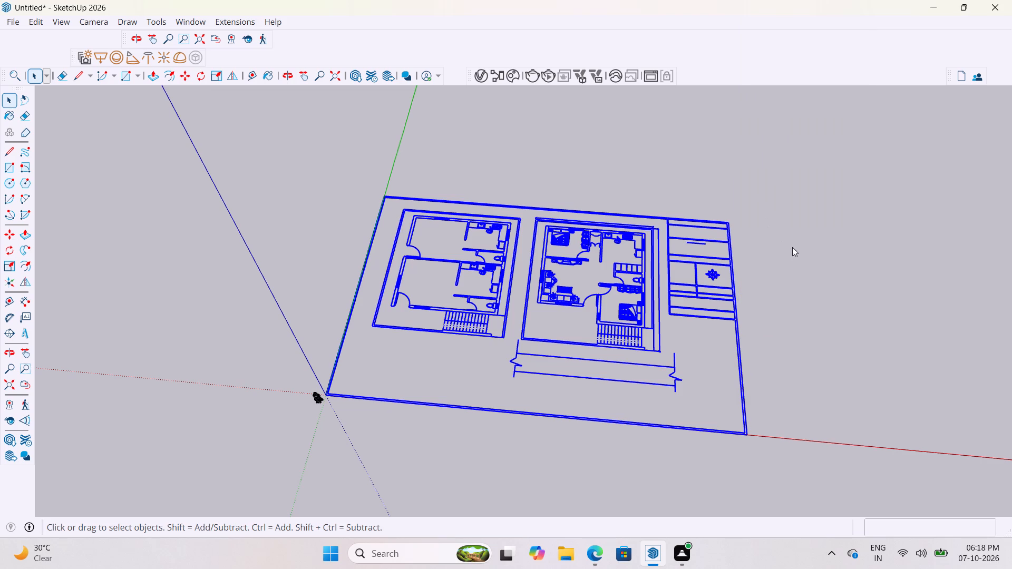
right_click(696, 340)
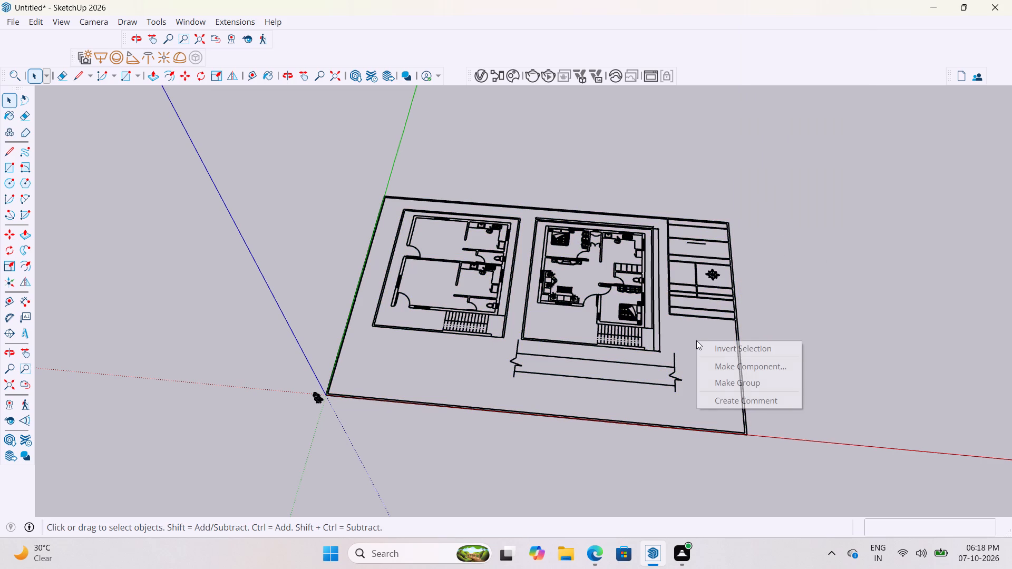
left_click(708, 274)
left_click(670, 281)
left_click(495, 296)
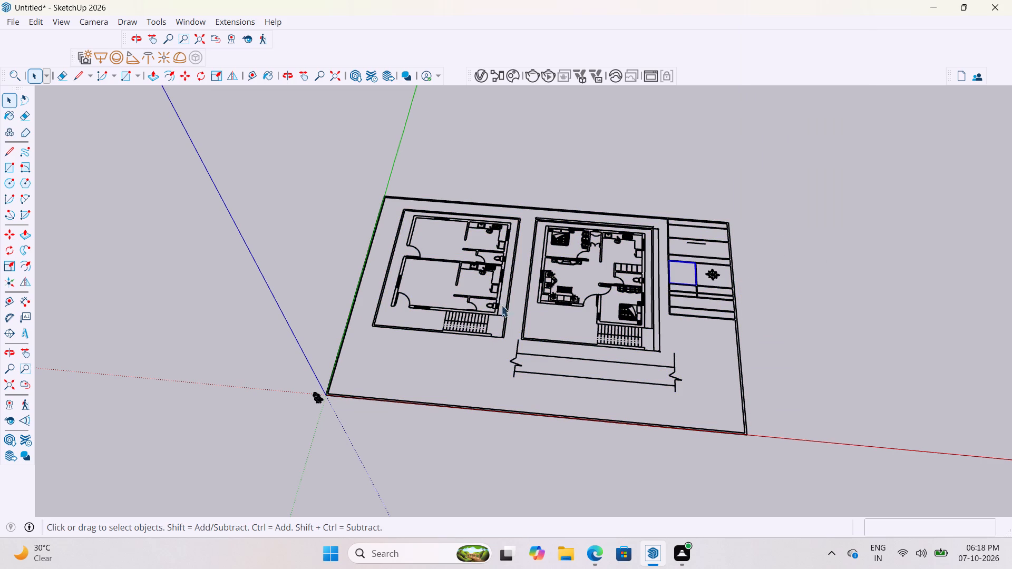
Examine the two floor plans closely, including the rooms, wall corners, staircases and outer boundary lines.
scroll(515, 317, "up", 3)
left_click(531, 307)
scroll(524, 313, "up", 3)
left_click(507, 290)
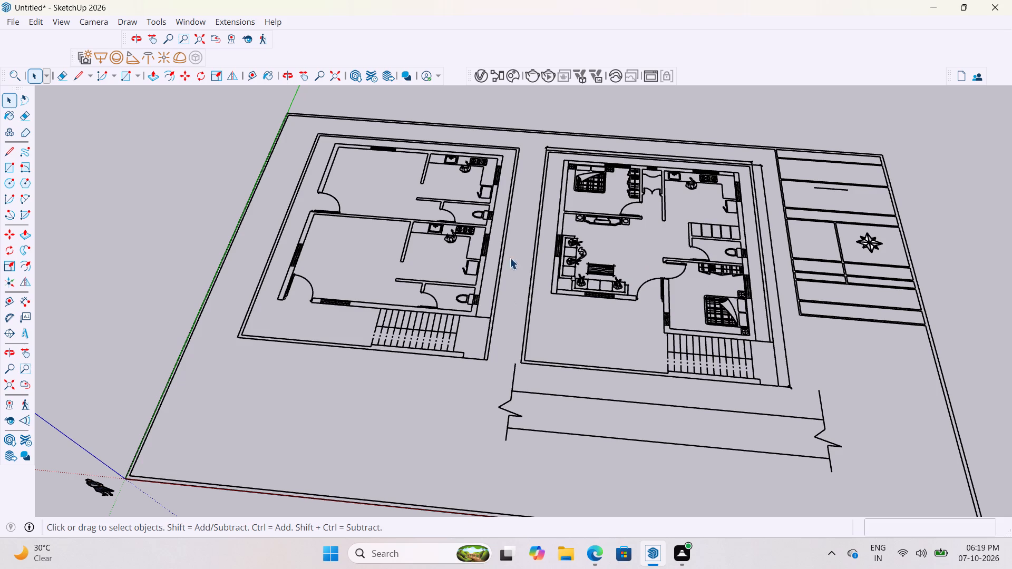
scroll(467, 282, "down", 3)
scroll(692, 336, "up", 2)
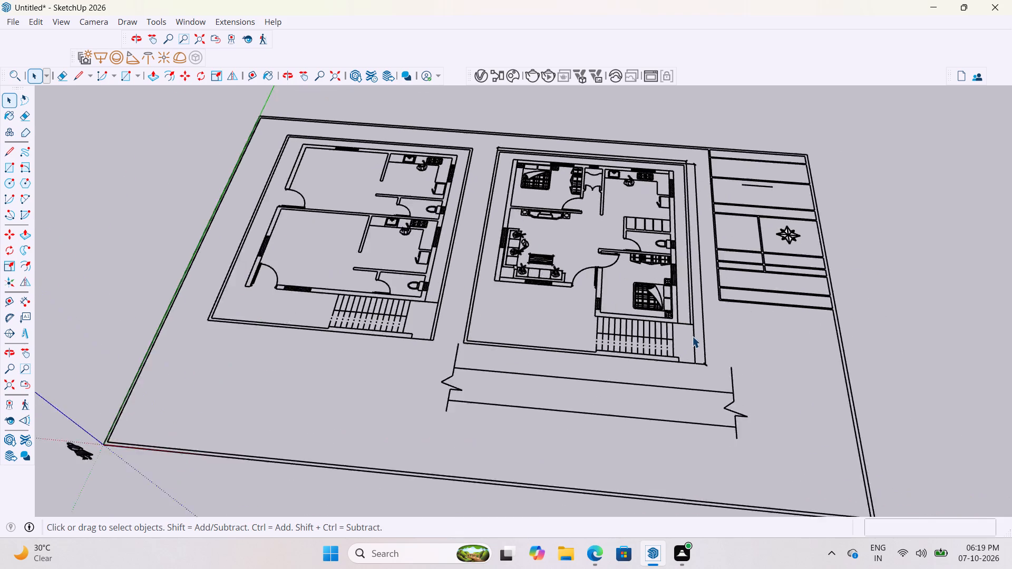
scroll(692, 336, "up", 5)
scroll(629, 330, "down", 3)
middle_click_drag(588, 318, 617, 376)
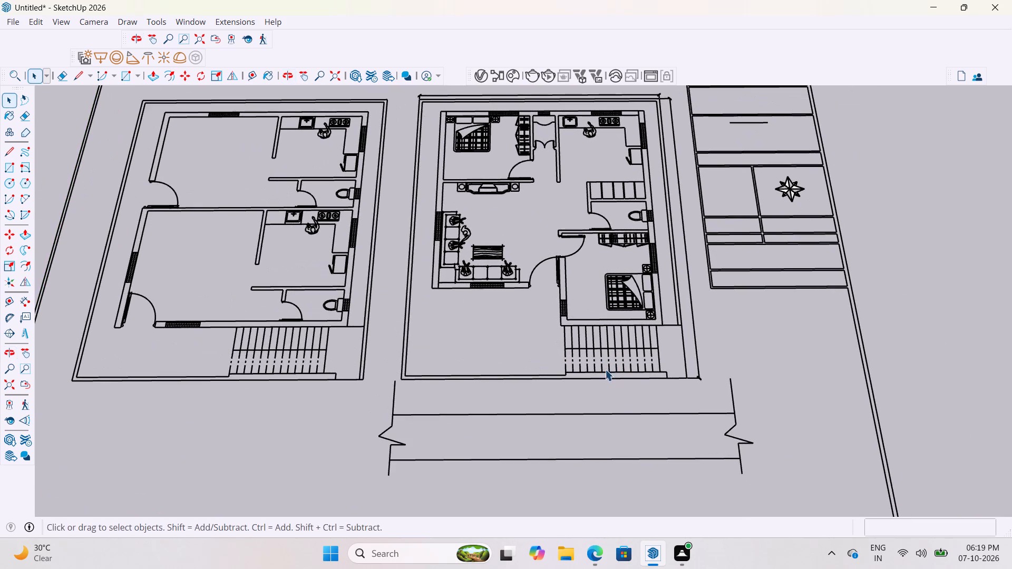
scroll(592, 362, "down", 3)
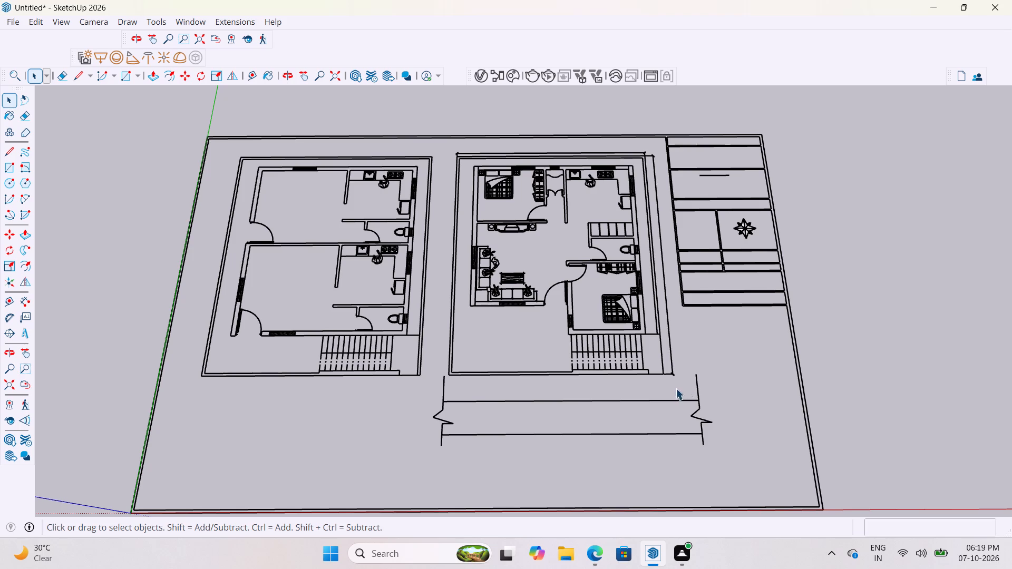
scroll(693, 314, "up", 3)
scroll(638, 301, "up", 4)
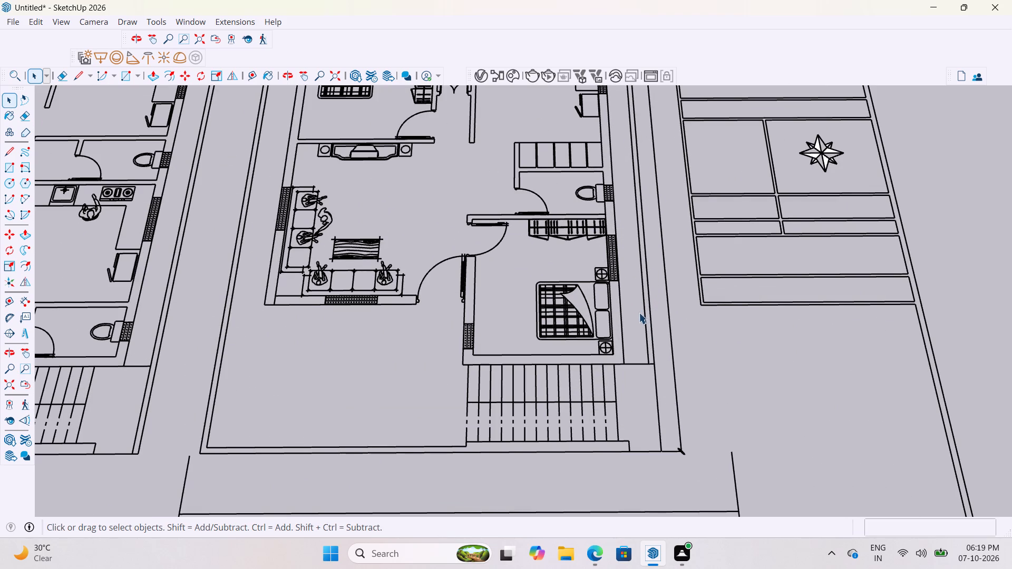
scroll(642, 340, "down", 1)
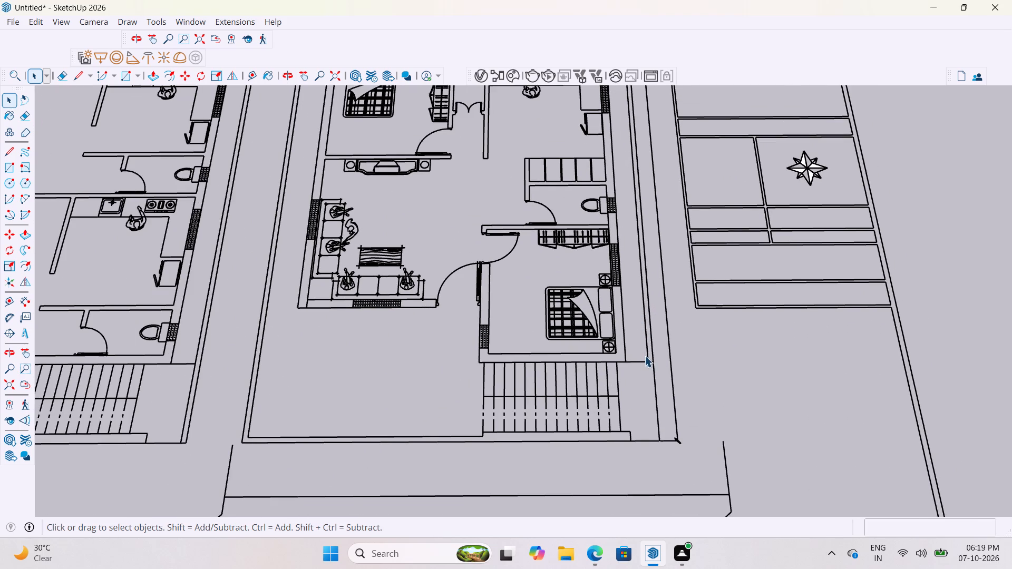
scroll(645, 365, "down", 5)
scroll(460, 171, "up", 1)
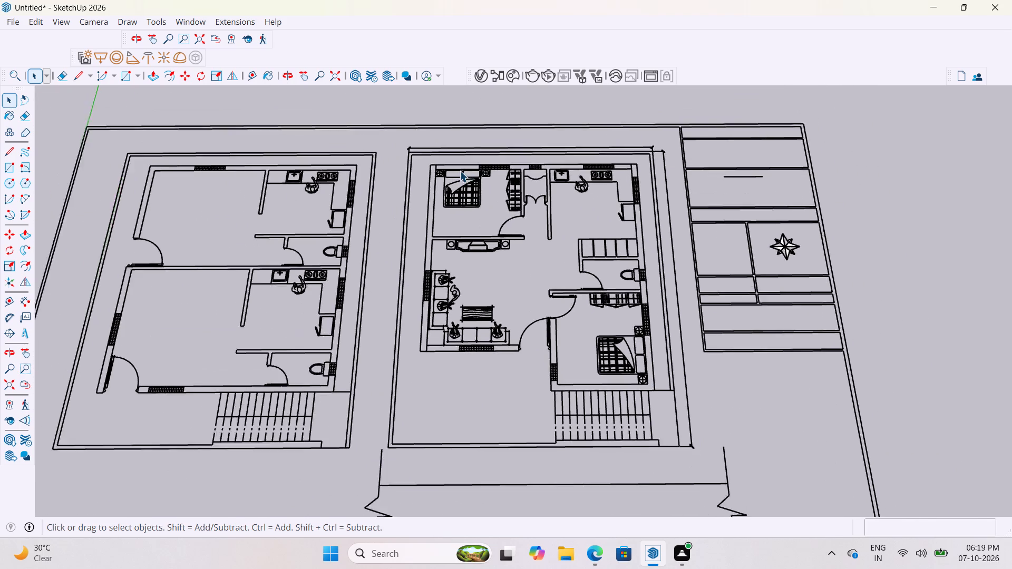
scroll(460, 171, "up", 4)
scroll(349, 189, "down", 3)
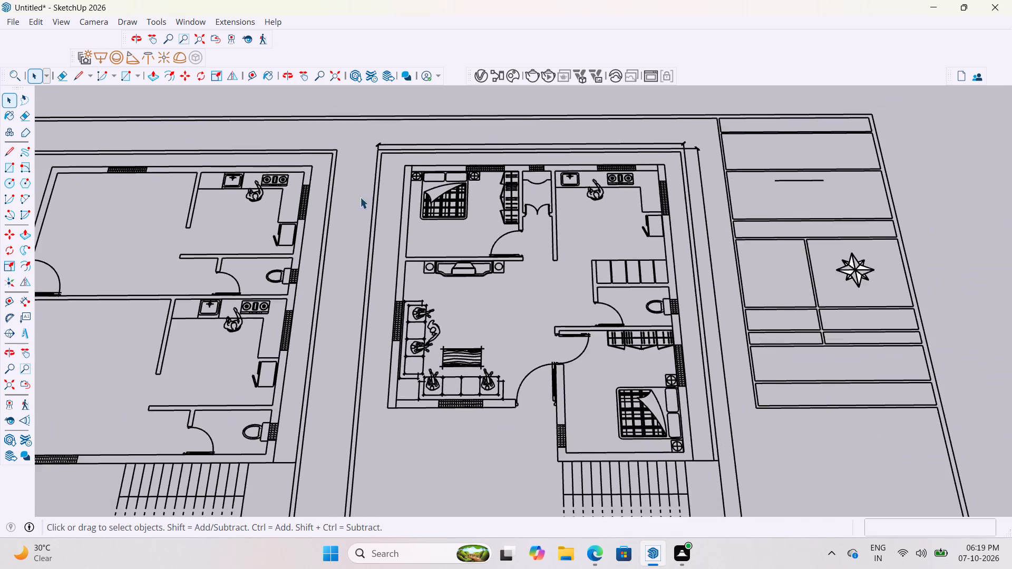
scroll(441, 236, "up", 4)
scroll(392, 209, "down", 7)
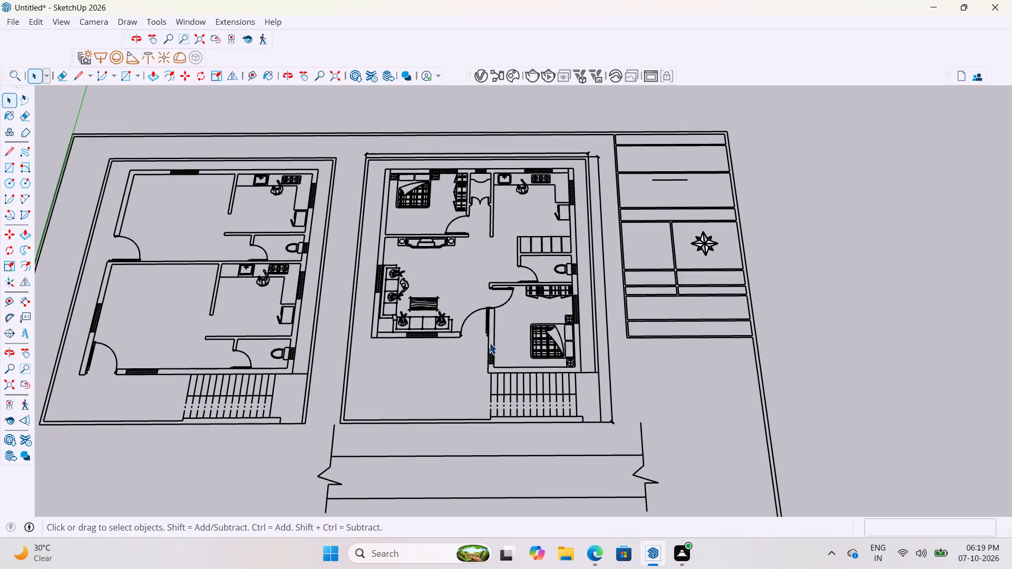
scroll(491, 349, "up", 3)
scroll(491, 349, "down", 3)
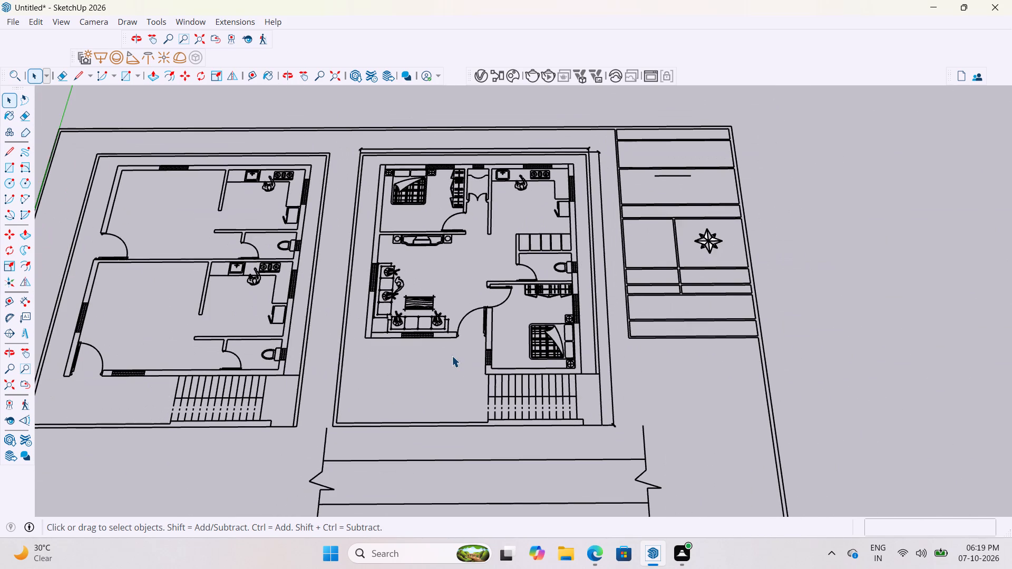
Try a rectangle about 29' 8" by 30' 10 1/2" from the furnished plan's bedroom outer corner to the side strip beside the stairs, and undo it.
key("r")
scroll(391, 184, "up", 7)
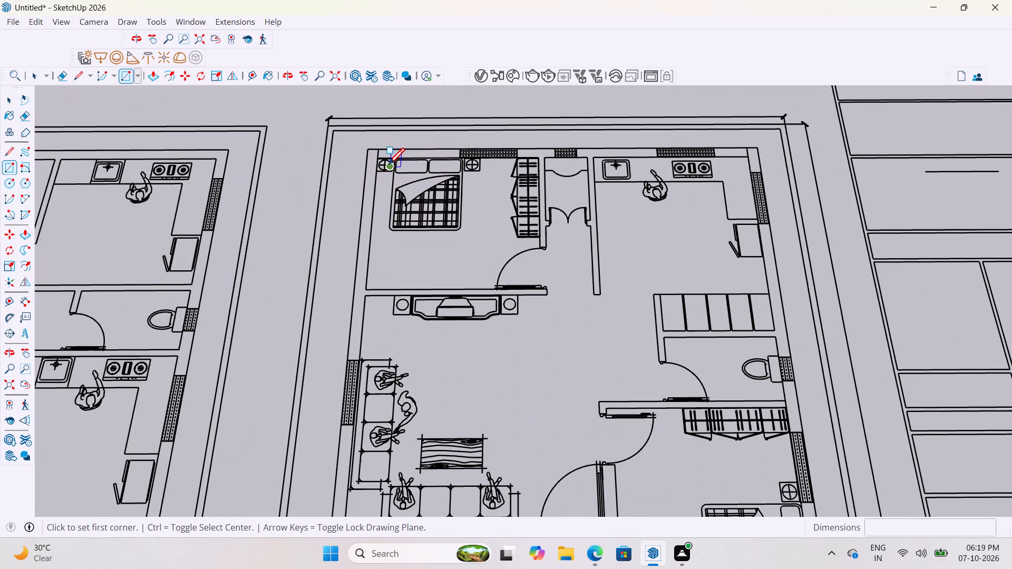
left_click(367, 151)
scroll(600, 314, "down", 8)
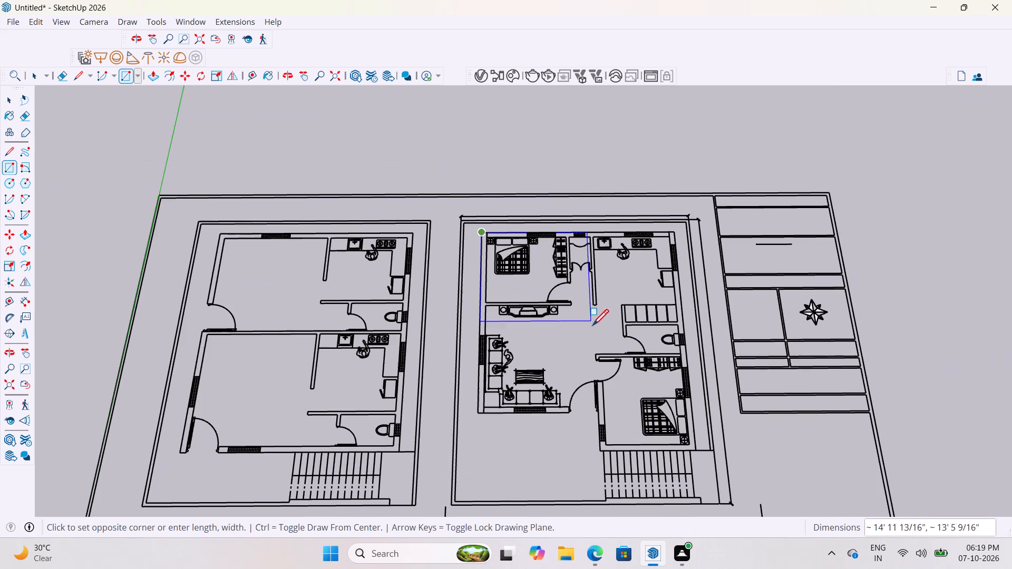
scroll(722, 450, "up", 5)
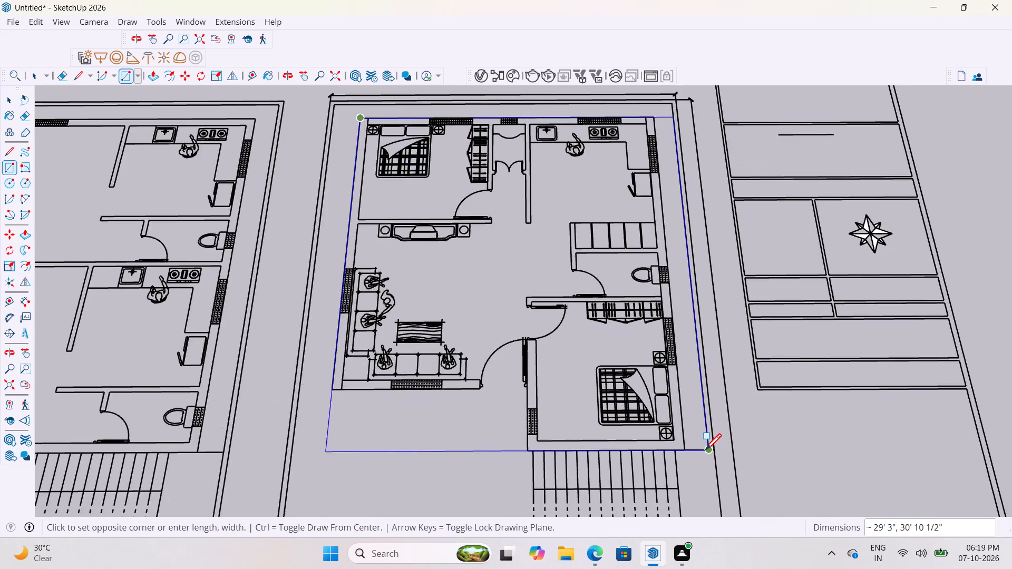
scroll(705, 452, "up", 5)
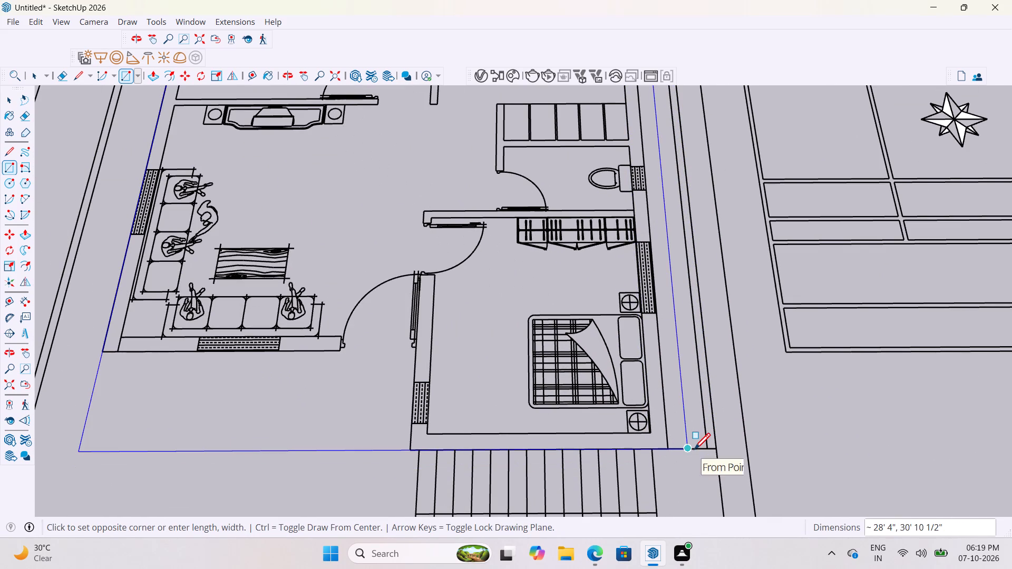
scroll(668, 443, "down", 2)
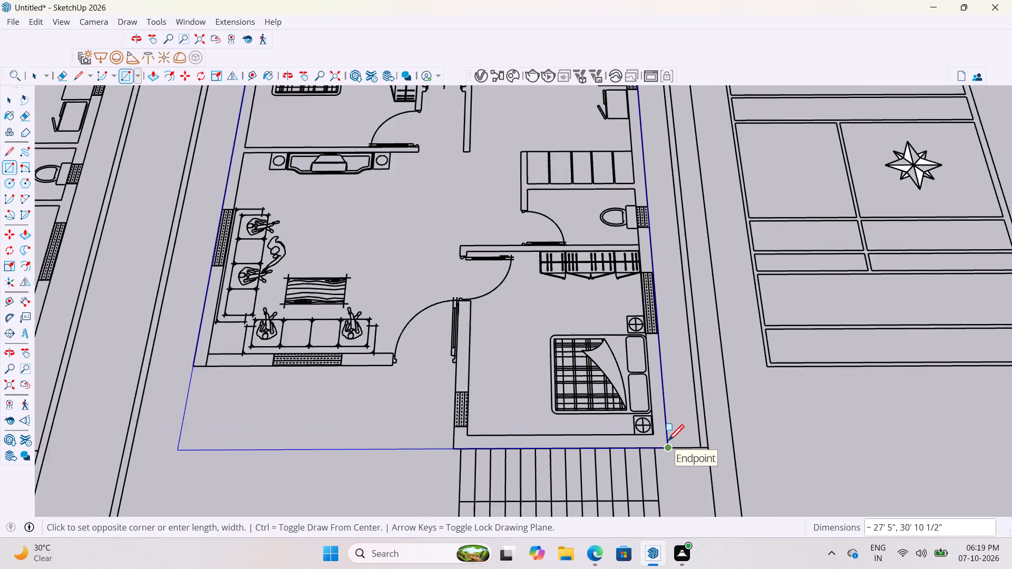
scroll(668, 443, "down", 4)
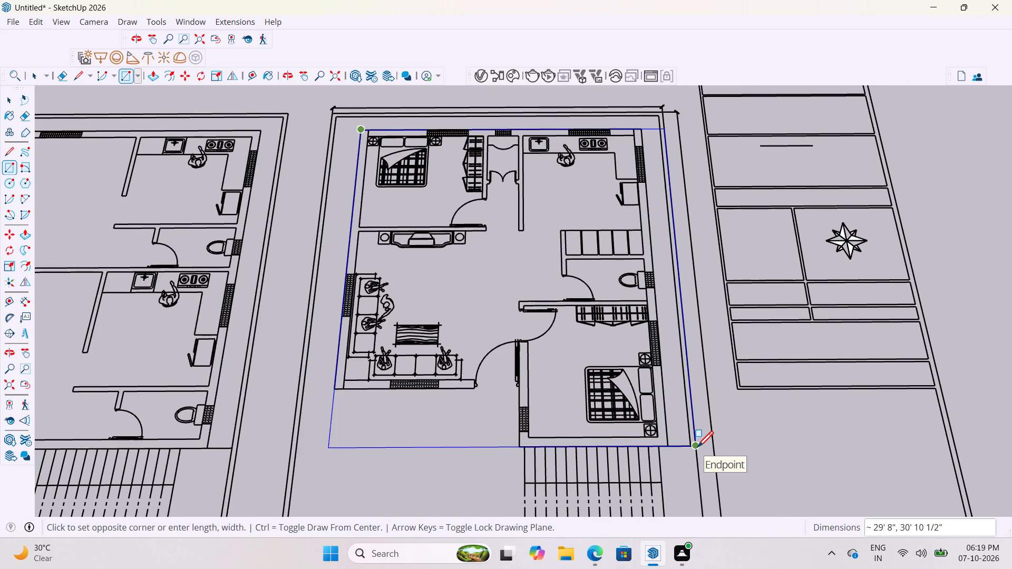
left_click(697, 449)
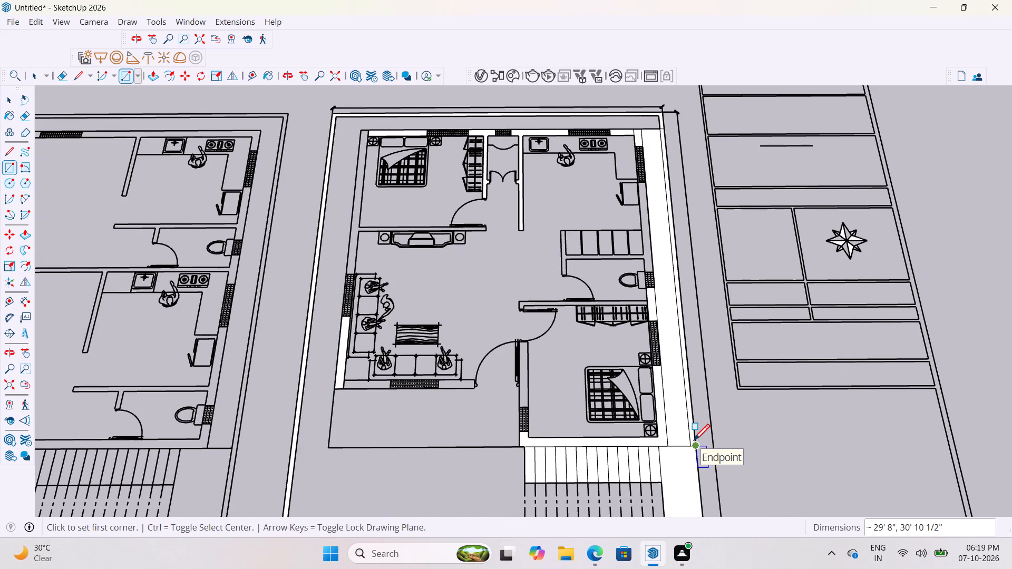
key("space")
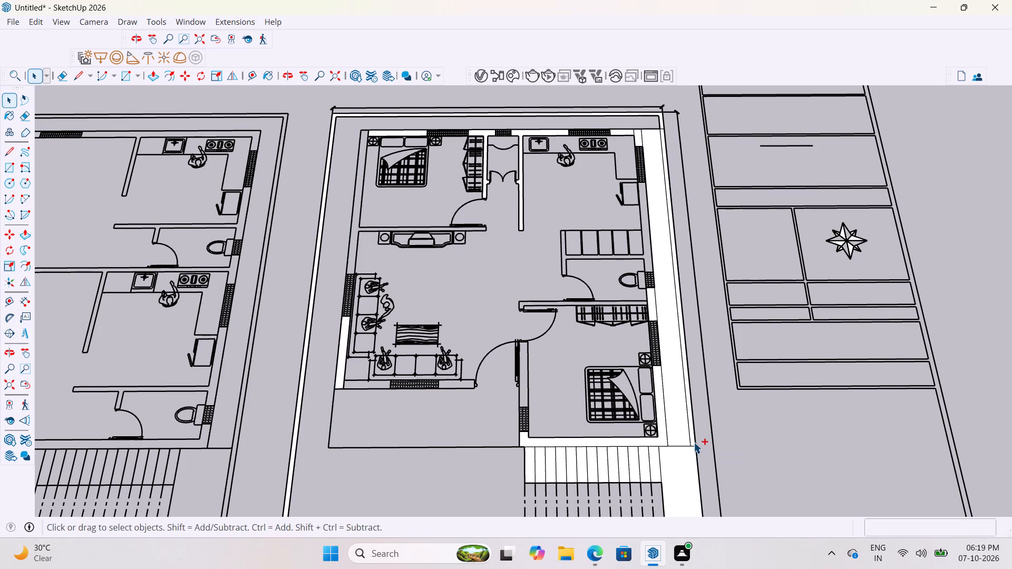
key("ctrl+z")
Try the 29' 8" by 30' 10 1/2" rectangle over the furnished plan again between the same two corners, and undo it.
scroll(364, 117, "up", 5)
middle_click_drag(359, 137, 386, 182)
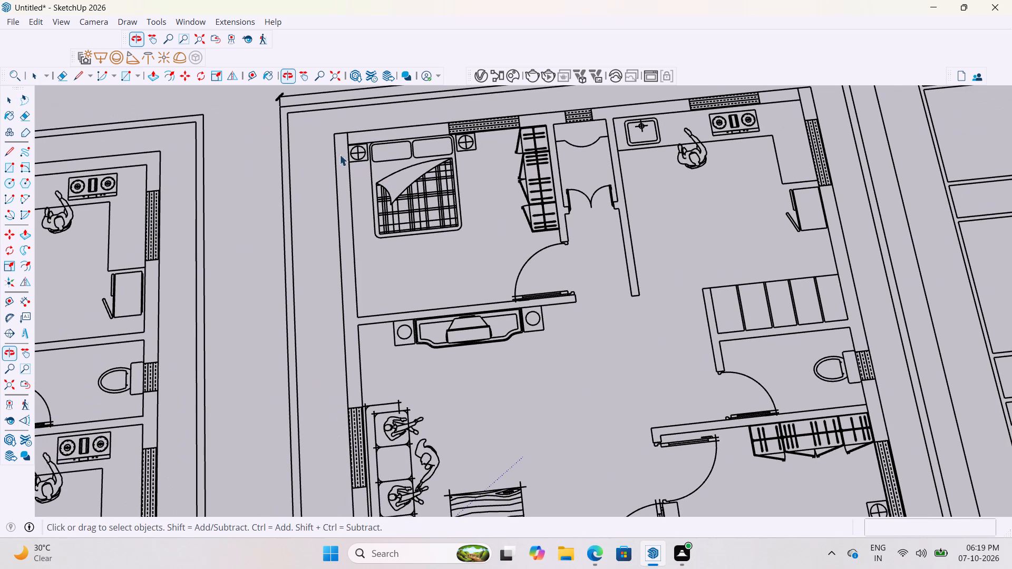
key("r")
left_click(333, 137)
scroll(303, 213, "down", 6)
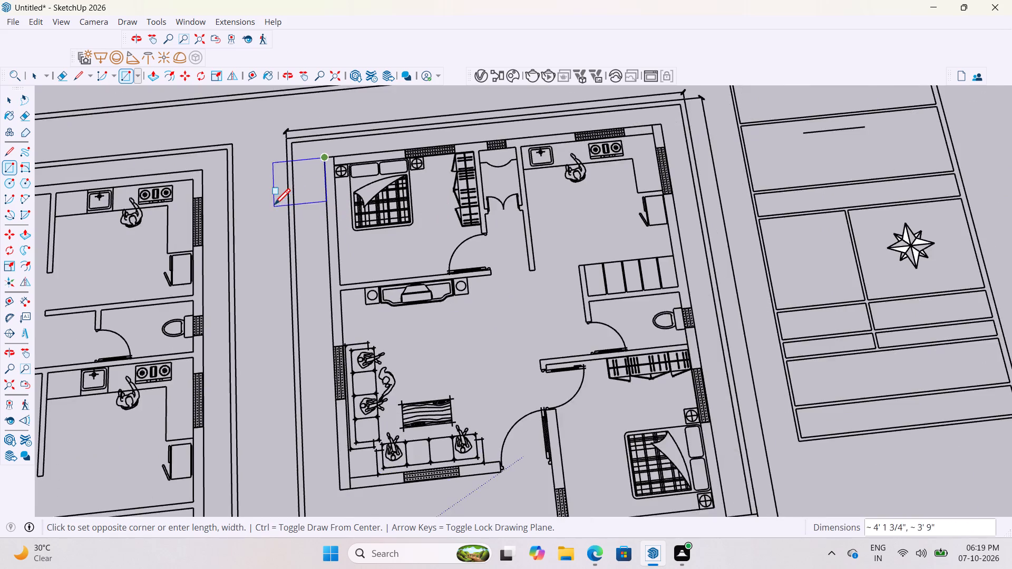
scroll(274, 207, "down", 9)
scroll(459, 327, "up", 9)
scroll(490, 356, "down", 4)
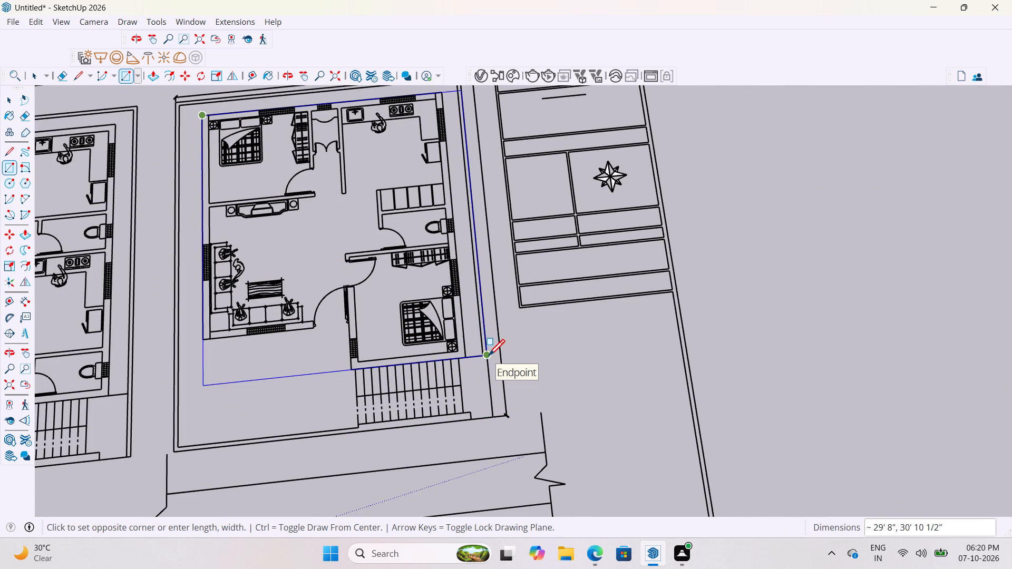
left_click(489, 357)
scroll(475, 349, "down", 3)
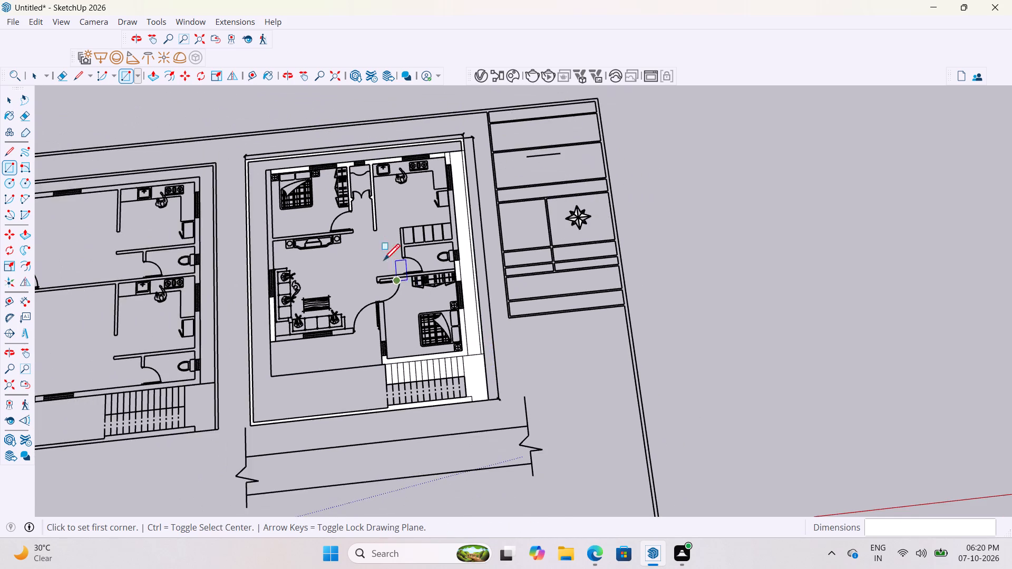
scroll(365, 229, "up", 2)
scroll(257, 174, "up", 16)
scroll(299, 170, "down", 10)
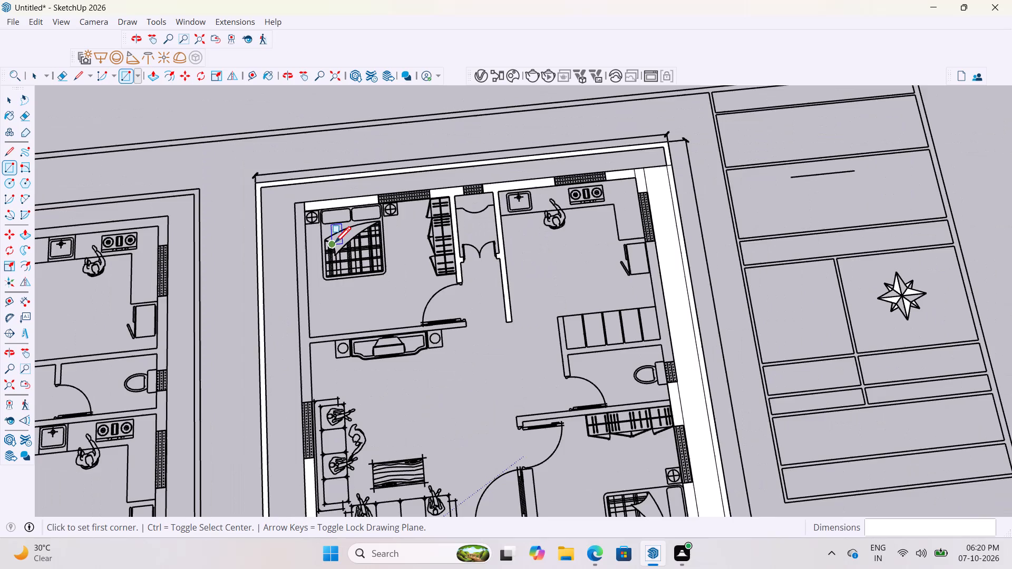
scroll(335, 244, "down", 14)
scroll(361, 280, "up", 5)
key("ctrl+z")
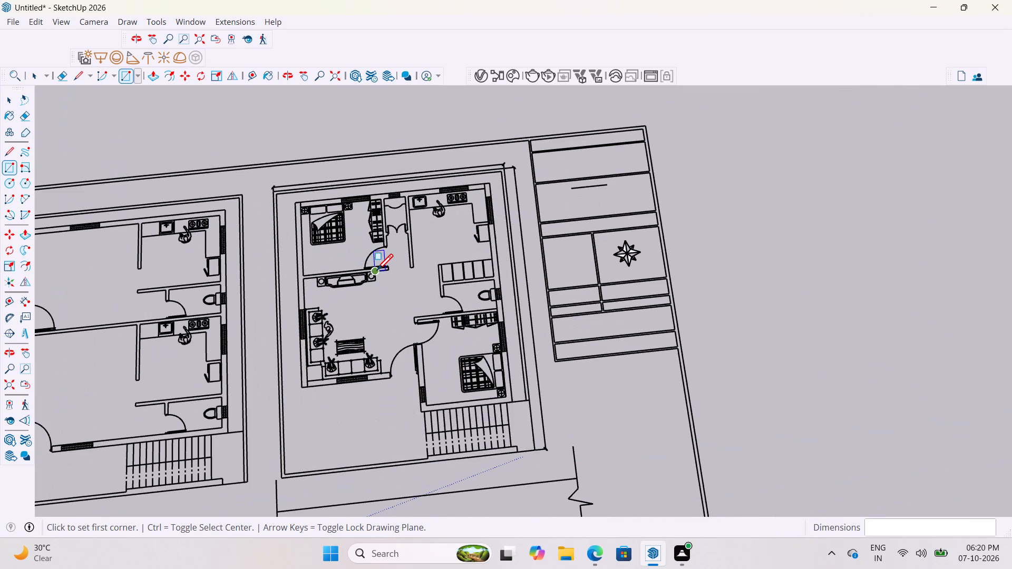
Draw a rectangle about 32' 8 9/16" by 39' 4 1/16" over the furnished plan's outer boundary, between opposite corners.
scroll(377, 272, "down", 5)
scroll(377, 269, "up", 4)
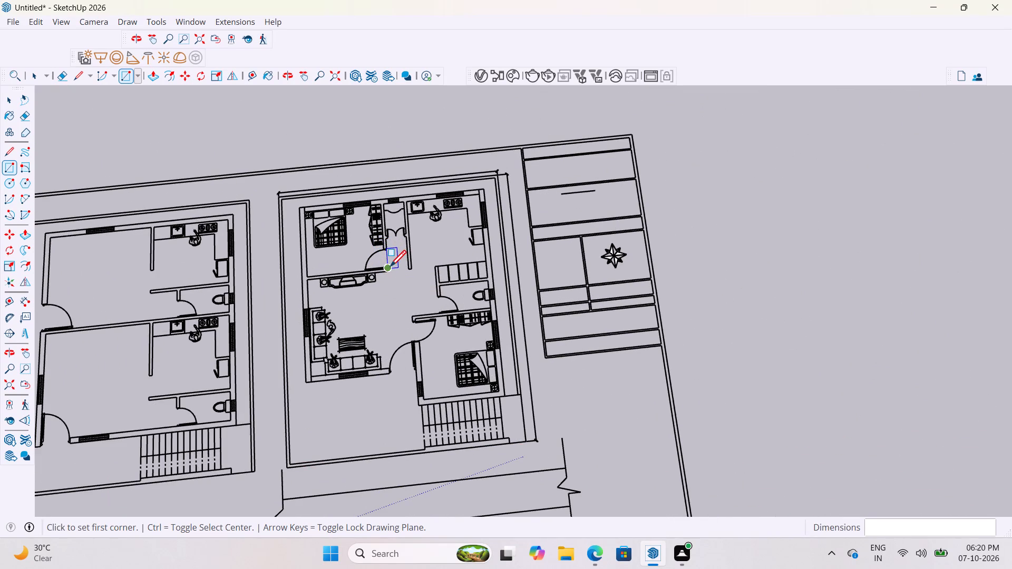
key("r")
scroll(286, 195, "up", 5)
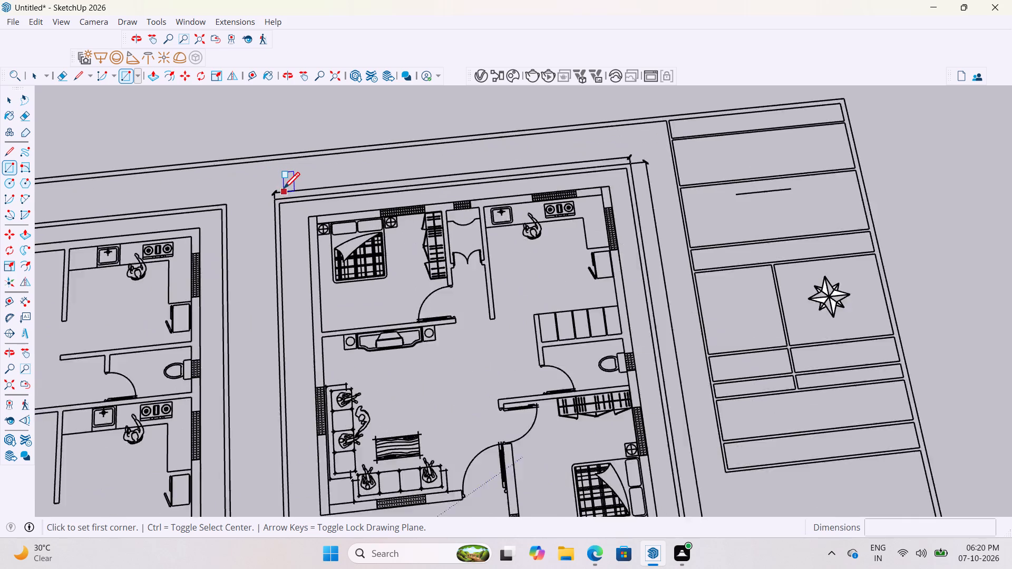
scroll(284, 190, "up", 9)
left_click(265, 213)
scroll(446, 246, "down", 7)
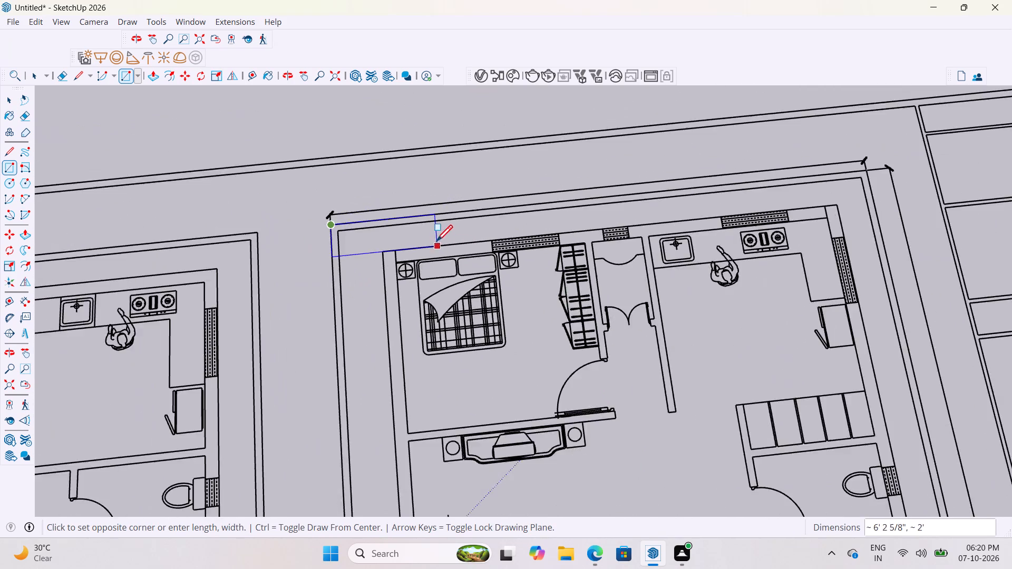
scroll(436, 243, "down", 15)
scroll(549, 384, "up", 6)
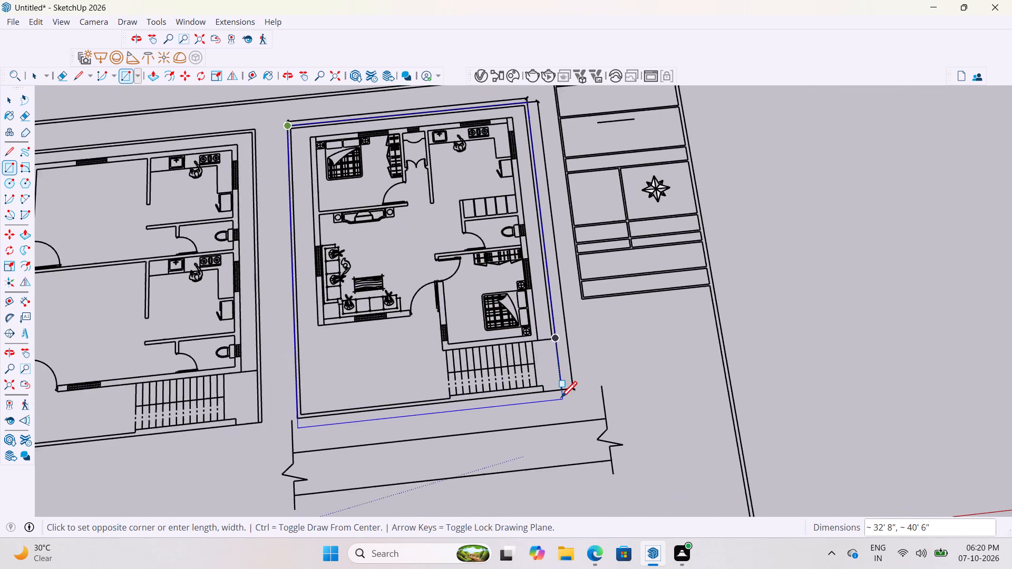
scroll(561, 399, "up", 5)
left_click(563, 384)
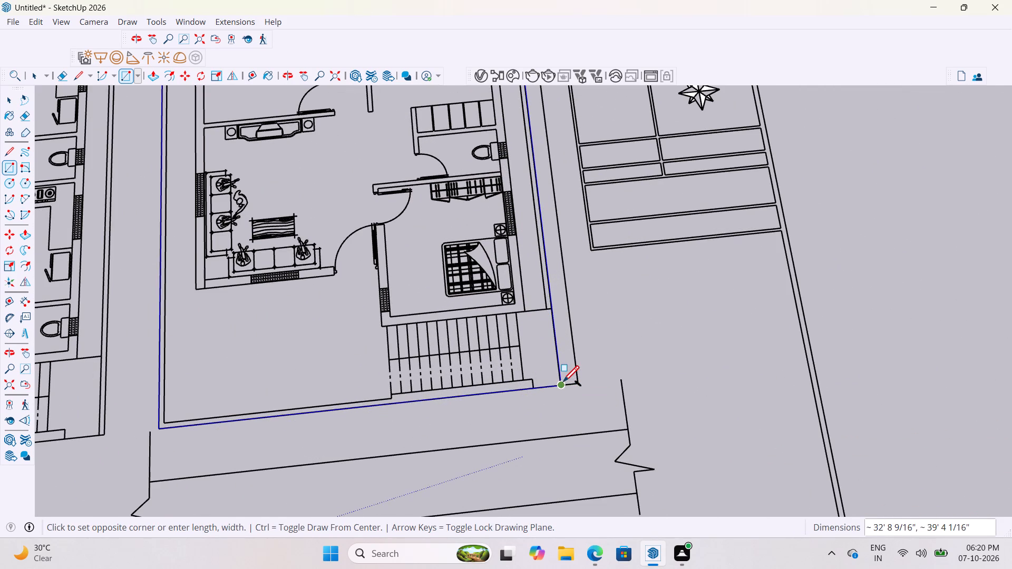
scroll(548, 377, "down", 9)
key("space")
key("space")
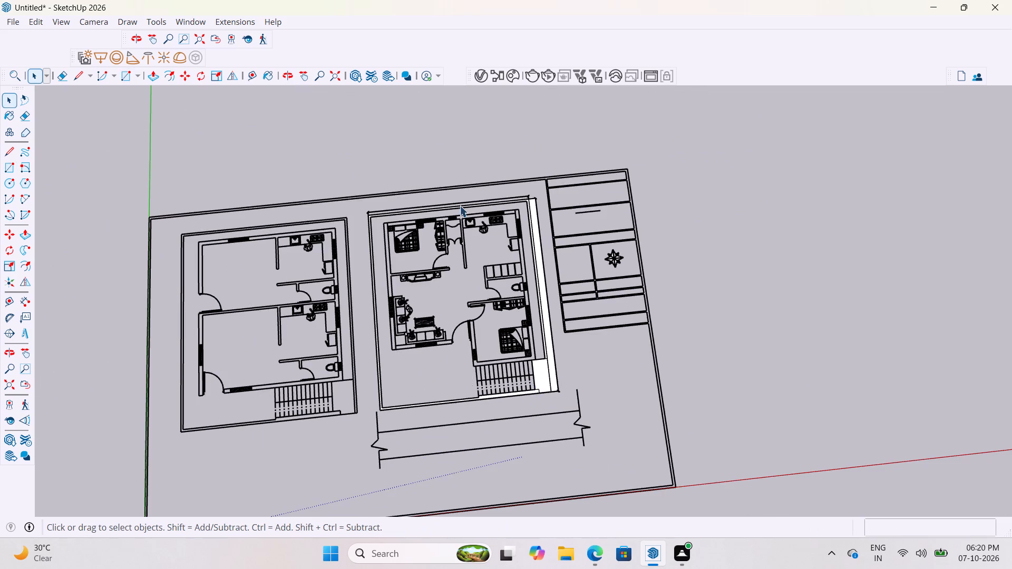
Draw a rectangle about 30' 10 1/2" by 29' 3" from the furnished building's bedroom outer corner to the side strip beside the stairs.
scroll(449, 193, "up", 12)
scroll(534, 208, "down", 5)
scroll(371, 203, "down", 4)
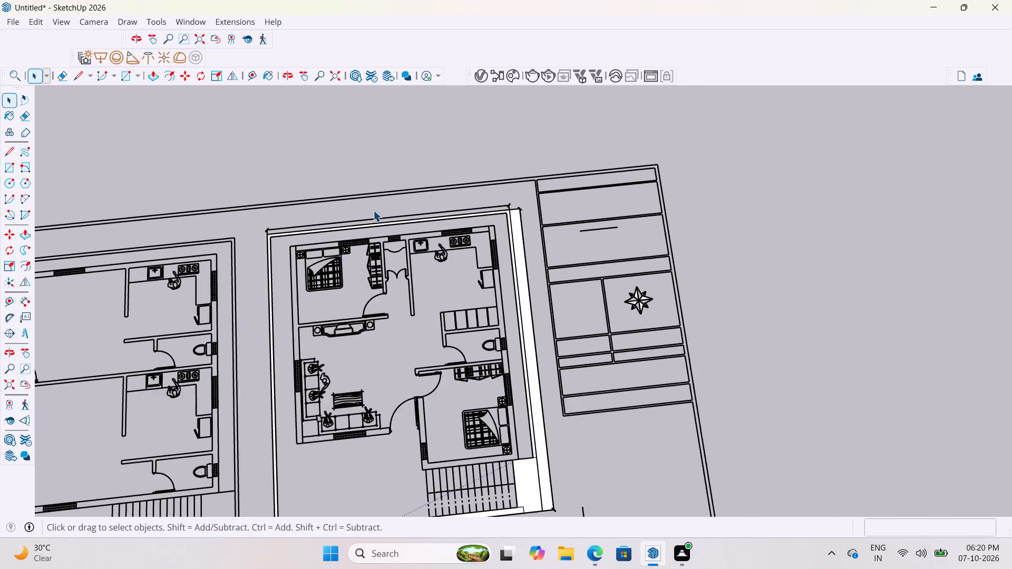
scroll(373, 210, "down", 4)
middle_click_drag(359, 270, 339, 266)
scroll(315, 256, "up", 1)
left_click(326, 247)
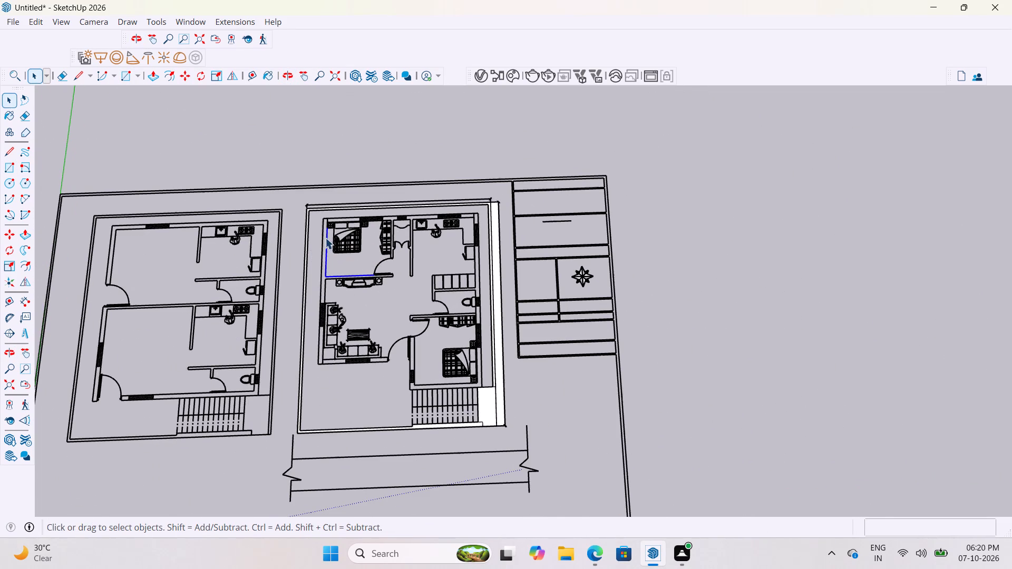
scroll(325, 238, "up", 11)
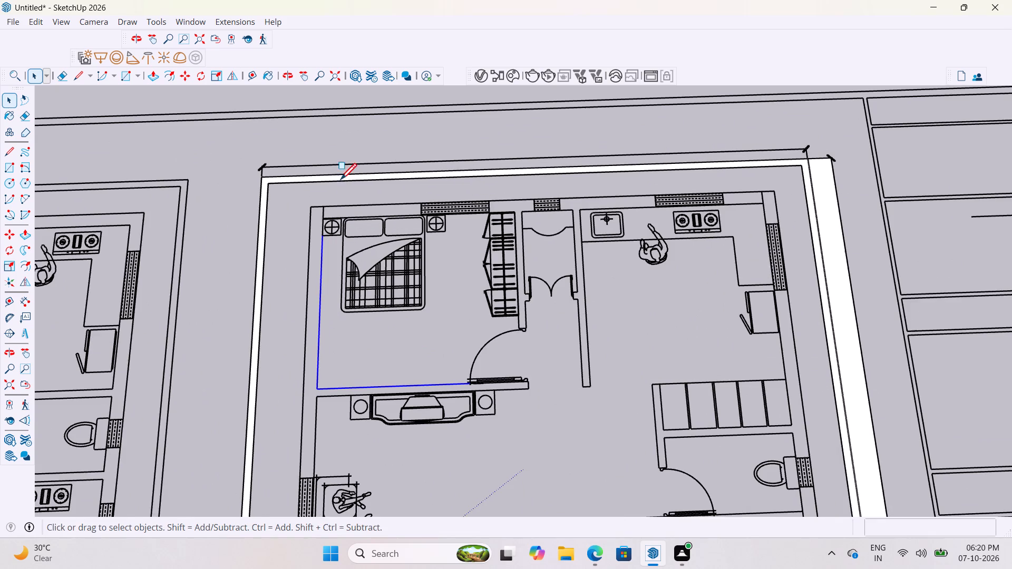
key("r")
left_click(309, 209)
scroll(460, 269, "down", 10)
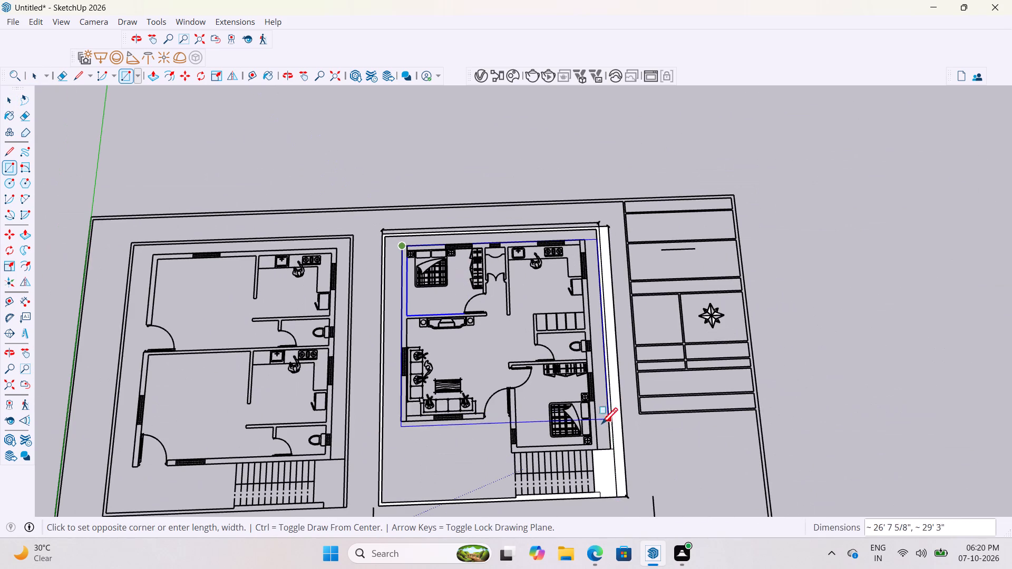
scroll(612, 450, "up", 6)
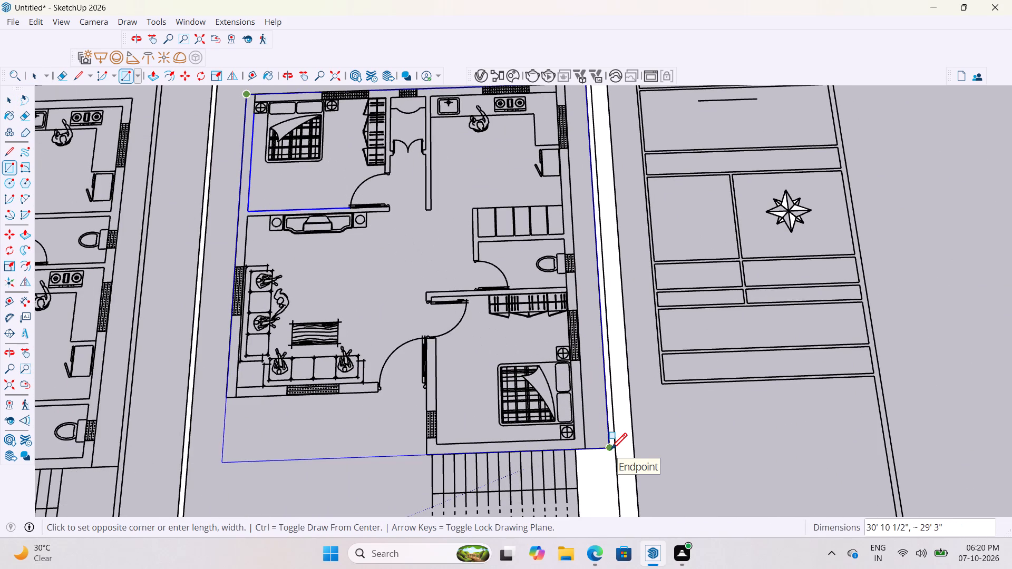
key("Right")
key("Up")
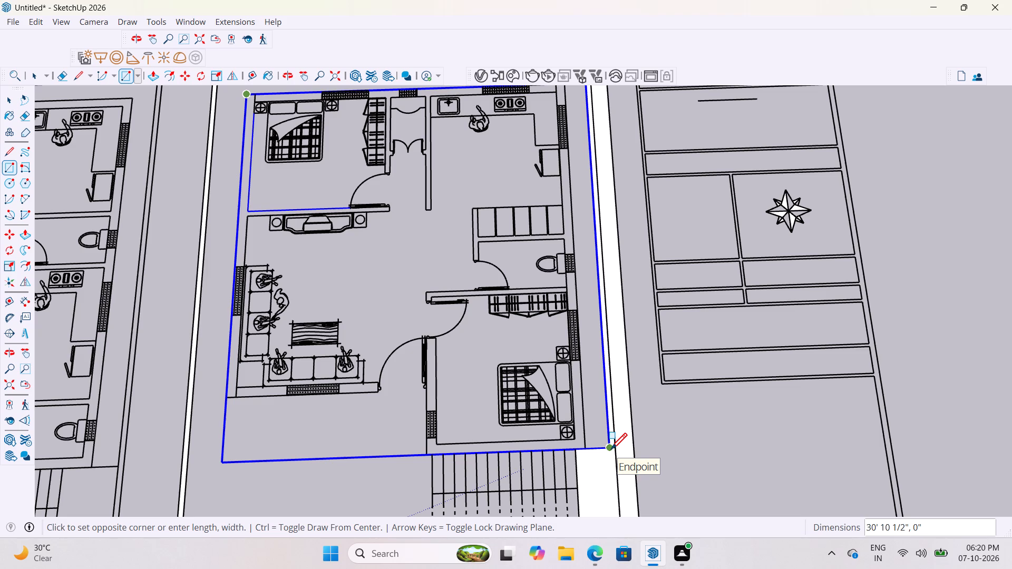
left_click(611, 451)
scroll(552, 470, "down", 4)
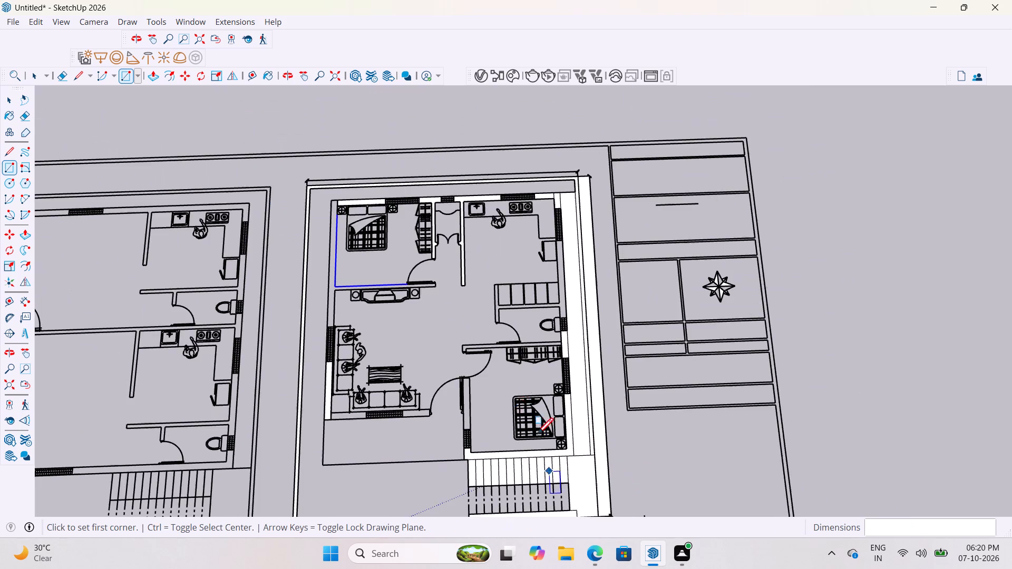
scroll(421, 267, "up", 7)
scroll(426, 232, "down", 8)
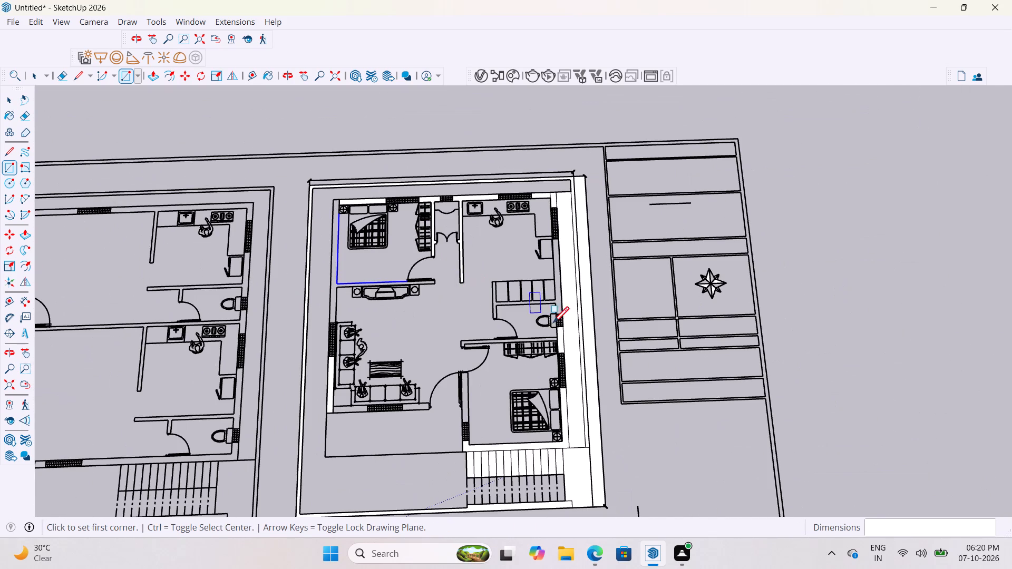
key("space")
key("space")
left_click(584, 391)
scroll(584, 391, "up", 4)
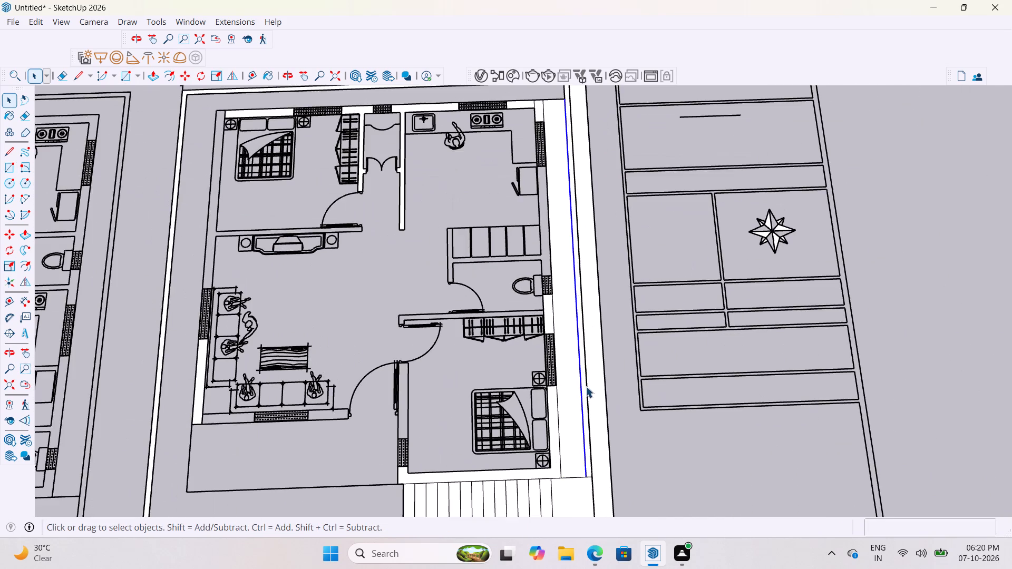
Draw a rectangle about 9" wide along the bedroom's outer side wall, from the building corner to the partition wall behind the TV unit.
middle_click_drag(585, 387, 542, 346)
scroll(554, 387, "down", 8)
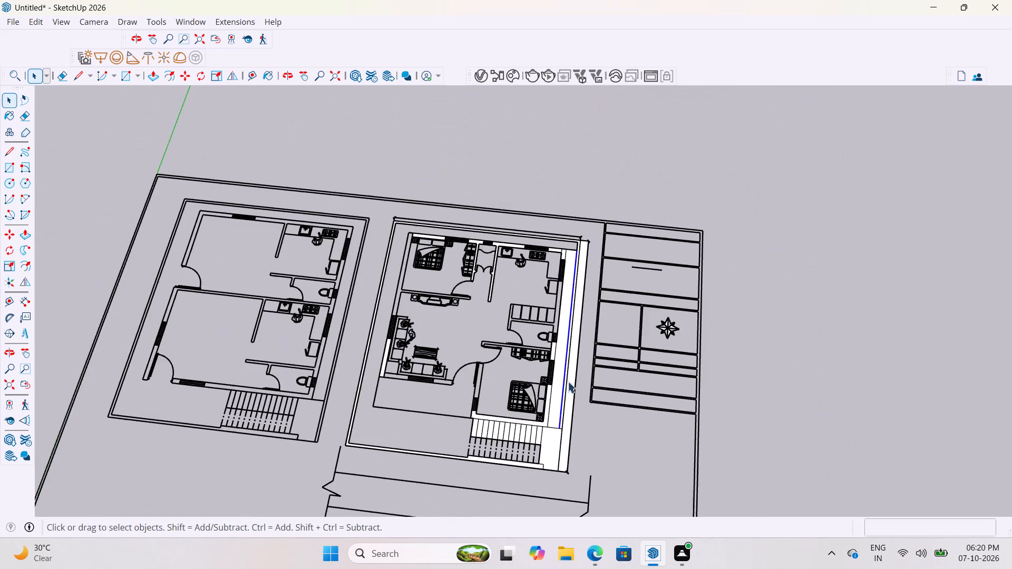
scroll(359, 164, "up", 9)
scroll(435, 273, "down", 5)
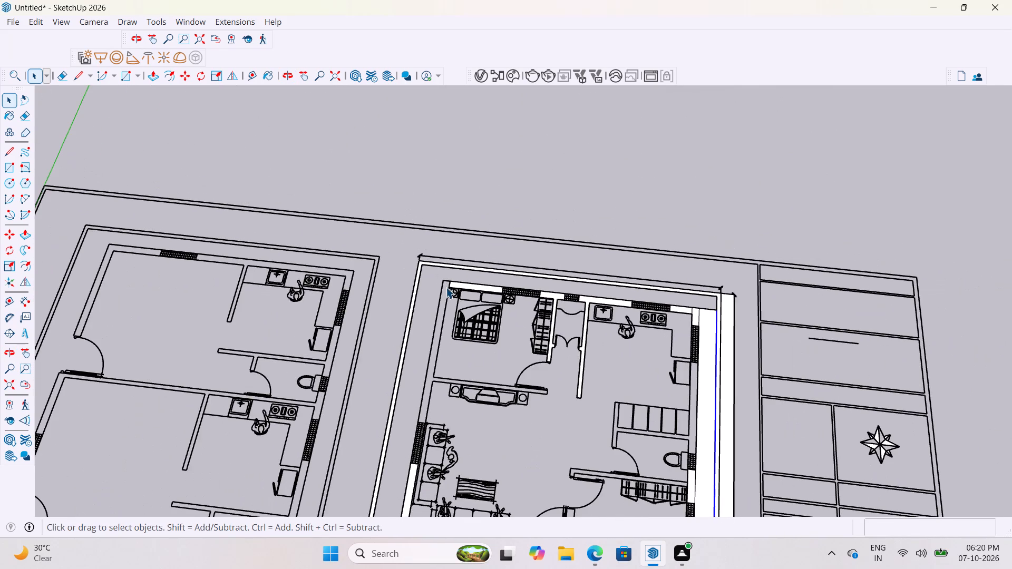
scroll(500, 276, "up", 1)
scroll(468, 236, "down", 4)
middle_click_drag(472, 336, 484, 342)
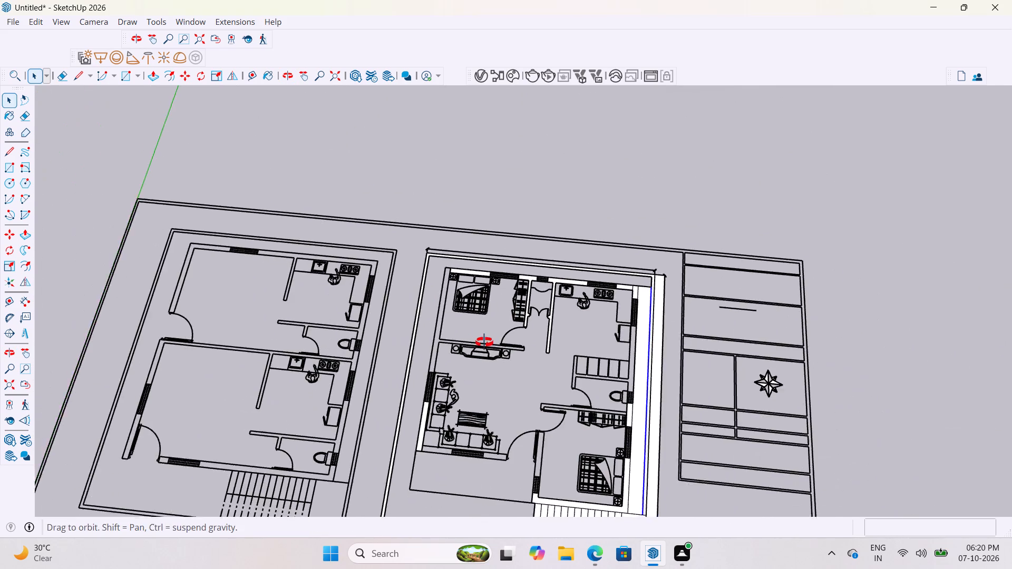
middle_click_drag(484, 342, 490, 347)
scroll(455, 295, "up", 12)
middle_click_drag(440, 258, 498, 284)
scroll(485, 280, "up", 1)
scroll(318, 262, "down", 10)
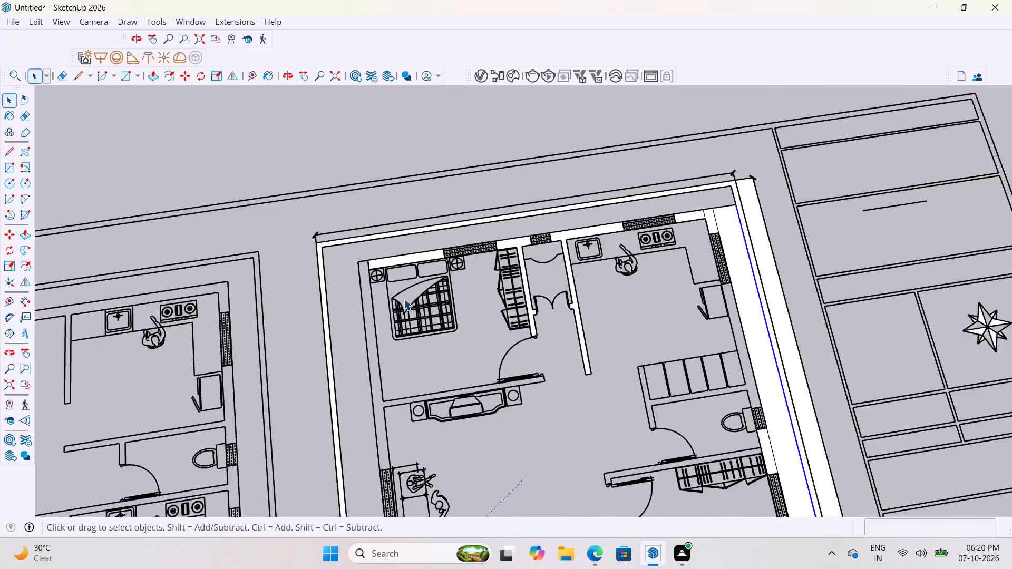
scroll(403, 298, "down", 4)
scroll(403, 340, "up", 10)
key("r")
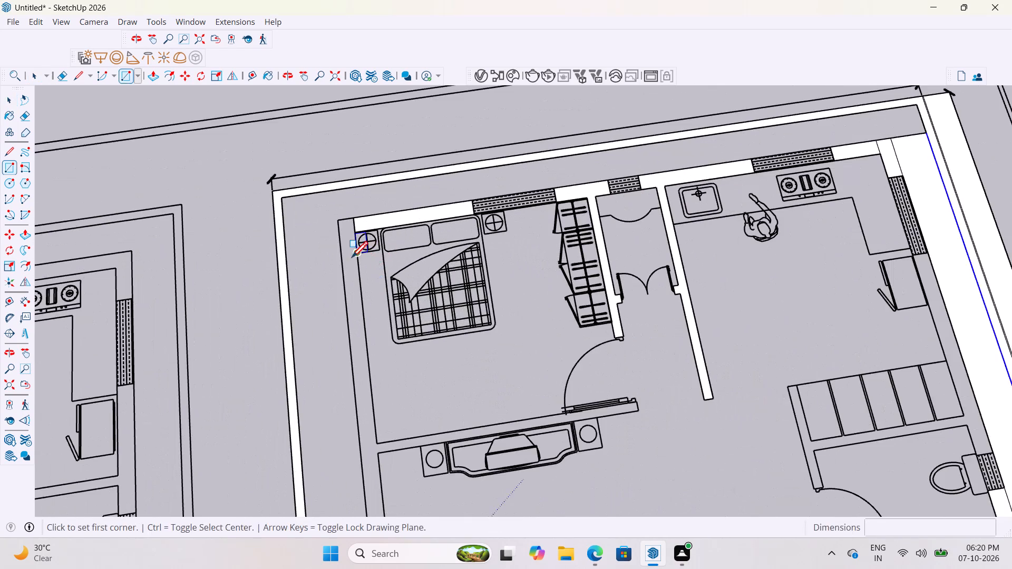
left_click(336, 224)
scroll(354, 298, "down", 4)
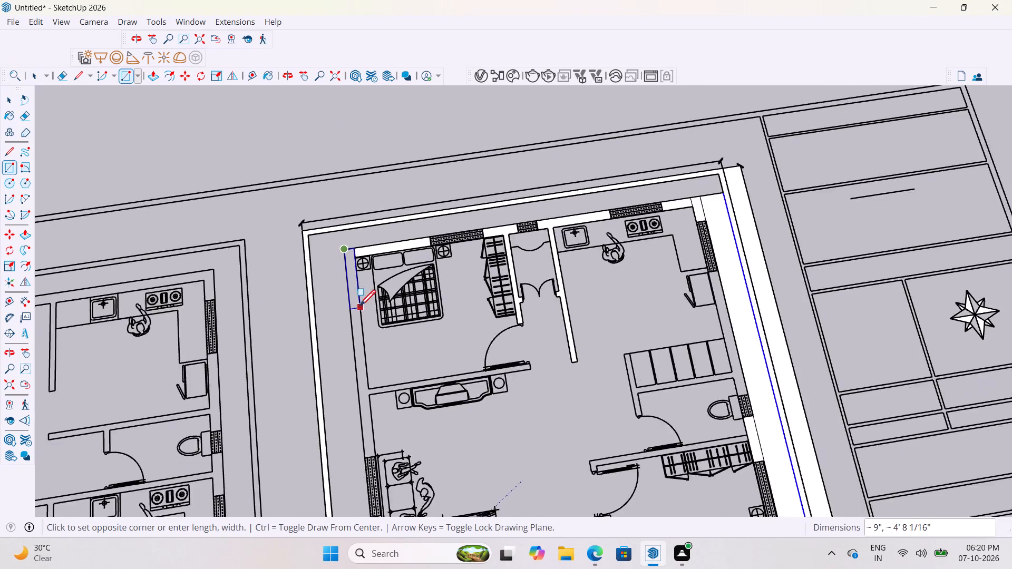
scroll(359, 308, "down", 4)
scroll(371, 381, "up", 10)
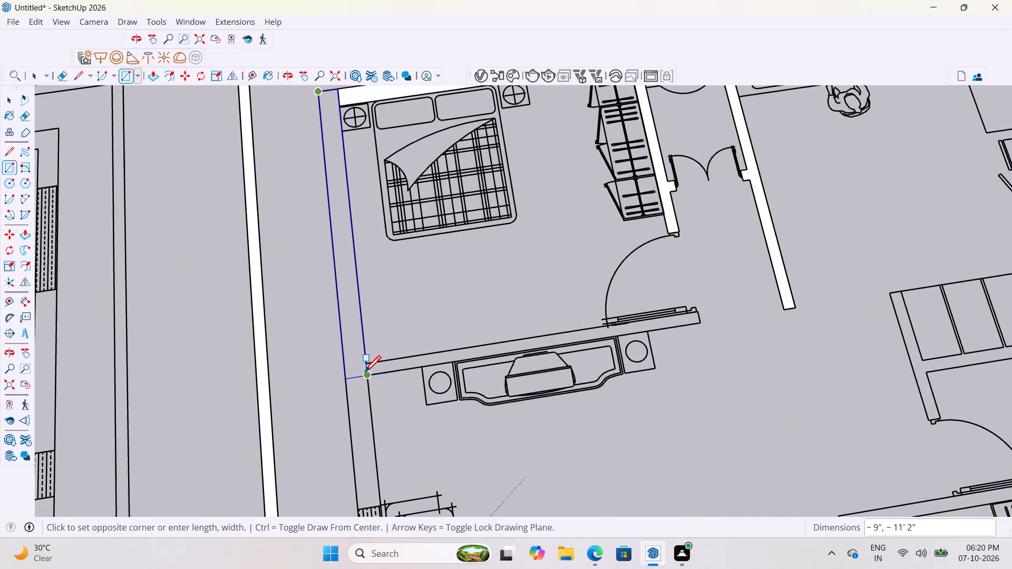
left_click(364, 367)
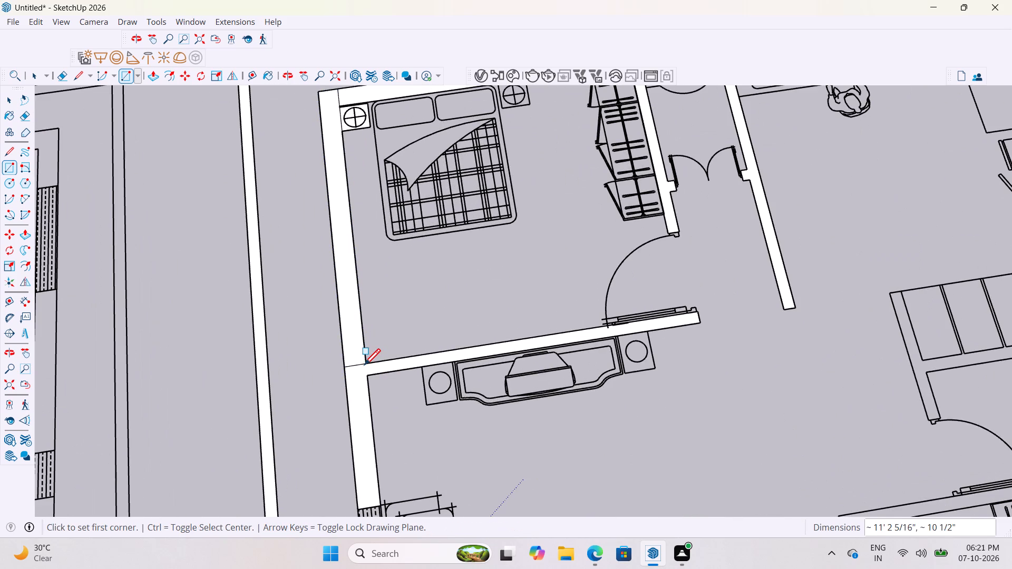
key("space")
Examine the bedroom's outer wall face and how the adjoining wall faces connect around the furnished plan.
double_click(361, 332)
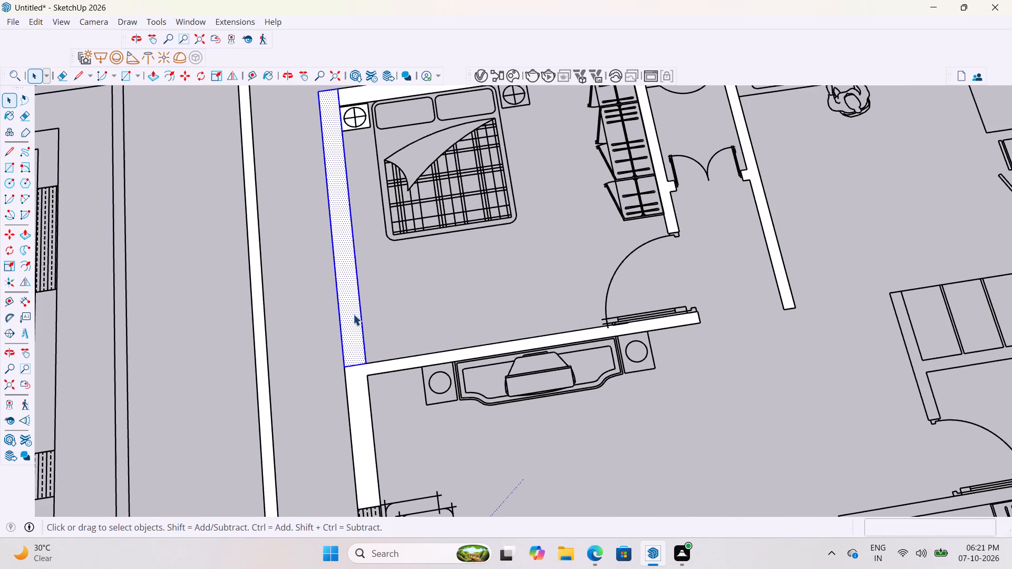
right_click(351, 310)
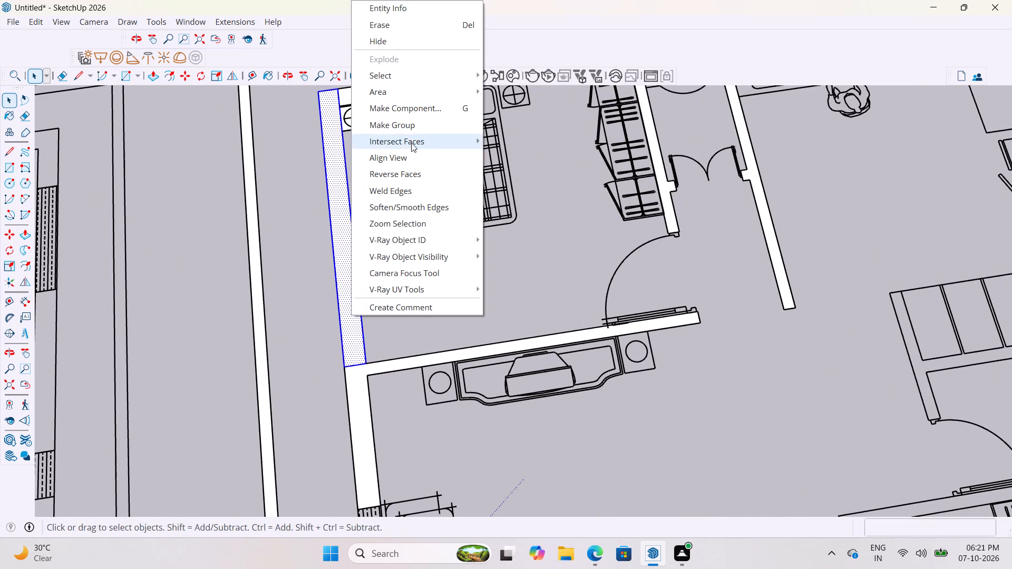
left_click(599, 274)
scroll(446, 295, "down", 1)
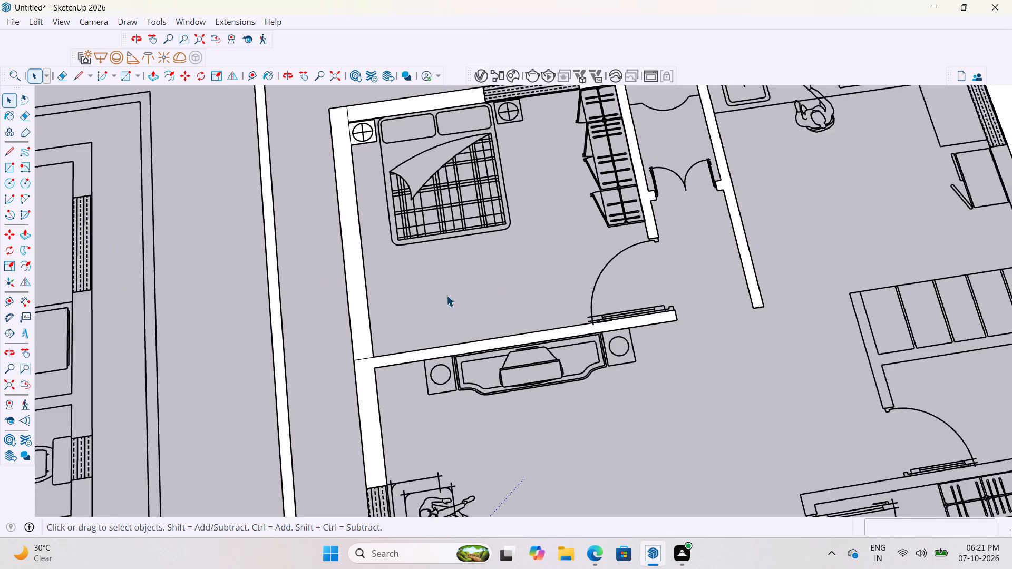
scroll(446, 295, "down", 15)
scroll(503, 370, "up", 4)
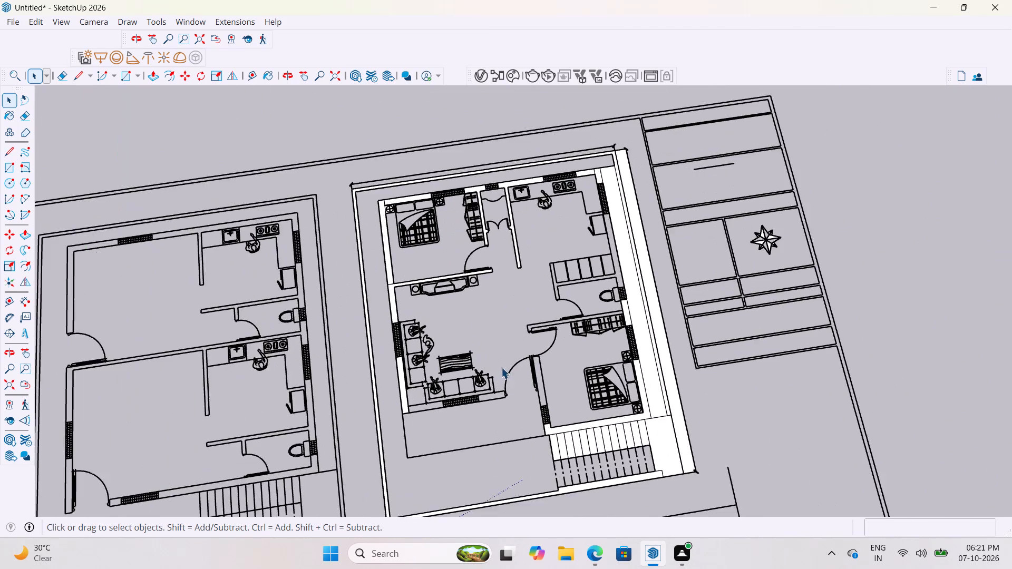
middle_click_drag(521, 379, 452, 348)
scroll(390, 247, "up", 11)
scroll(398, 267, "down", 6)
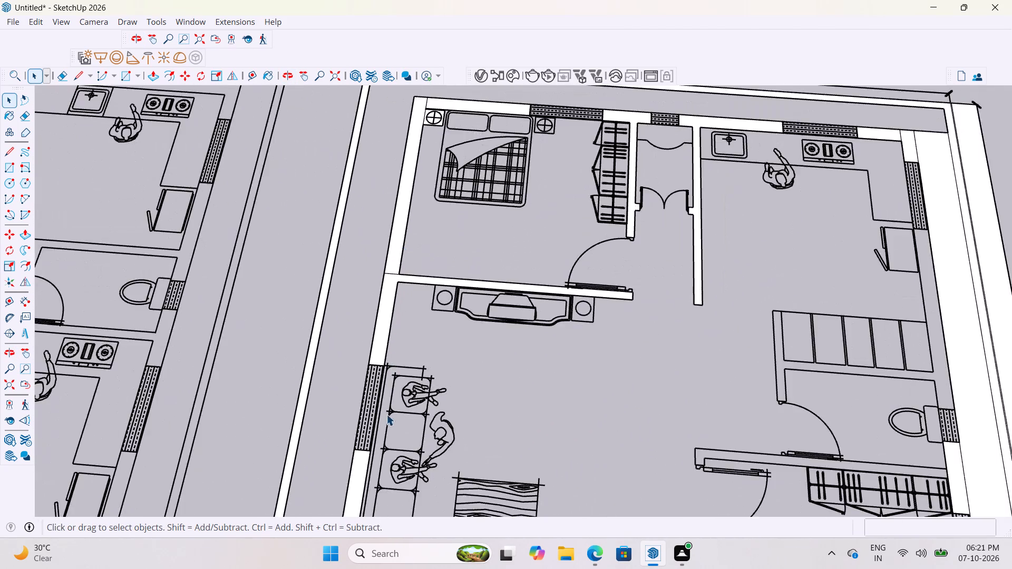
scroll(386, 414, "down", 3)
scroll(480, 190, "up", 6)
left_click(616, 238)
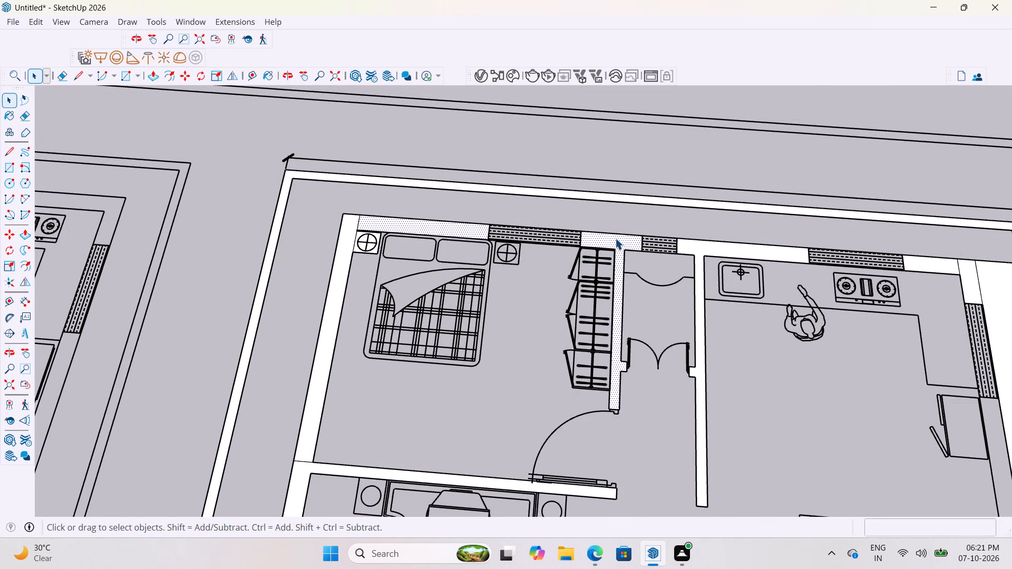
scroll(516, 232, "down", 3)
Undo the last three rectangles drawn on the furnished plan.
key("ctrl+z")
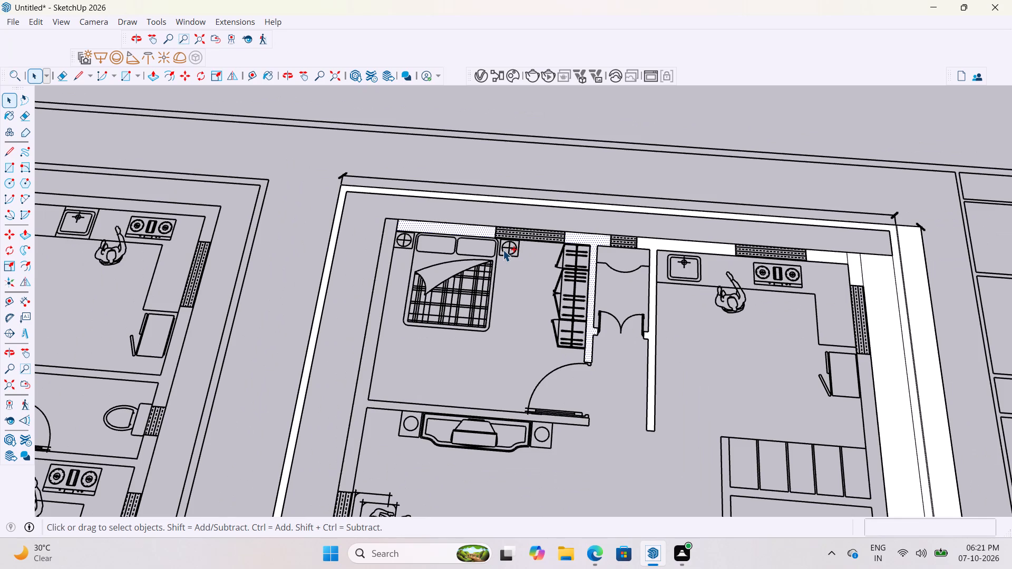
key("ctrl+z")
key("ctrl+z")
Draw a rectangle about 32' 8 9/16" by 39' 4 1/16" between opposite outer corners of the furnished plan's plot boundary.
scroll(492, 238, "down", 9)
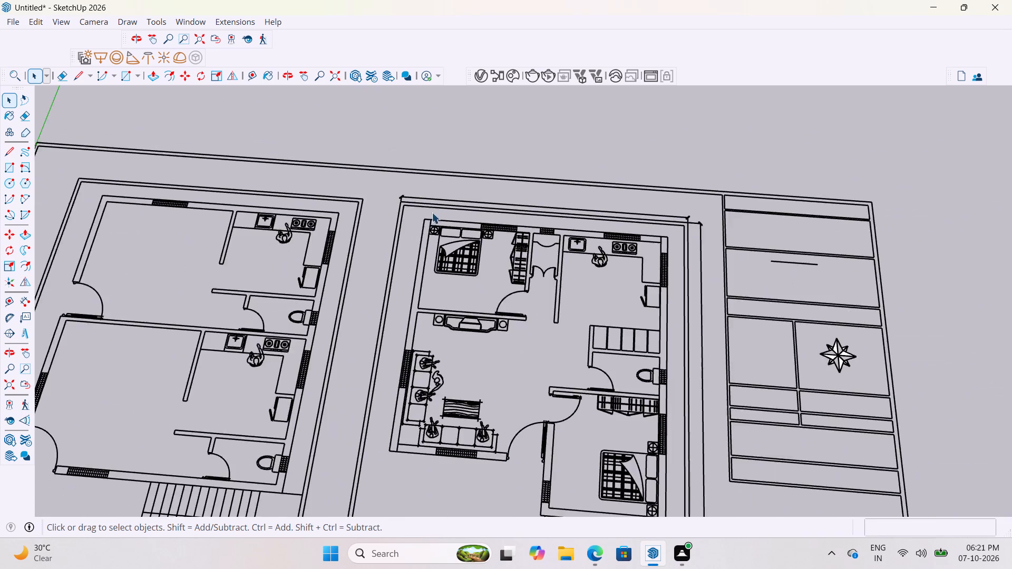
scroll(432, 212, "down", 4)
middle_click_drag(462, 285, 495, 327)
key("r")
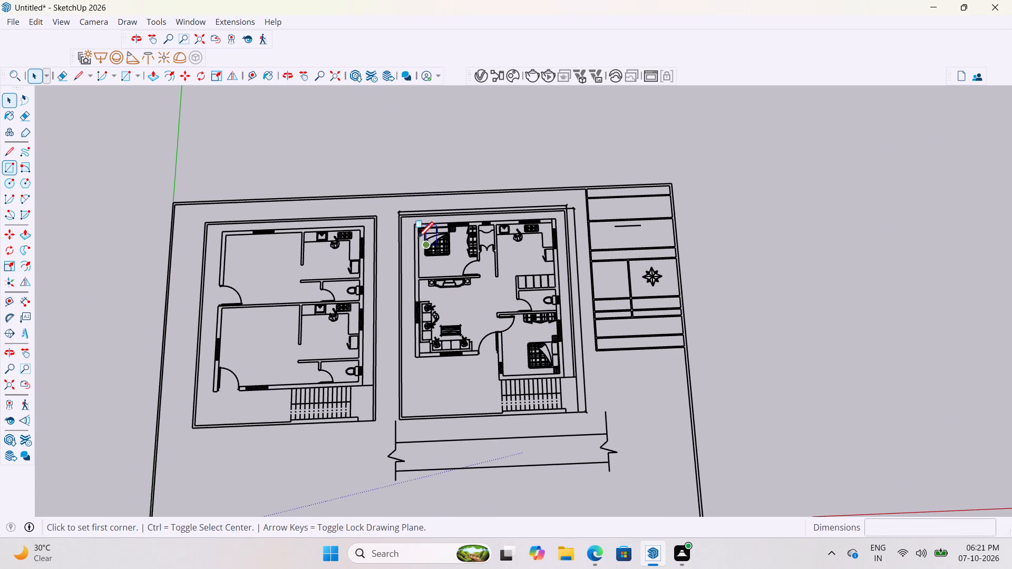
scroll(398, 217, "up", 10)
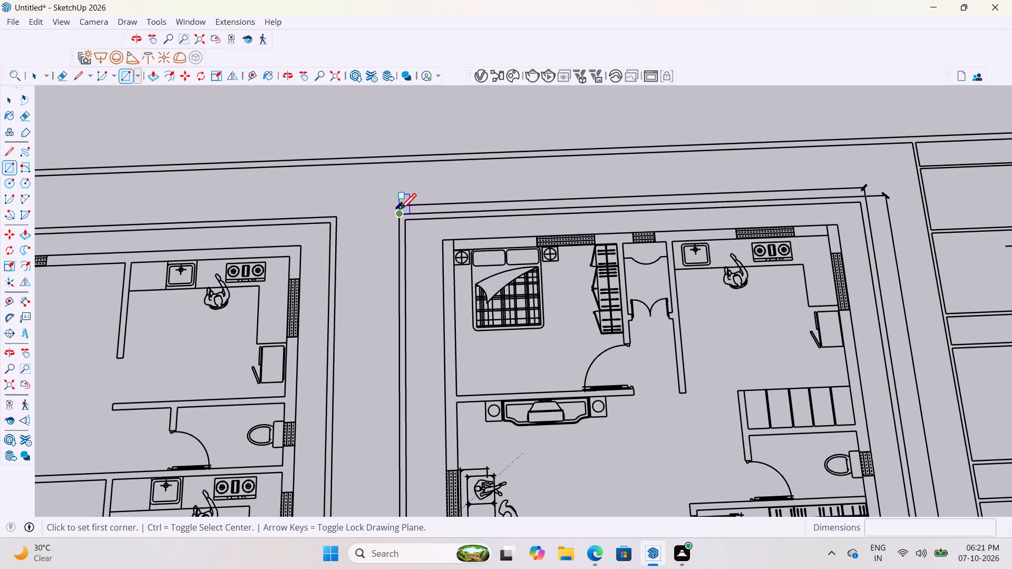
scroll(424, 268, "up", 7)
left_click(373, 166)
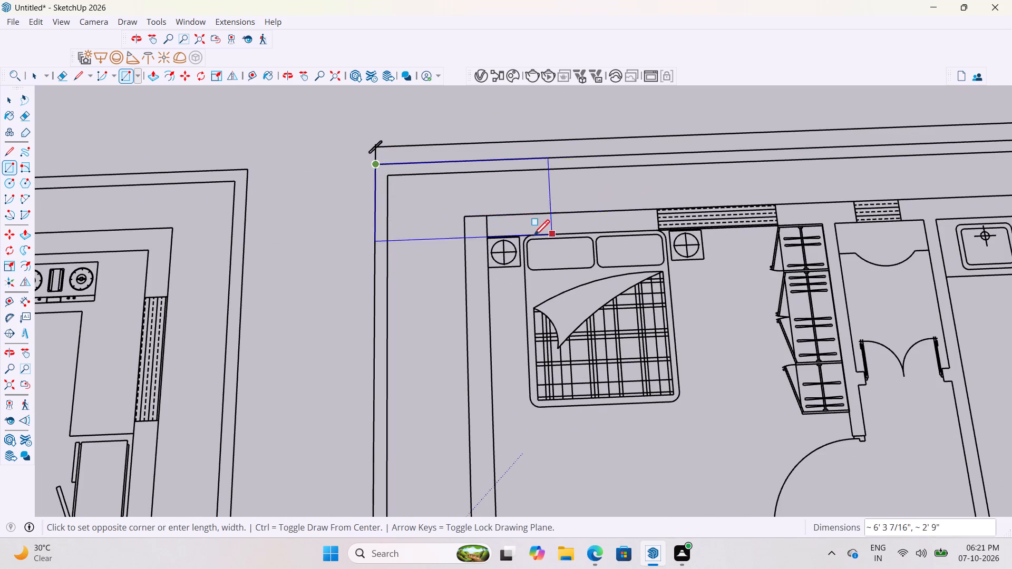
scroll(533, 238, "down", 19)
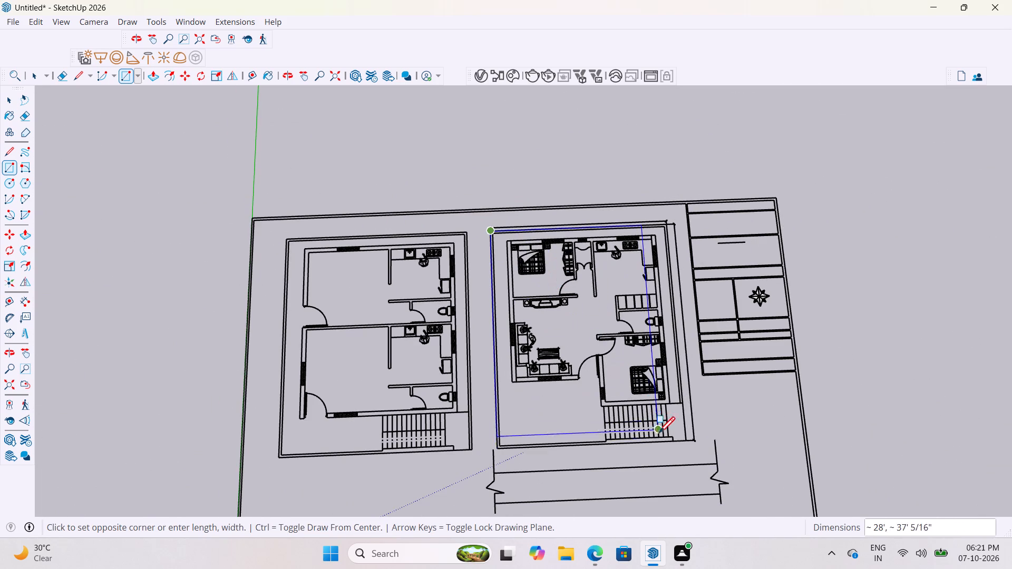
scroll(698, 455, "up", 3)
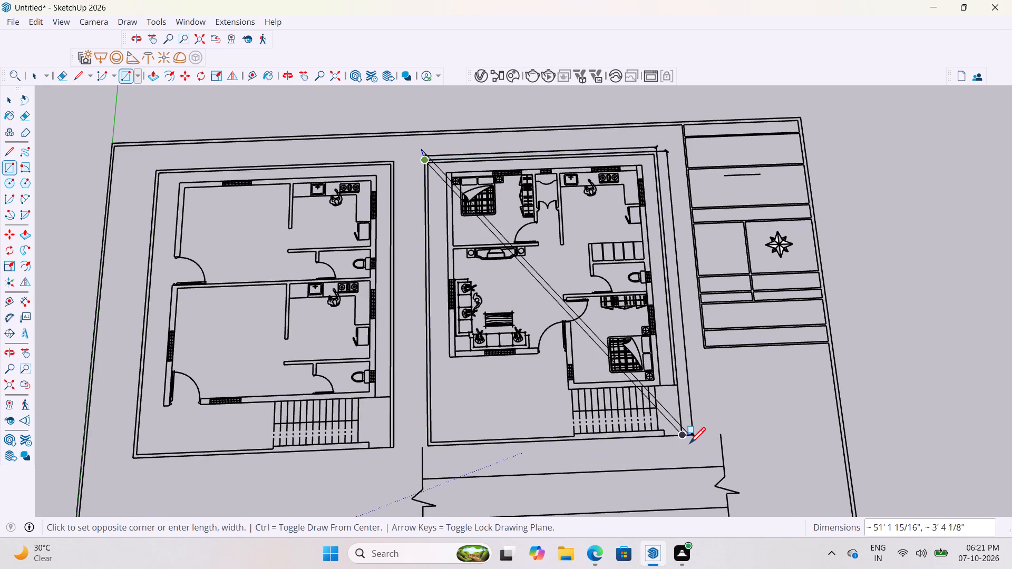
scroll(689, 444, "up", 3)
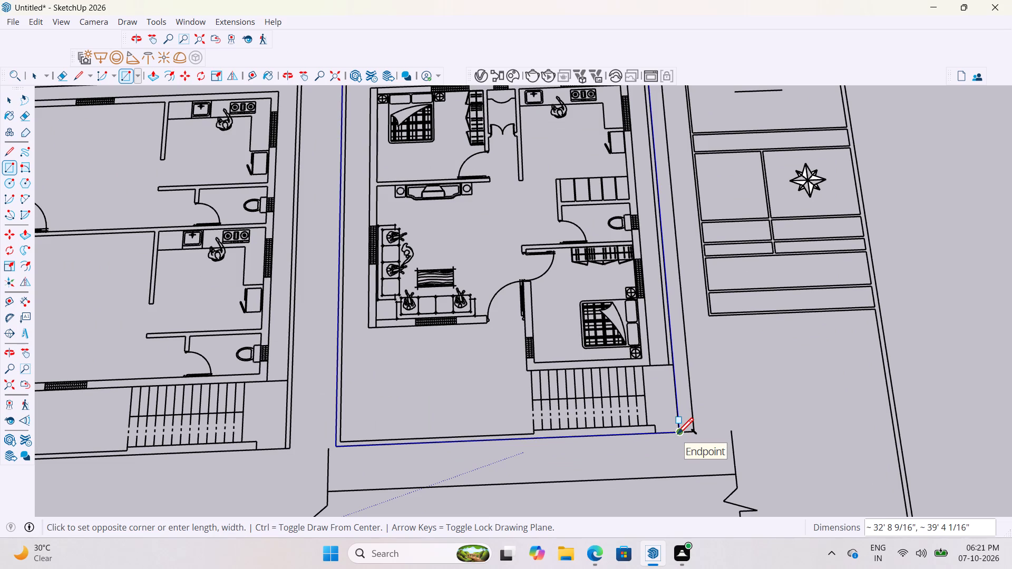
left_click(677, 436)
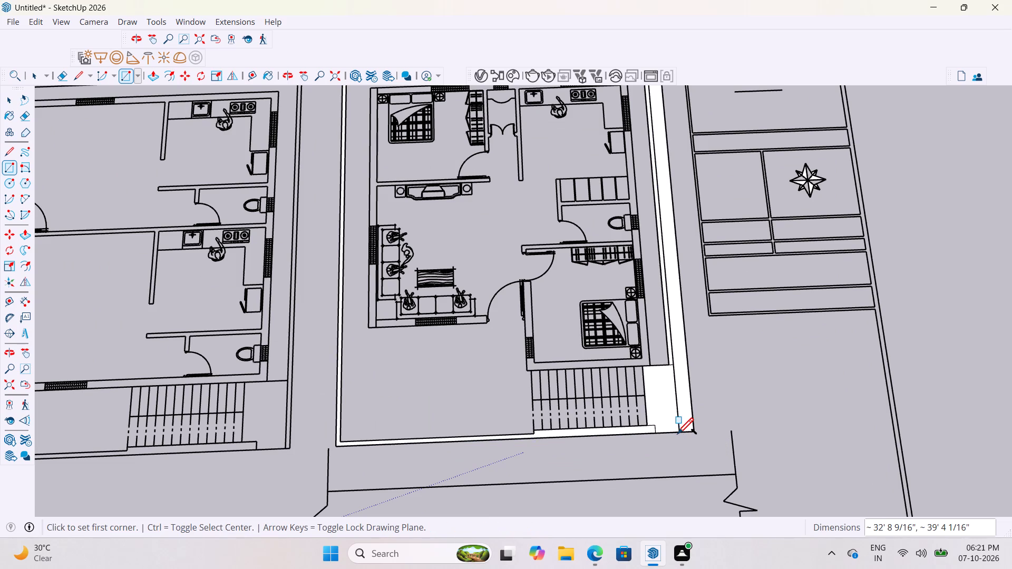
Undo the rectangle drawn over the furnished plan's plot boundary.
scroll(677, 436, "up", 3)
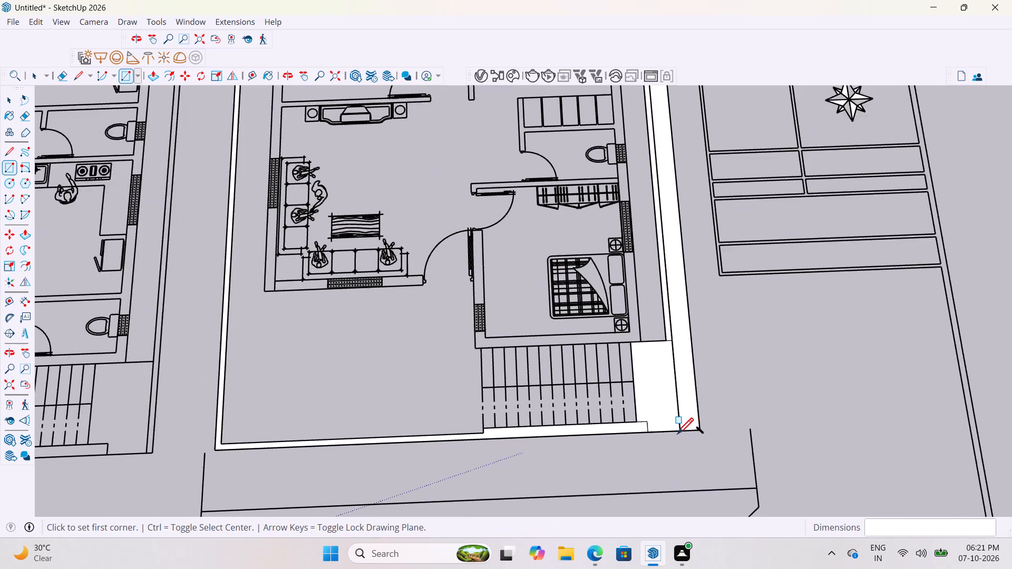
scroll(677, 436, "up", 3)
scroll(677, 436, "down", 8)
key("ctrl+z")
Draw a square about 5" by 5" across the boundary wall's thickness at the outer corner nearest the furnished plan's bedroom.
scroll(677, 436, "down", 5)
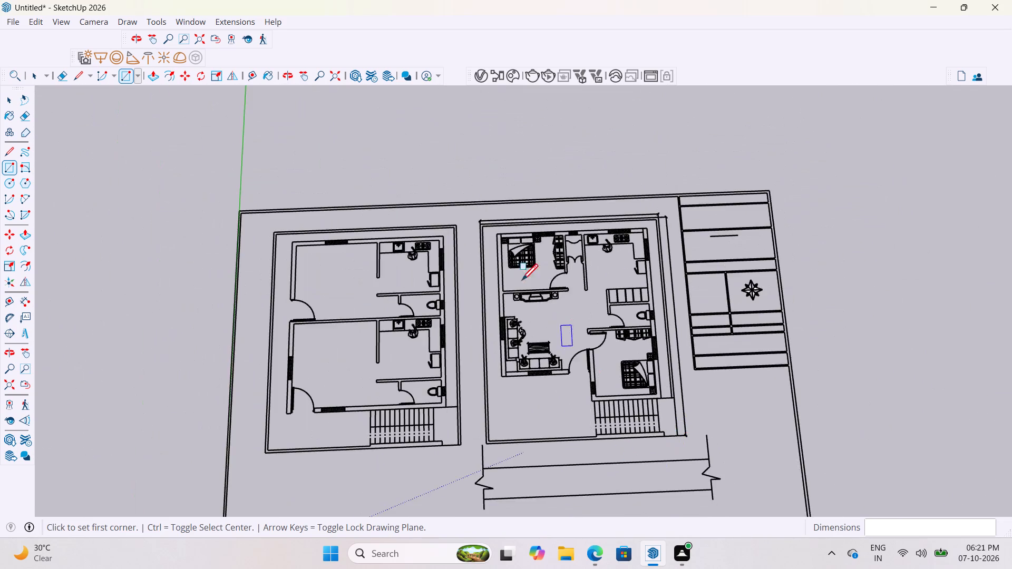
scroll(478, 241, "up", 18)
scroll(480, 243, "down", 4)
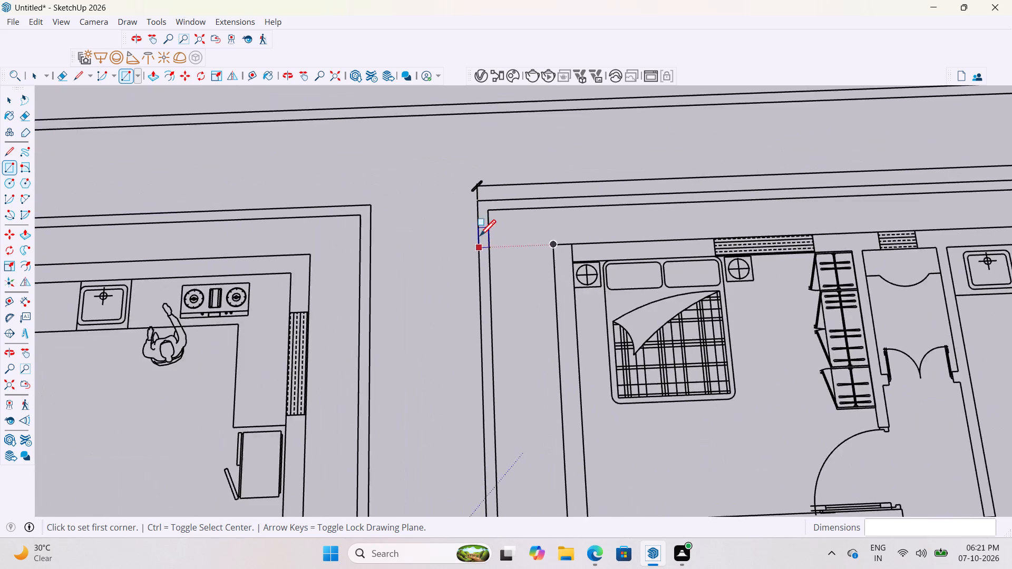
scroll(481, 218, "up", 7)
left_click(472, 189)
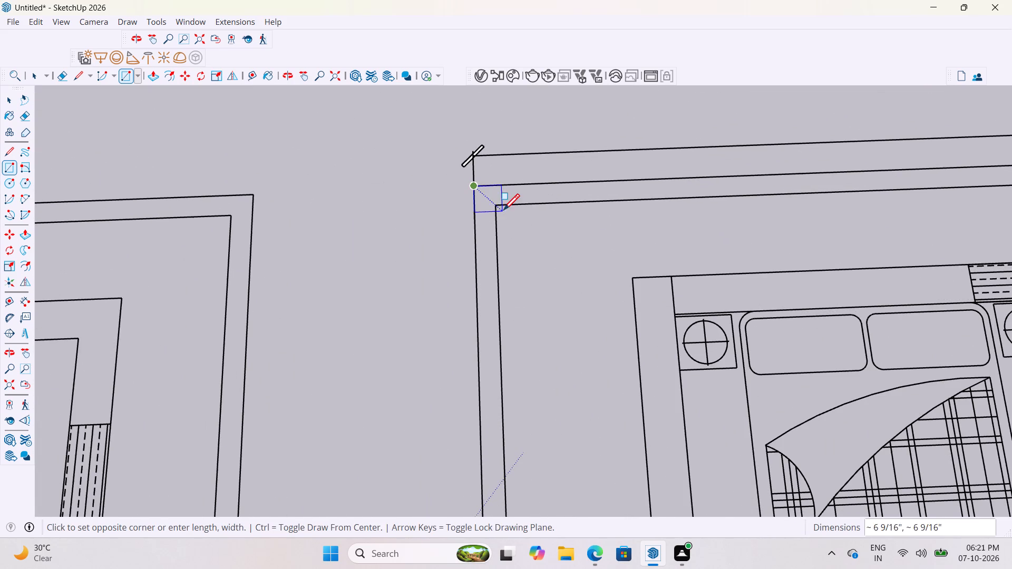
scroll(498, 207, "up", 6)
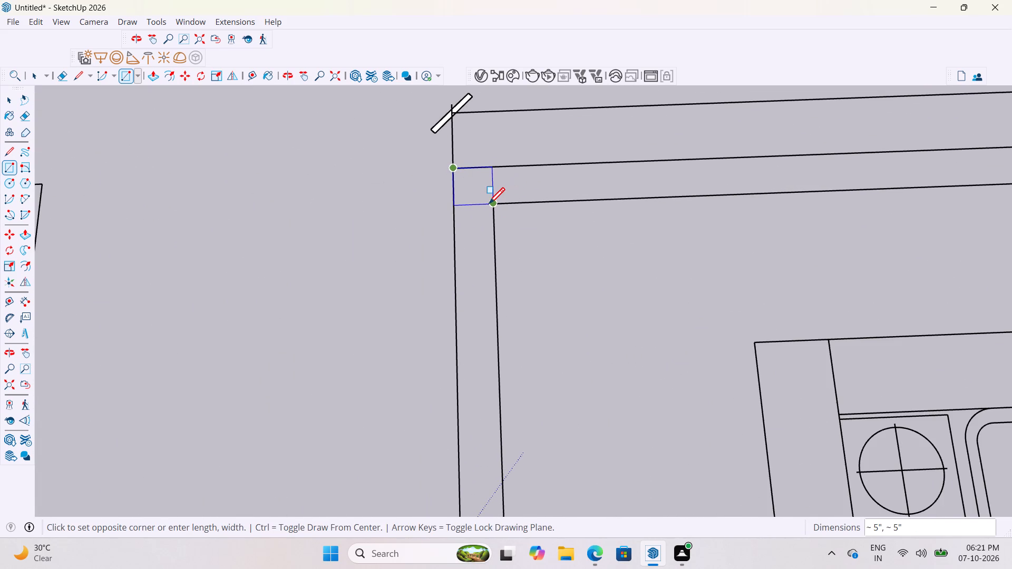
left_click(491, 207)
key("space")
Make the small square face at the boundary wall corner near the bedroom into a group.
scroll(464, 210, "down", 2)
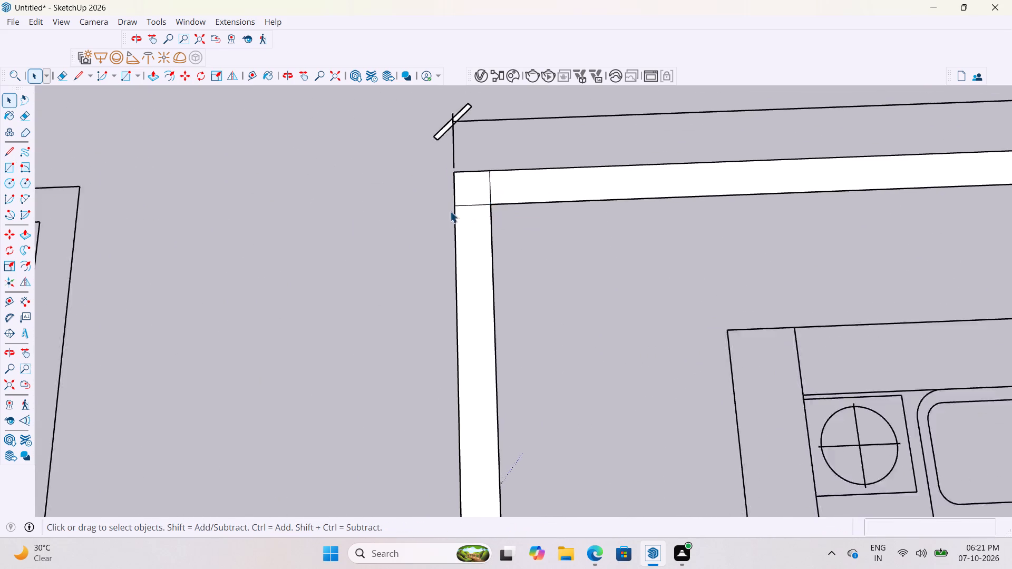
scroll(450, 211, "down", 15)
scroll(465, 237, "down", 16)
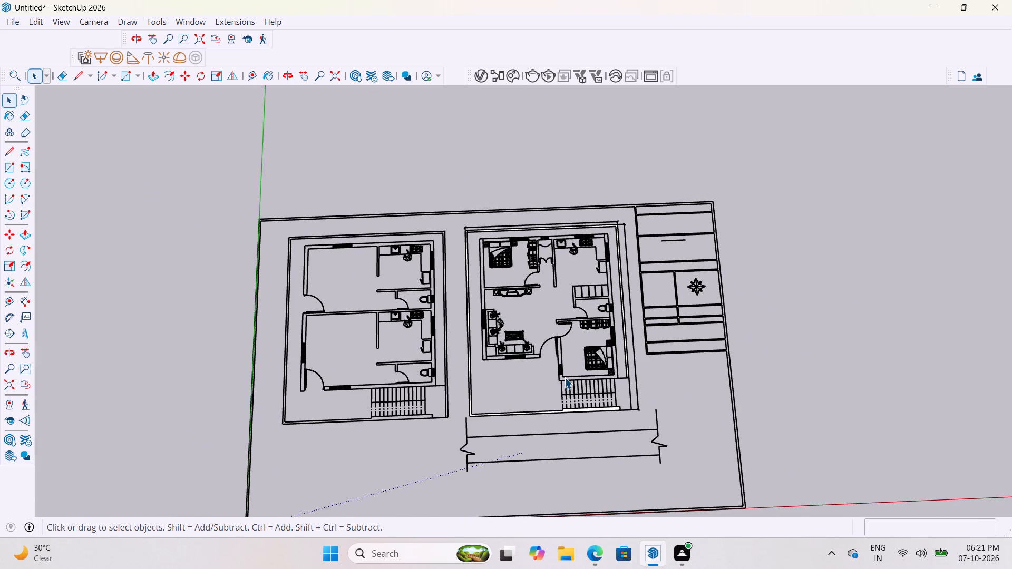
scroll(563, 382, "down", 4)
scroll(625, 332, "up", 17)
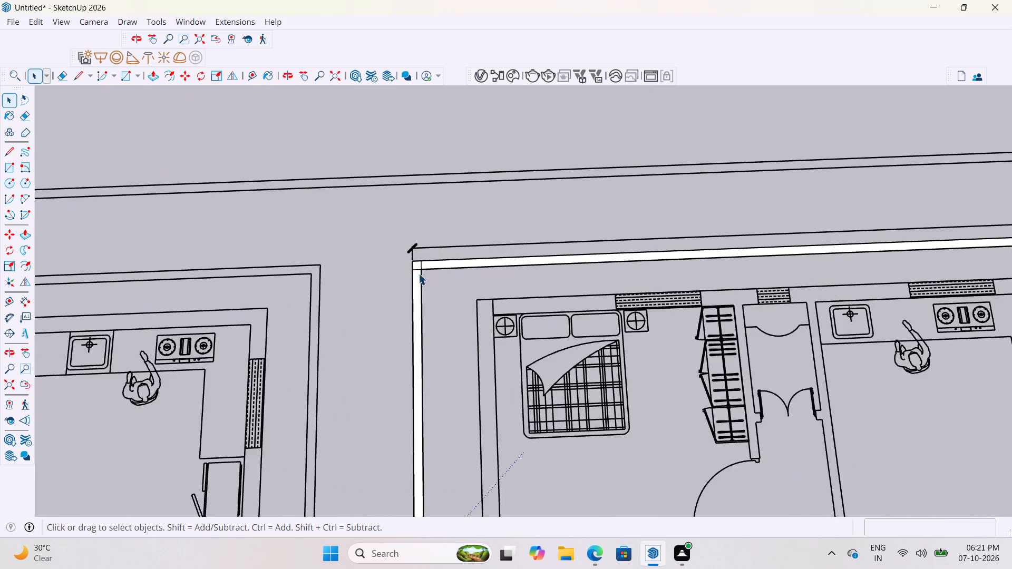
scroll(419, 273, "up", 11)
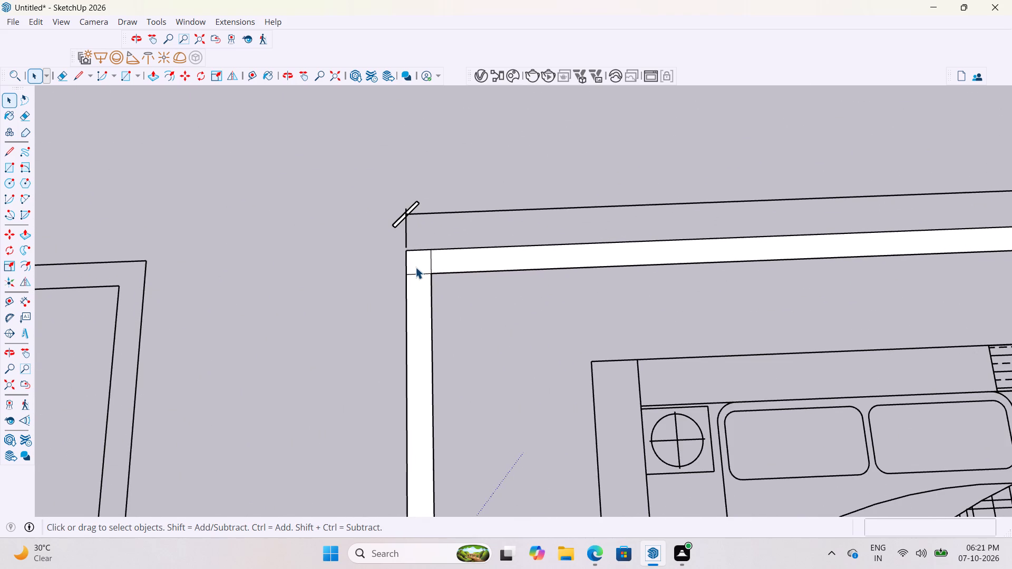
right_click(415, 267)
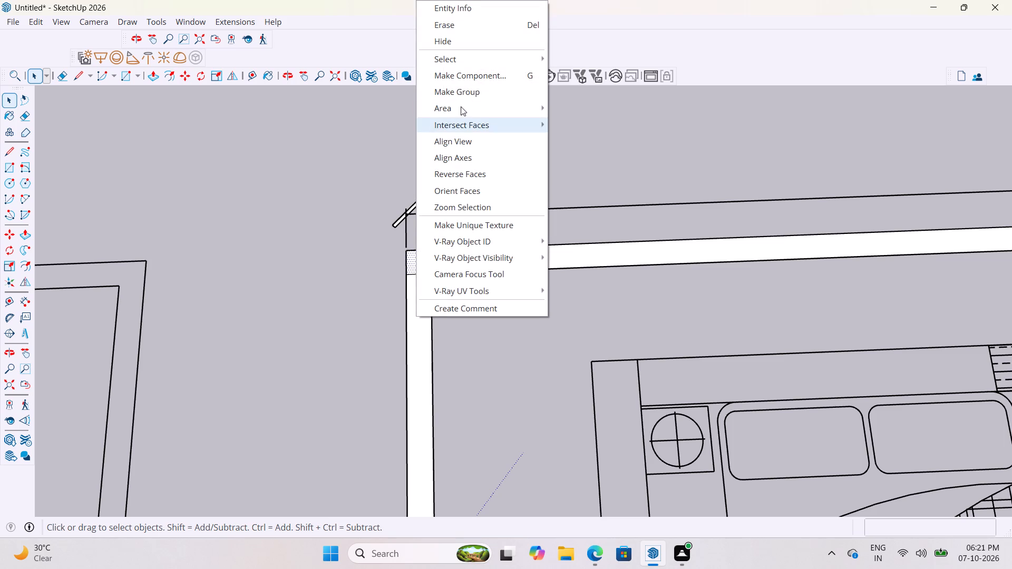
left_click(470, 98)
Open the corner square's group and extrude its face upward 10' with Push/Pull.
double_click(417, 262)
scroll(435, 274, "up", 5)
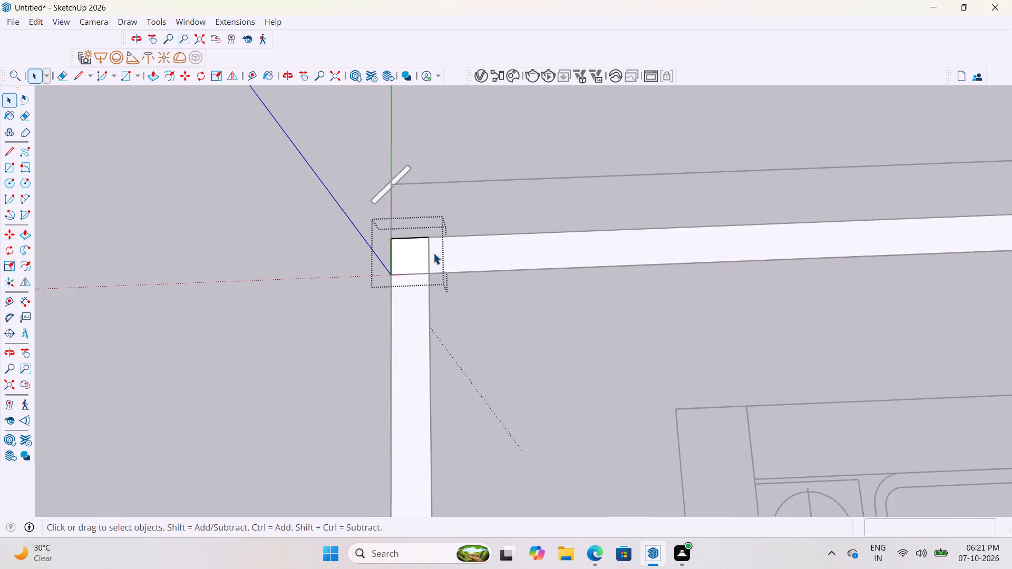
scroll(433, 253, "up", 3)
key("p")
left_click(403, 252)
scroll(408, 193, "down", 8)
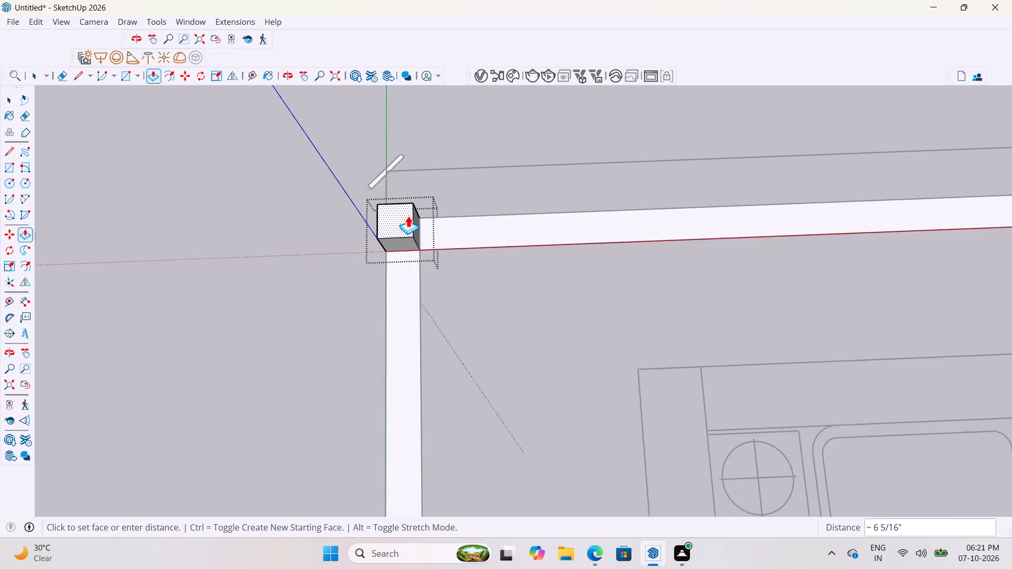
scroll(408, 215, "down", 19)
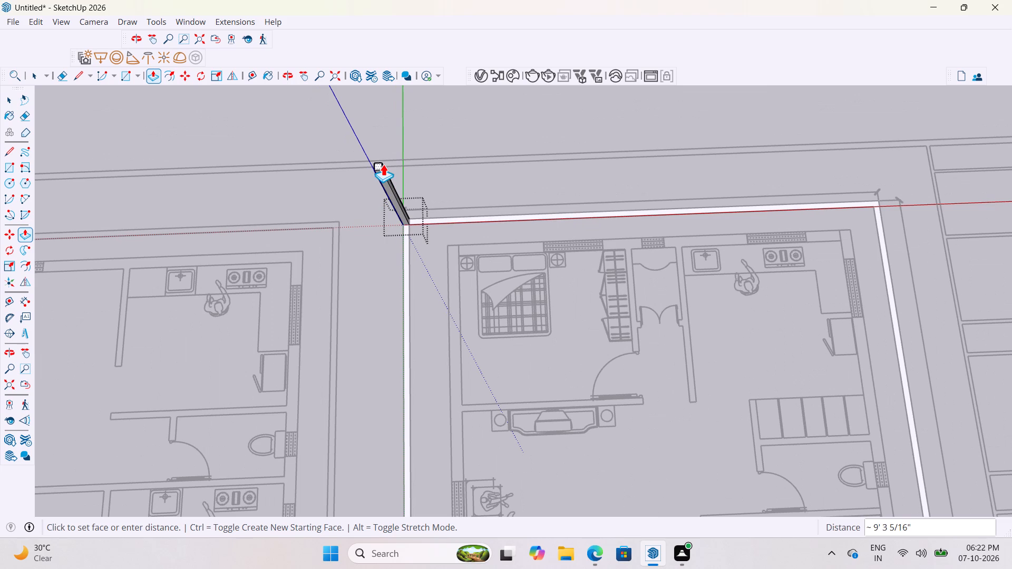
type("10'")
key("Return")
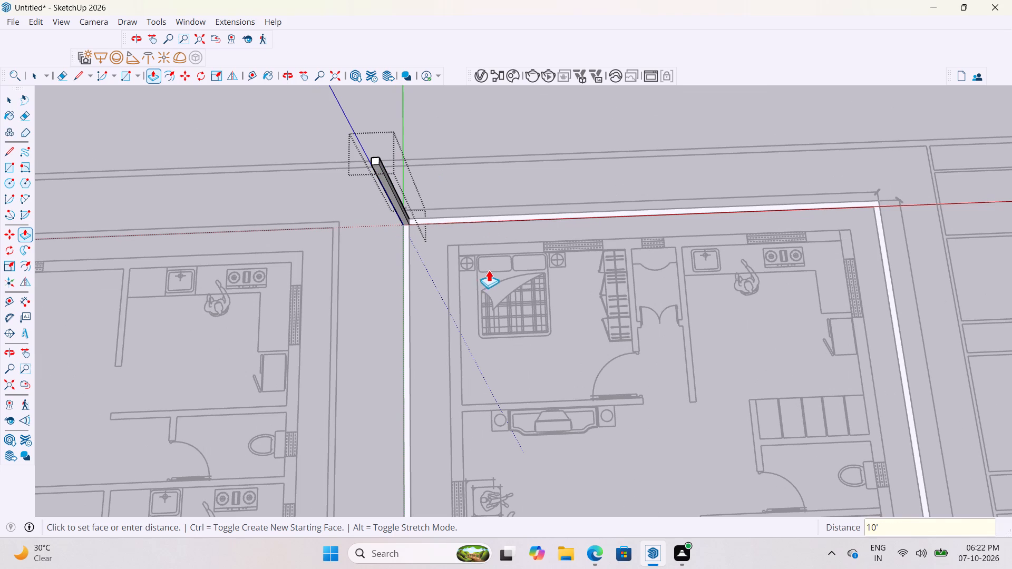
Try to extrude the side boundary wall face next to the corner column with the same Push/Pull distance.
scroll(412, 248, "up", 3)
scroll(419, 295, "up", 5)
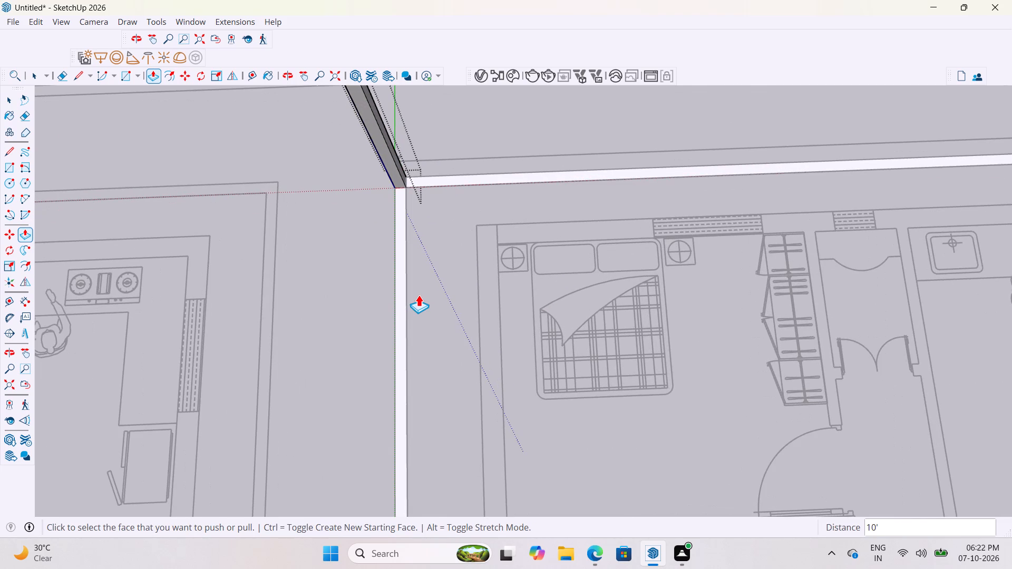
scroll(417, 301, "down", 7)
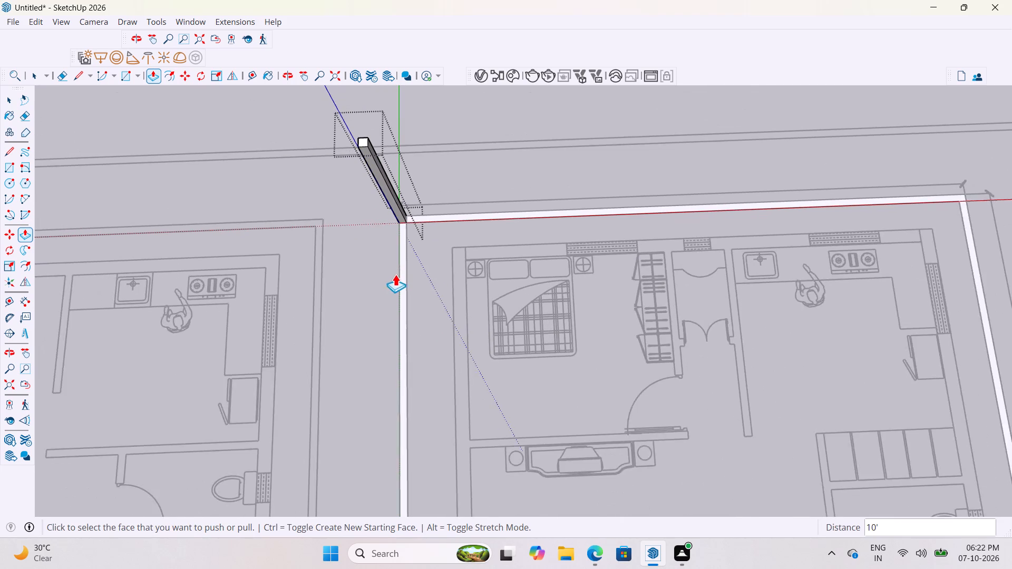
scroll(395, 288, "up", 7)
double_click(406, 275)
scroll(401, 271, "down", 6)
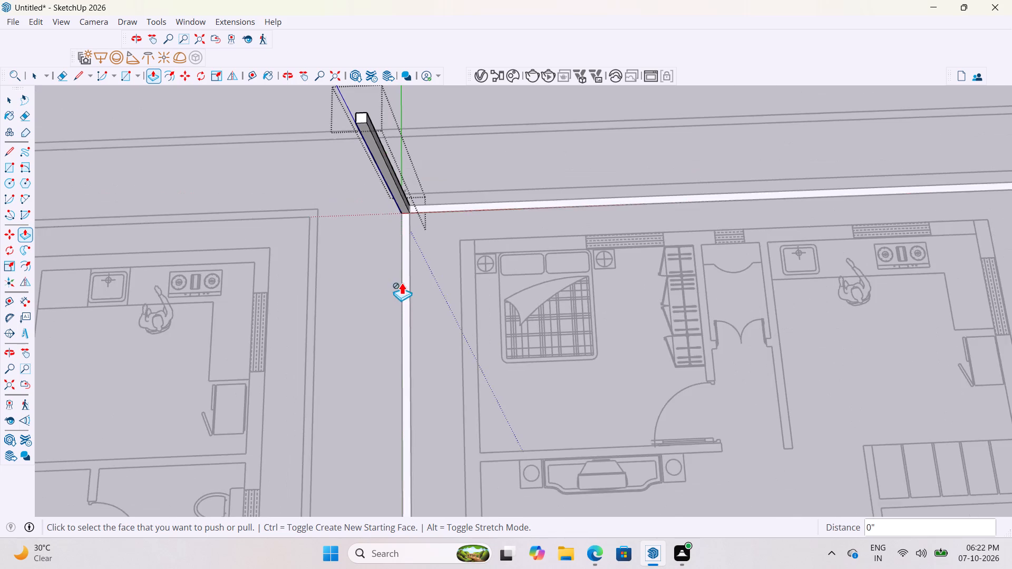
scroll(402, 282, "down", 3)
Exit editing of the corner column's group.
key("space")
left_click(419, 305)
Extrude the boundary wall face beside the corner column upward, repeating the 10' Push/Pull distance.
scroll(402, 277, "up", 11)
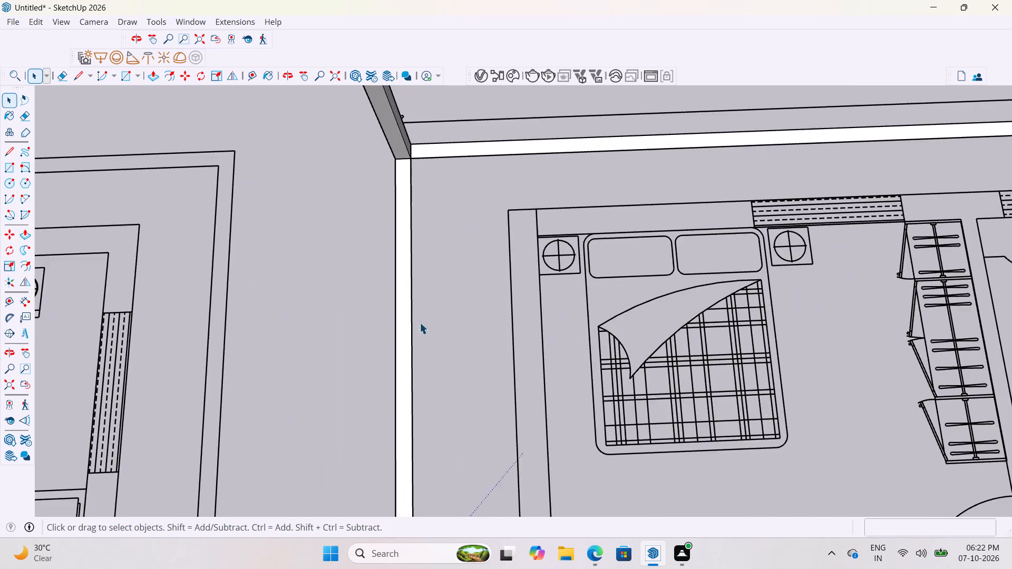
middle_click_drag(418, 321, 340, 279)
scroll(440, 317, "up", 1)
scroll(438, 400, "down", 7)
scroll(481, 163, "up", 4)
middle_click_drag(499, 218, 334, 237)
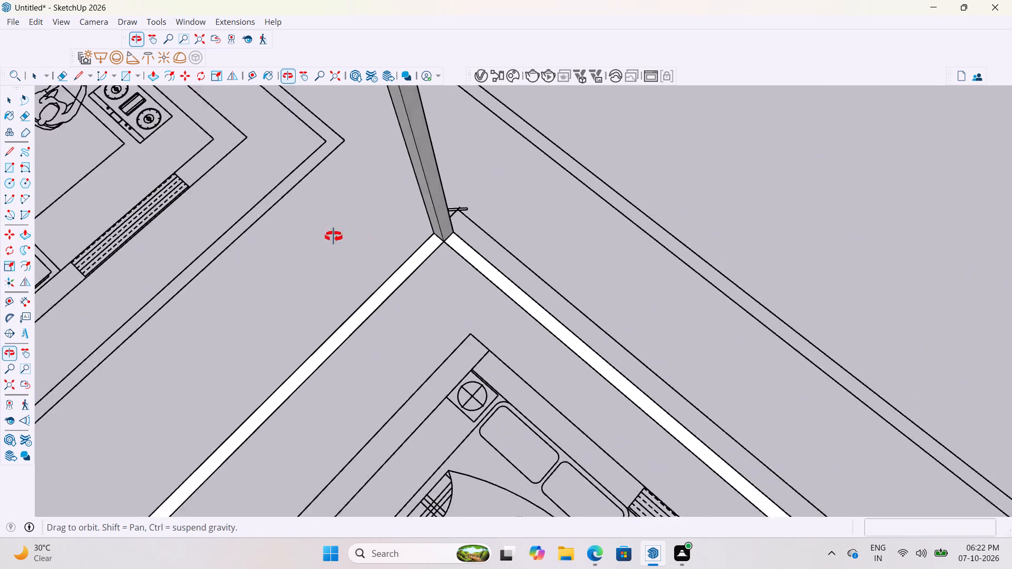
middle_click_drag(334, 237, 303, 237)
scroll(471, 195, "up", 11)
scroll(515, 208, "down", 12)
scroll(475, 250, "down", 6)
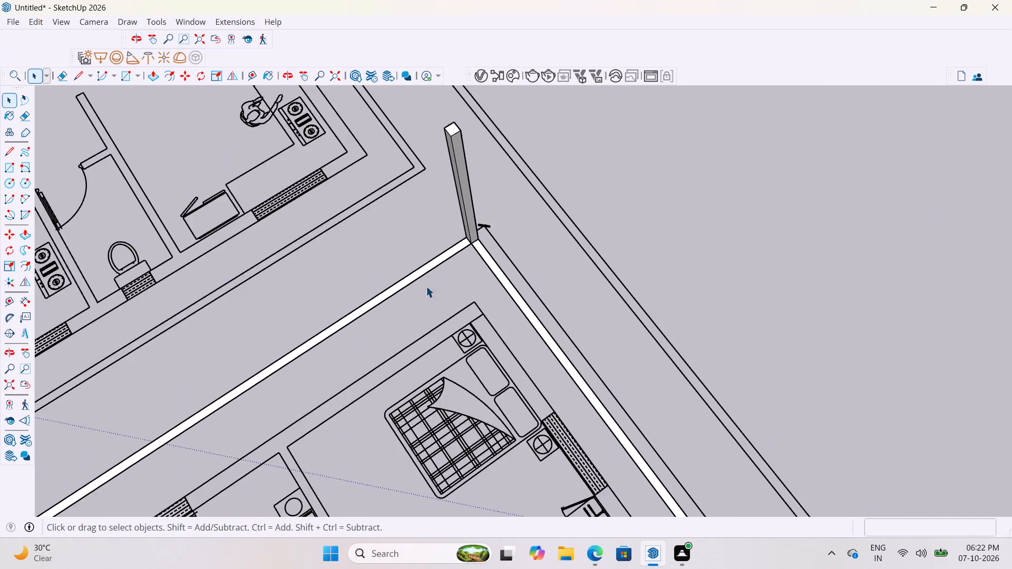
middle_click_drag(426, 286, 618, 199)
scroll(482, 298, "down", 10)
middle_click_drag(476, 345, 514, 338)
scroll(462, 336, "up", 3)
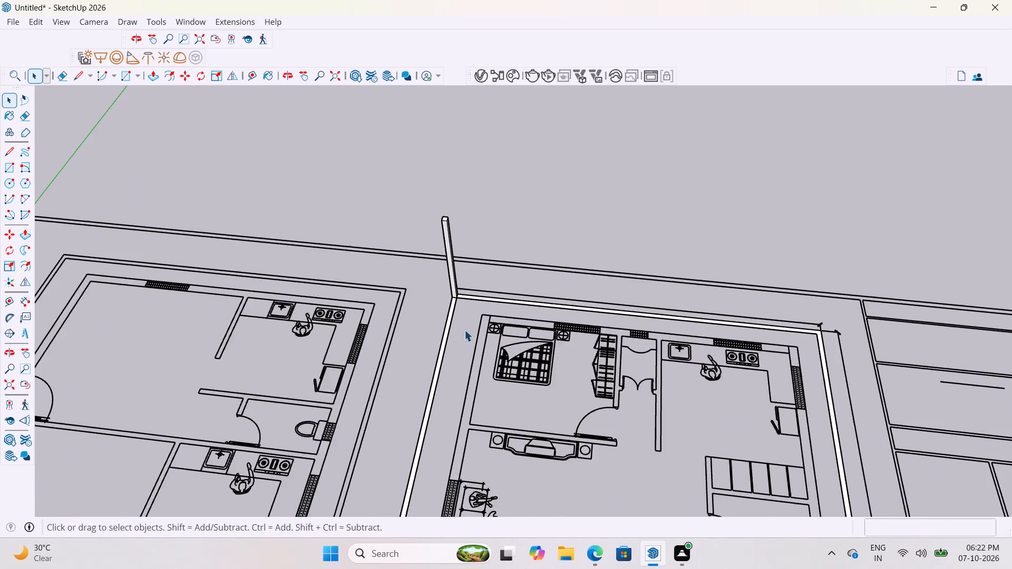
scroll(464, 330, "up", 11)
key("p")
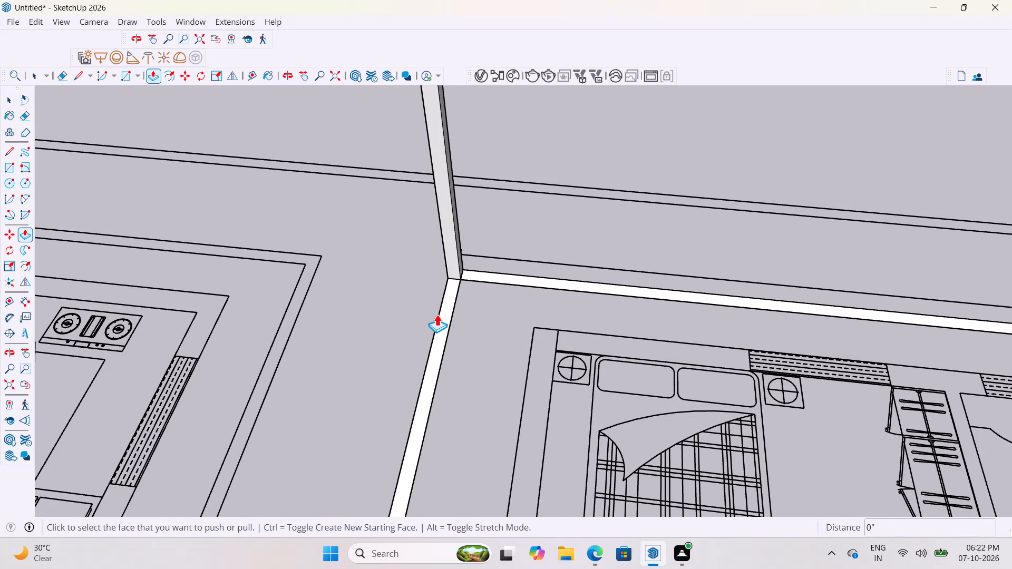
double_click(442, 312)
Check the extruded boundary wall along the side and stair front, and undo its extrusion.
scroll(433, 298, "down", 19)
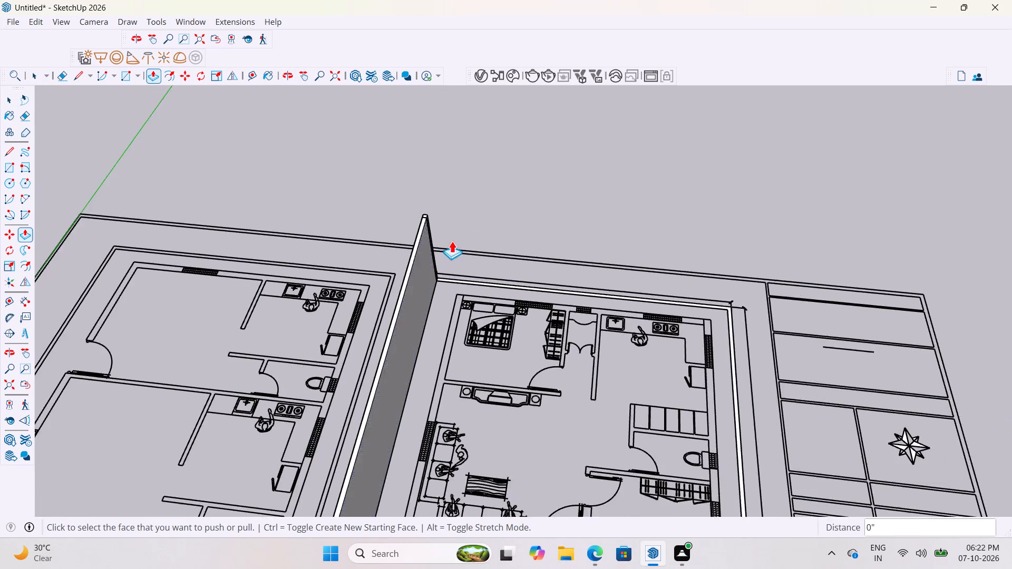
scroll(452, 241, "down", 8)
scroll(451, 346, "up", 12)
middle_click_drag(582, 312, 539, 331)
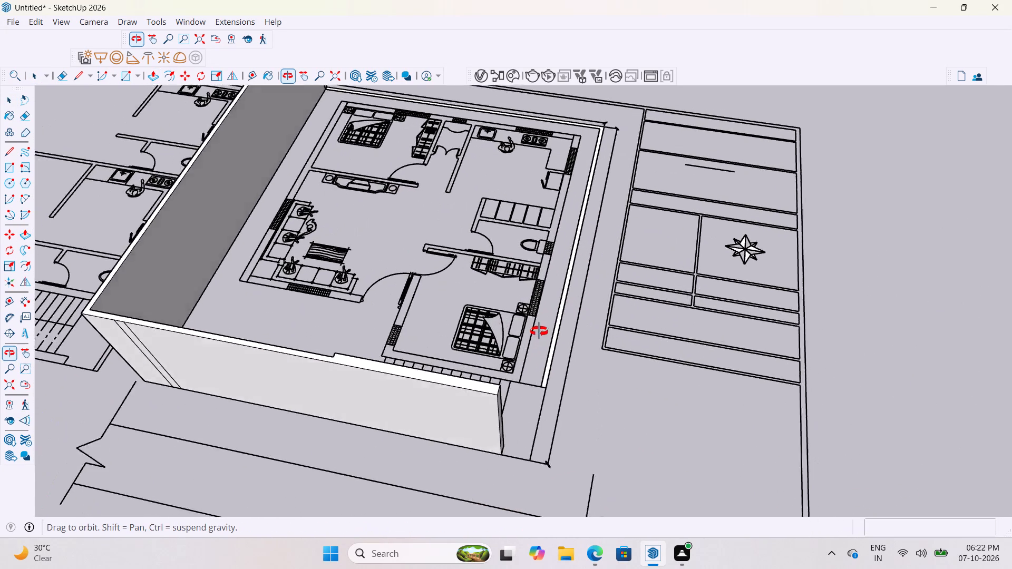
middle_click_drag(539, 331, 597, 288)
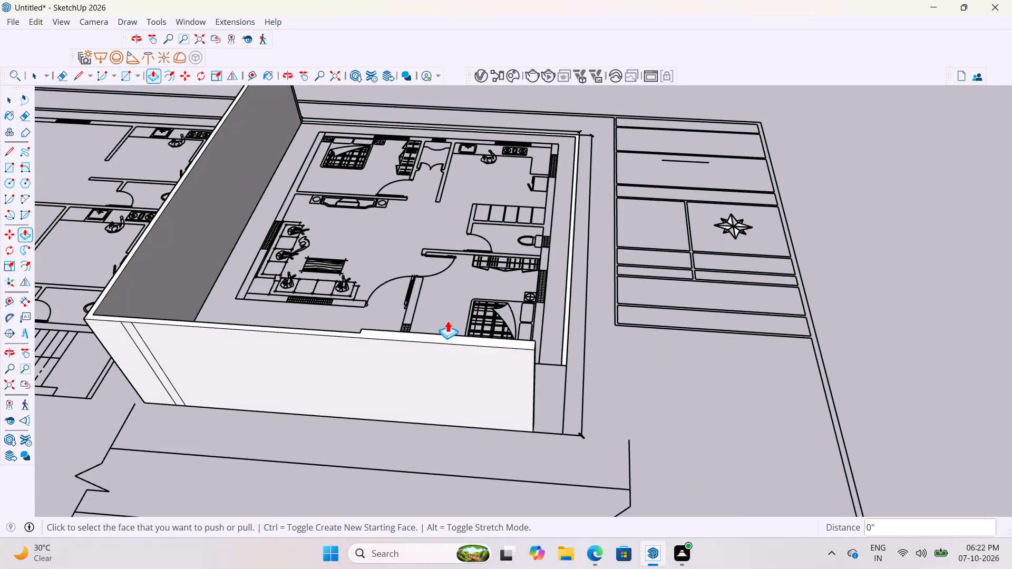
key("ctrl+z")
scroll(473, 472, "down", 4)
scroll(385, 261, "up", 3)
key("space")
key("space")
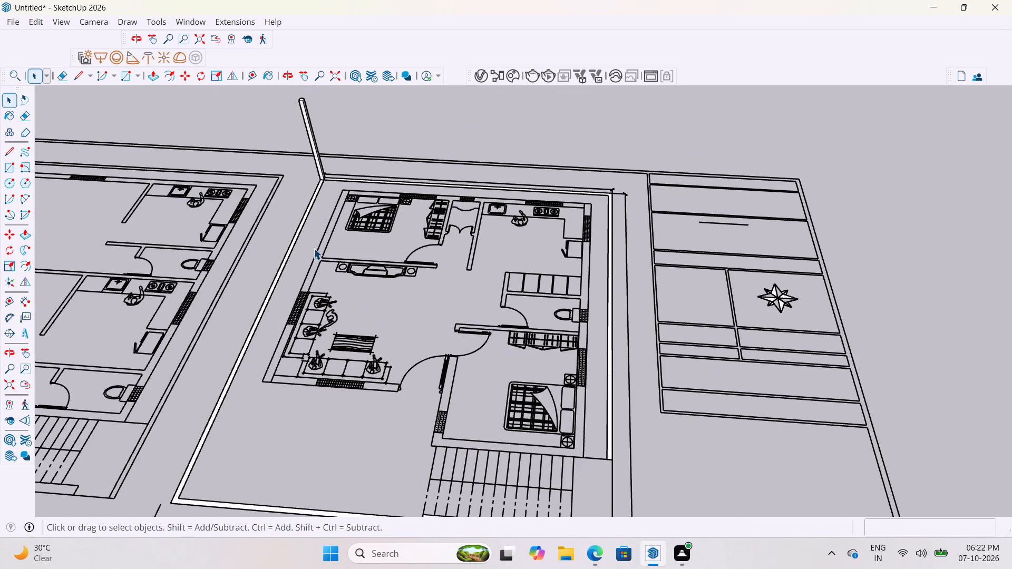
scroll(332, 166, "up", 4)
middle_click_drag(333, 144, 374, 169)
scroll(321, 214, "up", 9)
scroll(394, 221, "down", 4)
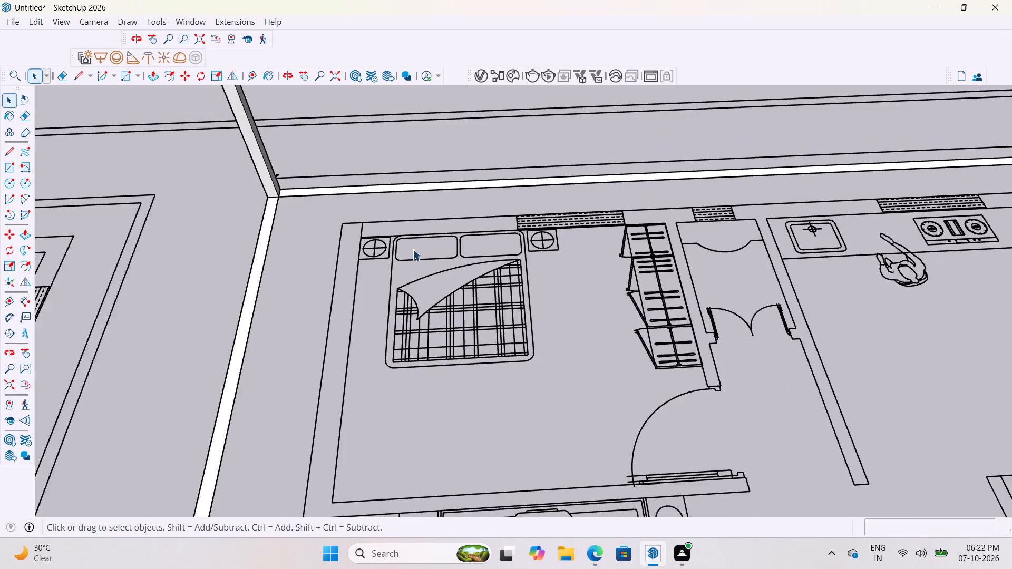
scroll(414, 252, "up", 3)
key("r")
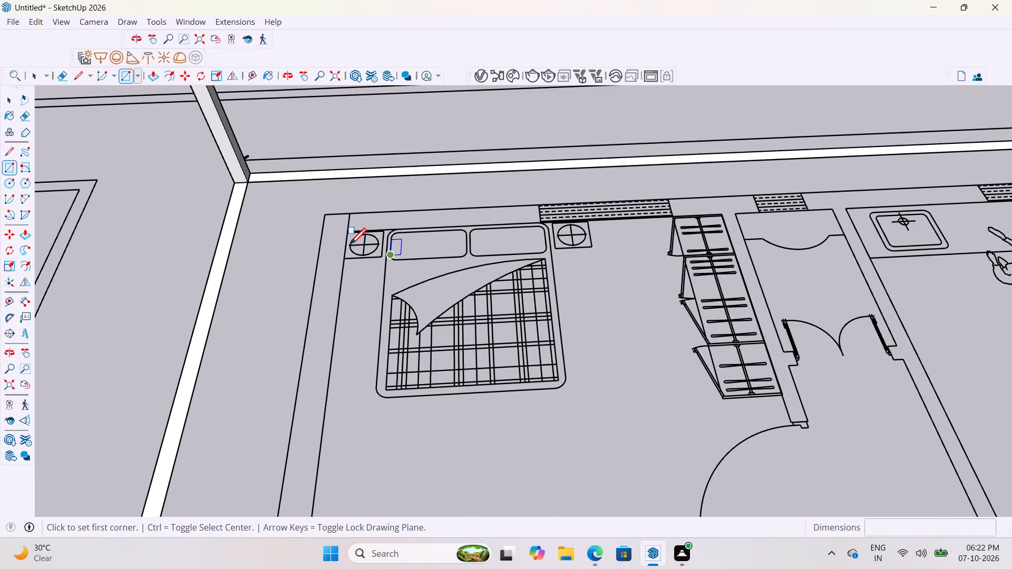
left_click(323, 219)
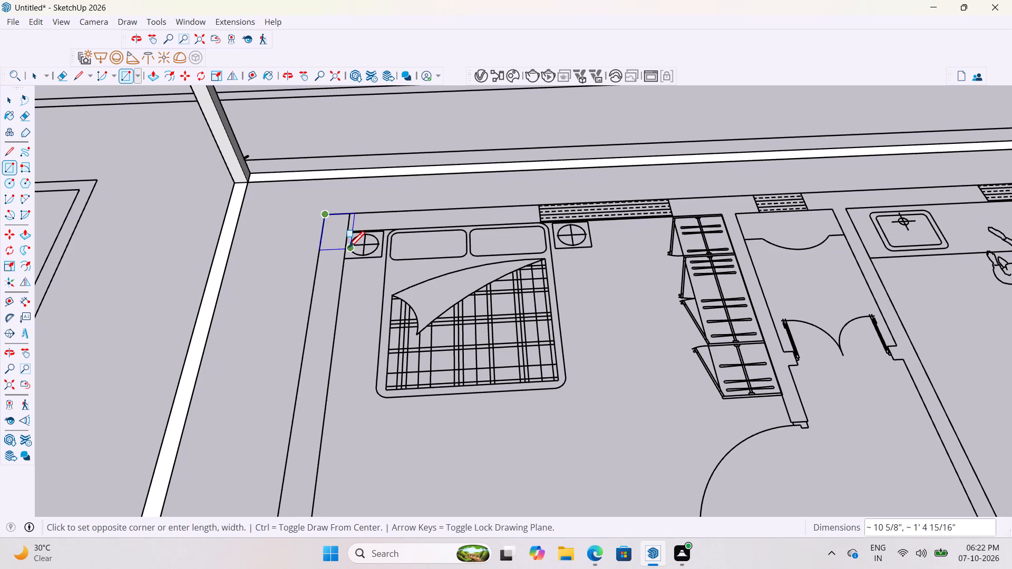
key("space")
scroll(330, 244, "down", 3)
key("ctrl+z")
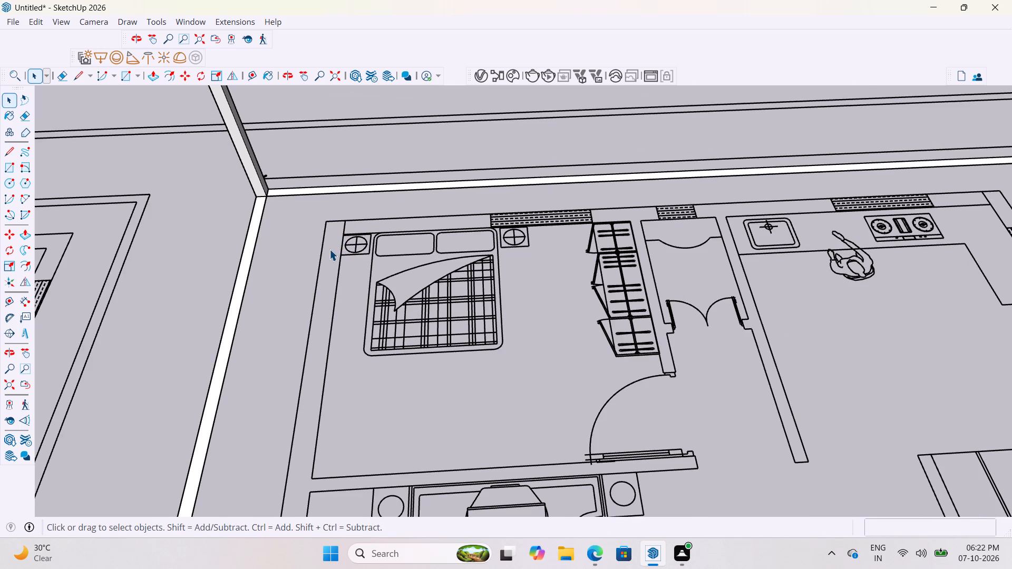
Draw a rectangle about 9" by 10' 9" over the bedroom's outer side wall, from its outer corner to the partition wall's inner corner.
scroll(295, 236, "up", 2)
scroll(295, 237, "down", 7)
scroll(328, 240, "up", 10)
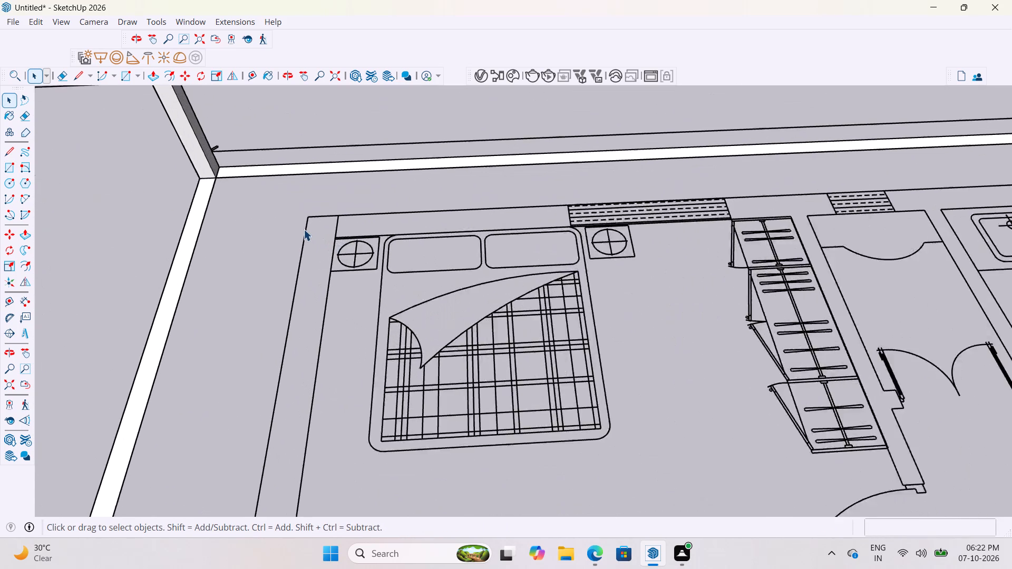
scroll(304, 229, "up", 1)
scroll(306, 324, "down", 17)
scroll(387, 284, "down", 5)
scroll(423, 324, "down", 4)
scroll(518, 530, "up", 11)
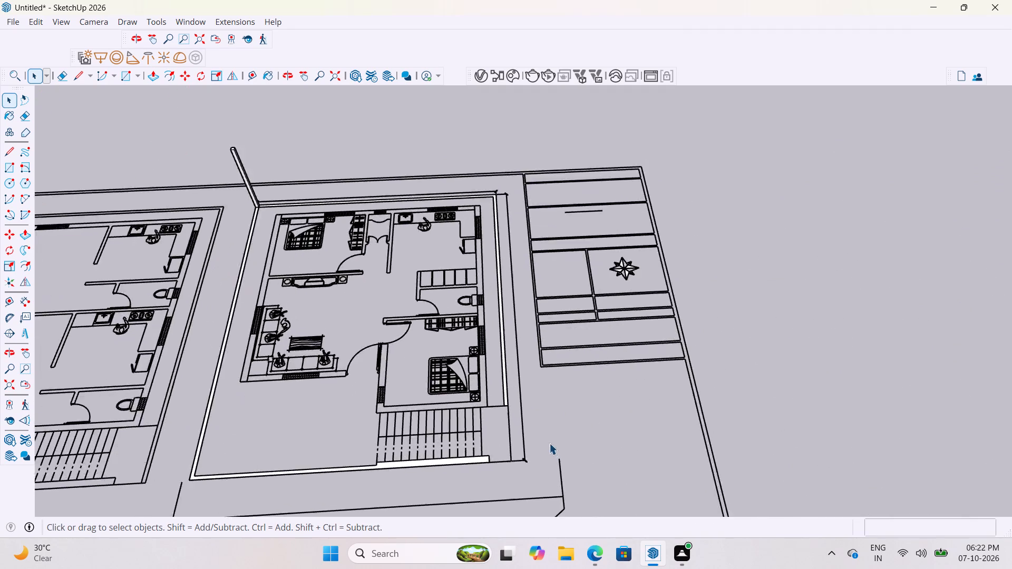
scroll(549, 443, "up", 1)
scroll(539, 419, "down", 7)
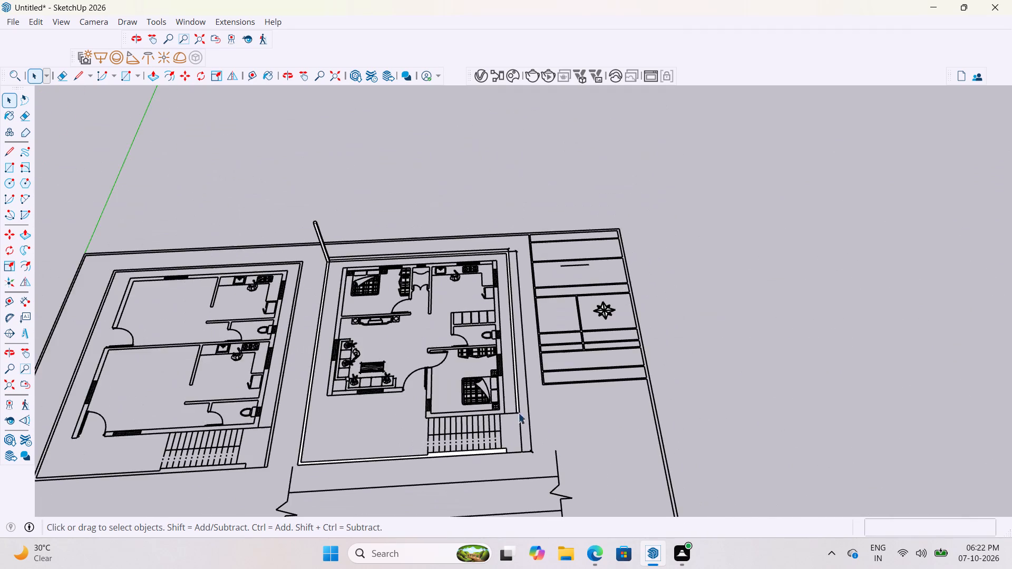
scroll(312, 240, "up", 14)
scroll(421, 444, "up", 8)
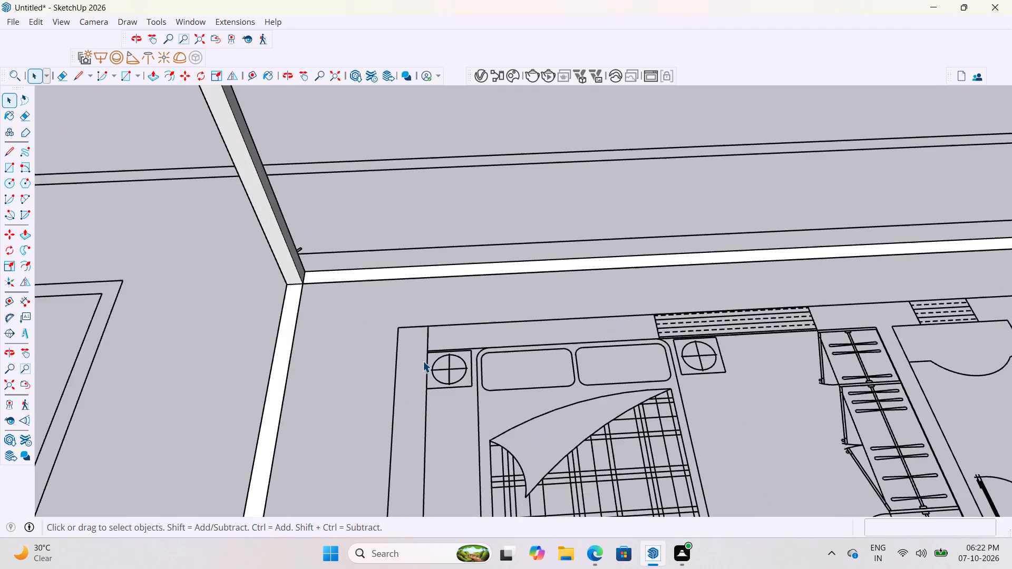
key("r")
left_click(394, 328)
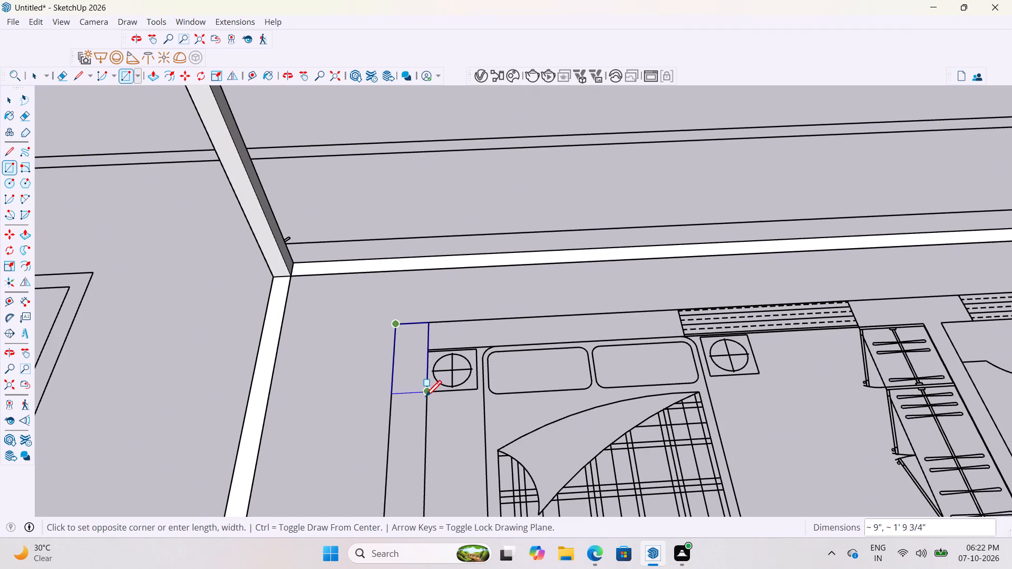
scroll(441, 361, "down", 20)
scroll(434, 413, "up", 2)
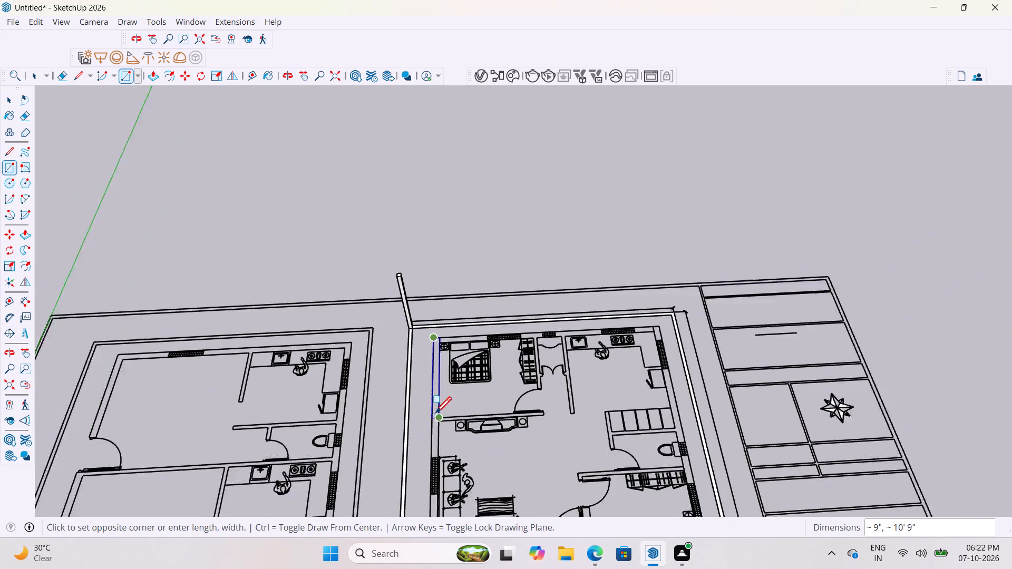
scroll(435, 415, "up", 18)
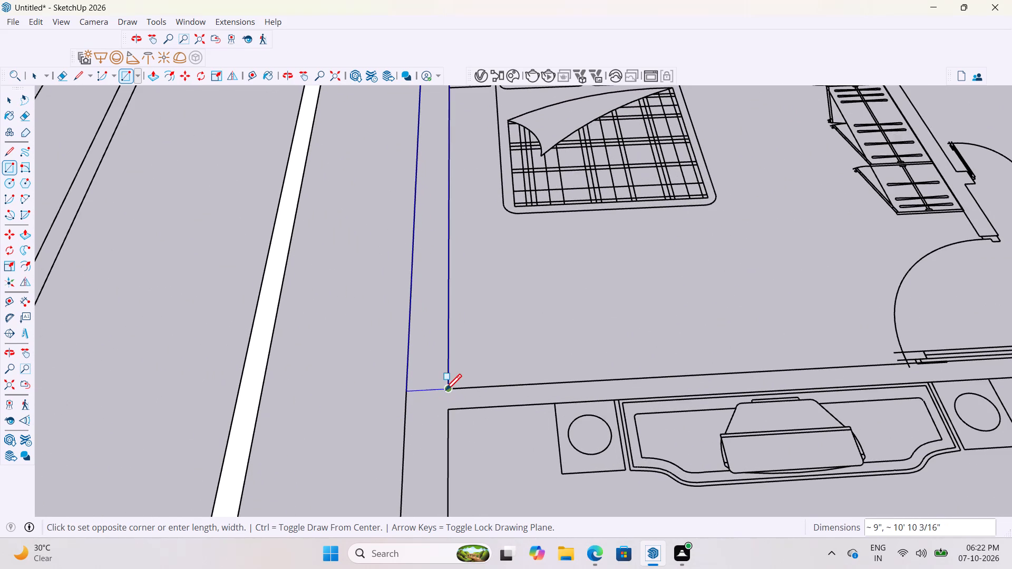
left_click(450, 392)
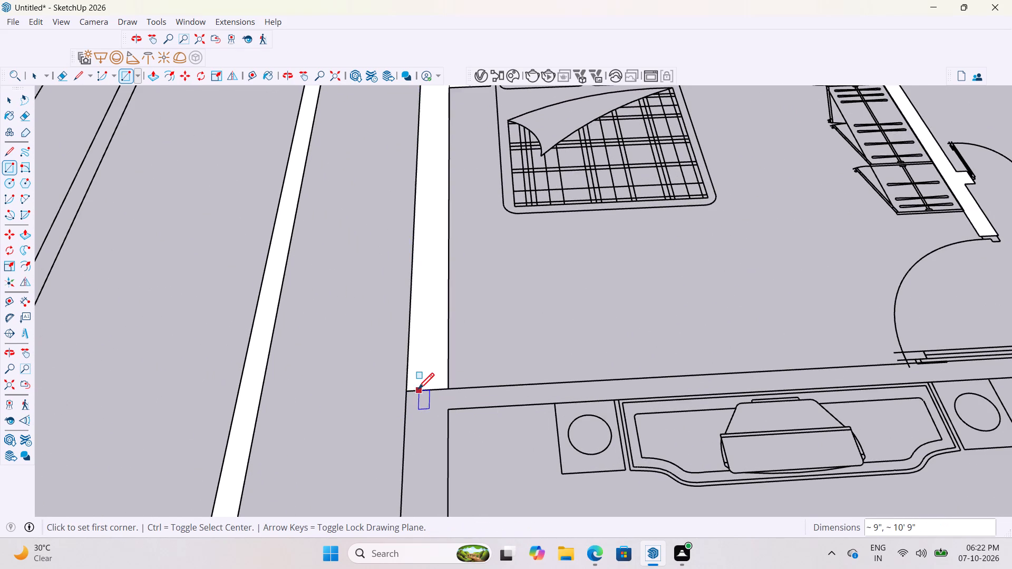
scroll(416, 394, "down", 9)
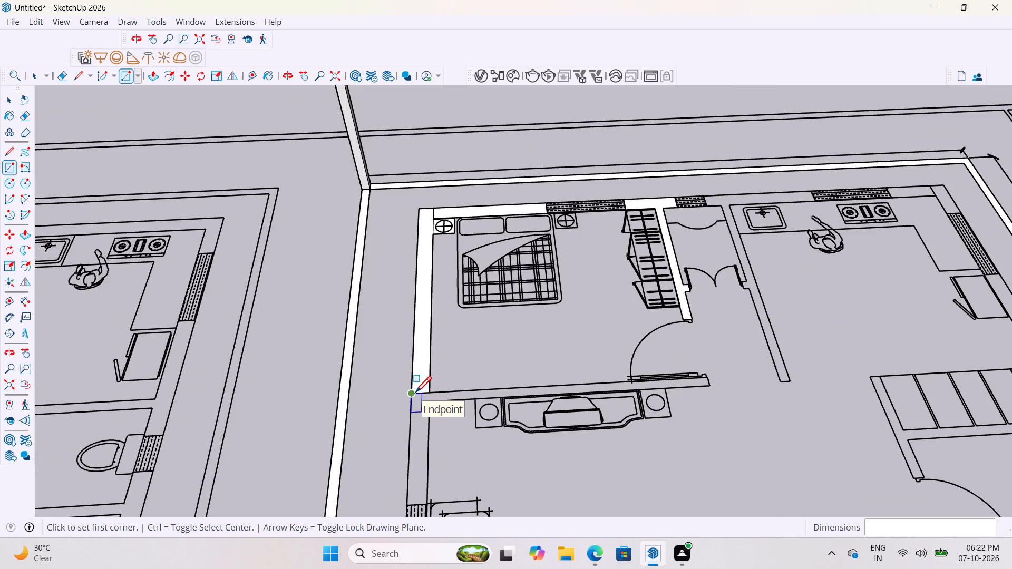
key("space")
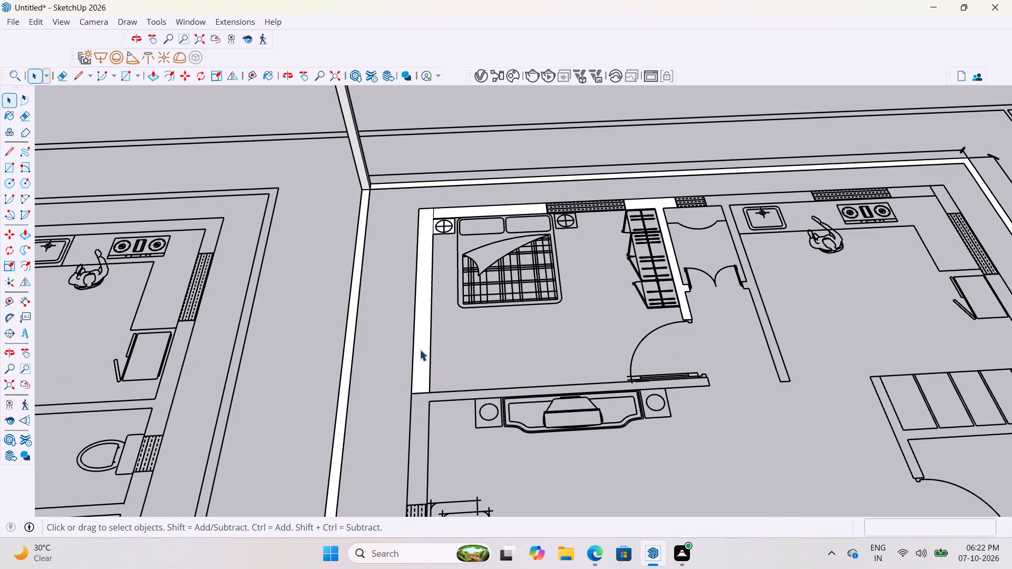
Select the bedroom side wall face with its edges and make it a group.
double_click(420, 349)
left_click(390, 349)
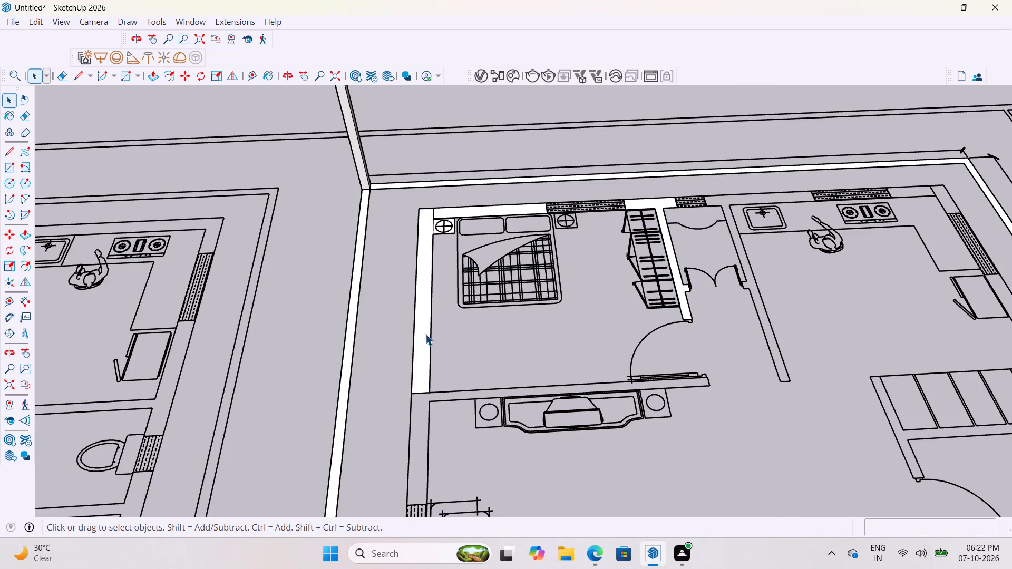
double_click(425, 333)
right_click(425, 333)
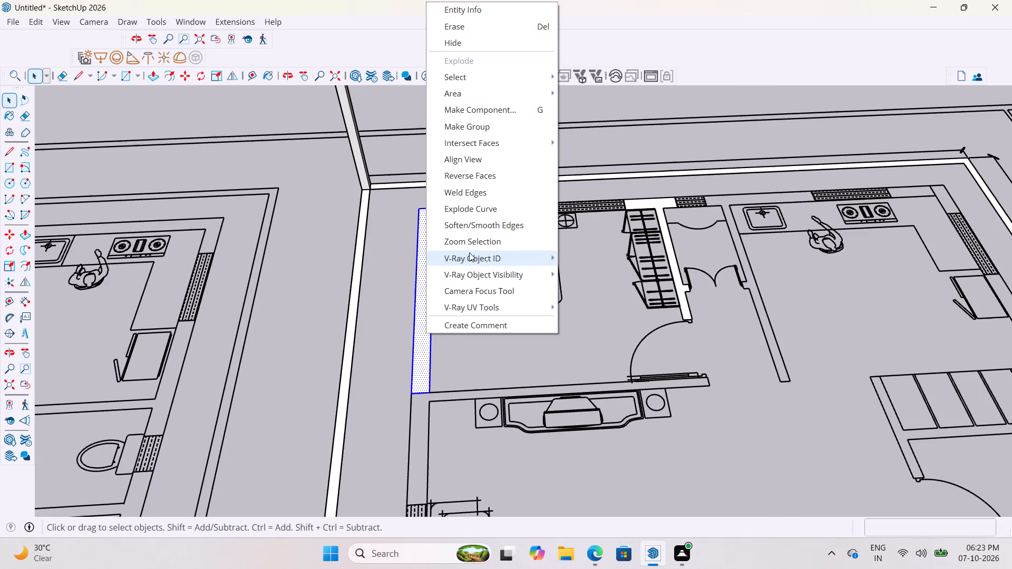
left_click(384, 248)
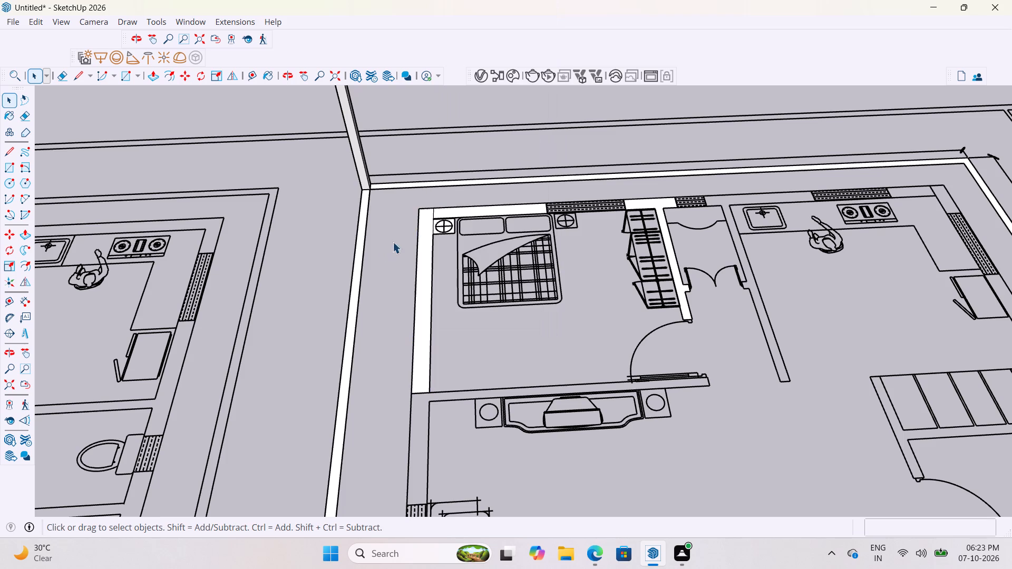
double_click(466, 211)
double_click(429, 221)
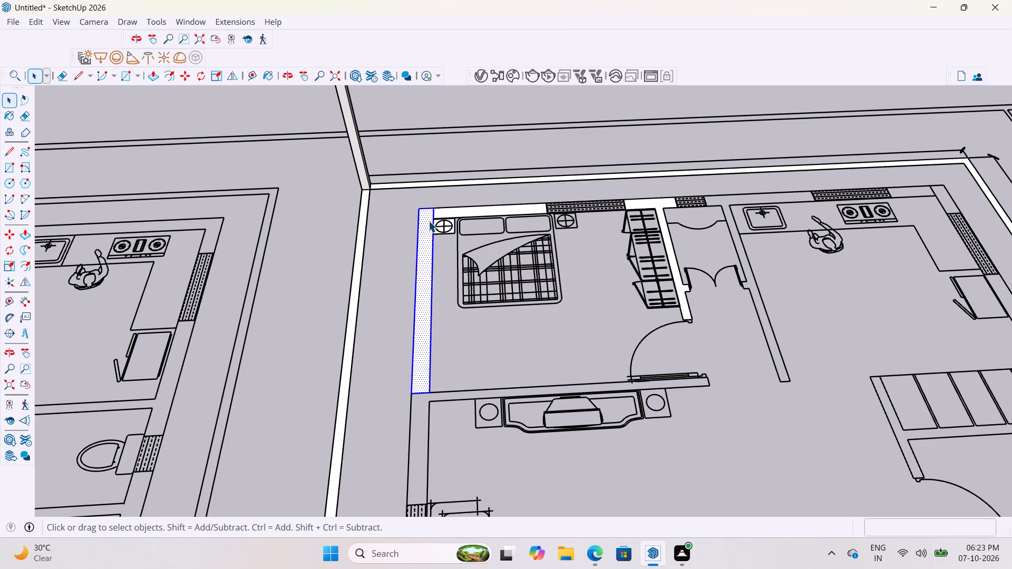
right_click(429, 221)
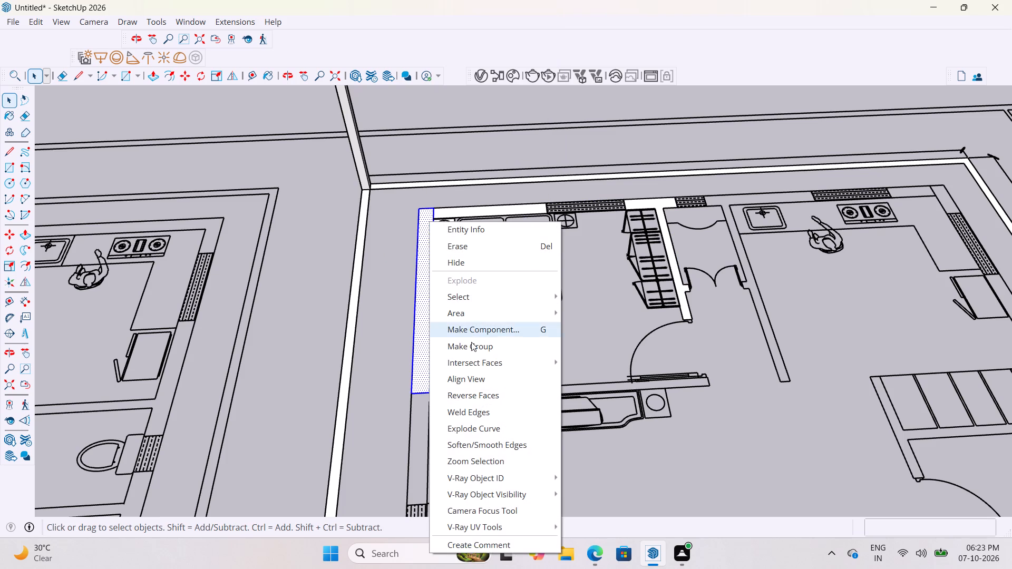
left_click(471, 342)
Open the bedroom side wall group and extrude its face upward 10' with Push/Pull.
scroll(416, 286, "up", 6)
double_click(425, 290)
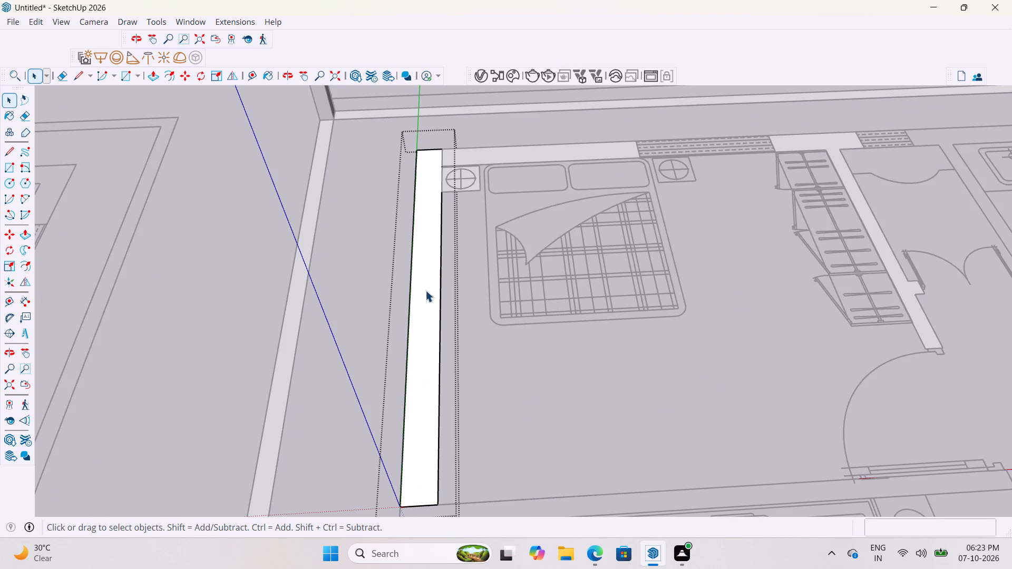
key("p")
left_click(425, 313)
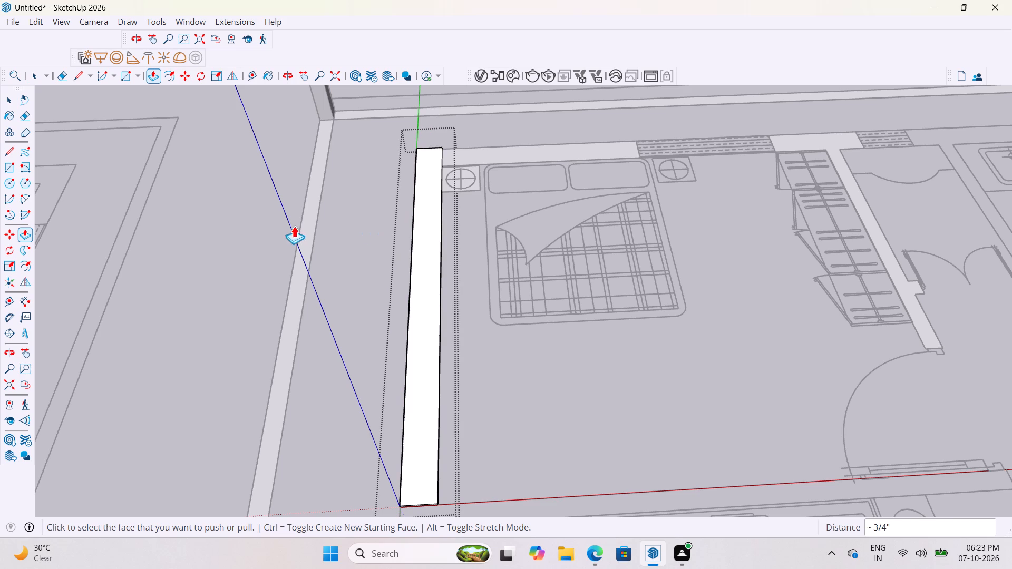
left_click(426, 281)
scroll(404, 209, "down", 8)
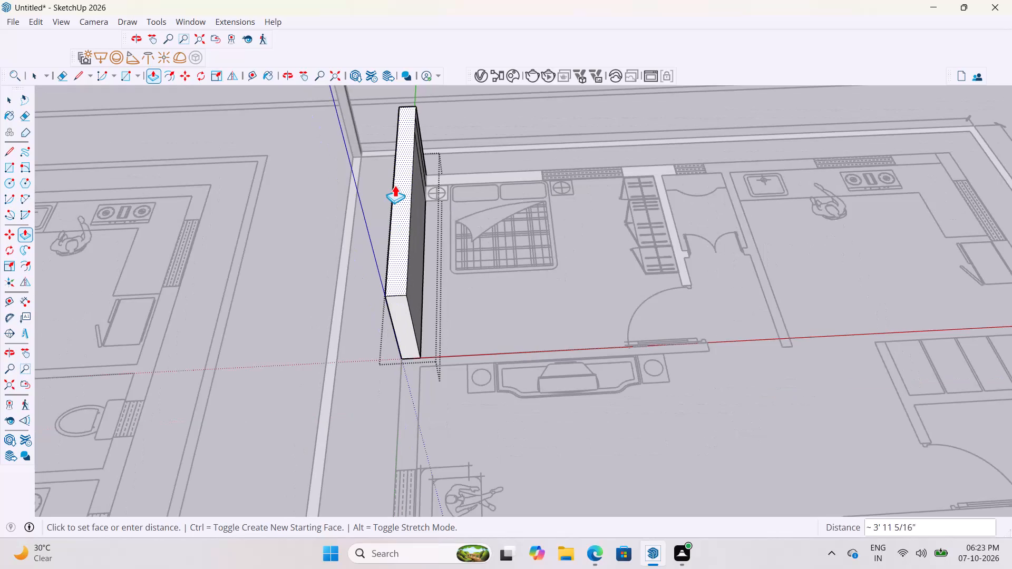
type("10'")
key("Return")
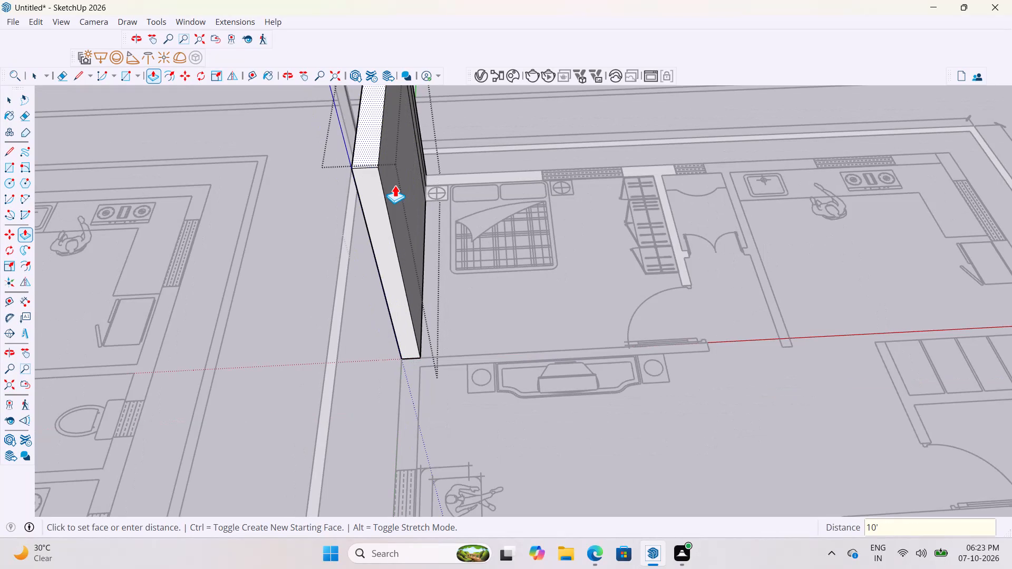
Extrude the side wall's narrow inner corner face about 26' 8" along the back wall line to the kitchen's far corner, and exit the group.
scroll(453, 144, "up", 11)
middle_click_drag(468, 179, 456, 179)
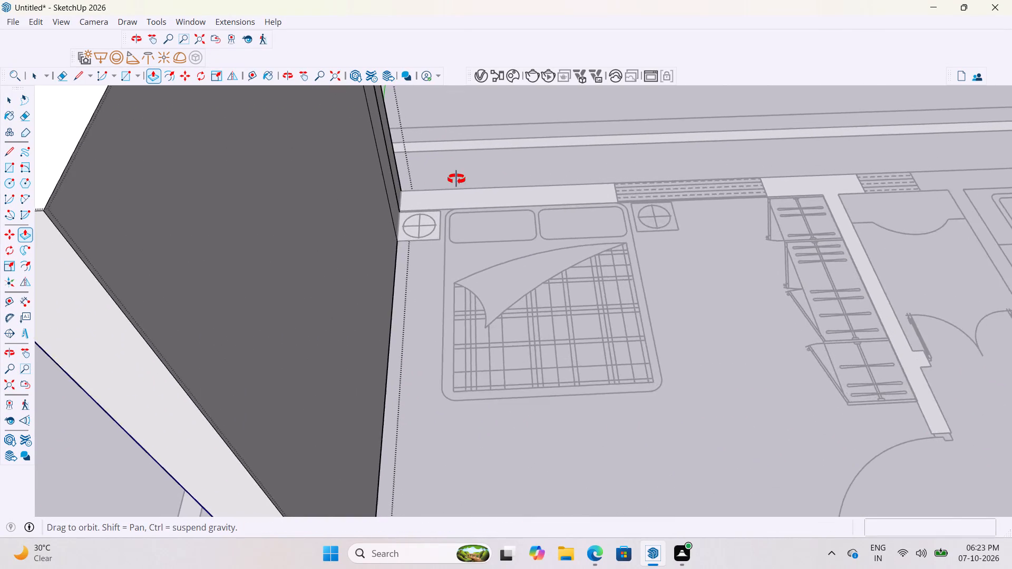
middle_click_drag(456, 179, 288, 228)
scroll(508, 304, "down", 10)
scroll(541, 242, "up", 7)
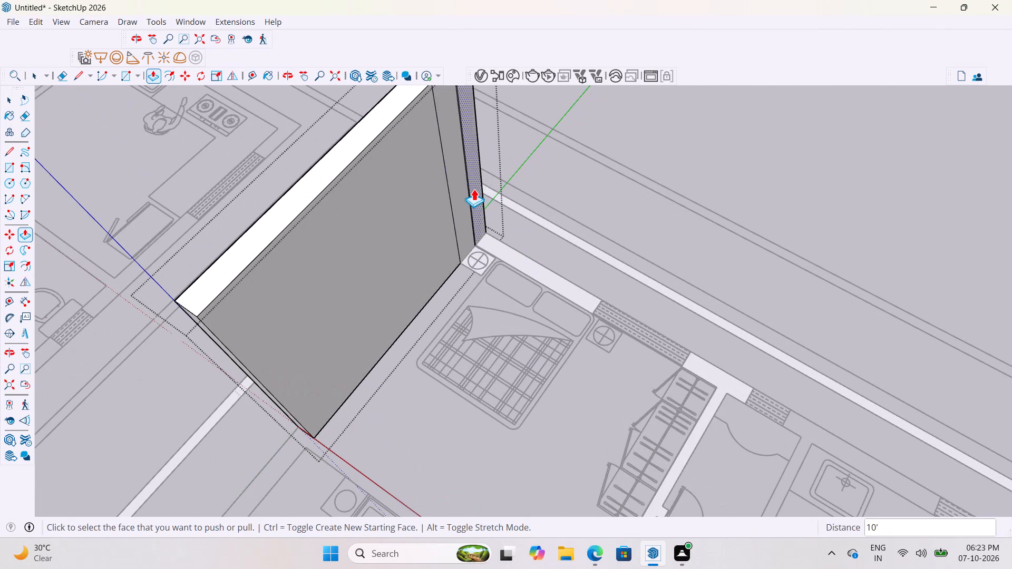
left_click(482, 189)
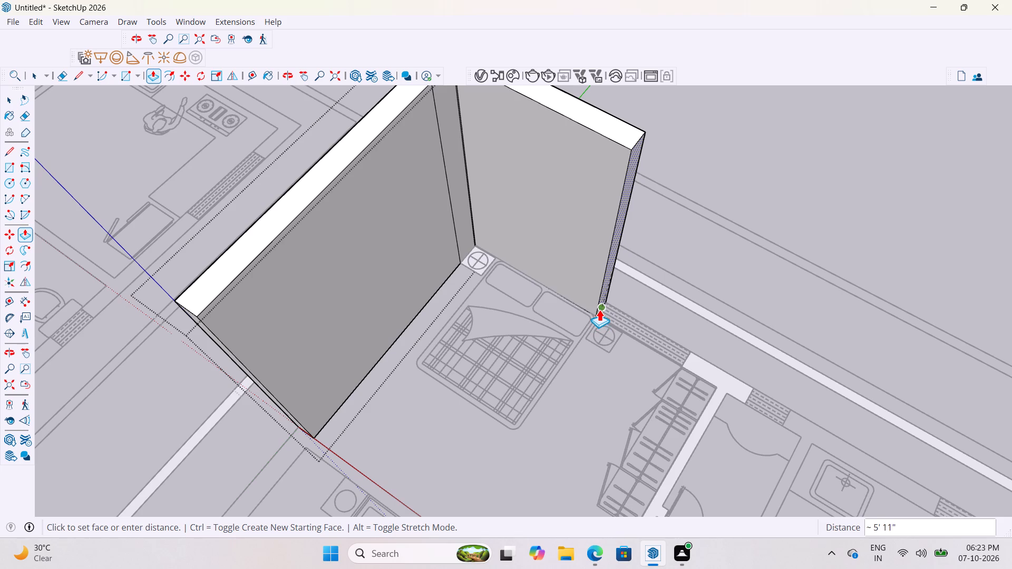
scroll(593, 315, "up", 12)
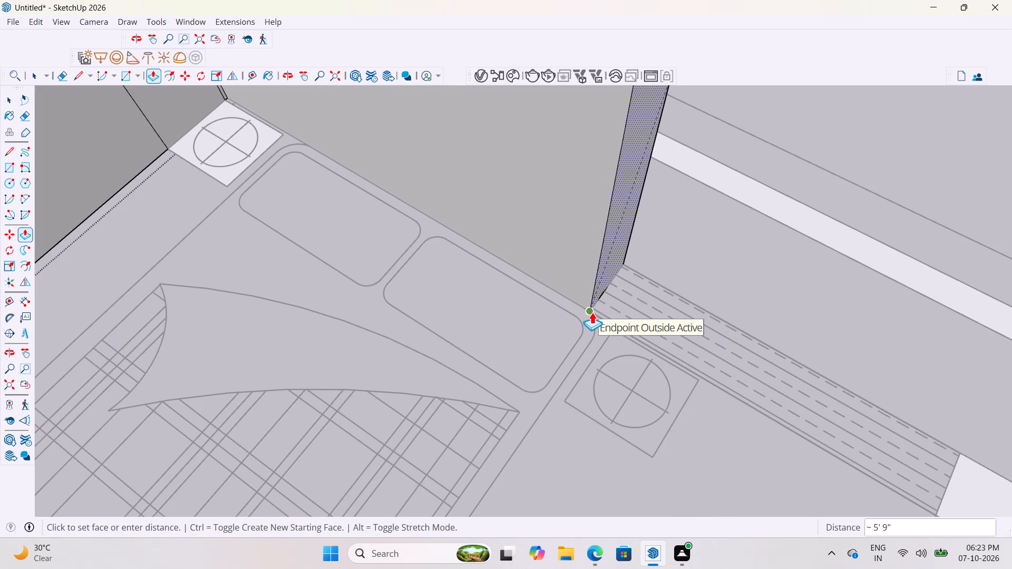
scroll(578, 306, "down", 8)
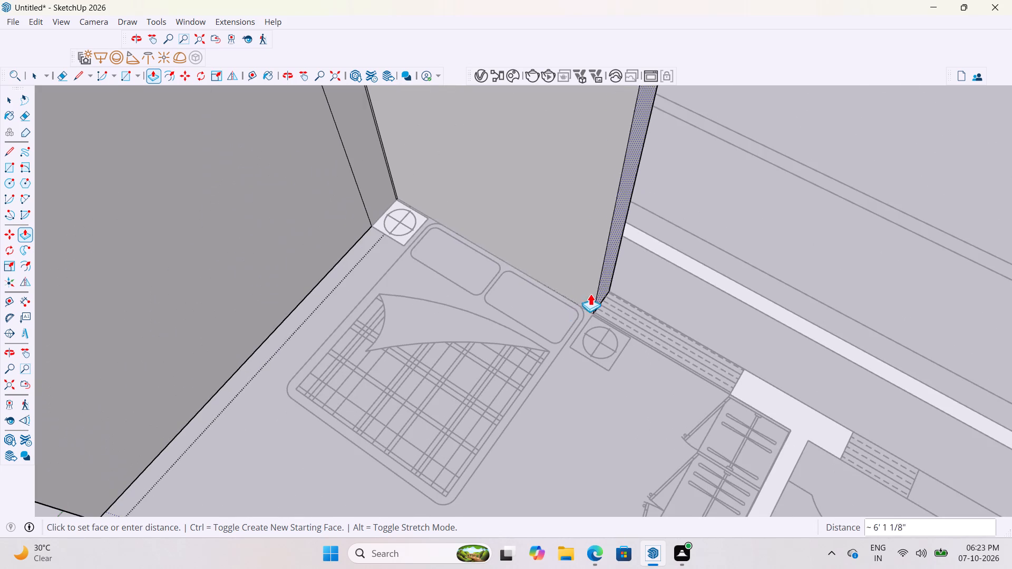
scroll(616, 387, "down", 7)
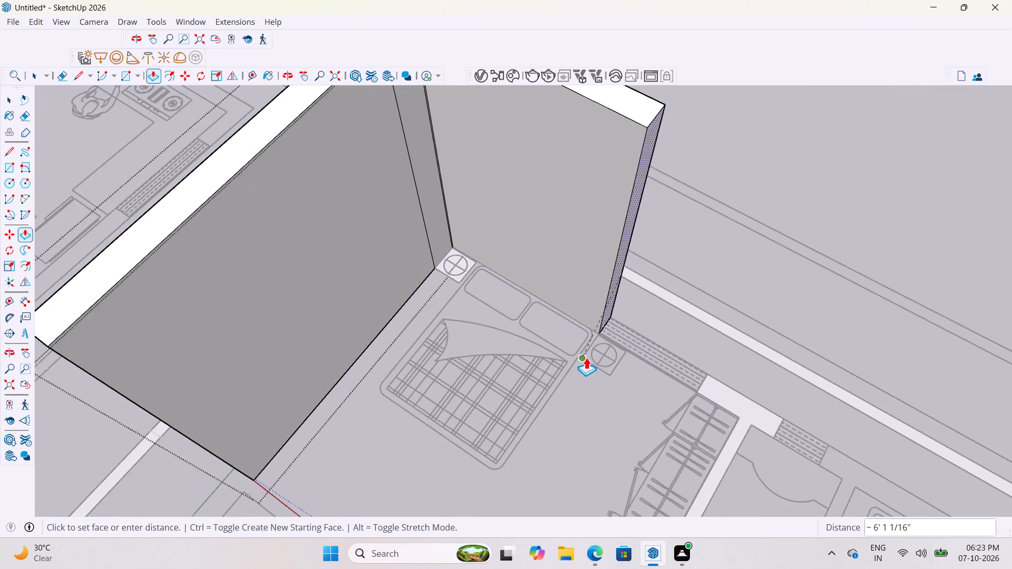
scroll(586, 357, "down", 16)
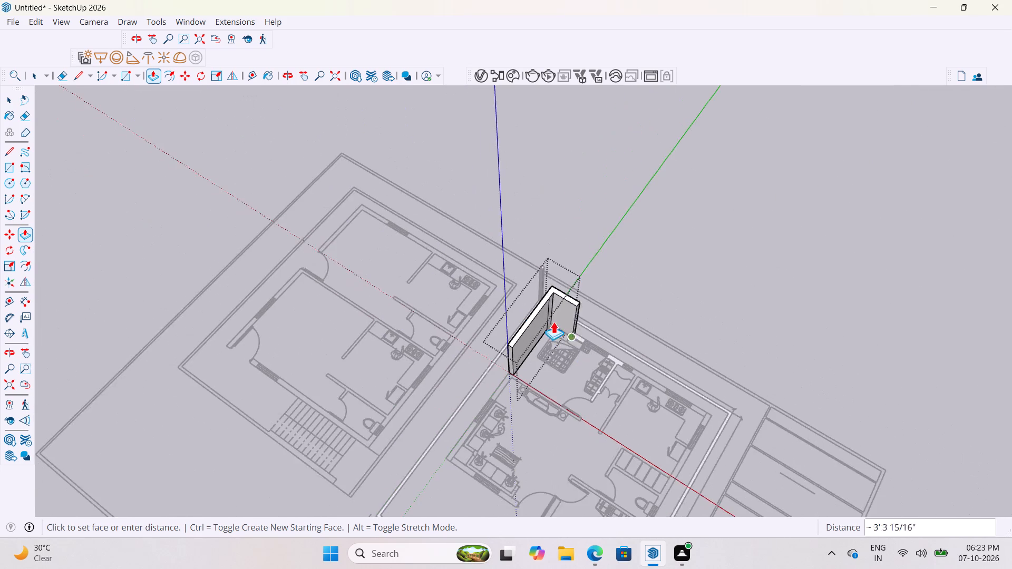
scroll(553, 321, "down", 5)
scroll(681, 386, "up", 11)
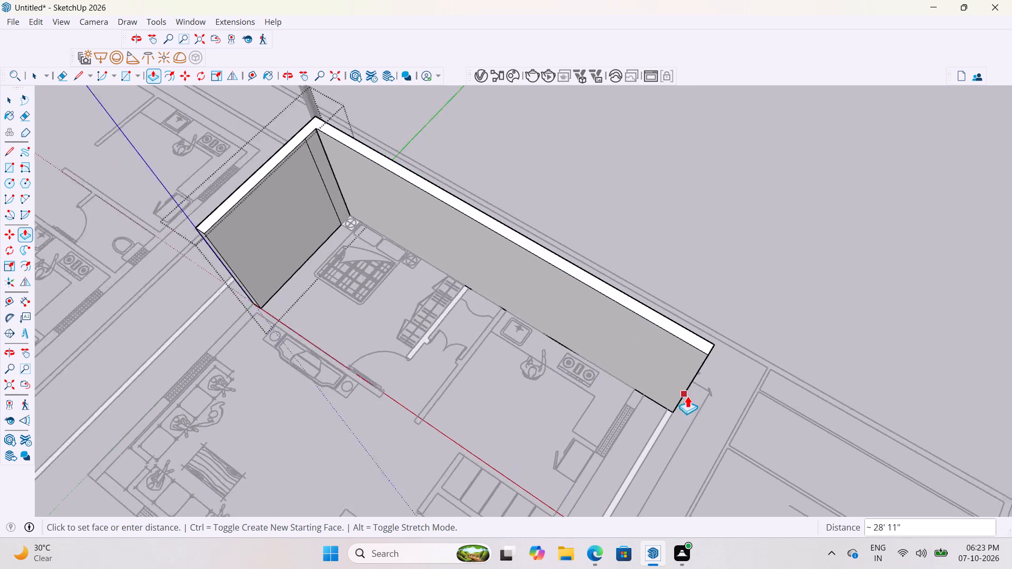
scroll(687, 396, "up", 9)
scroll(622, 350, "down", 3)
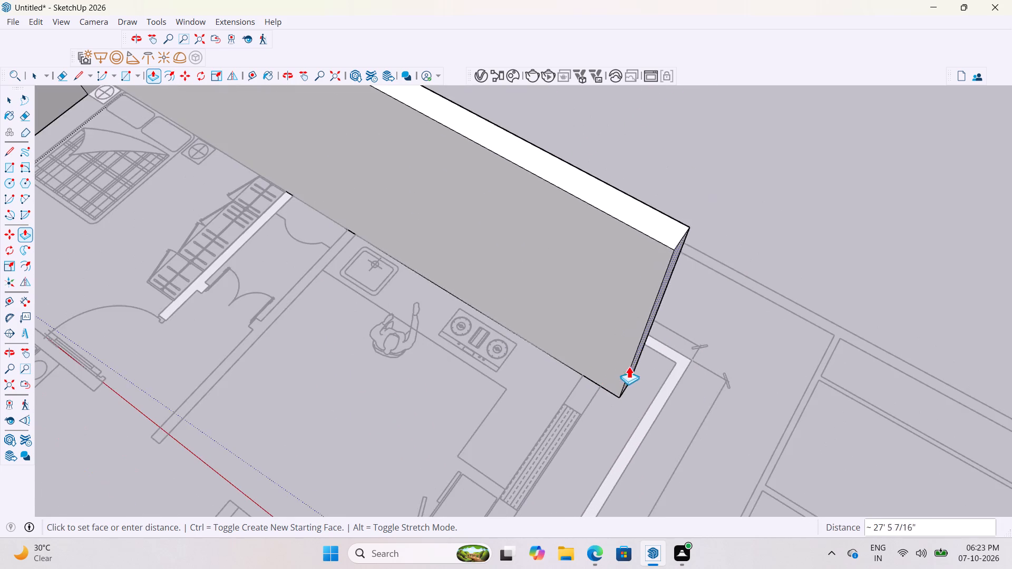
middle_click_drag(612, 330, 520, 213)
scroll(520, 214, "up", 1)
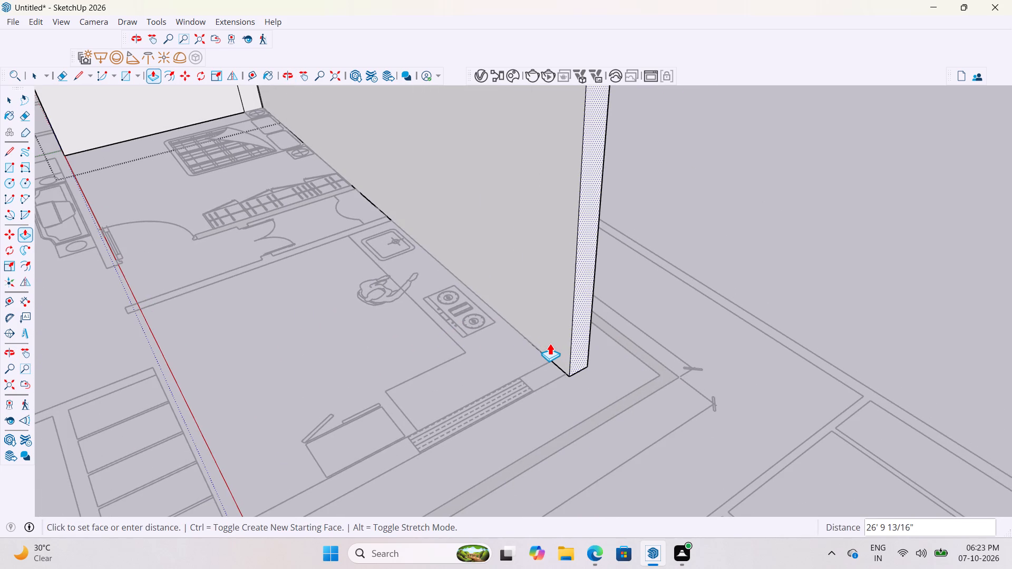
left_click(563, 372)
scroll(561, 365, "down", 9)
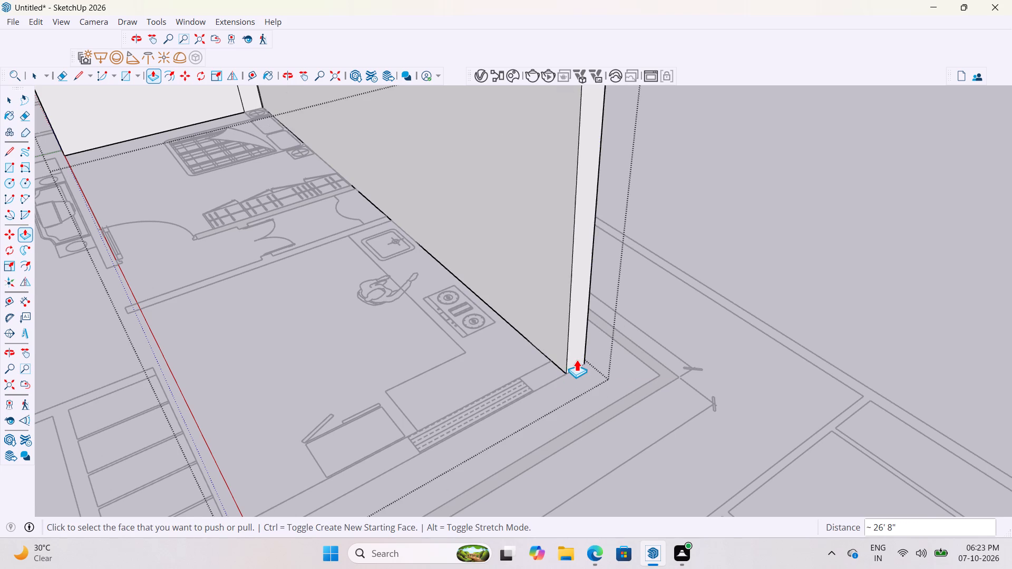
scroll(577, 359, "down", 10)
middle_click_drag(549, 370, 737, 411)
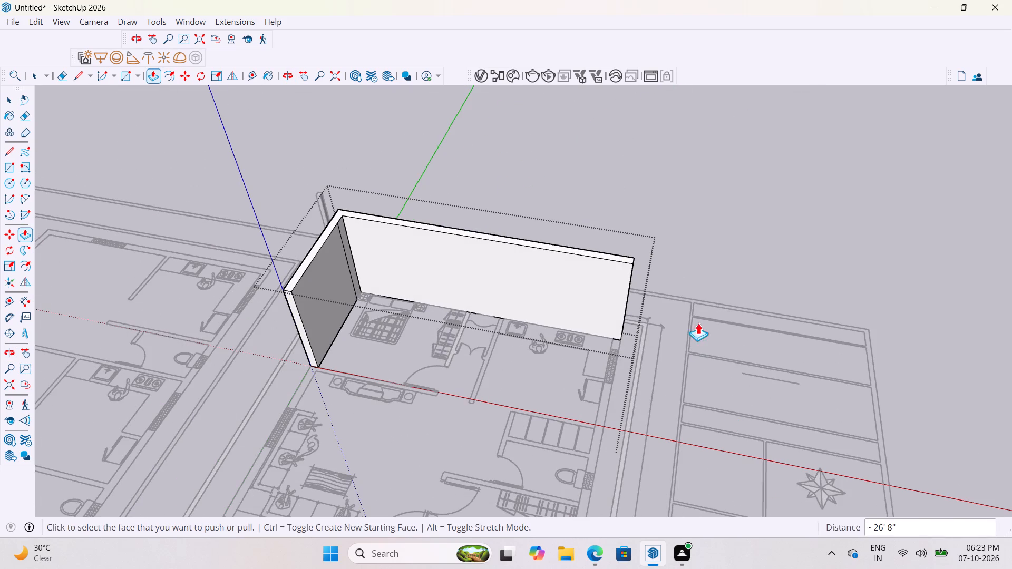
key("space")
key("space")
left_click(679, 185)
scroll(319, 354, "up", 7)
scroll(434, 281, "down", 4)
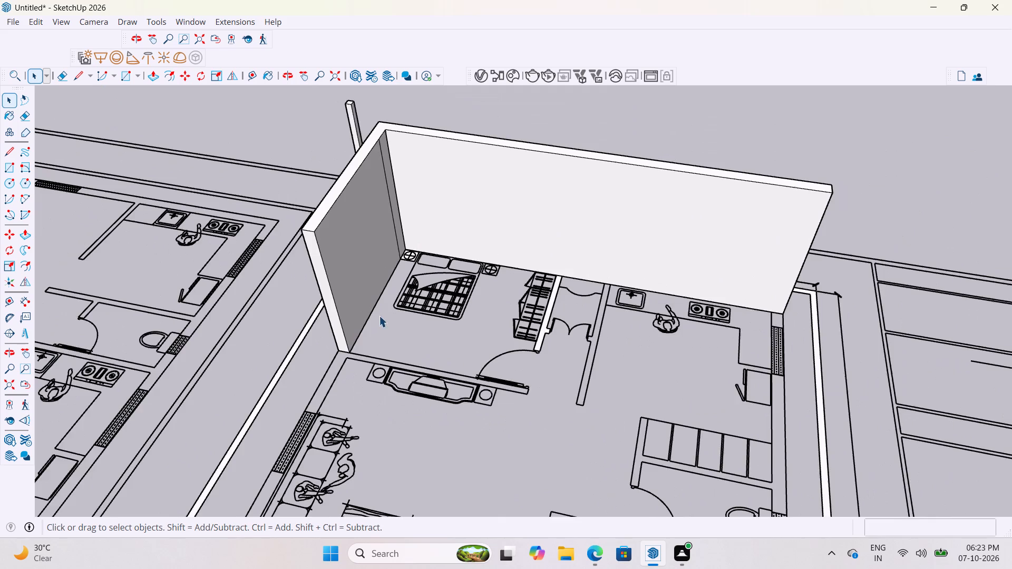
Open the side wall group, extrude the wall's front end face about 15' 3" to the living room's outer corner, and exit the group.
scroll(356, 348, "up", 14)
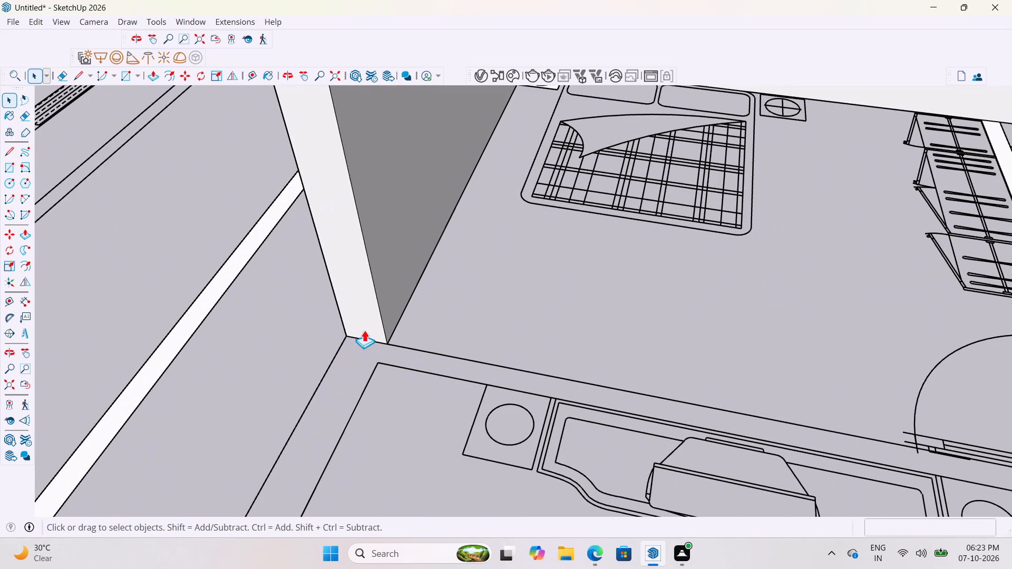
key("p")
key("space")
double_click(355, 303)
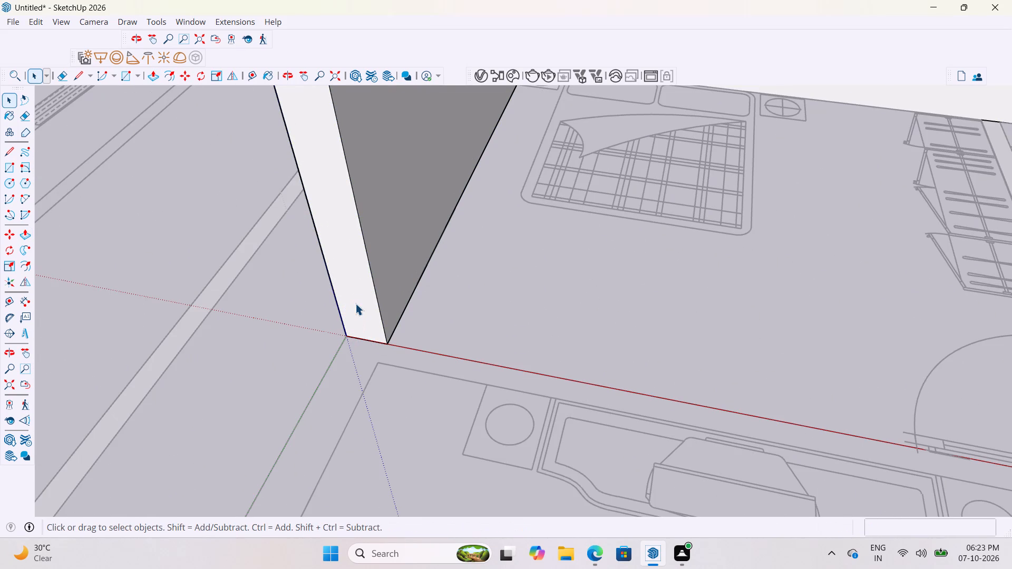
key("p")
left_click(359, 289)
scroll(343, 353, "down", 9)
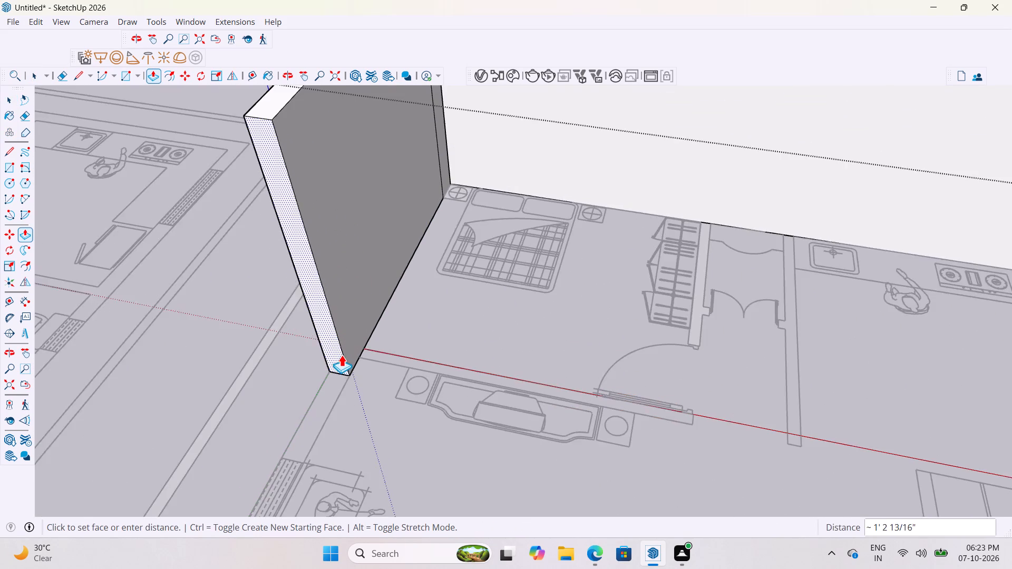
scroll(342, 355, "down", 14)
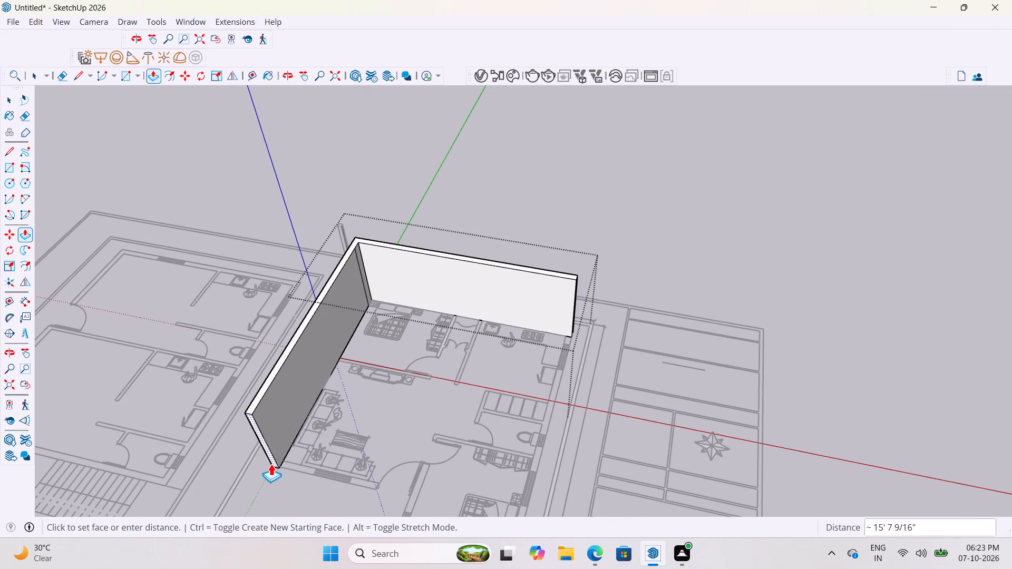
scroll(309, 413, "down", 4)
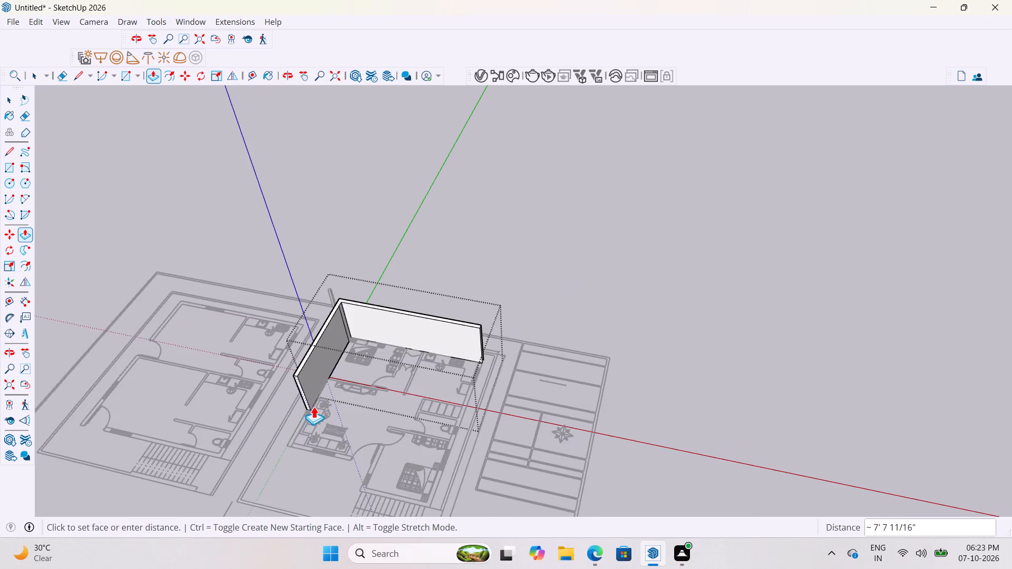
scroll(314, 406, "down", 3)
scroll(295, 445, "up", 20)
scroll(295, 445, "up", 3)
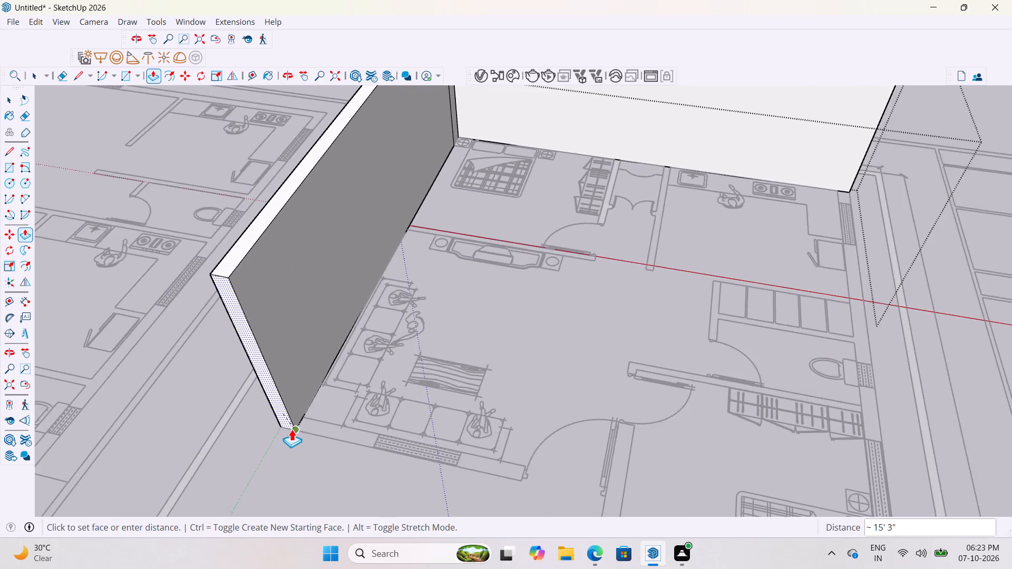
scroll(291, 429, "up", 1)
left_click(293, 430)
scroll(319, 427, "down", 14)
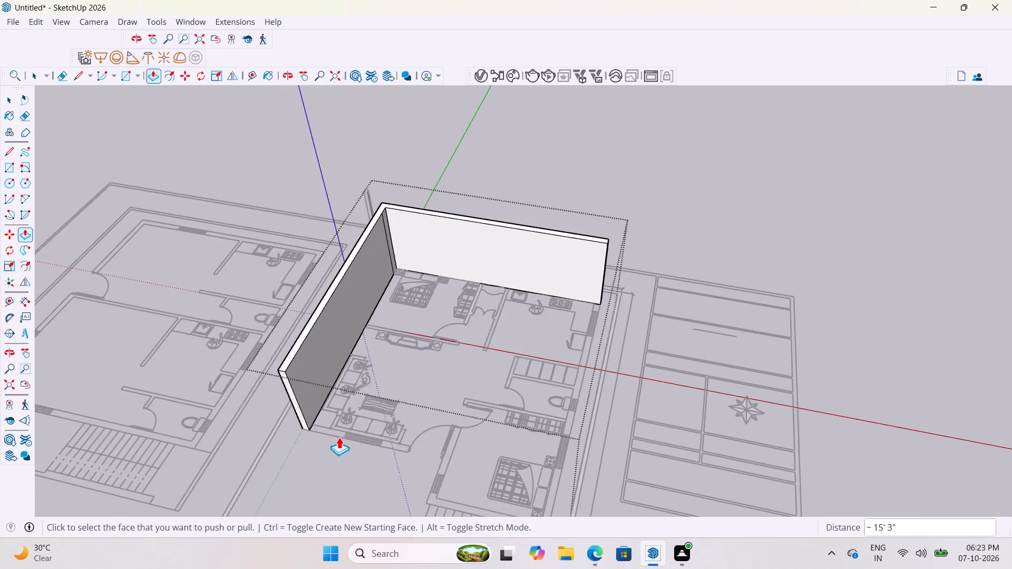
scroll(336, 436, "up", 16)
scroll(263, 434, "down", 15)
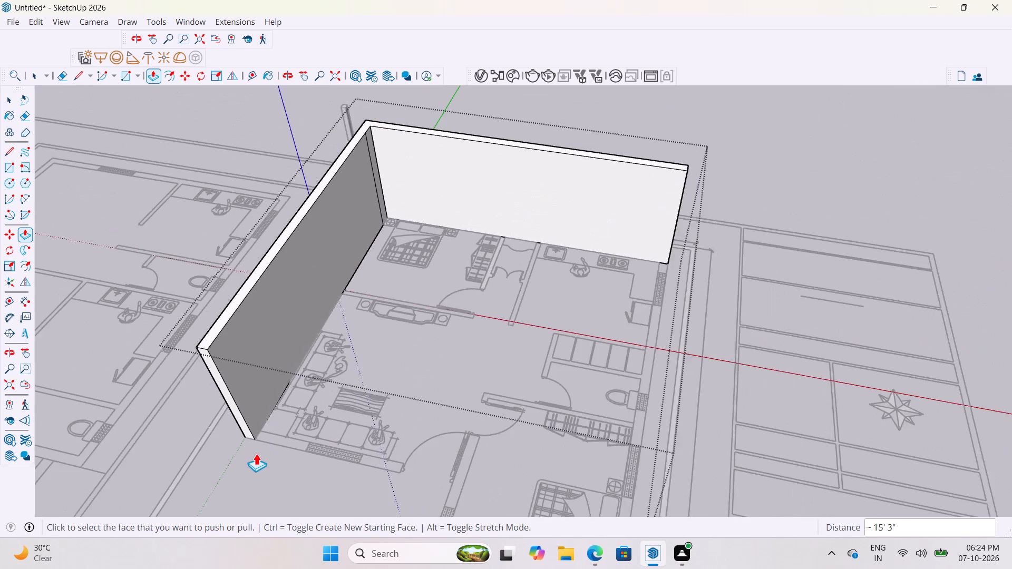
scroll(267, 421, "up", 6)
scroll(320, 436, "up", 1)
middle_click_drag(320, 436, 279, 423)
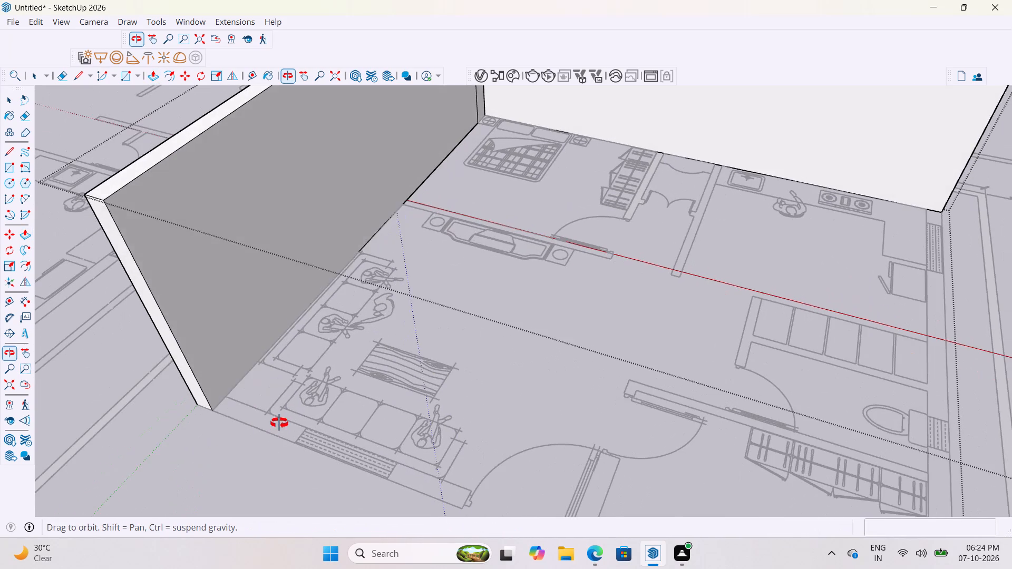
middle_click_drag(279, 423, 277, 421)
key("space")
key("space")
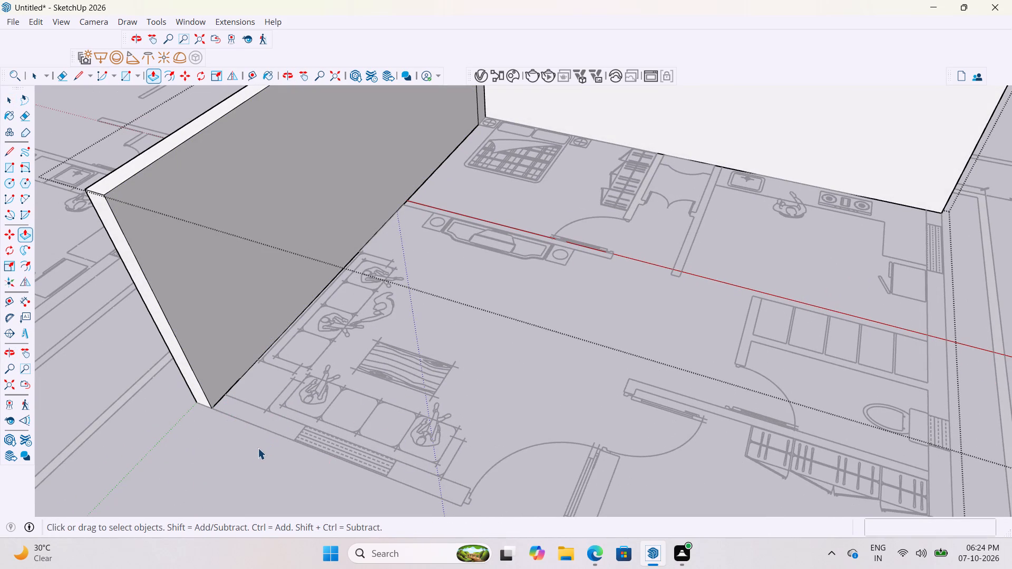
left_click(254, 453)
Inside the wall group, draw a rectangle about 3' 11" by 9" over the living room's front wall, from the side wall's inner corner to the window.
scroll(254, 453, "down", 11)
middle_click_drag(379, 321, 456, 353)
scroll(601, 302, "up", 1)
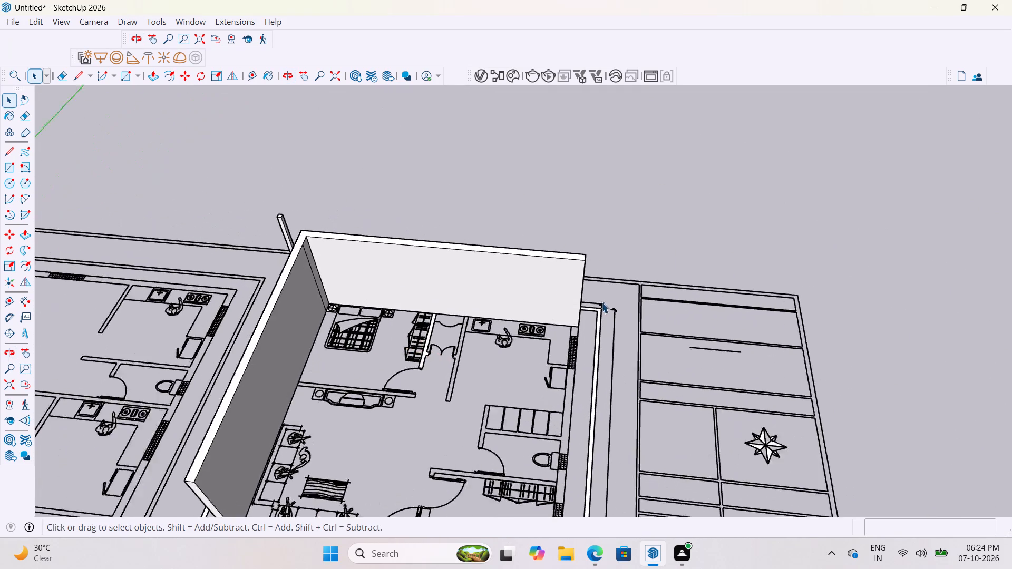
scroll(601, 302, "up", 7)
middle_click_drag(598, 301, 572, 270)
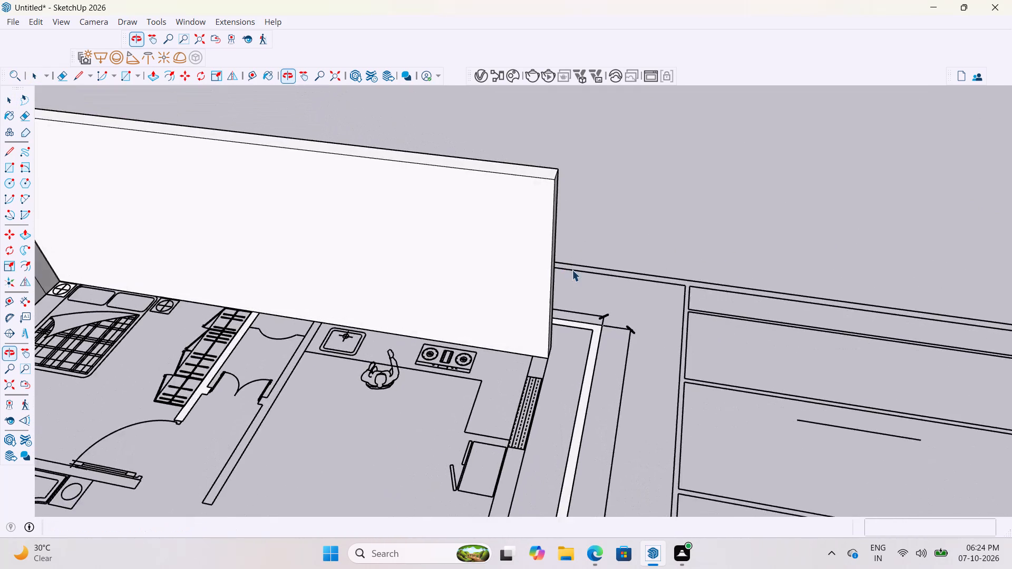
scroll(541, 292, "down", 13)
scroll(336, 426, "up", 7)
middle_click_drag(309, 379, 337, 381)
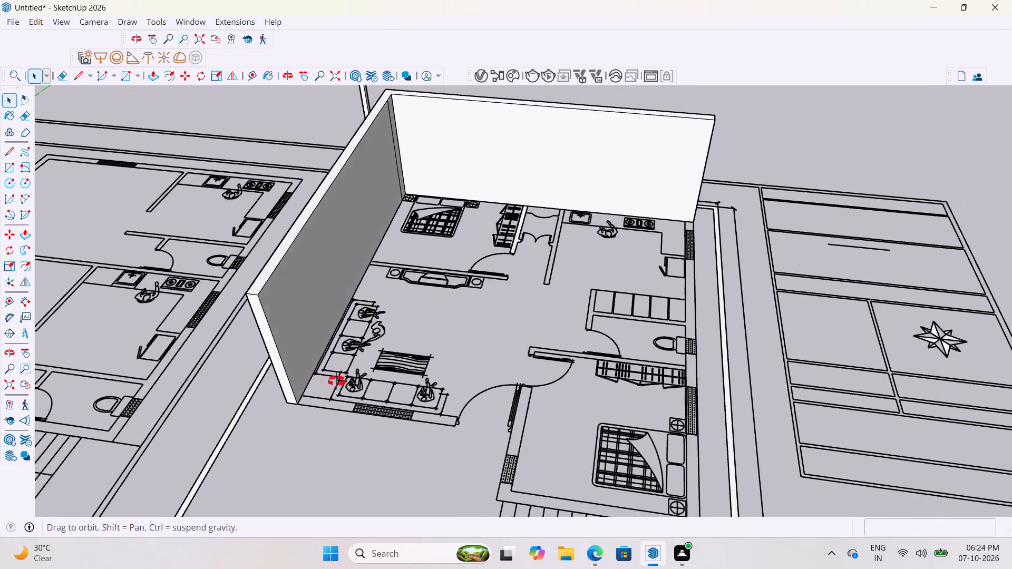
middle_click_drag(337, 381, 369, 389)
scroll(365, 423, "up", 12)
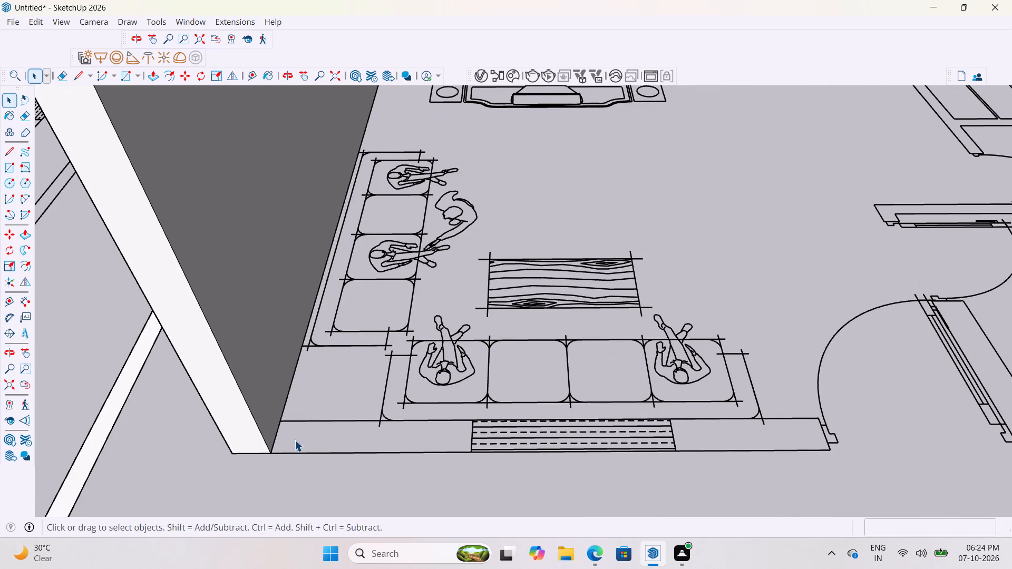
double_click(293, 440)
key("r")
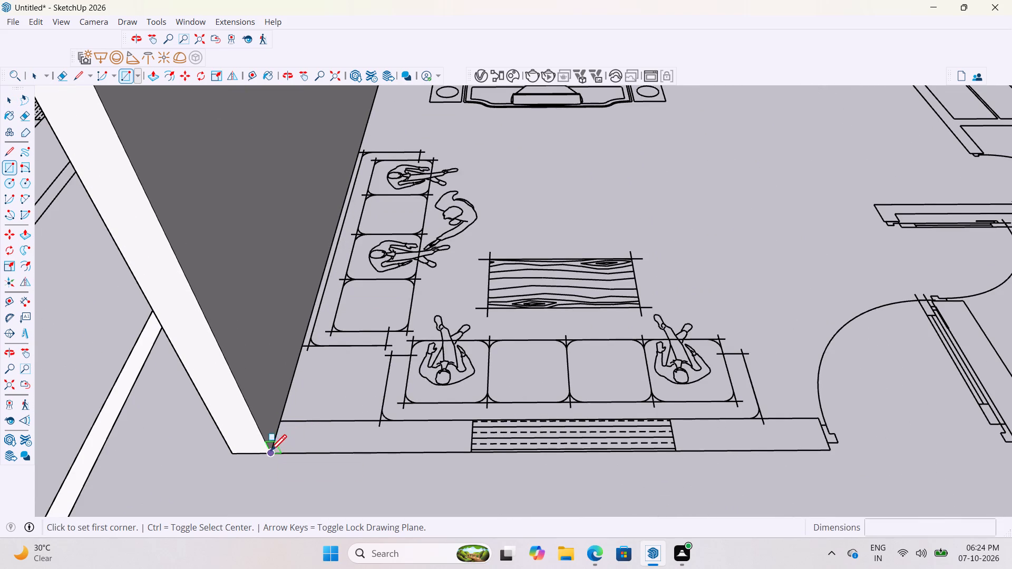
key("space")
double_click(268, 423)
scroll(278, 440, "up", 4)
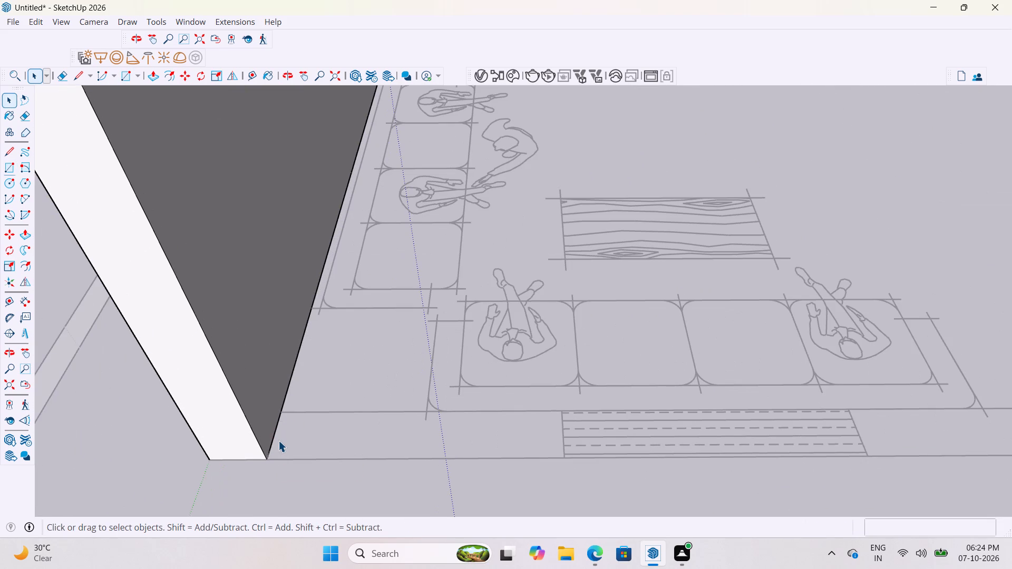
key("r")
left_click(267, 459)
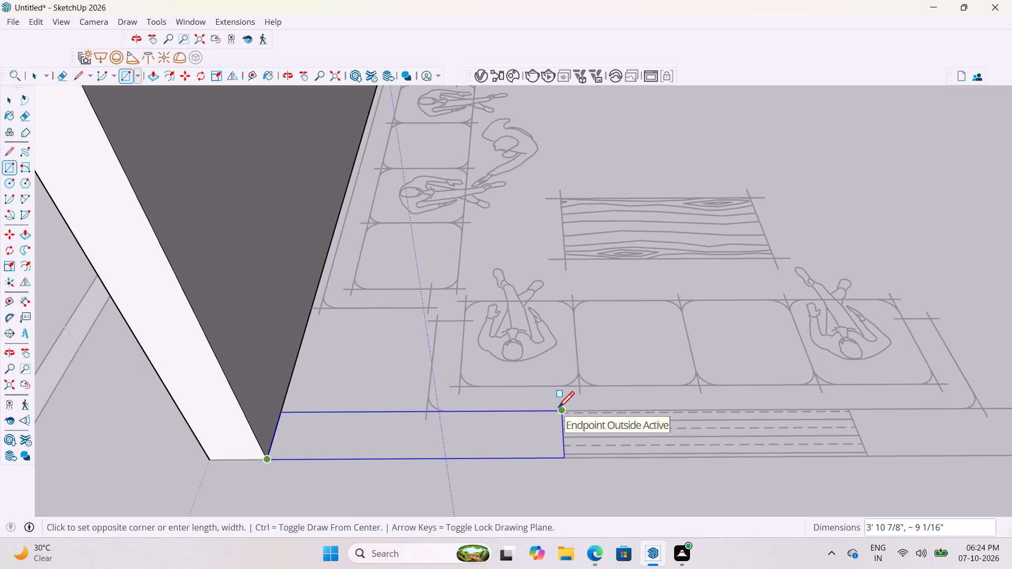
scroll(561, 410, "up", 4)
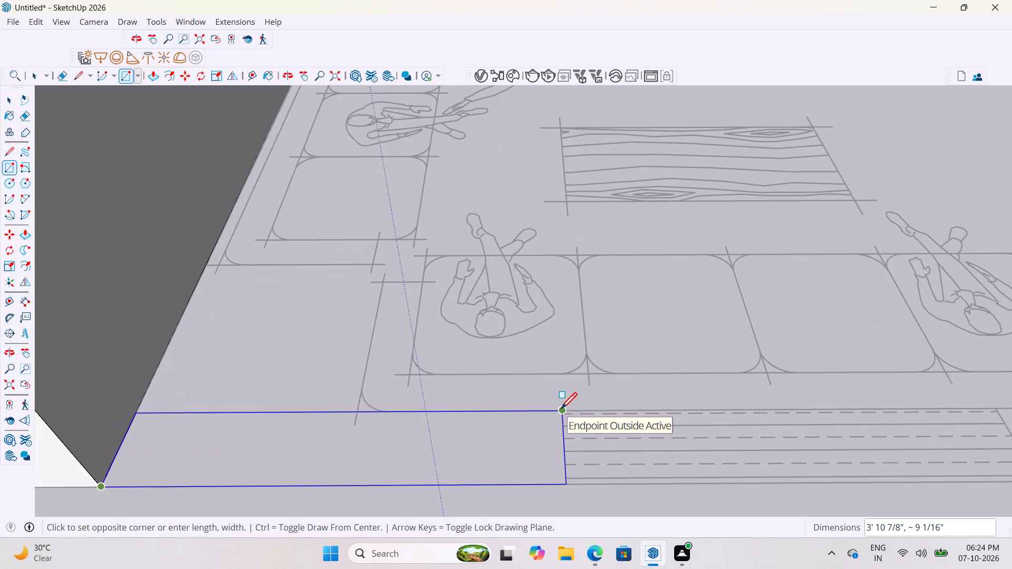
left_click(561, 410)
scroll(381, 403, "down", 8)
key("space")
key("space")
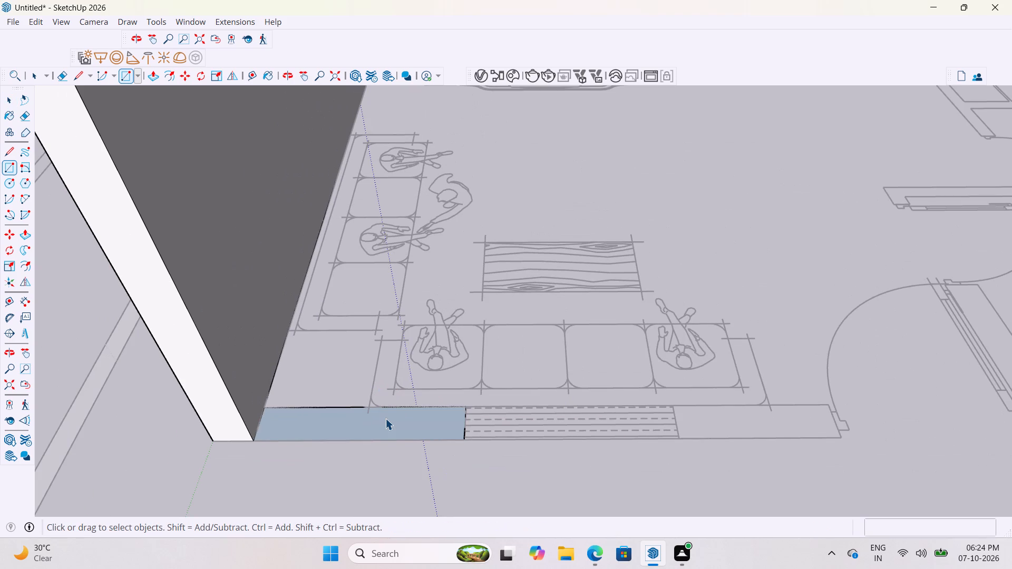
Extrude the front wall rectangle upward about 10' to the top of the side wall.
double_click(385, 418)
key("p")
left_click(386, 418)
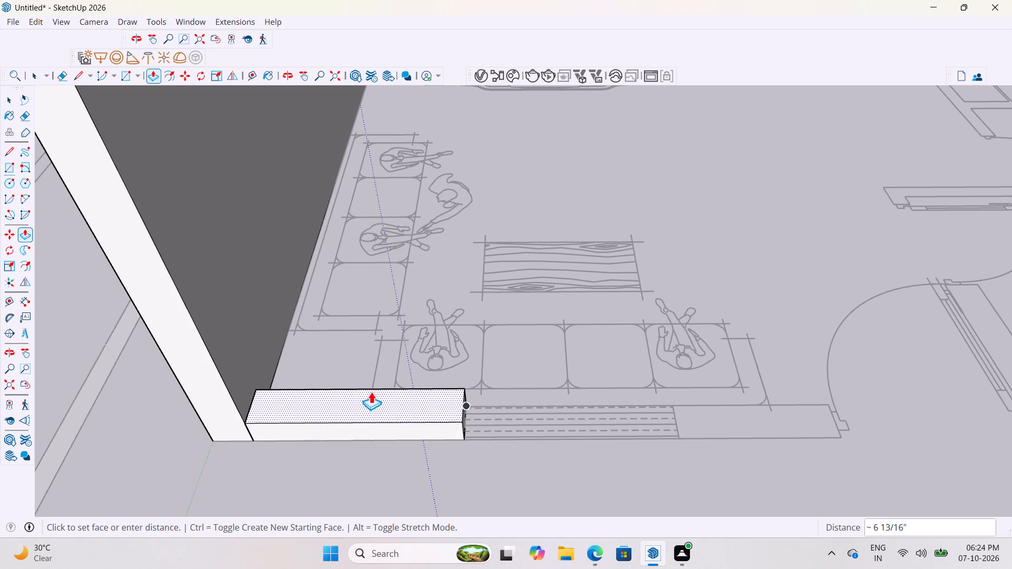
scroll(371, 391, "down", 8)
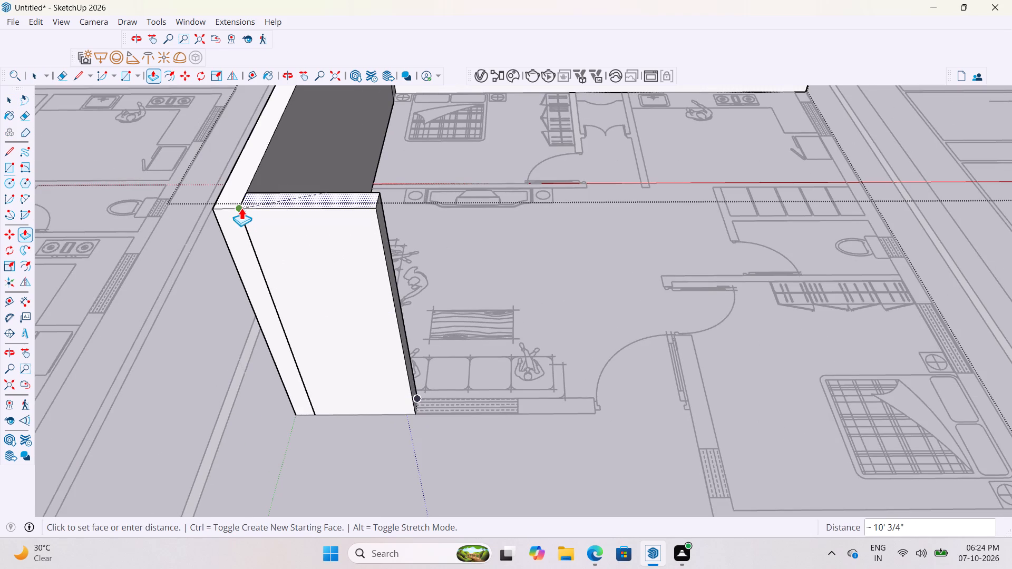
left_click(236, 207)
Extrude the front wall's end face along the wall line past the window to the entrance door opening, and exit the group.
scroll(393, 342, "down", 5)
middle_click_drag(472, 376, 354, 360)
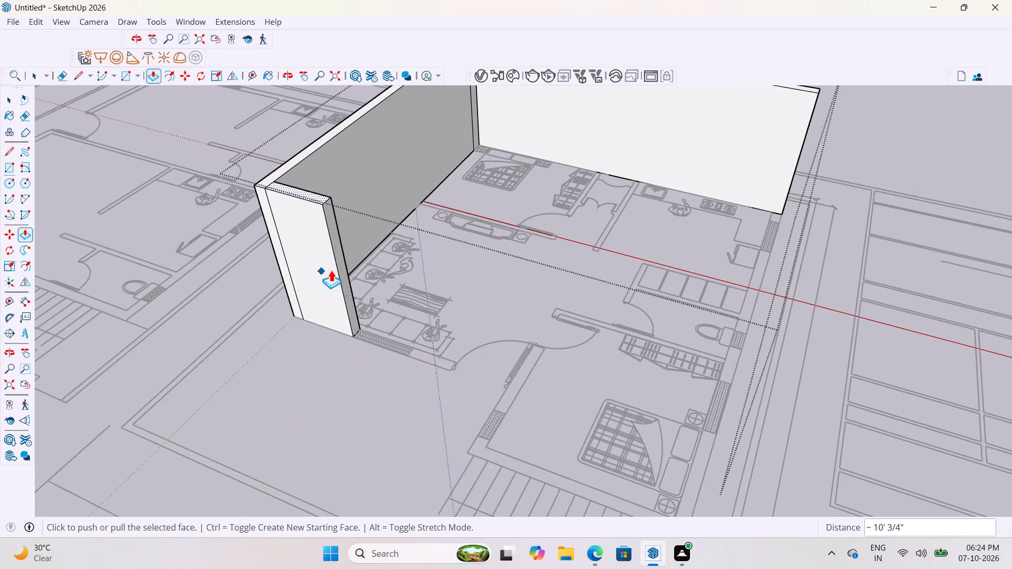
scroll(346, 284, "up", 6)
key("p")
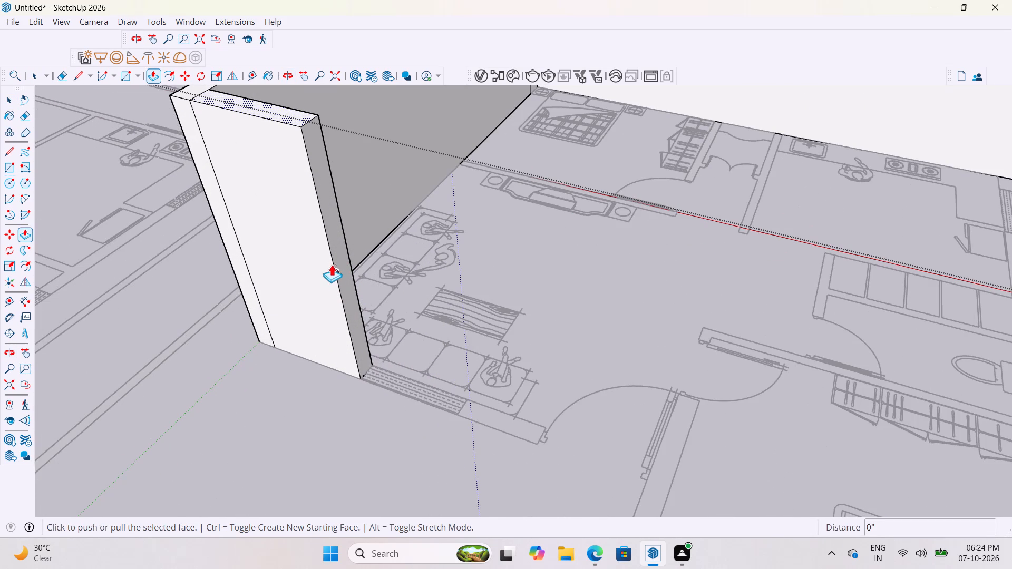
key("space")
double_click(344, 267)
key("p")
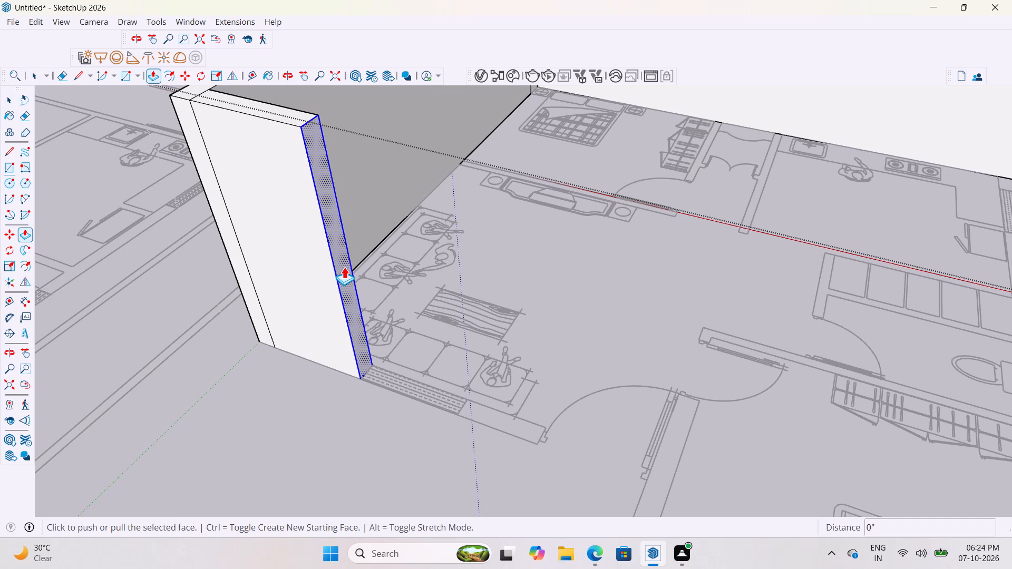
left_click(344, 267)
scroll(507, 406, "up", 3)
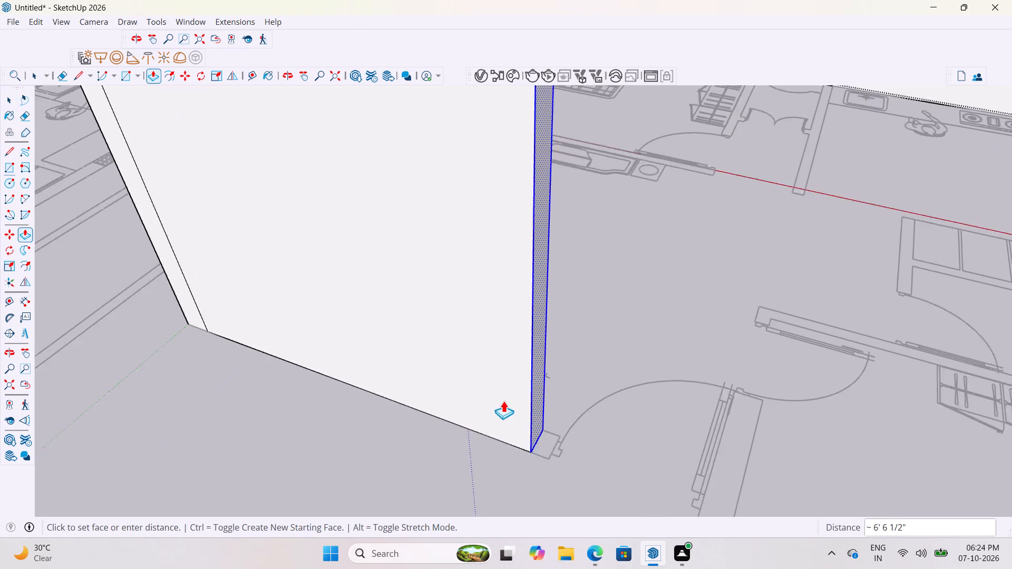
scroll(503, 400, "up", 1)
left_click(556, 463)
scroll(444, 431, "down", 13)
scroll(504, 410, "down", 4)
middle_click_drag(529, 320, 527, 320)
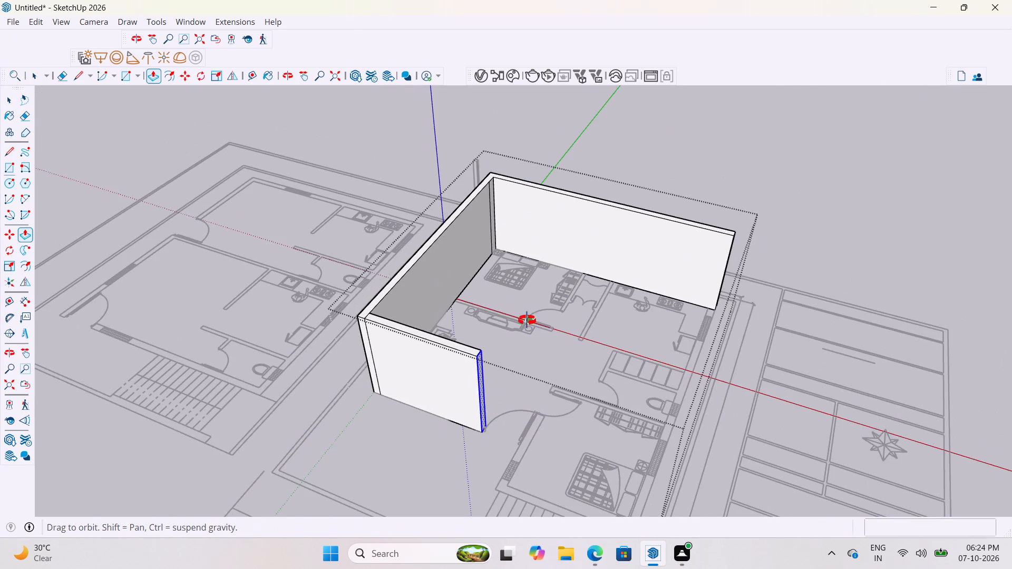
middle_click_drag(527, 320, 413, 360)
key("space")
left_click(793, 228)
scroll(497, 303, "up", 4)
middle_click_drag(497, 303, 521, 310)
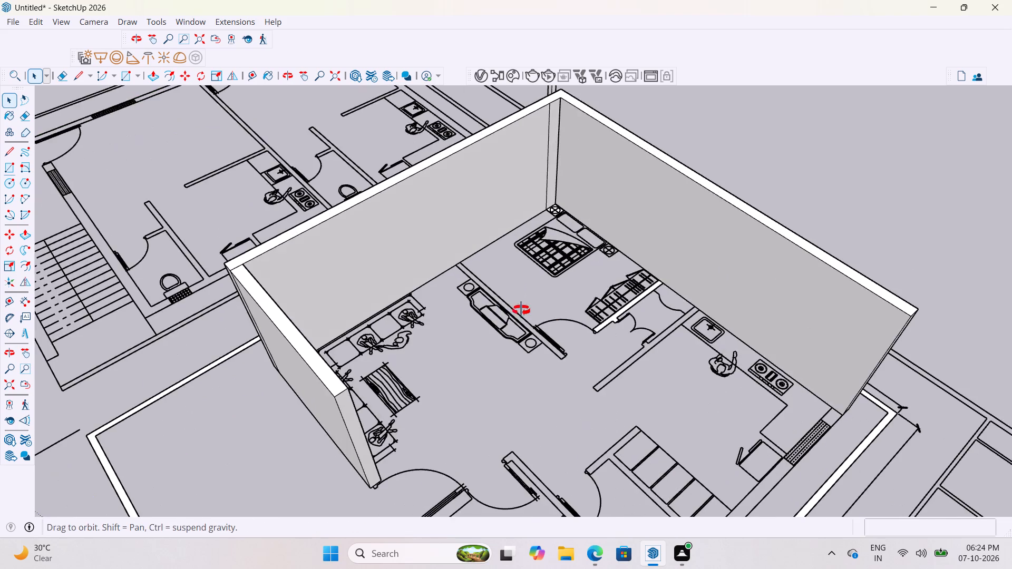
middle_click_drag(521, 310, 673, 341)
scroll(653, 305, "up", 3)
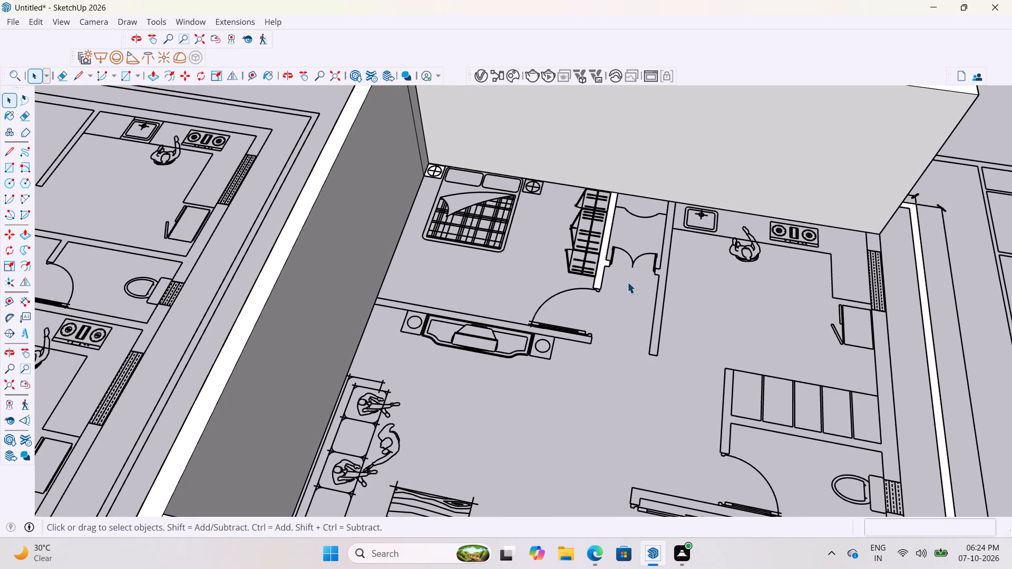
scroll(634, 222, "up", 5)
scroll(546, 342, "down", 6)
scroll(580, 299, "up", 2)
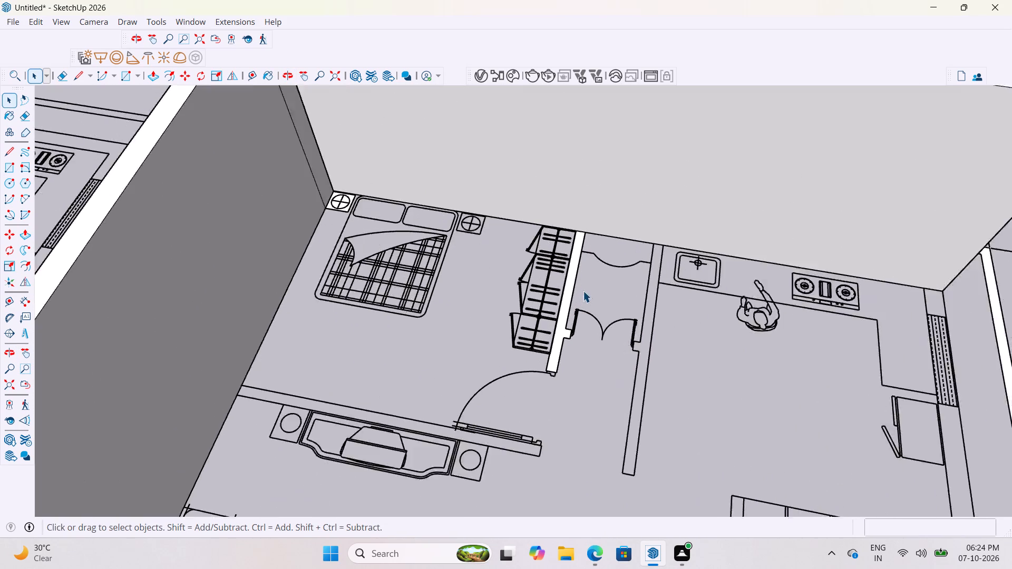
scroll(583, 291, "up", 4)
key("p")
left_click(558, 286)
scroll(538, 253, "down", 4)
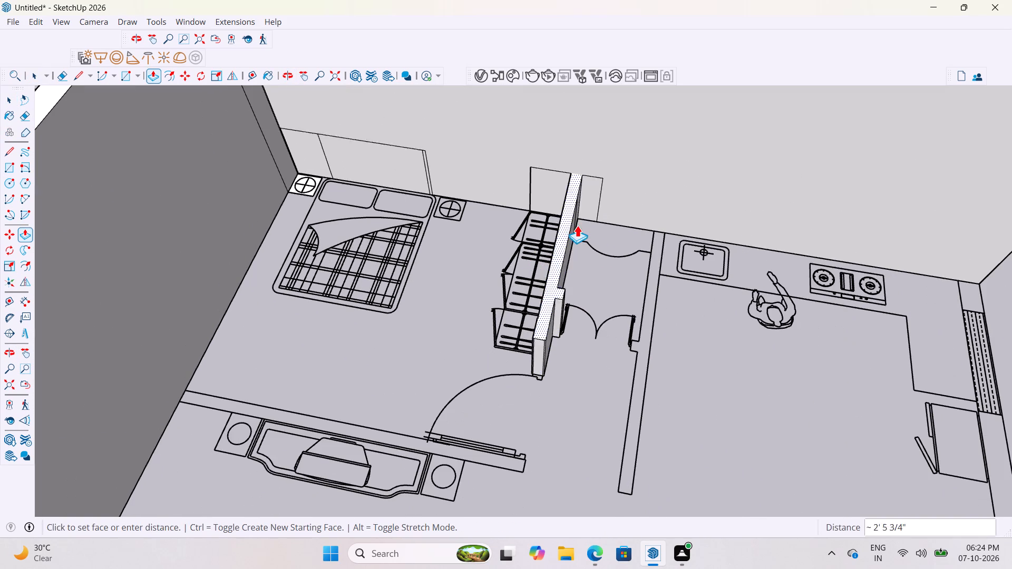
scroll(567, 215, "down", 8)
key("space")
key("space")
Delete the loose face of the partition wall beside the bedroom wardrobe.
scroll(600, 211, "up", 2)
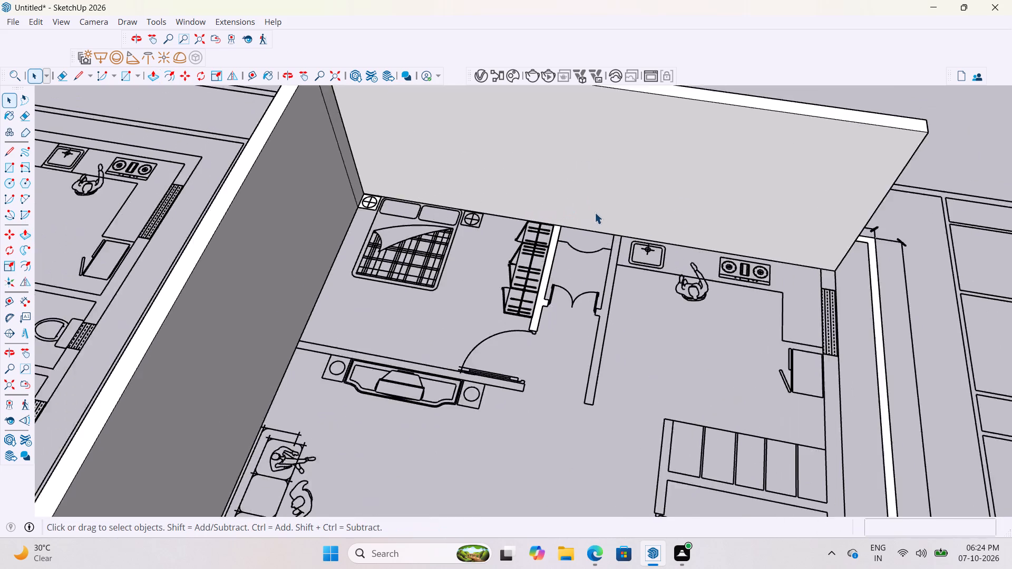
scroll(595, 212, "up", 7)
left_click(553, 236)
key("Delete")
Examine the partition walls beside the wardrobe and the back wall's far end at the kitchen corner.
scroll(553, 236, "up", 1)
scroll(553, 236, "down", 2)
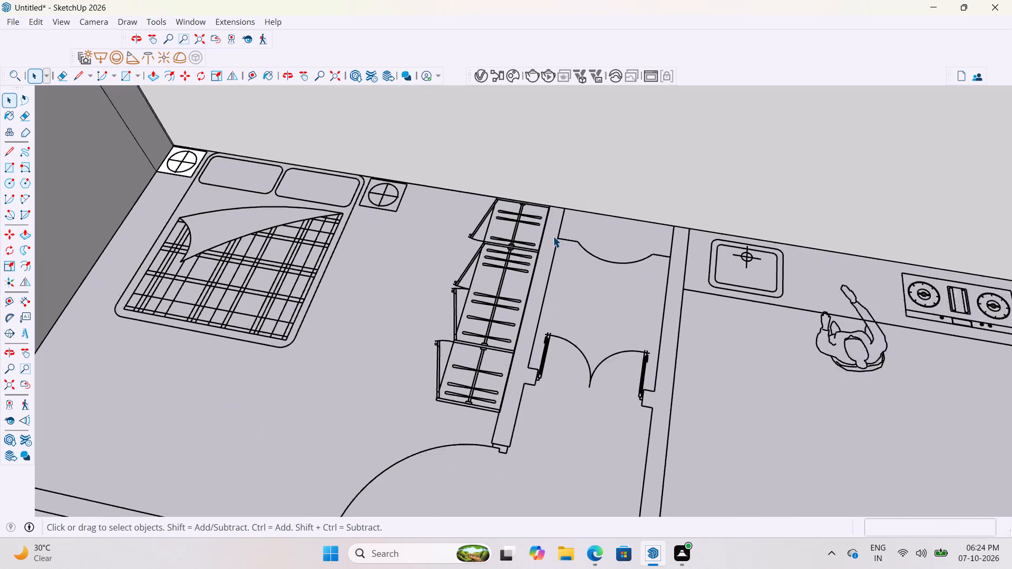
scroll(553, 236, "down", 2)
scroll(553, 229, "up", 15)
middle_click_drag(483, 248, 572, 272)
scroll(445, 289, "down", 4)
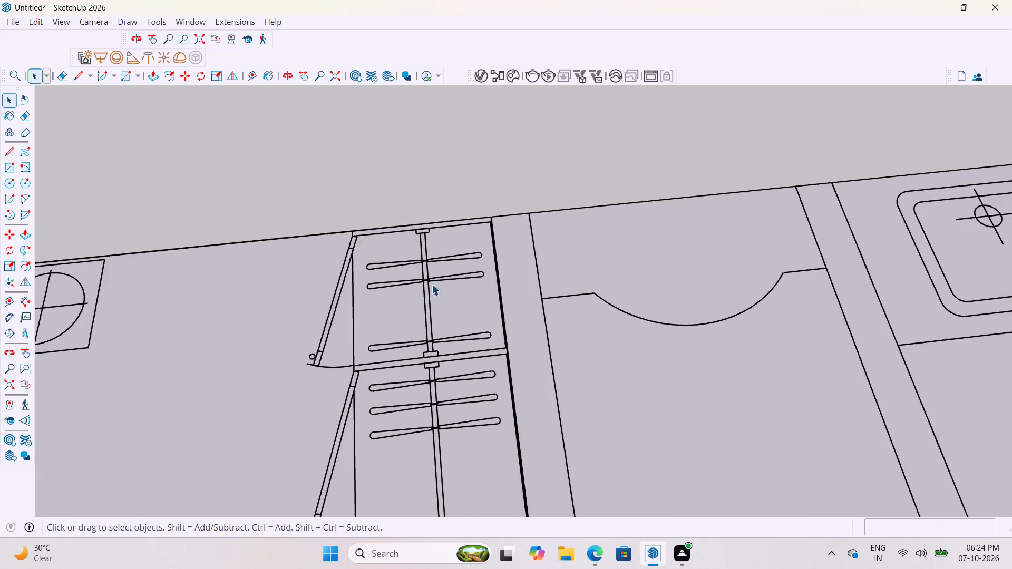
scroll(432, 284, "down", 17)
scroll(445, 295, "up", 8)
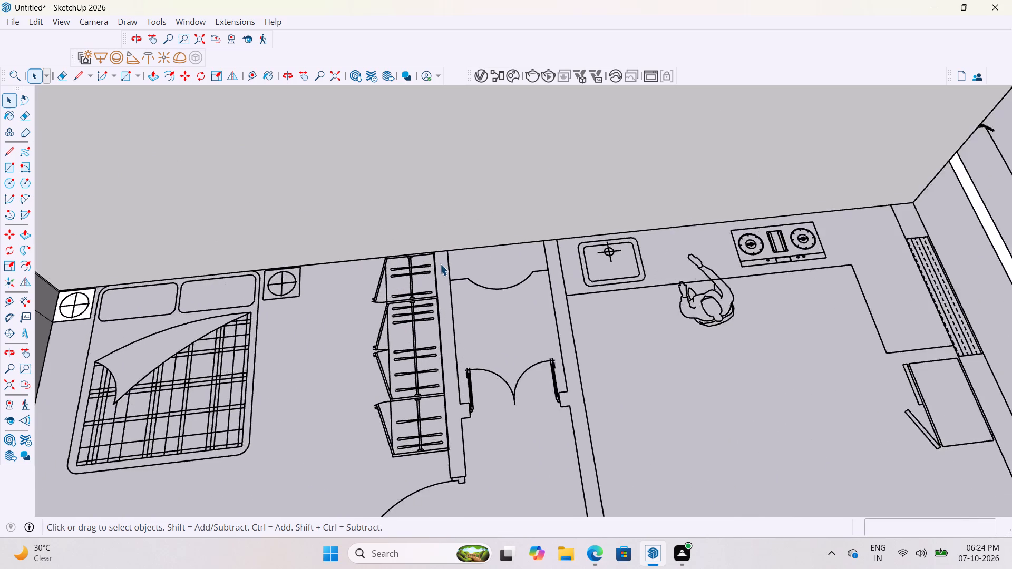
scroll(440, 264, "up", 4)
scroll(342, 329, "down", 20)
scroll(342, 329, "down", 1)
scroll(559, 308, "up", 4)
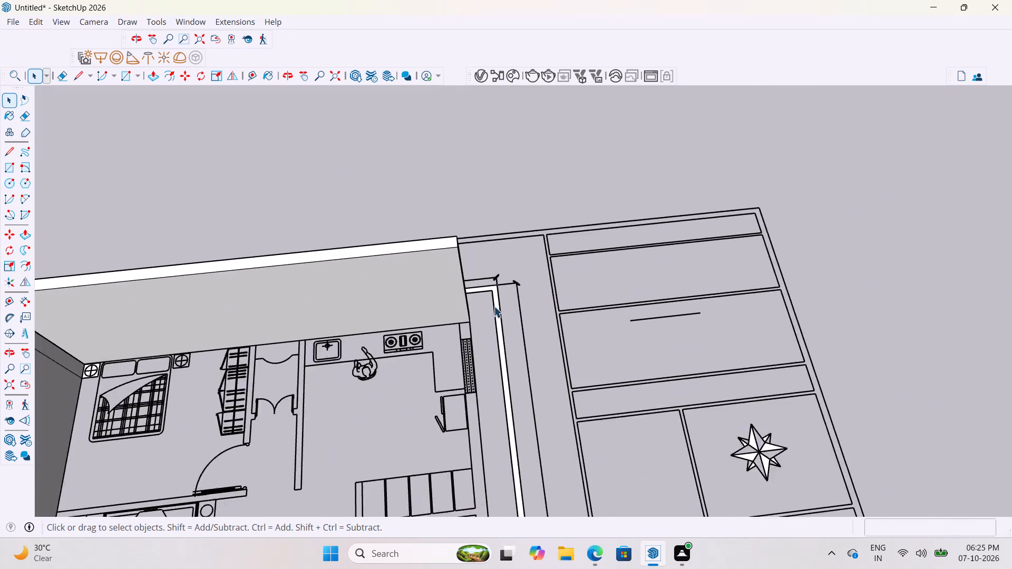
Open the back wall for editing and push its kitchen-corner end face back about 12' to the near side of the kitchen partition wall.
scroll(494, 306, "up", 3)
scroll(436, 301, "up", 1)
scroll(678, 256, "down", 3)
scroll(761, 247, "down", 5)
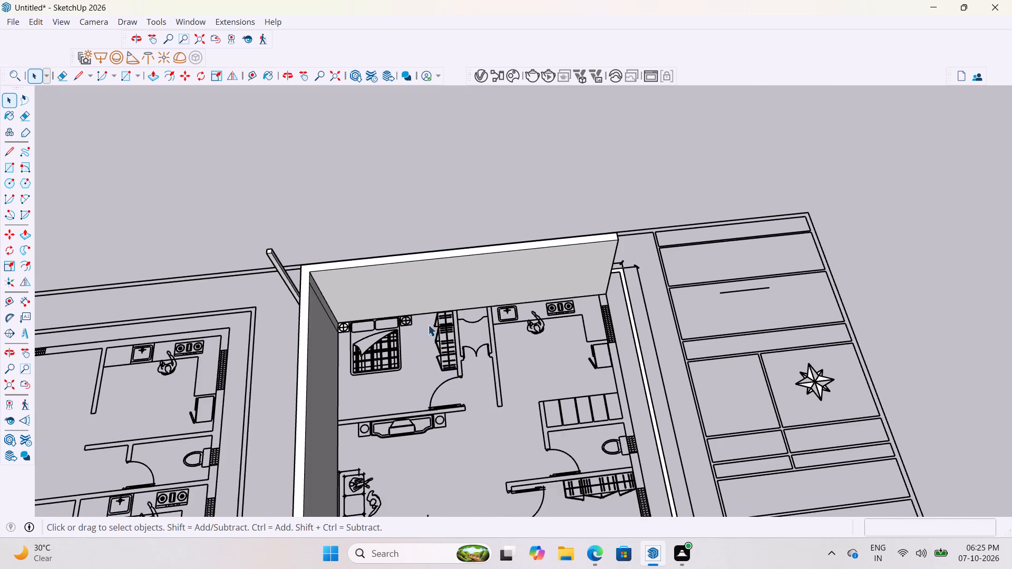
scroll(475, 301, "up", 7)
middle_click_drag(657, 279, 427, 156)
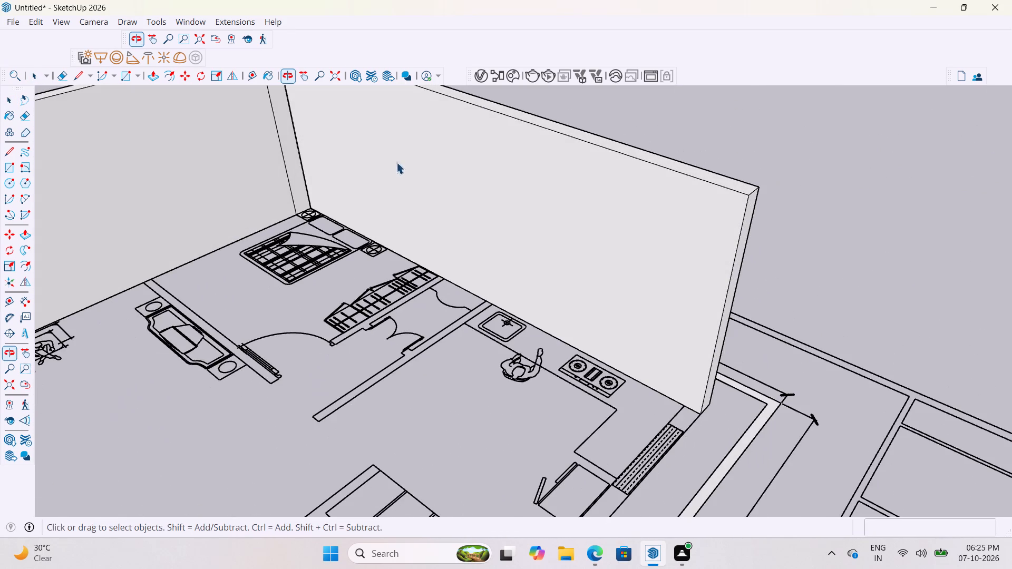
scroll(748, 367, "up", 6)
key("p")
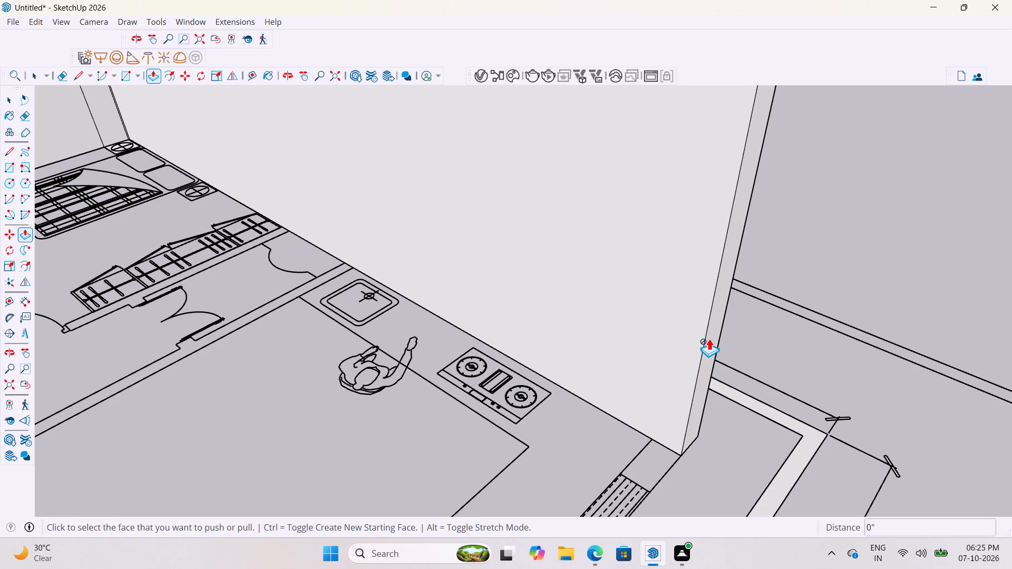
key("space")
double_click(709, 340)
key("p")
left_click(712, 333)
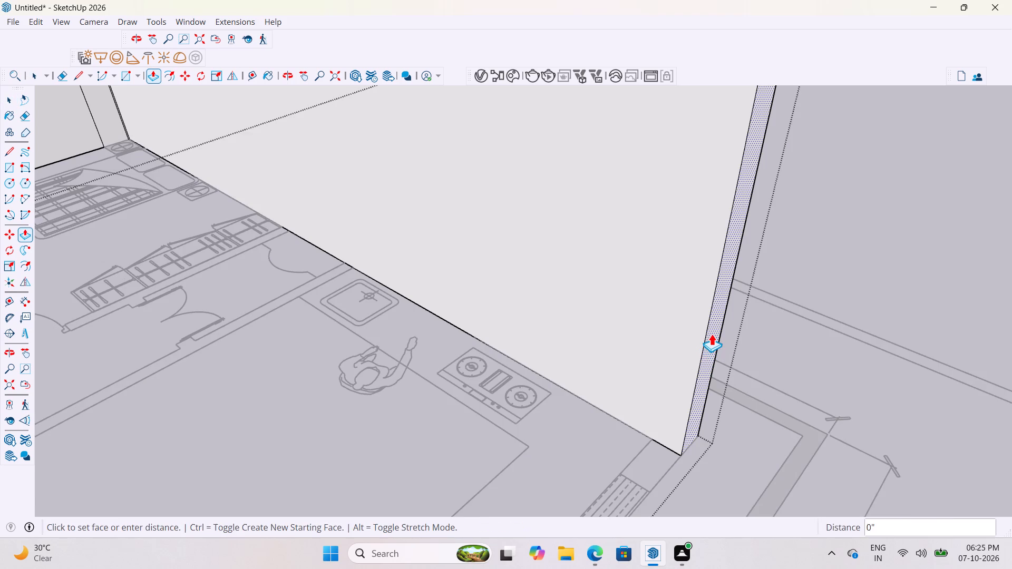
scroll(610, 274, "down", 9)
scroll(460, 233, "up", 15)
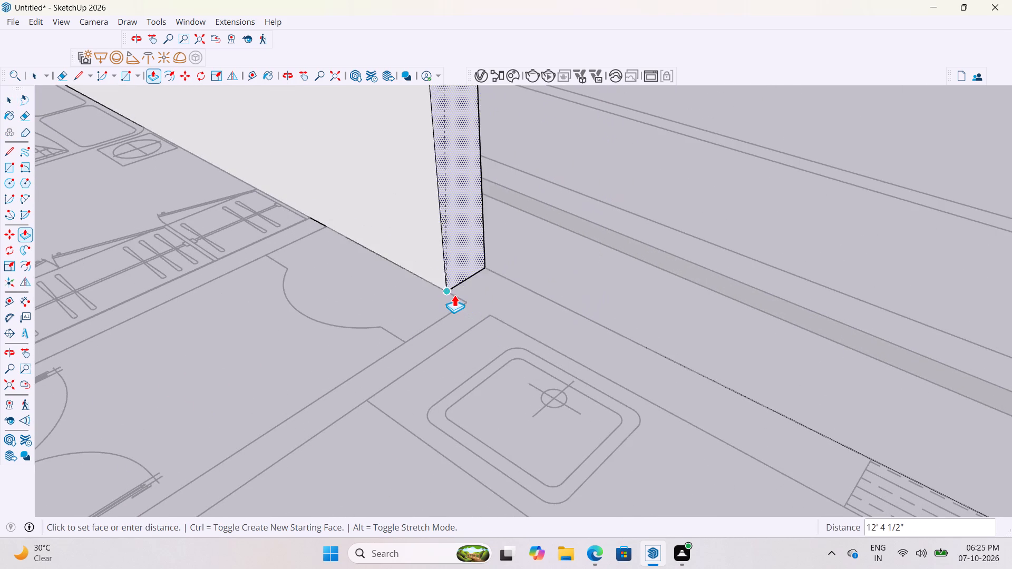
left_click(450, 309)
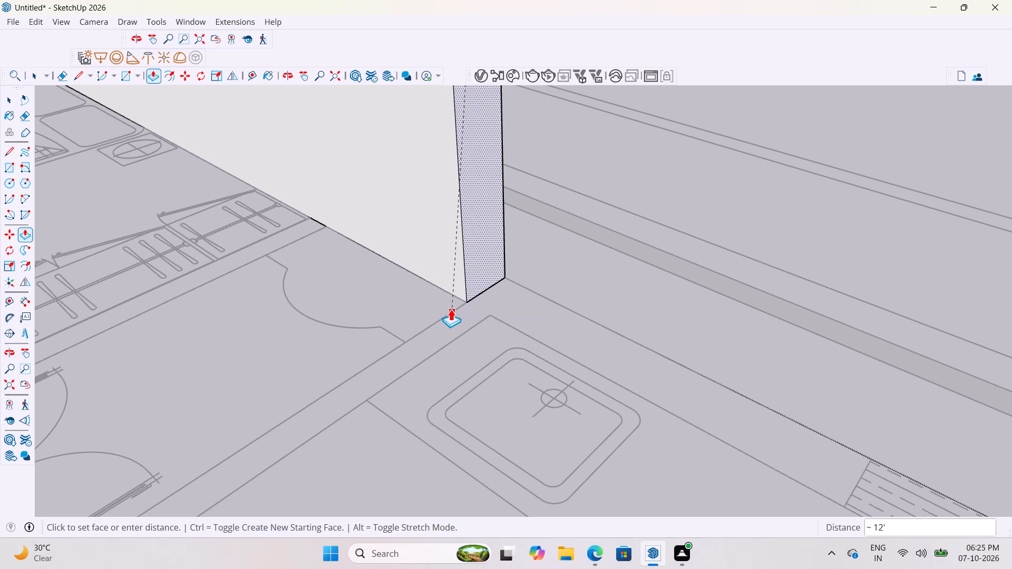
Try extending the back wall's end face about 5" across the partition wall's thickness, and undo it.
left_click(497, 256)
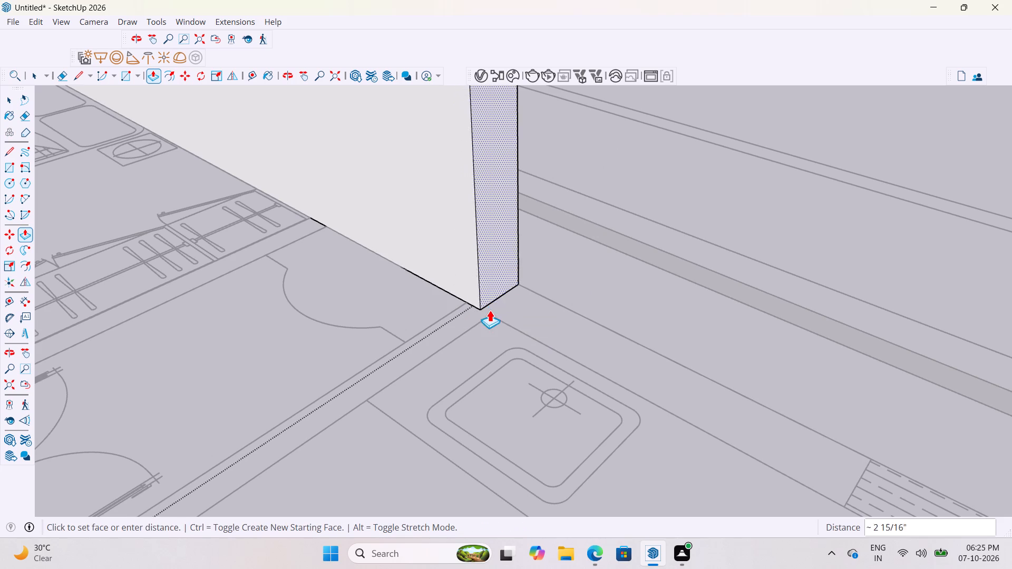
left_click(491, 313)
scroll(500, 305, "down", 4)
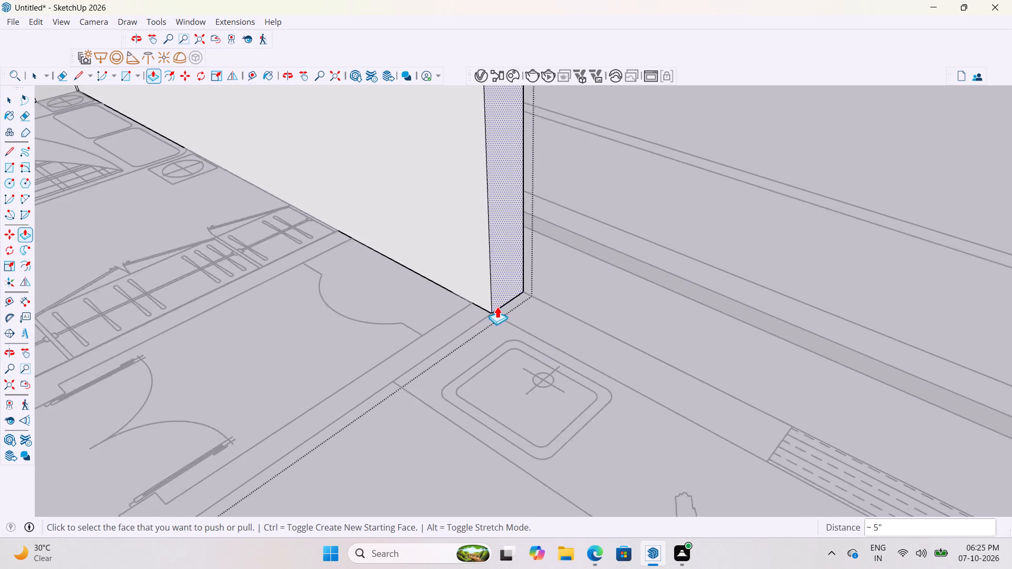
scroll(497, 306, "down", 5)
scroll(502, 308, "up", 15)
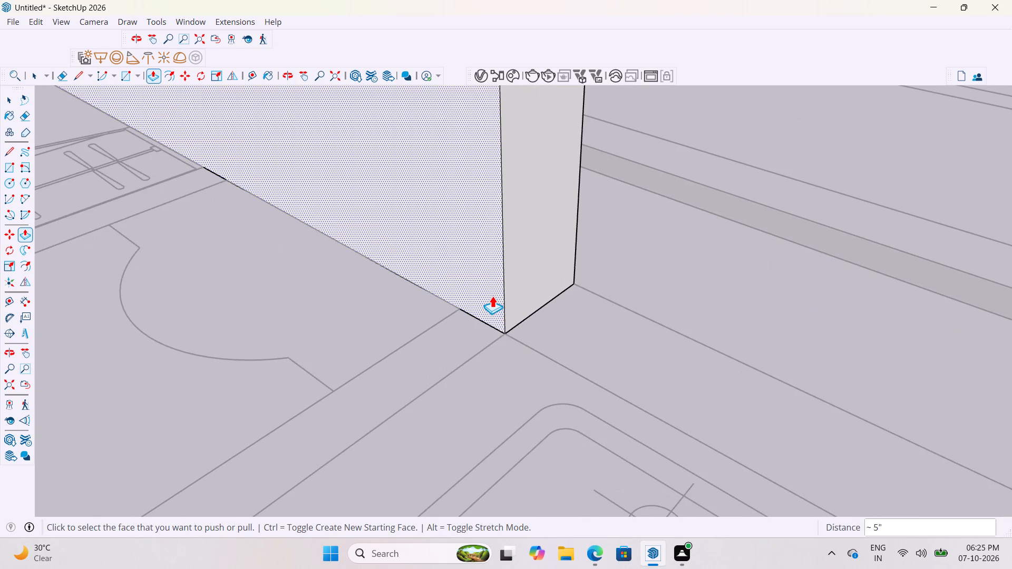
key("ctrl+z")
Extrude the back wall's end face about 5" across the partition wall's thickness as a separate new-face segment.
left_click(471, 264)
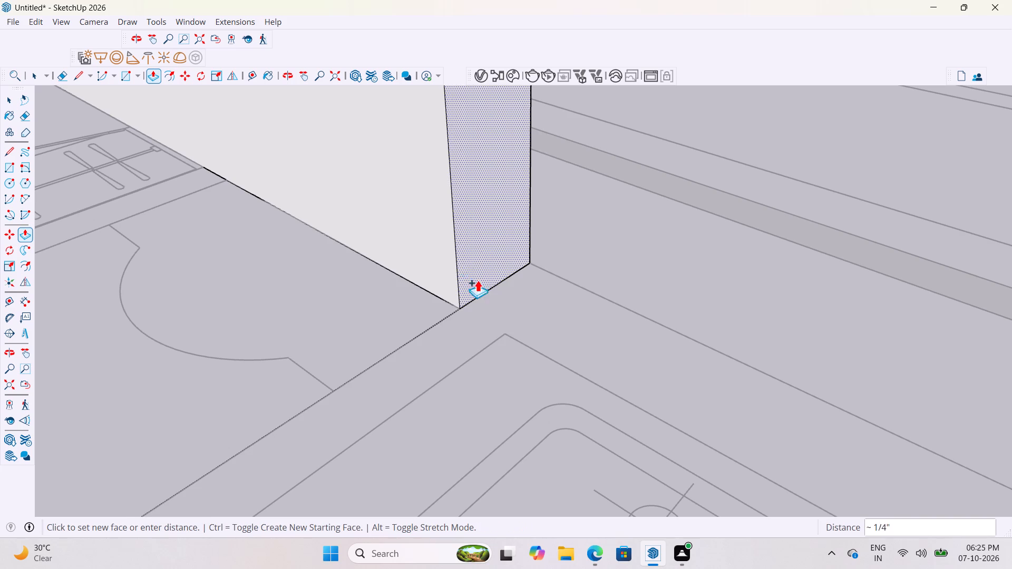
left_click(503, 337)
scroll(510, 284, "down", 3)
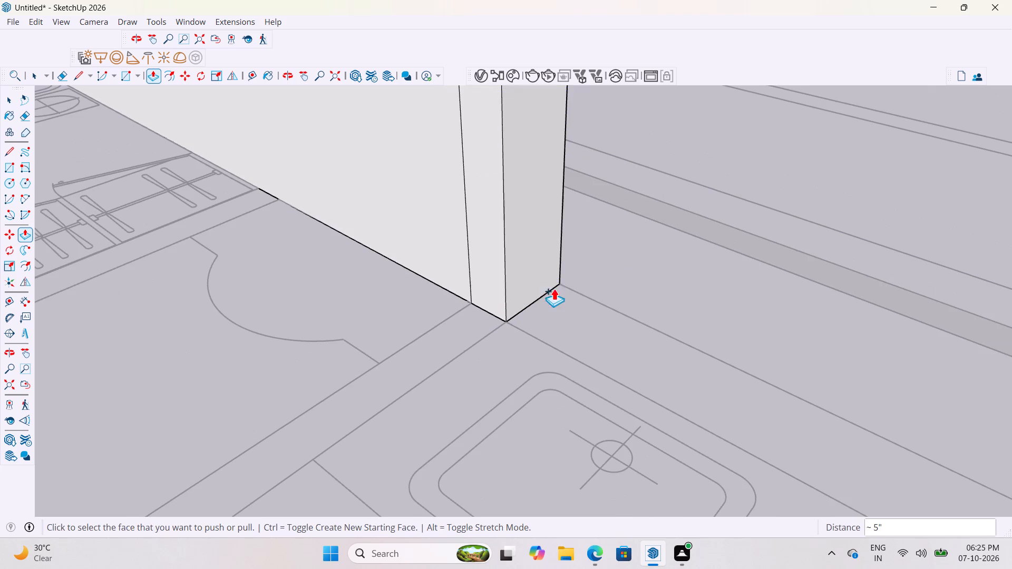
Extrude the back wall's end face to the outer kitchen corner as two new-face segments, about 10' 10" and about 9" long.
left_click(535, 273)
scroll(529, 266, "down", 17)
scroll(493, 262, "down", 6)
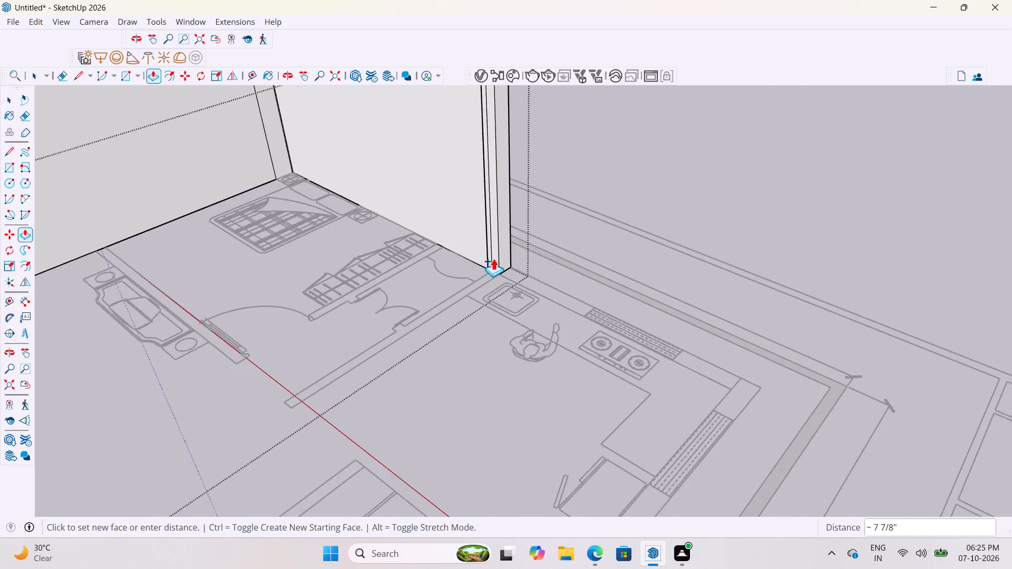
scroll(493, 258, "down", 5)
scroll(634, 338, "up", 2)
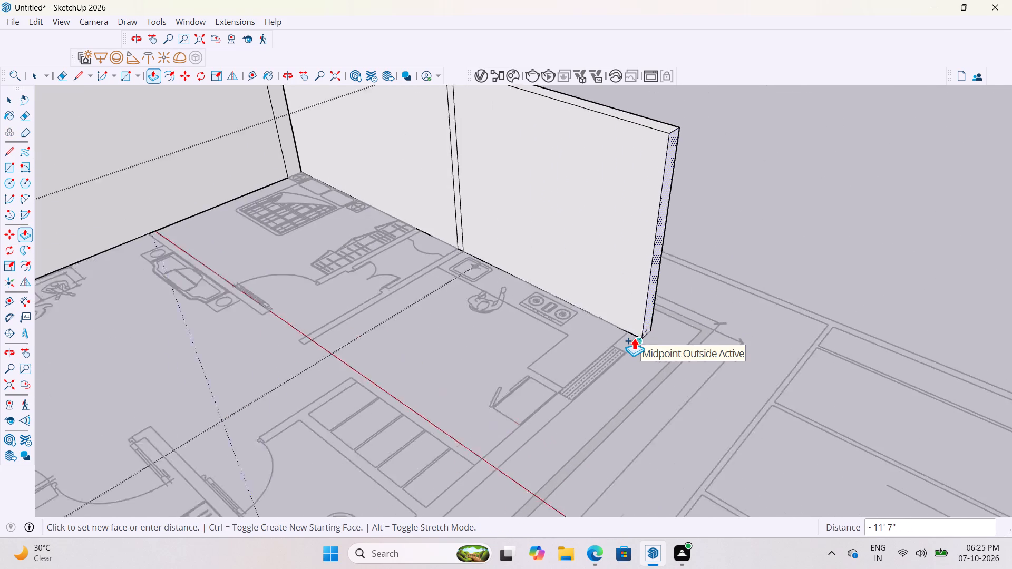
scroll(634, 338, "up", 10)
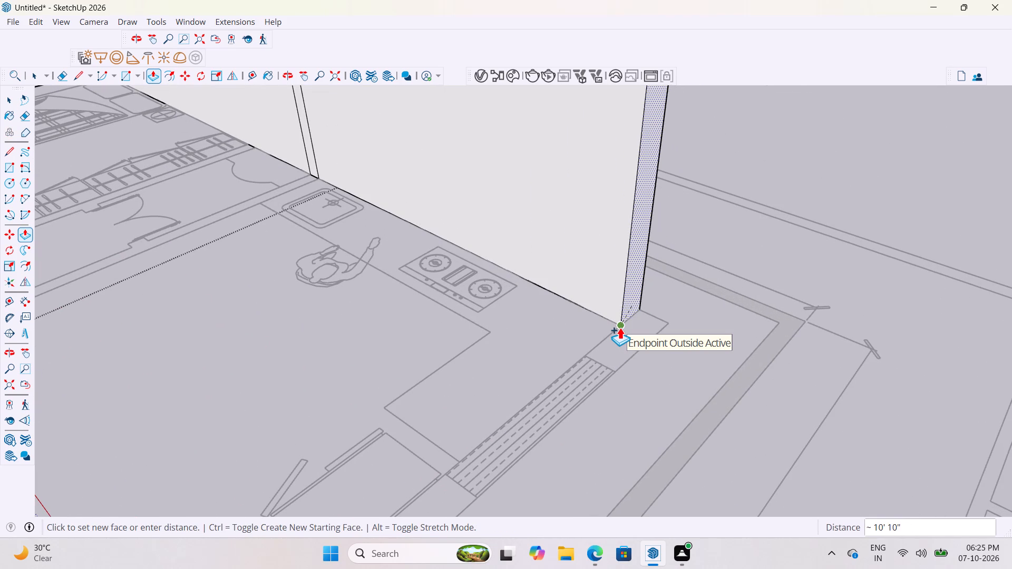
left_click(620, 327)
left_click(631, 297)
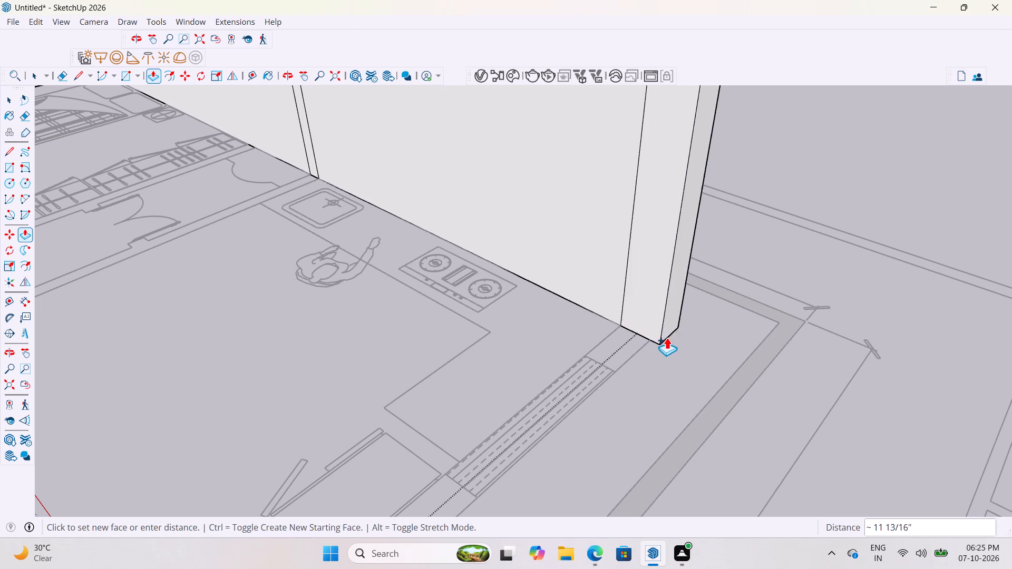
left_click(649, 340)
Extrude the narrow partition-width strip of the back wall about 5' along the partition line to the start of the double-door jamb.
scroll(558, 361, "down", 3)
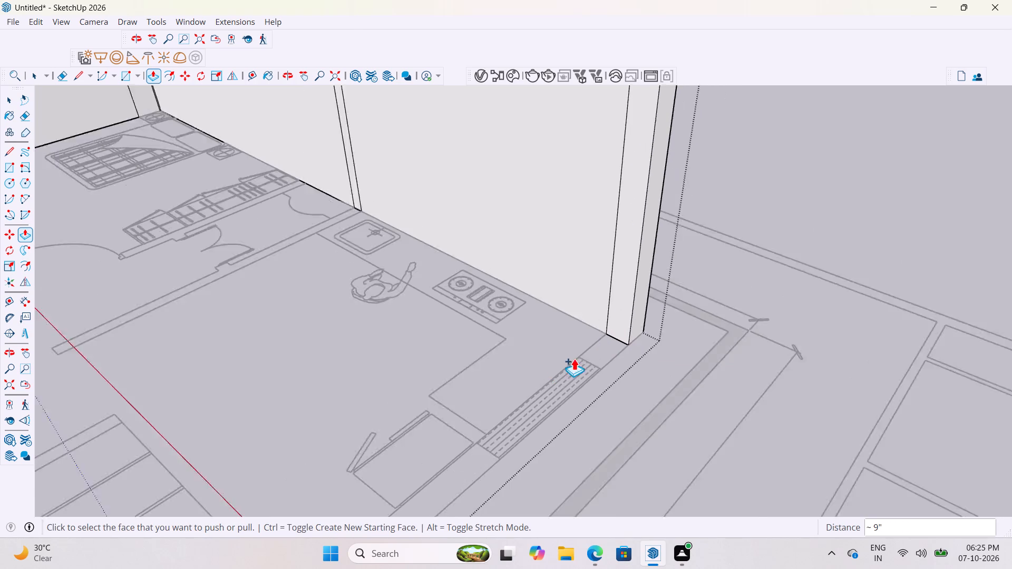
scroll(574, 358, "down", 12)
scroll(484, 231, "up", 11)
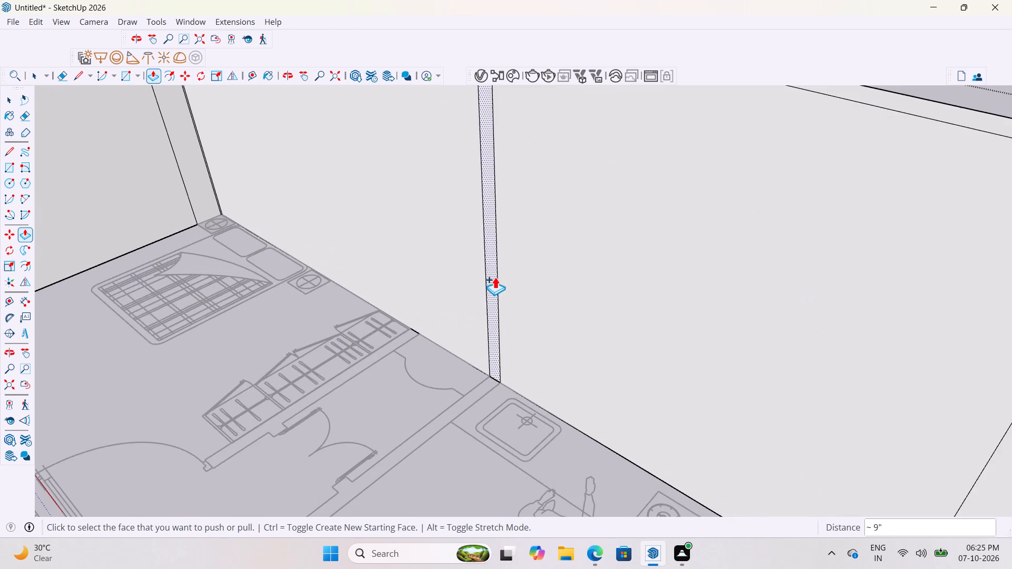
scroll(495, 277, "down", 4)
scroll(490, 297, "up", 7)
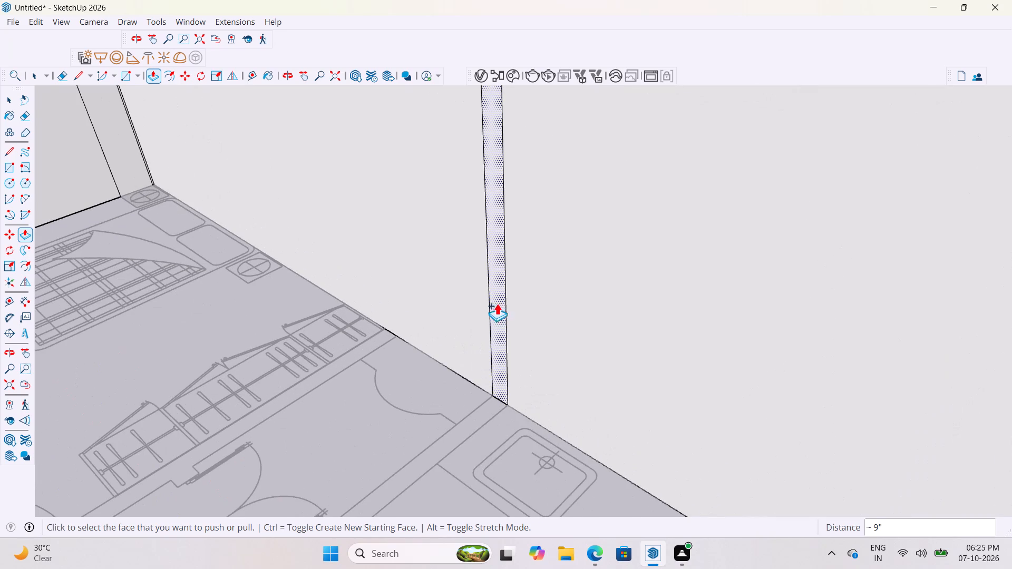
left_click(502, 309)
scroll(472, 362, "down", 15)
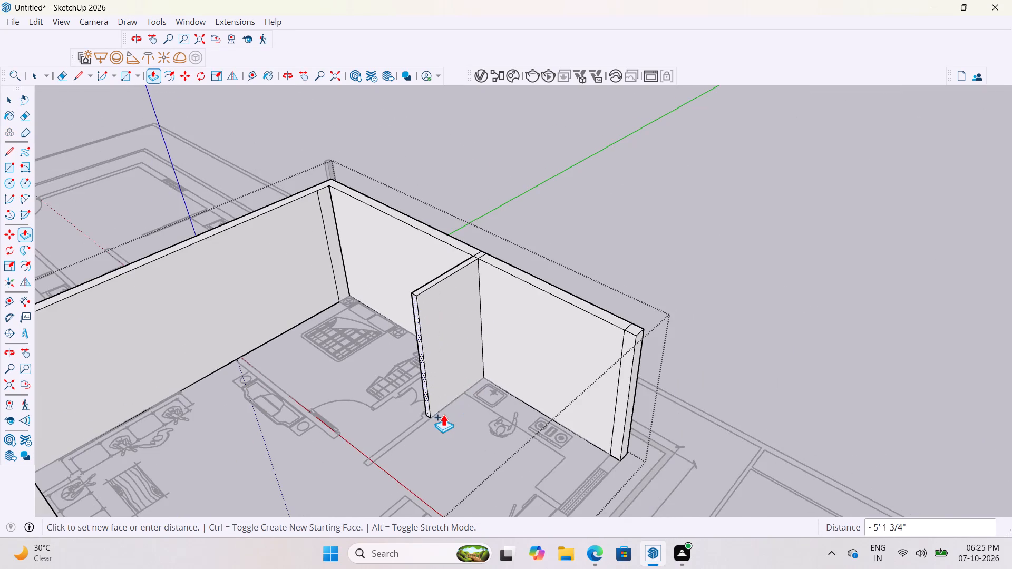
scroll(443, 414, "up", 9)
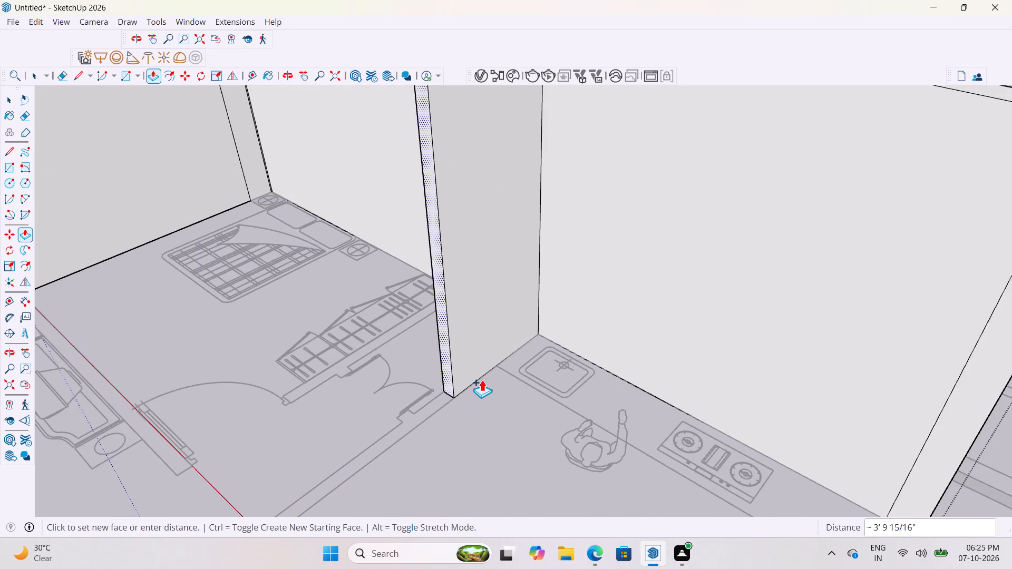
scroll(435, 391, "up", 6)
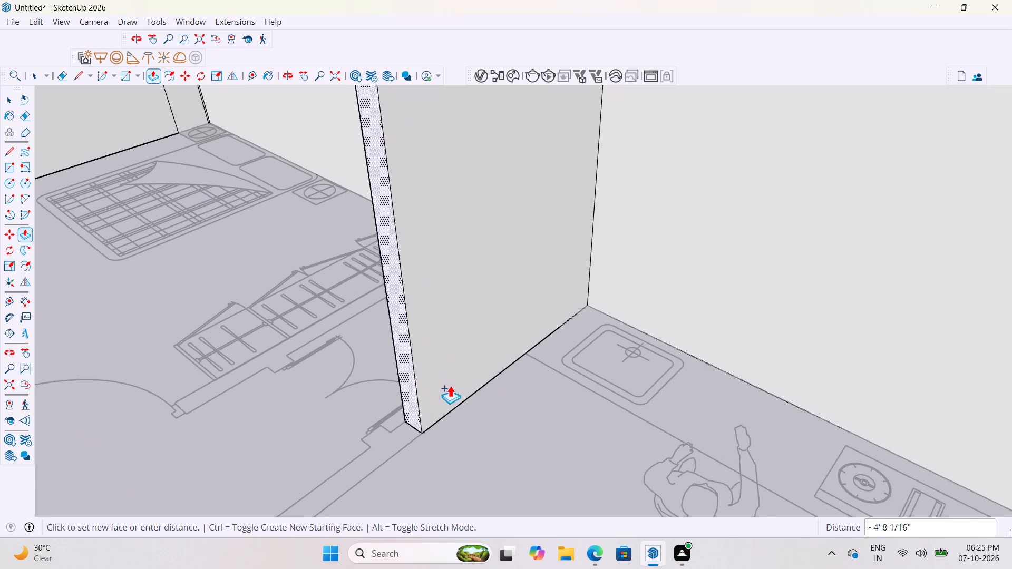
scroll(424, 428, "up", 4)
middle_click_drag(595, 348, 715, 329)
scroll(608, 344, "up", 1)
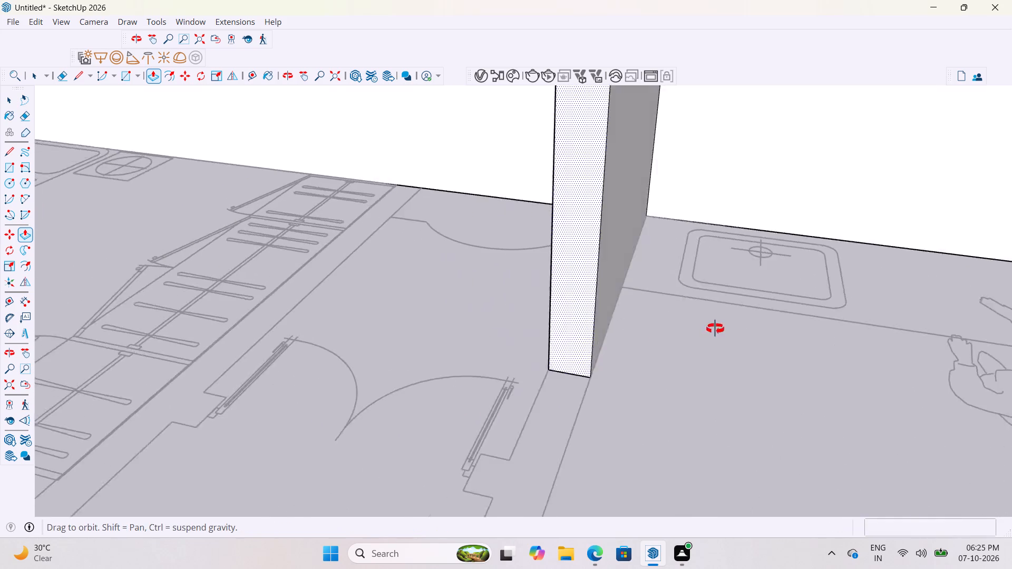
middle_click_drag(715, 329, 756, 328)
scroll(607, 296, "down", 4)
scroll(612, 238, "down", 5)
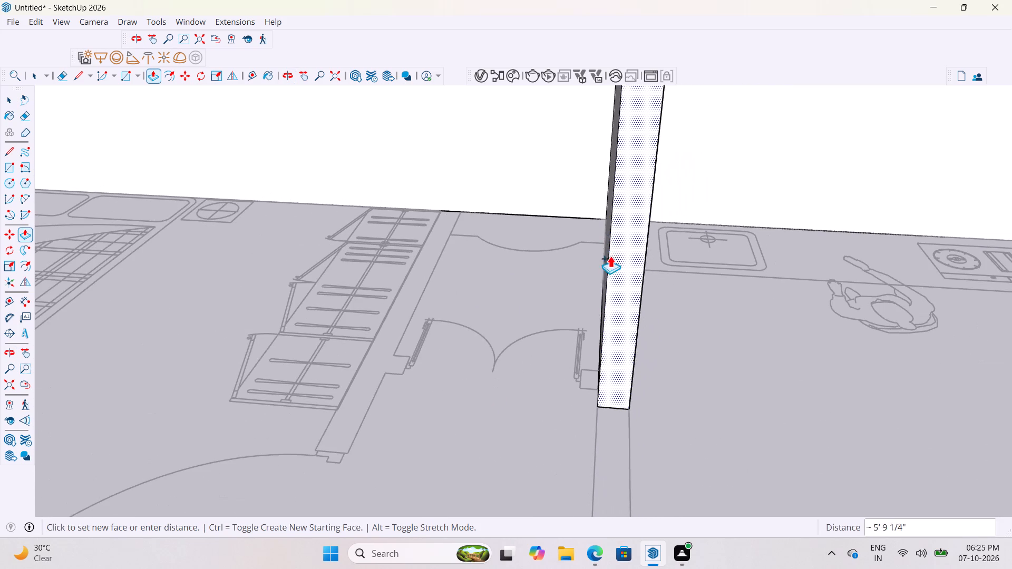
left_click(586, 366)
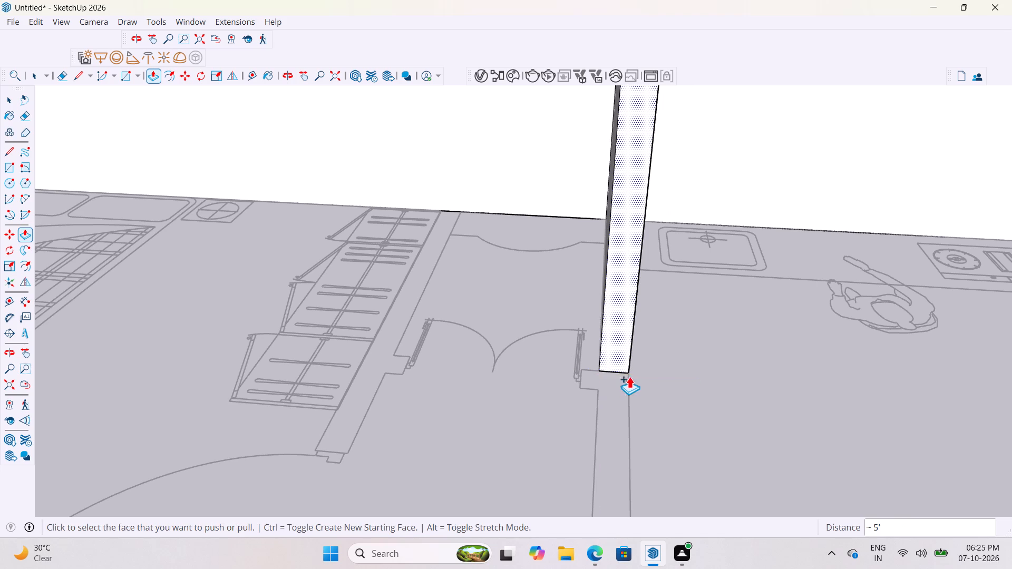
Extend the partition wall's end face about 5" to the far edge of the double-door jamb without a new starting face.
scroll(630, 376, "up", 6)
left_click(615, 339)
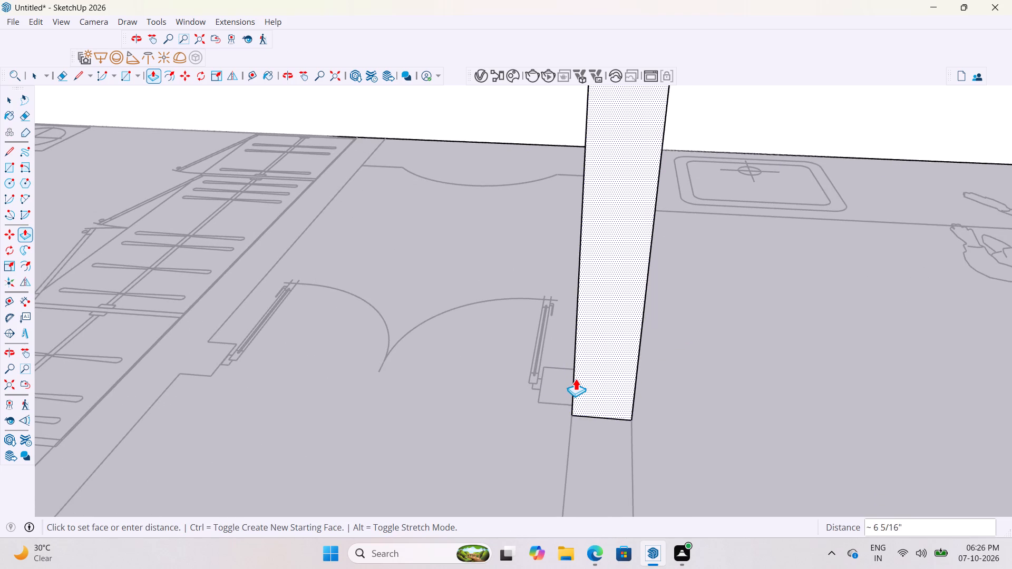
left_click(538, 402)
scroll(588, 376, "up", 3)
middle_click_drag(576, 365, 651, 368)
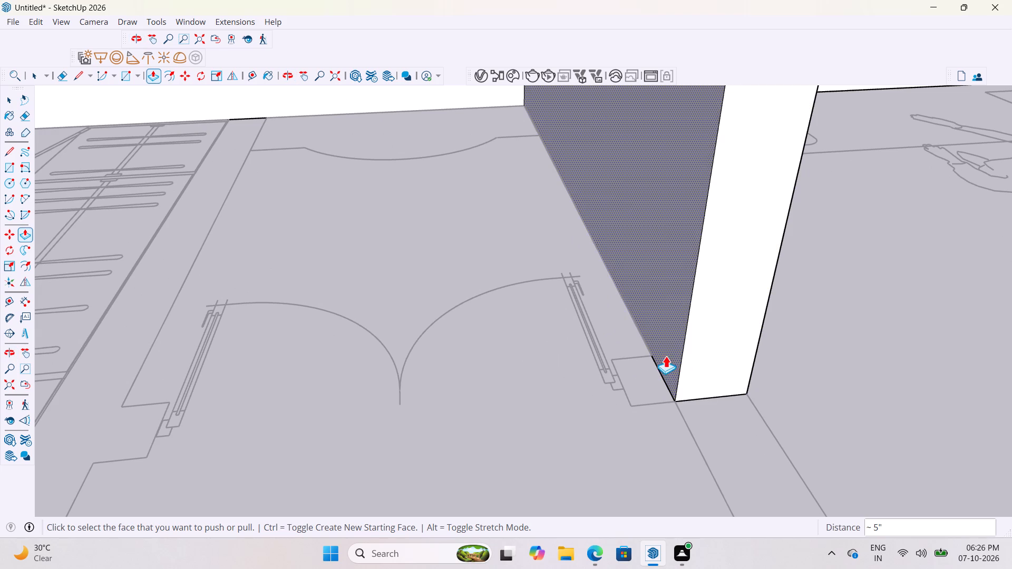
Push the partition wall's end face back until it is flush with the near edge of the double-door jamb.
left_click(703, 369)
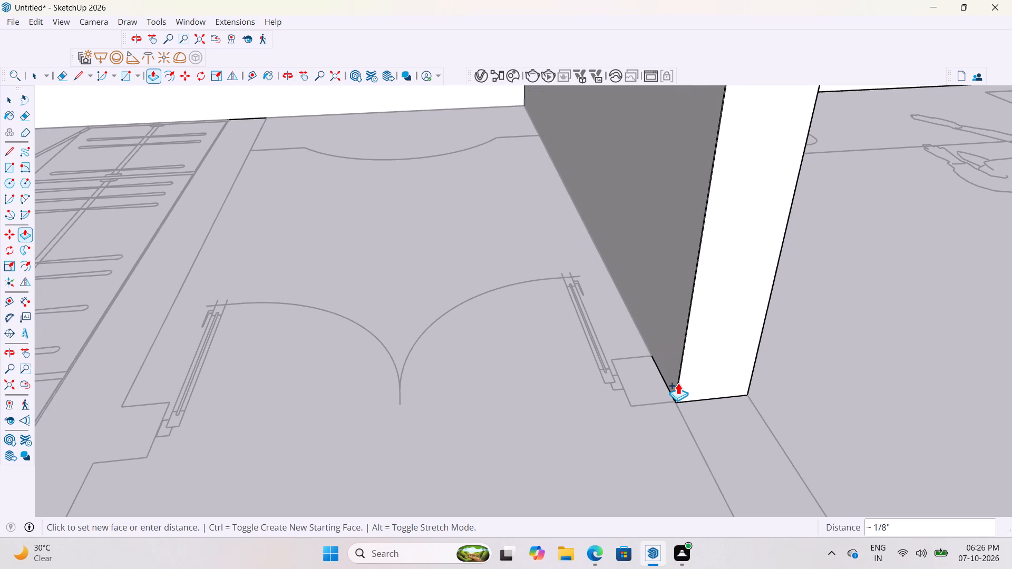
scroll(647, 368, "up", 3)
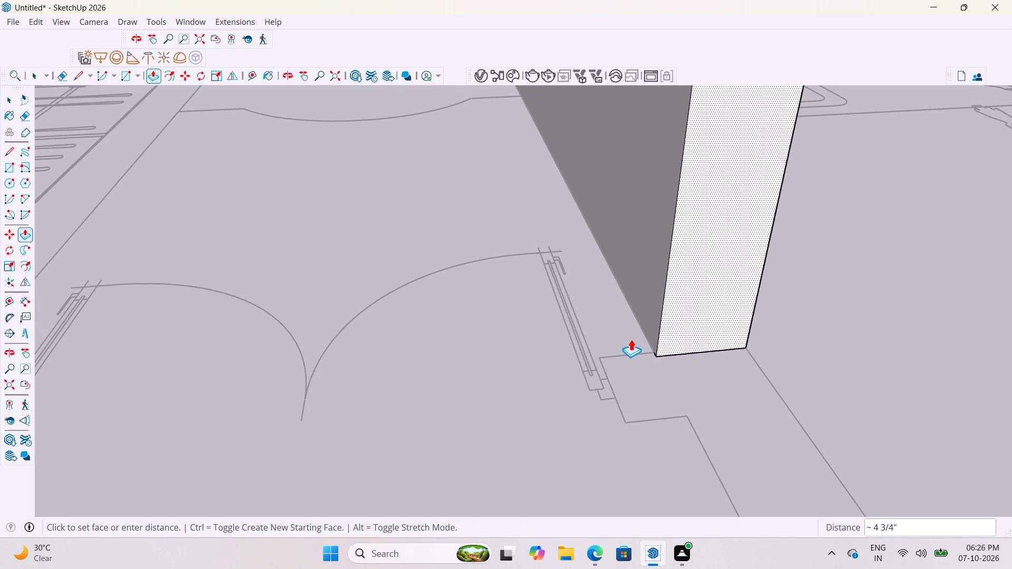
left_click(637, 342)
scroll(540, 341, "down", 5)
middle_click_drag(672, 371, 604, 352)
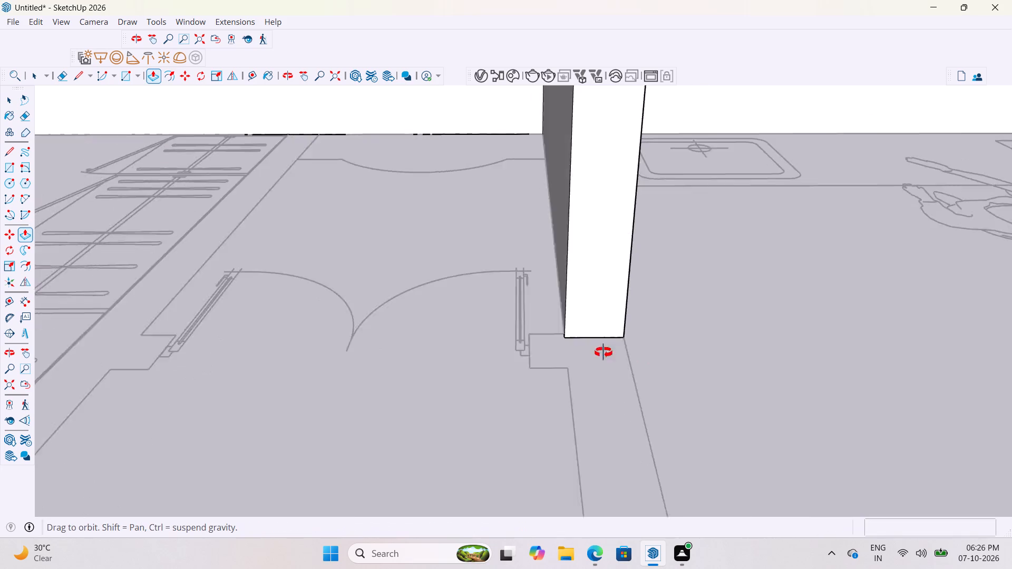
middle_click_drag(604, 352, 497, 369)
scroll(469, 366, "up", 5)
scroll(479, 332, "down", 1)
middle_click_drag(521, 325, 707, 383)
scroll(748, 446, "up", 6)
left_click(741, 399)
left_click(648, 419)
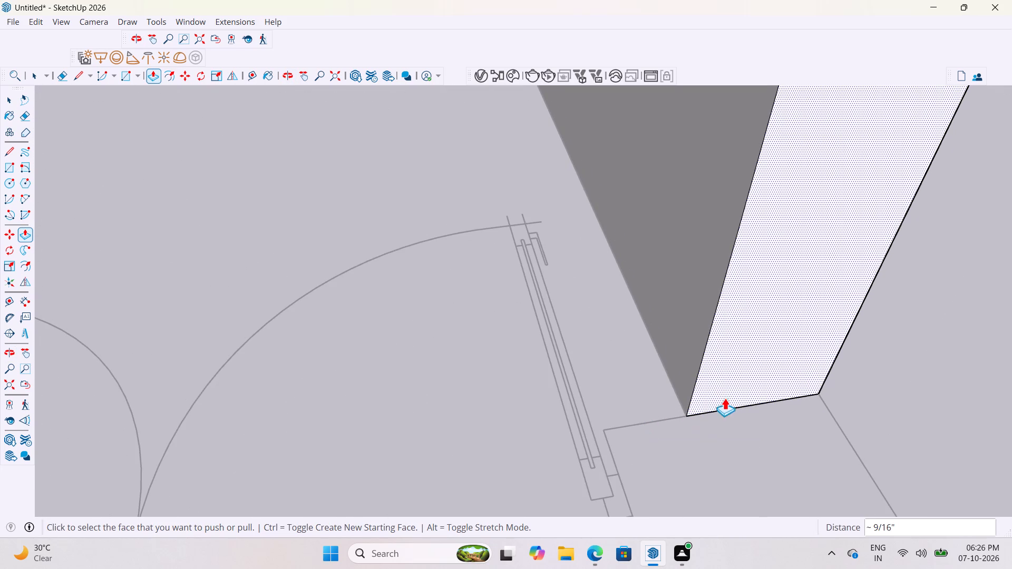
Extrude the partition wall's end face about 5 1/2" to the jamb's far edge as a separate new-face segment.
left_click(728, 376)
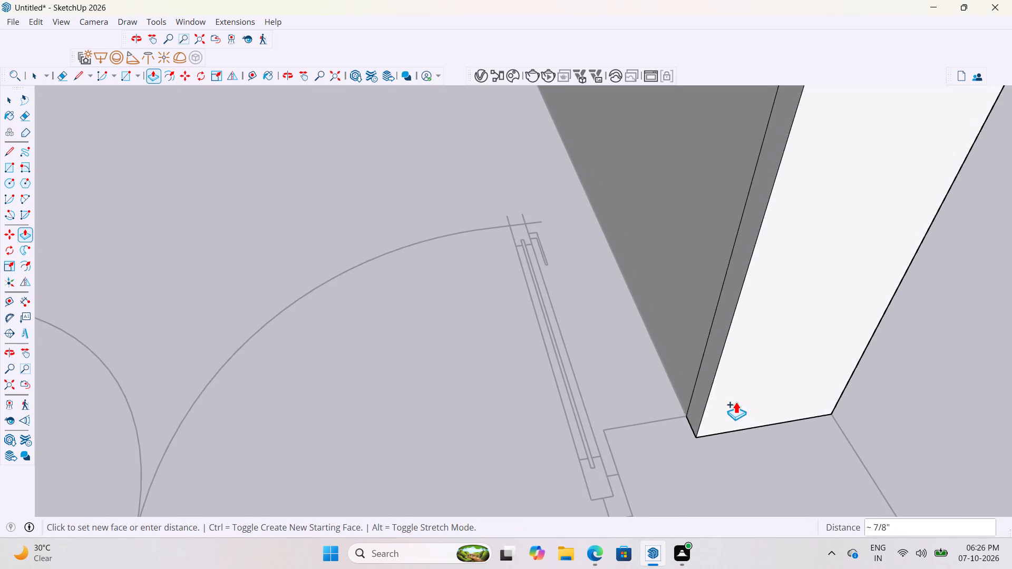
scroll(700, 337, "down", 9)
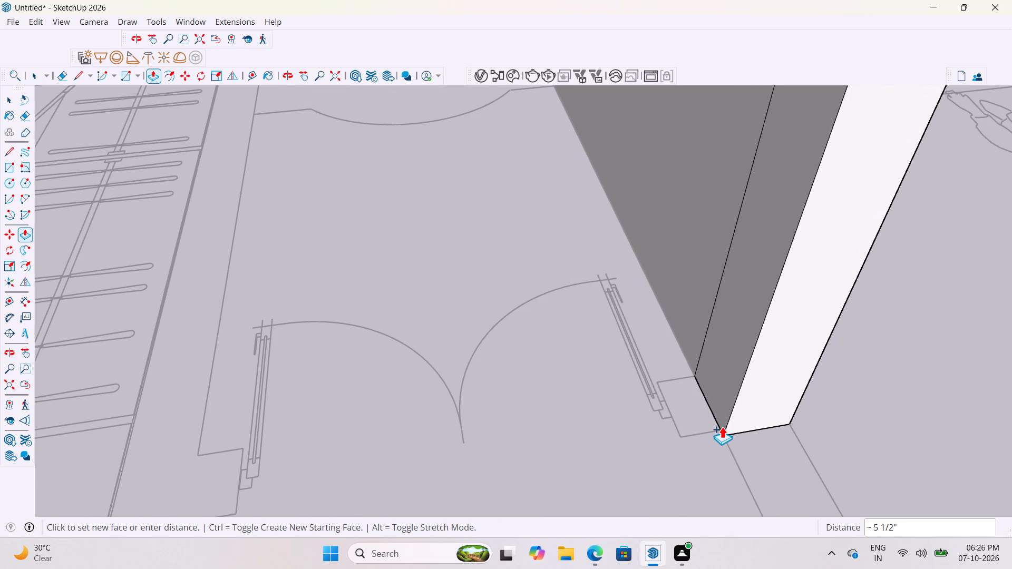
left_click(722, 426)
Extrude the new segment's door-side face about 4 3/8" toward the double-door opening to form the jamb projection.
left_click(739, 362)
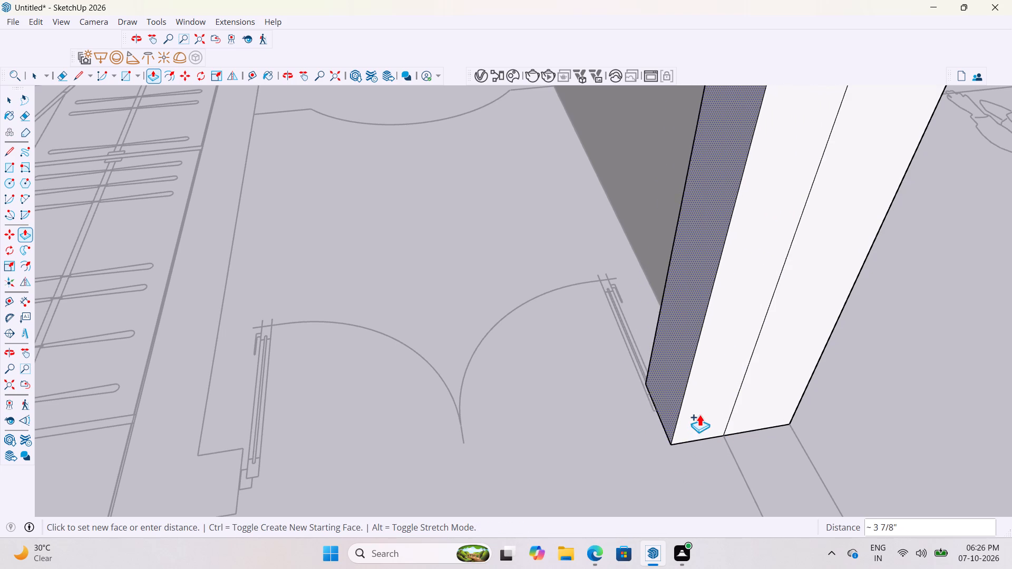
scroll(700, 407, "down", 5)
middle_click_drag(704, 433, 719, 364)
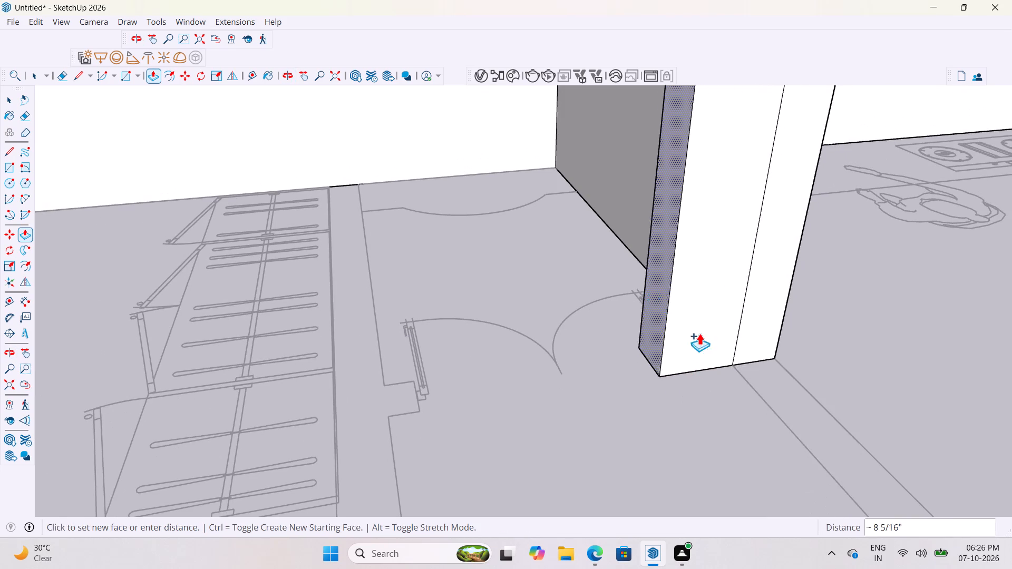
left_click_drag(709, 367, 705, 366)
scroll(706, 362, "up", 1)
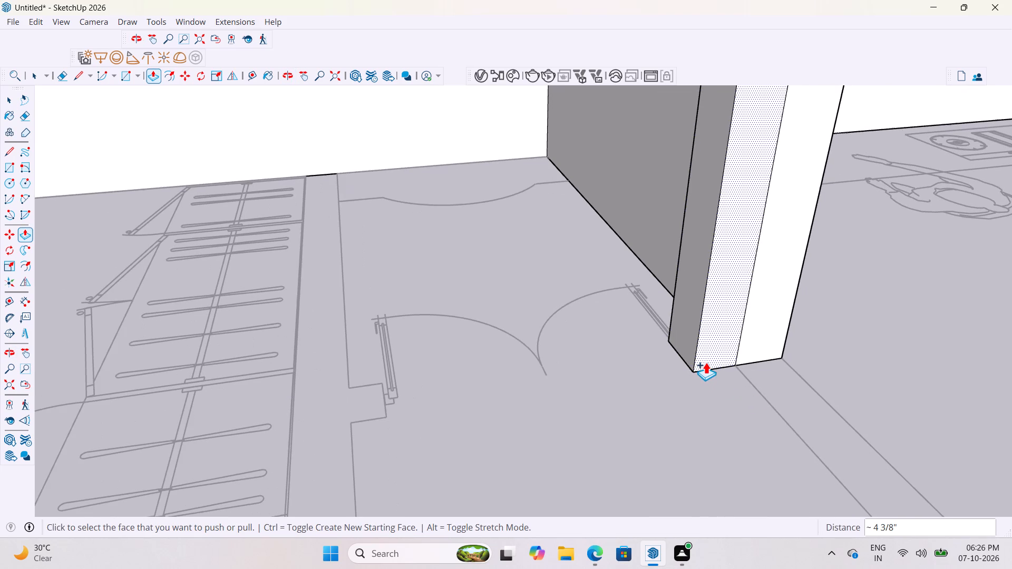
Undo the last jamb projection extrusion at the double door.
key("ctrl+z")
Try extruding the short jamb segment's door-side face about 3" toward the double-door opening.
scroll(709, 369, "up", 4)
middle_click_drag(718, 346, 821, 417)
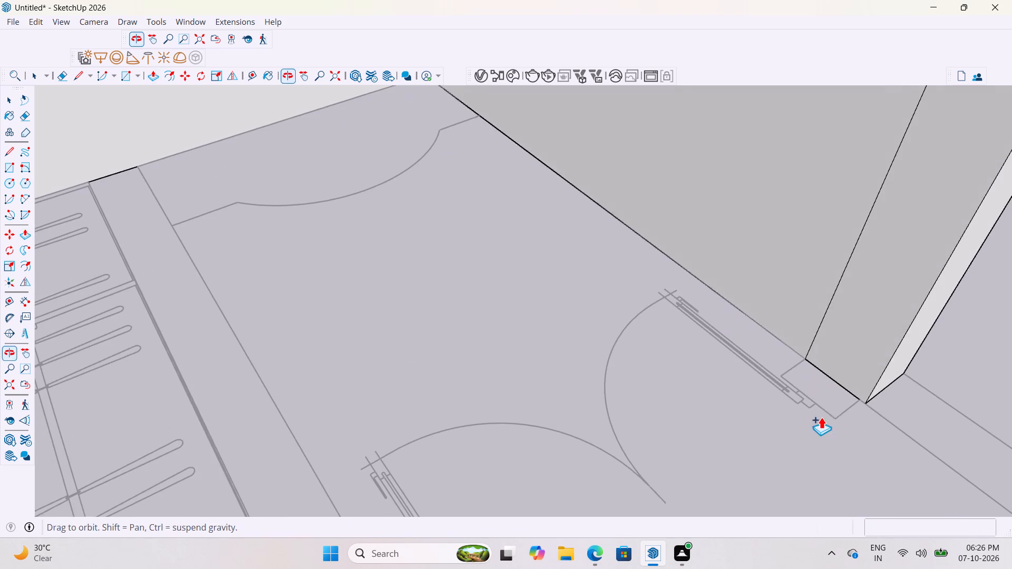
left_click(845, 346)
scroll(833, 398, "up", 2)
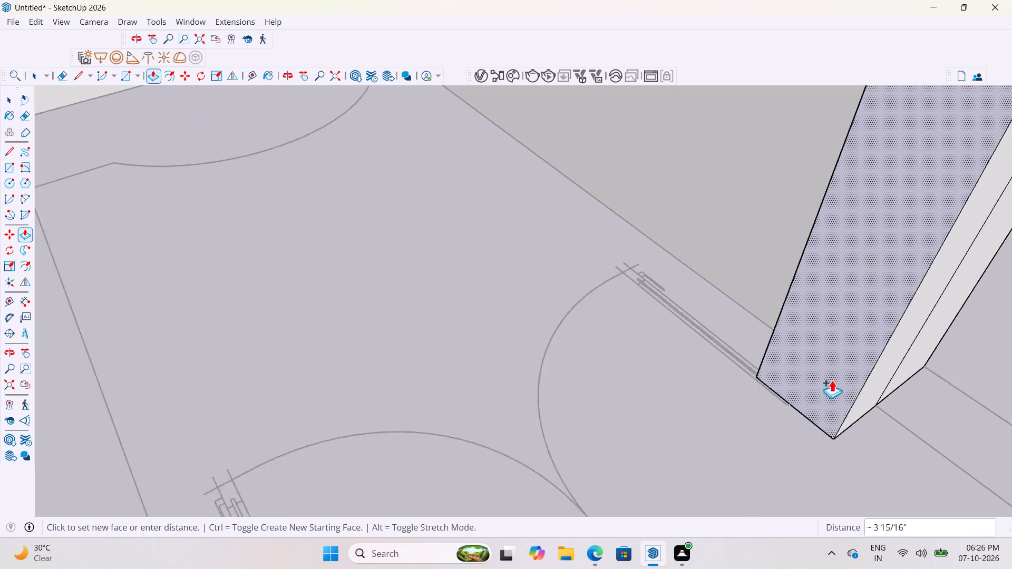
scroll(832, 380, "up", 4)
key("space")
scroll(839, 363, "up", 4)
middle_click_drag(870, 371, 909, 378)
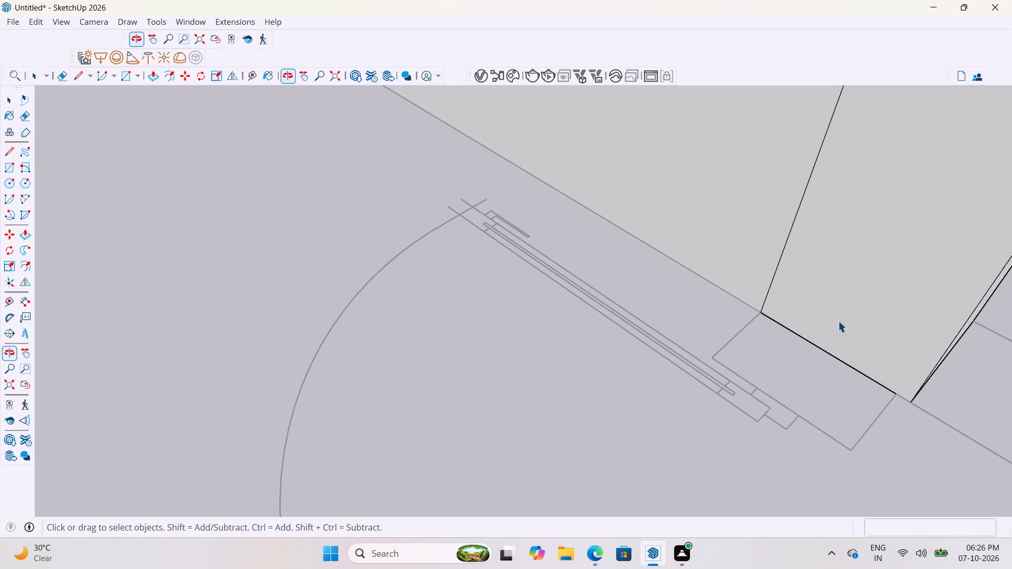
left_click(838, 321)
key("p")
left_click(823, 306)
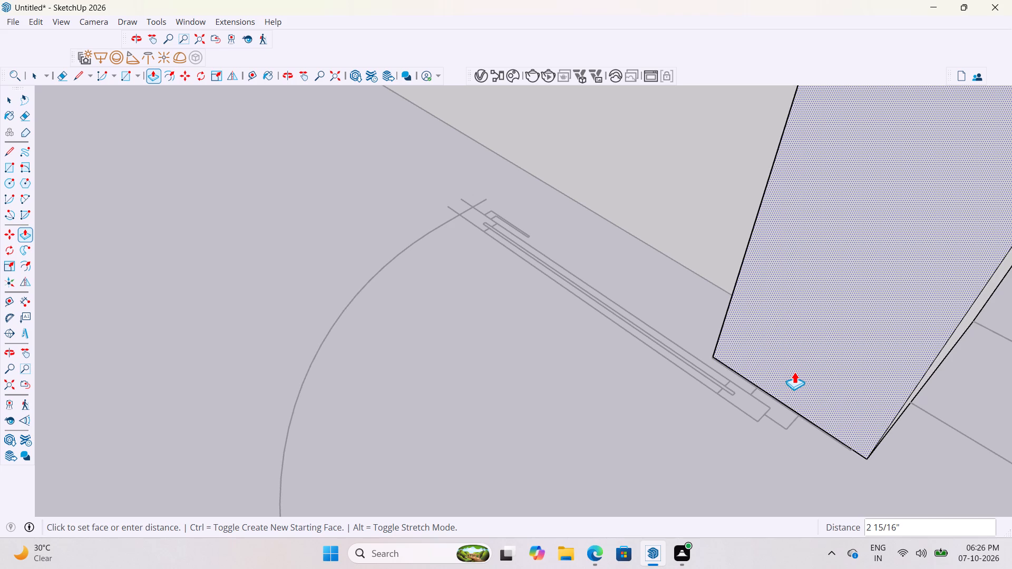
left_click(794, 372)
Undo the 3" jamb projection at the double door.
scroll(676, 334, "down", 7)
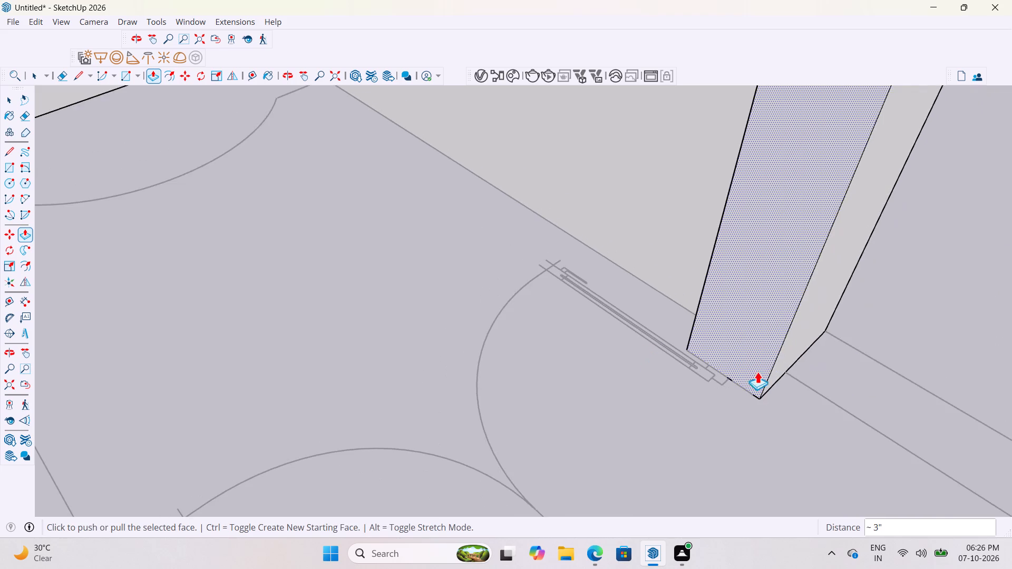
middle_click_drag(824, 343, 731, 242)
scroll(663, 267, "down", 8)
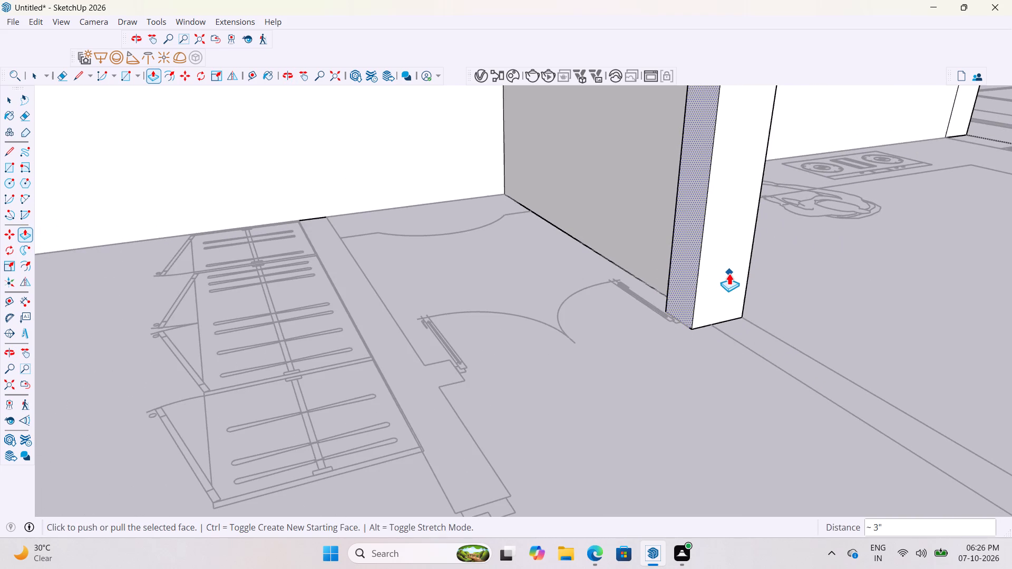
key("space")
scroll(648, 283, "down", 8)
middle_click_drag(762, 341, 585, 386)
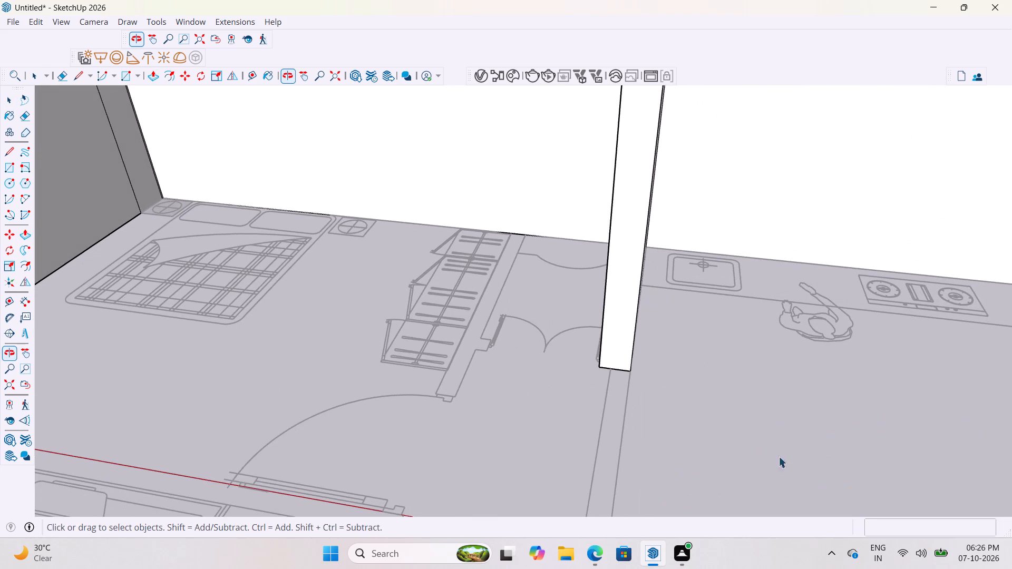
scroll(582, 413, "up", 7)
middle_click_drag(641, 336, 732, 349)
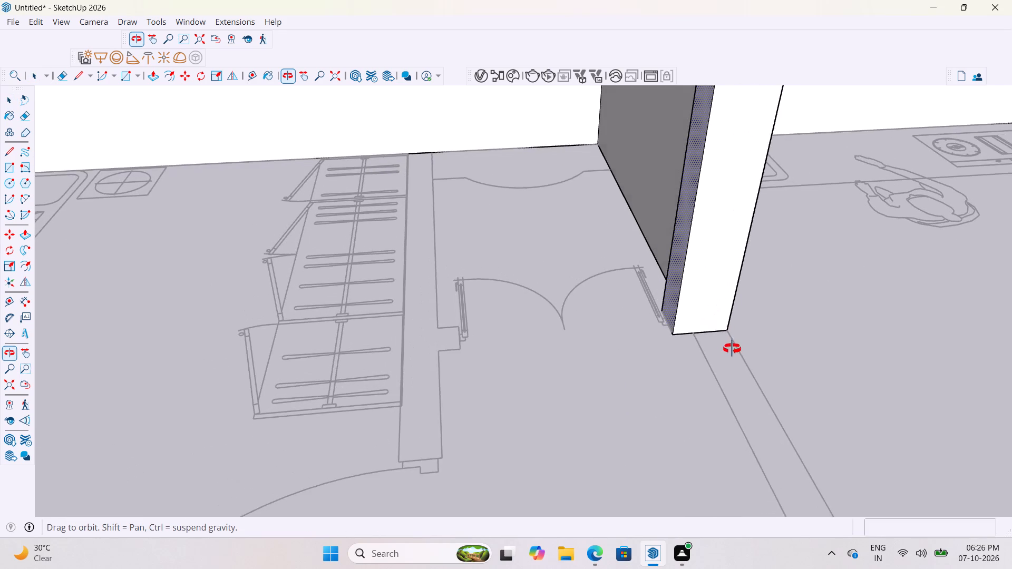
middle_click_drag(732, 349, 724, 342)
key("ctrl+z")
Extrude the partition wall's end face about 4' 11 1/2" past the double-door jamb as a separate new-face segment.
scroll(700, 298, "up", 7)
scroll(729, 359, "up", 2)
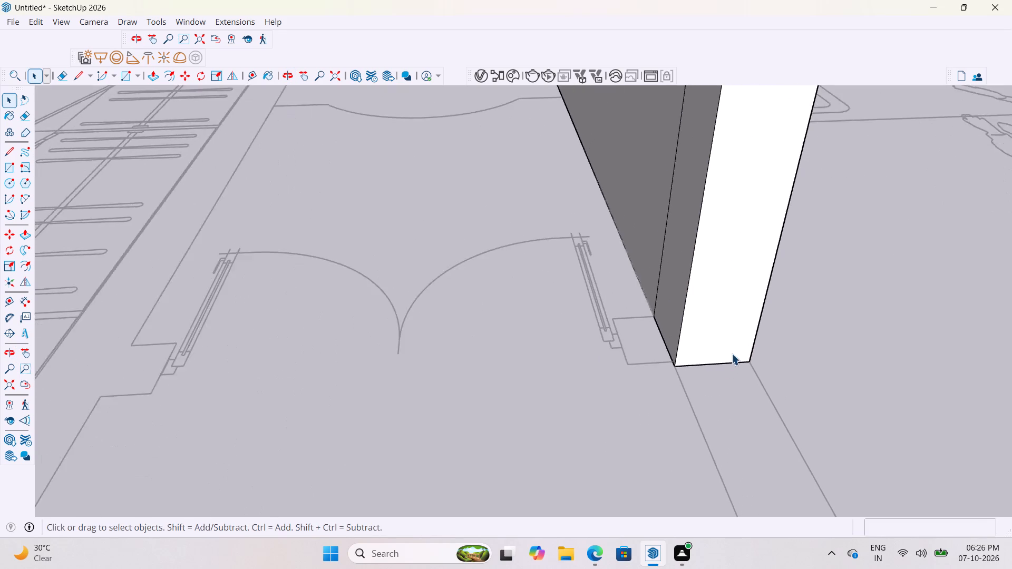
scroll(732, 354, "up", 3)
scroll(635, 305, "down", 4)
key("p")
left_click(690, 297)
scroll(677, 320, "down", 16)
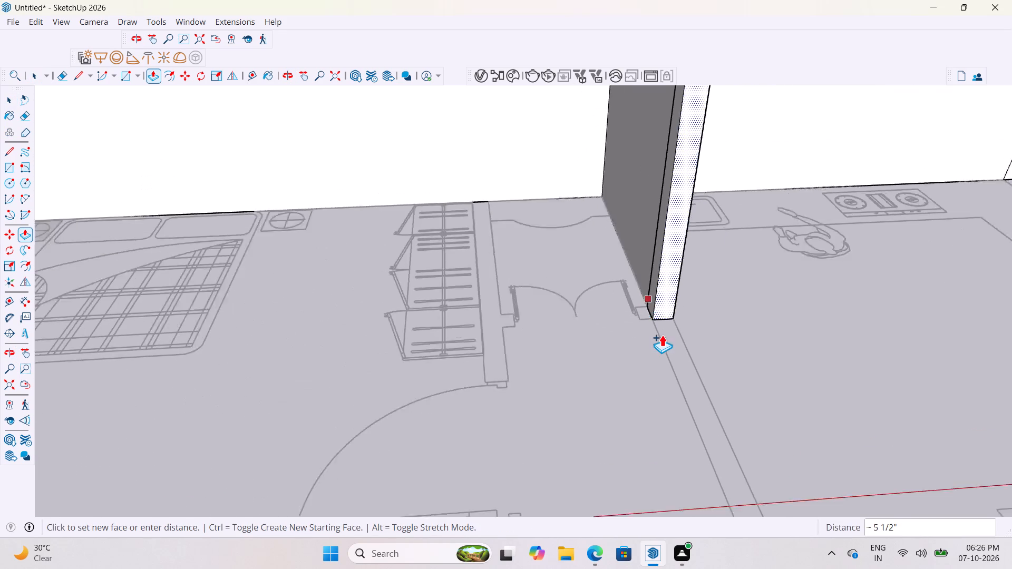
scroll(662, 335, "down", 6)
scroll(700, 409, "up", 8)
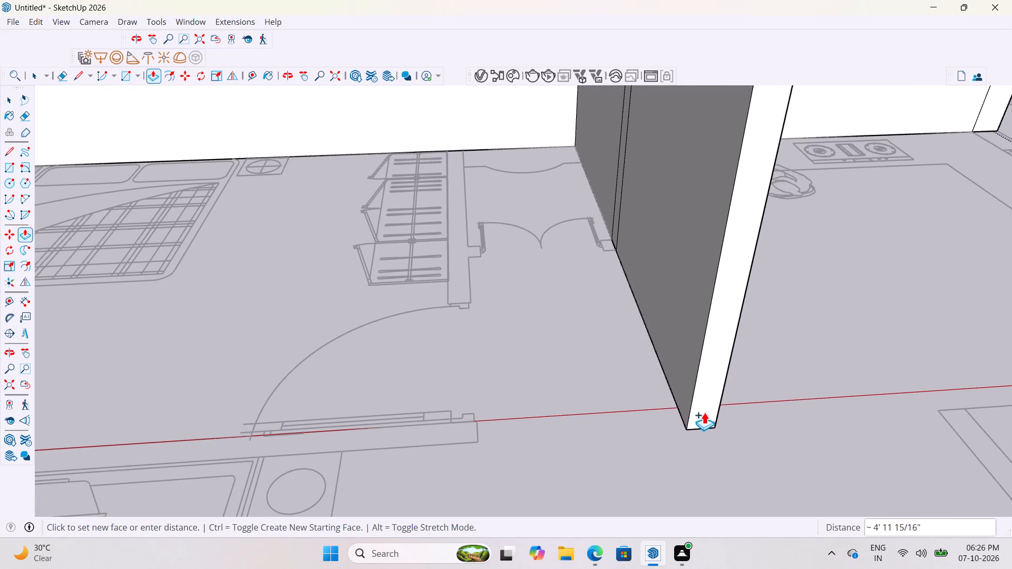
left_click(681, 426)
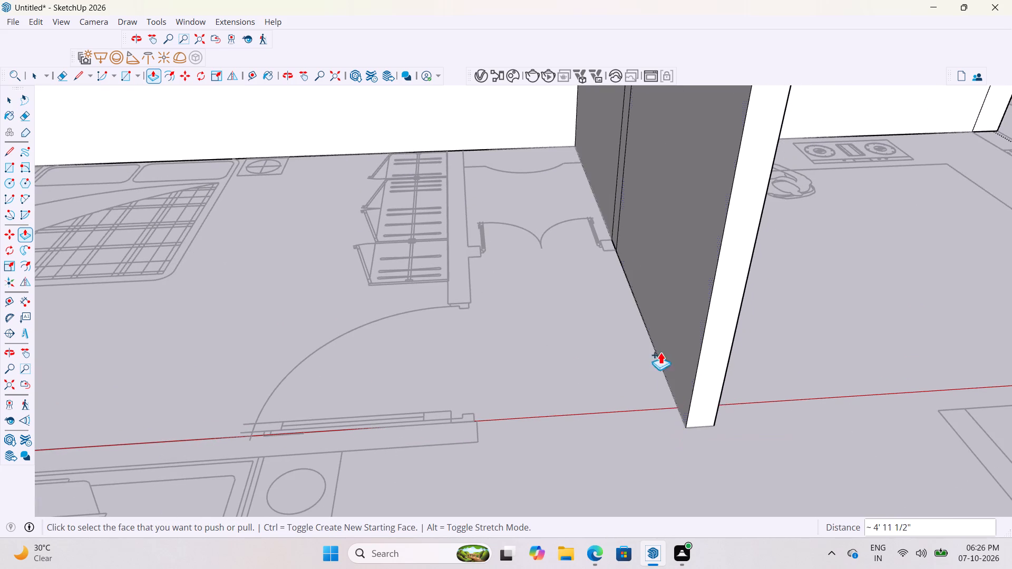
Extrude the narrow jamb strip on the partition wall about 3 3/8" toward the double-door opening to form the jamb projection.
scroll(618, 262, "down", 2)
scroll(626, 183, "up", 8)
middle_click_drag(620, 198, 716, 234)
scroll(624, 311, "up", 3)
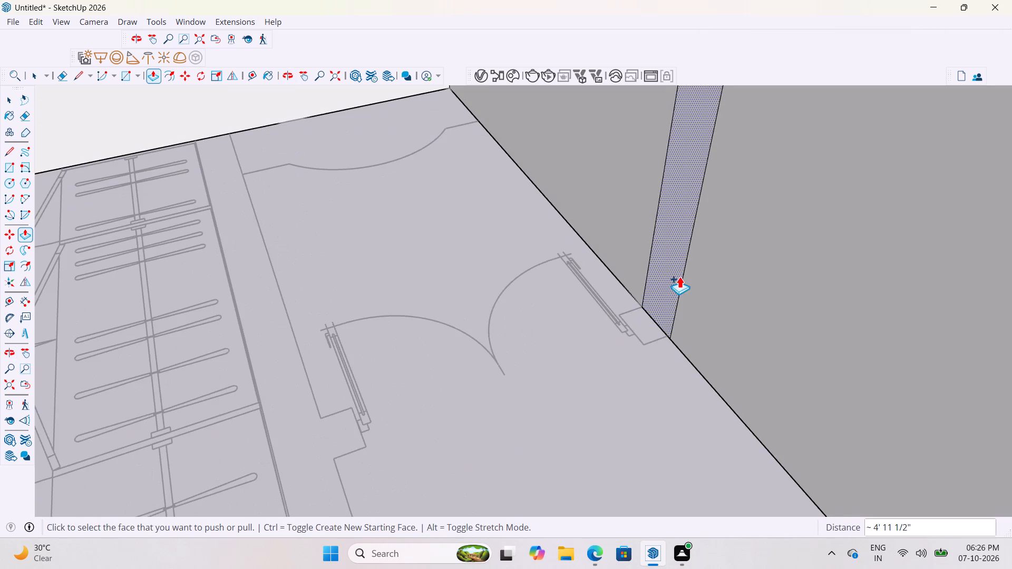
left_click(679, 276)
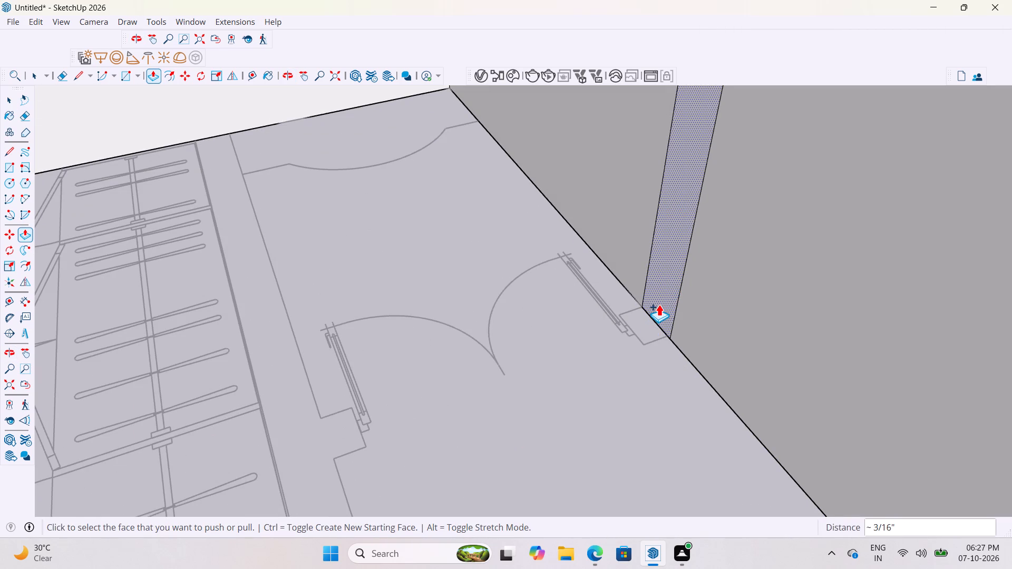
left_click(659, 304)
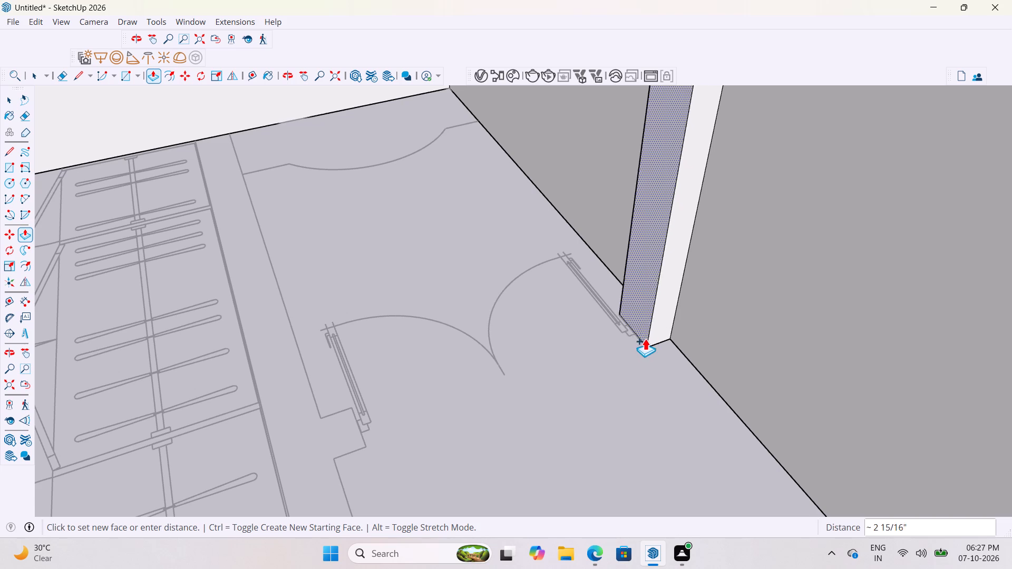
scroll(641, 338, "up", 2)
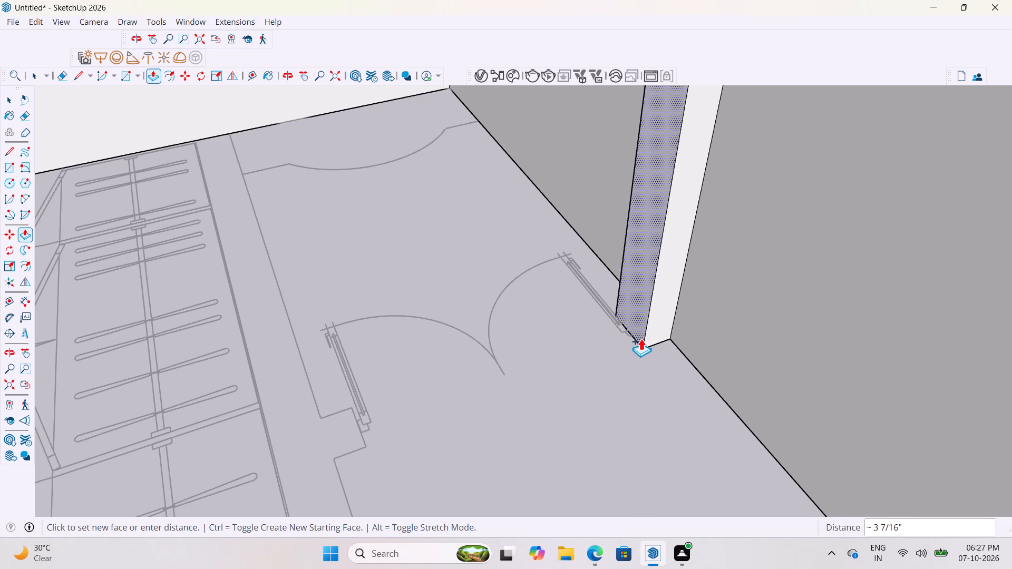
scroll(641, 338, "up", 6)
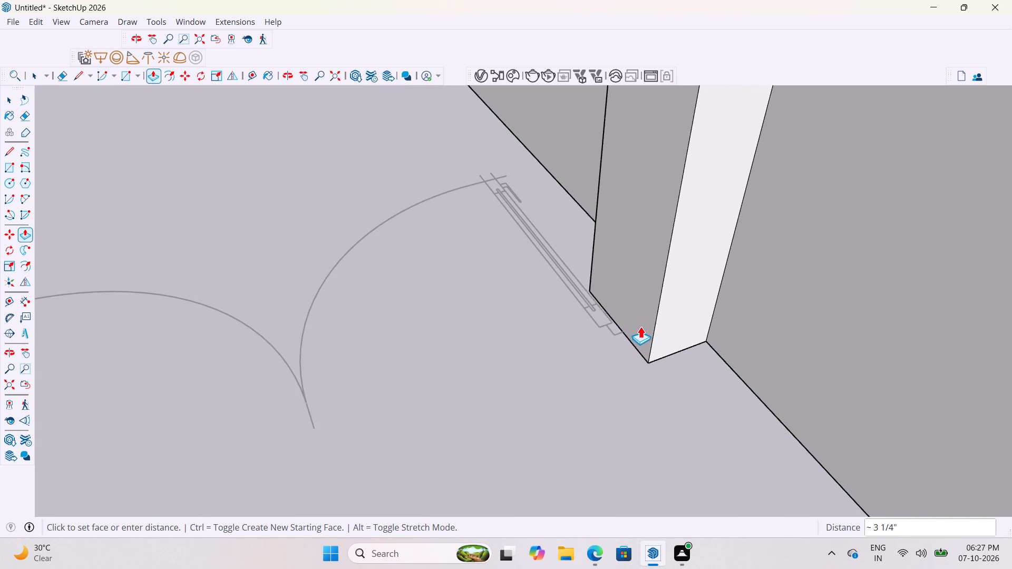
scroll(646, 319, "up", 8)
middle_click_drag(612, 311, 725, 311)
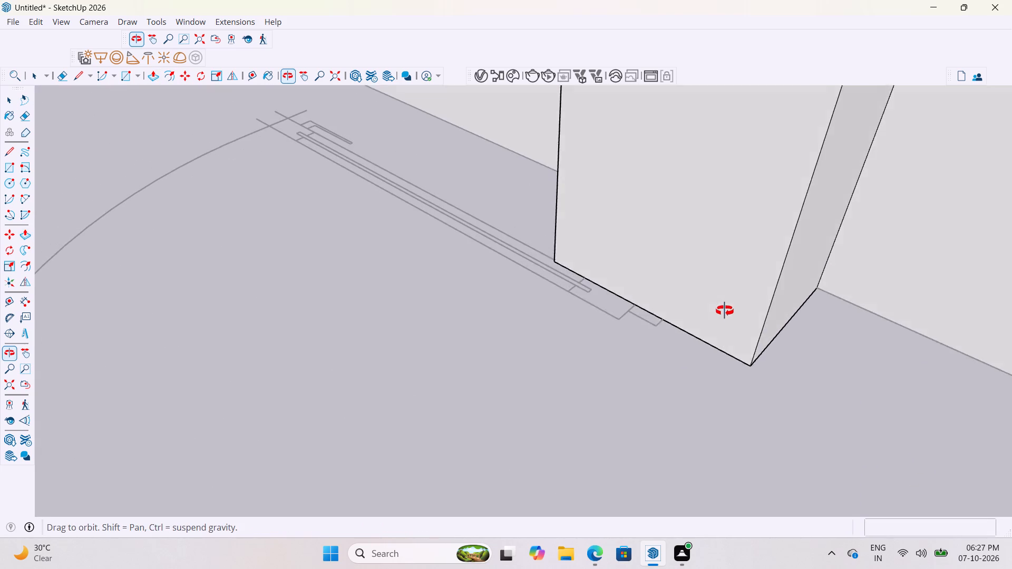
middle_click_drag(725, 311, 723, 318)
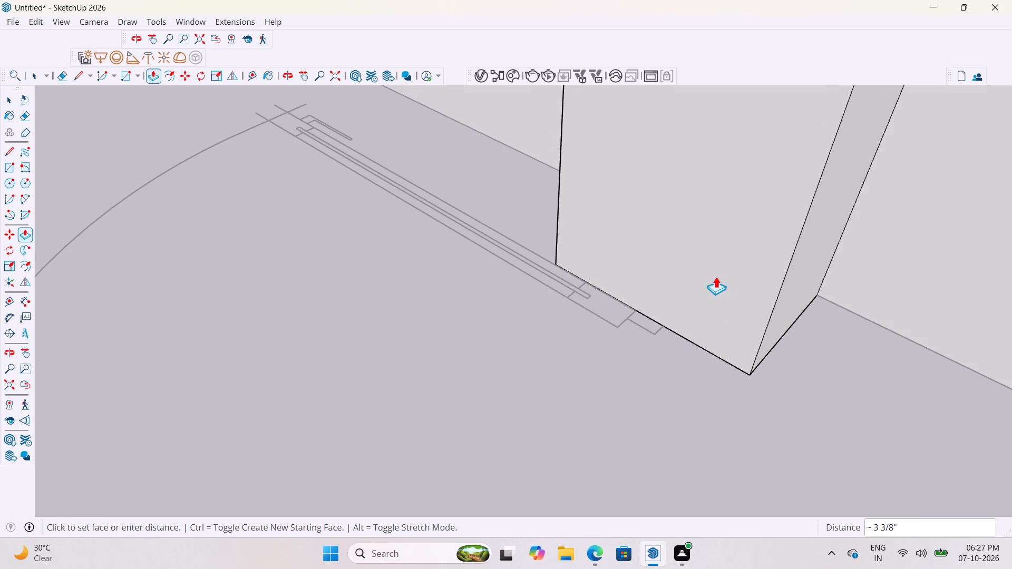
left_click(716, 276)
Extrude the inward face at the kitchen-side end of the back wall about 17' 5" to the near edge of the toilet-door partition.
scroll(689, 316, "down", 14)
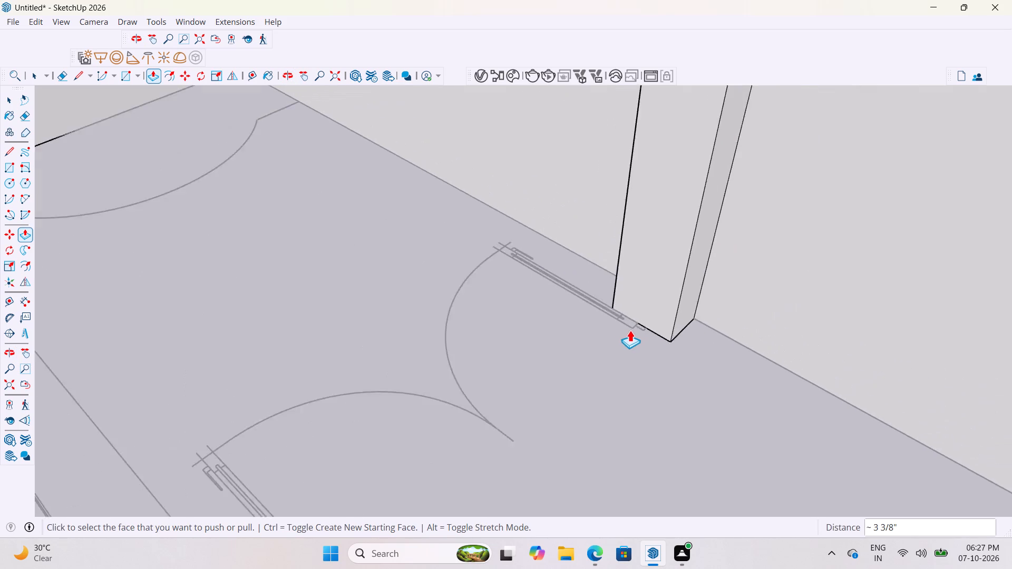
scroll(630, 330, "down", 19)
middle_click_drag(716, 412, 656, 409)
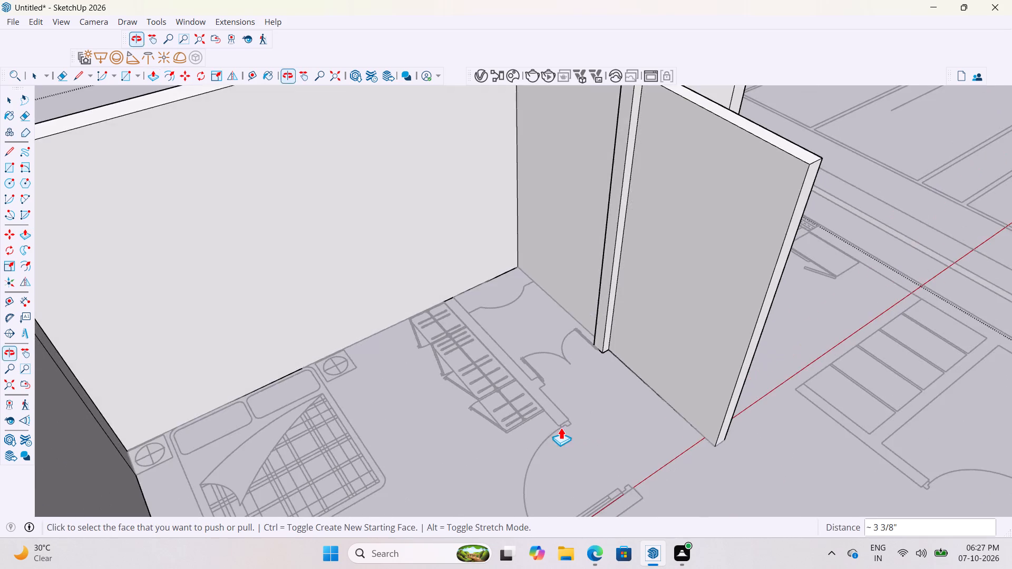
scroll(564, 417, "down", 5)
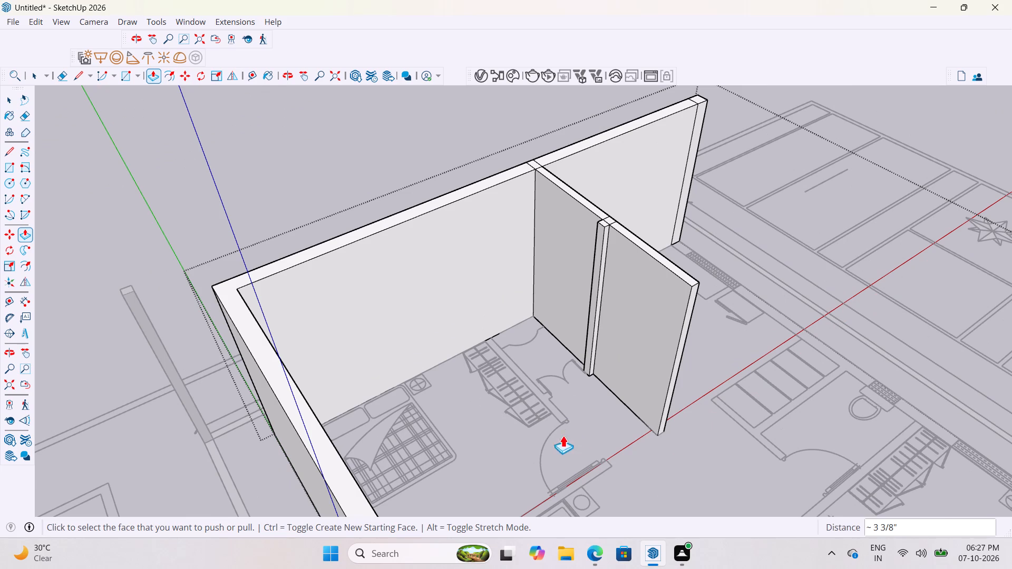
scroll(650, 417, "up", 3)
scroll(447, 408, "down", 4)
middle_click_drag(601, 445, 460, 424)
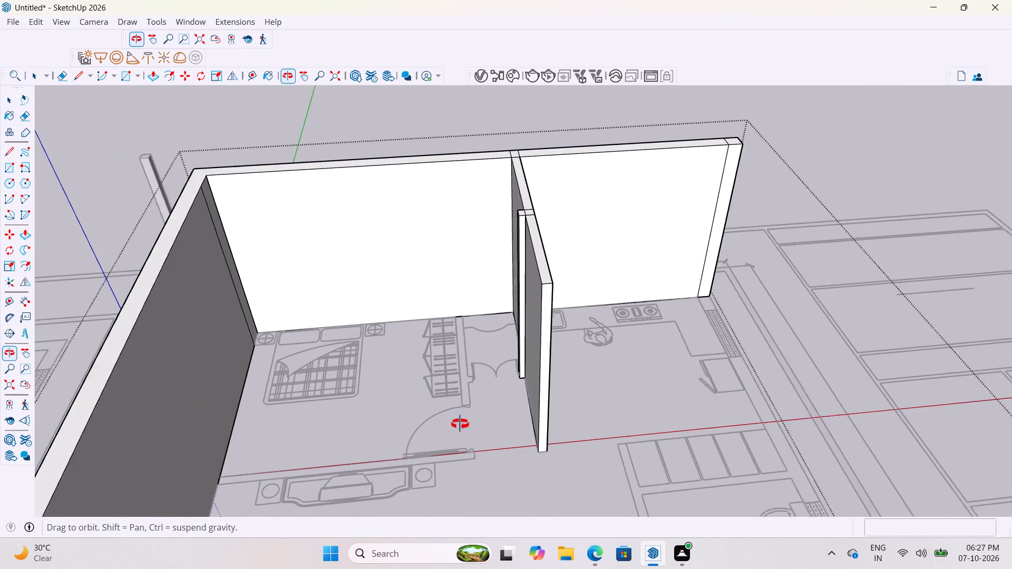
middle_click_drag(460, 424, 456, 424)
scroll(617, 351, "down", 4)
scroll(739, 311, "up", 7)
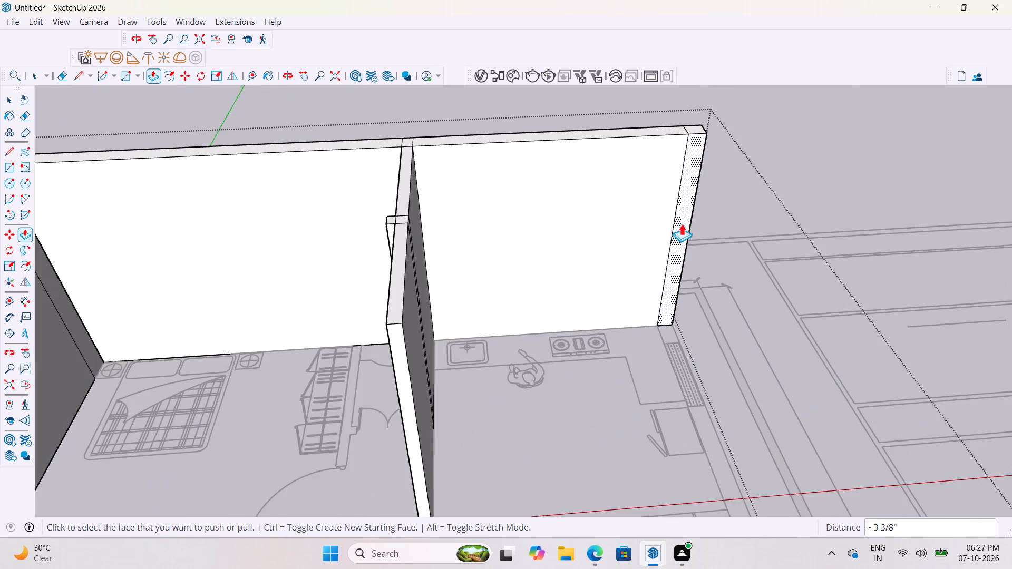
left_click(682, 223)
scroll(689, 256, "down", 10)
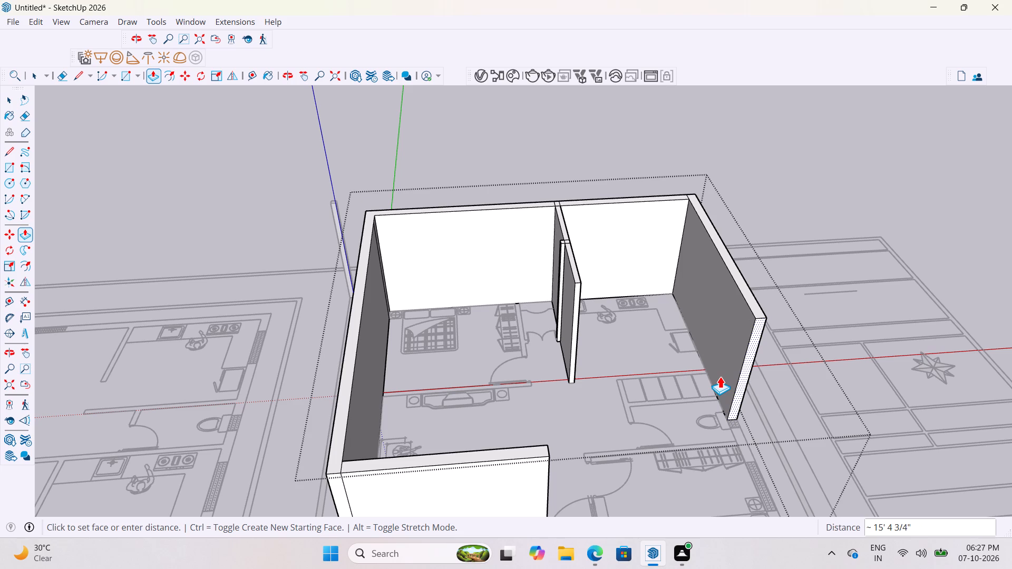
scroll(711, 389, "up", 4)
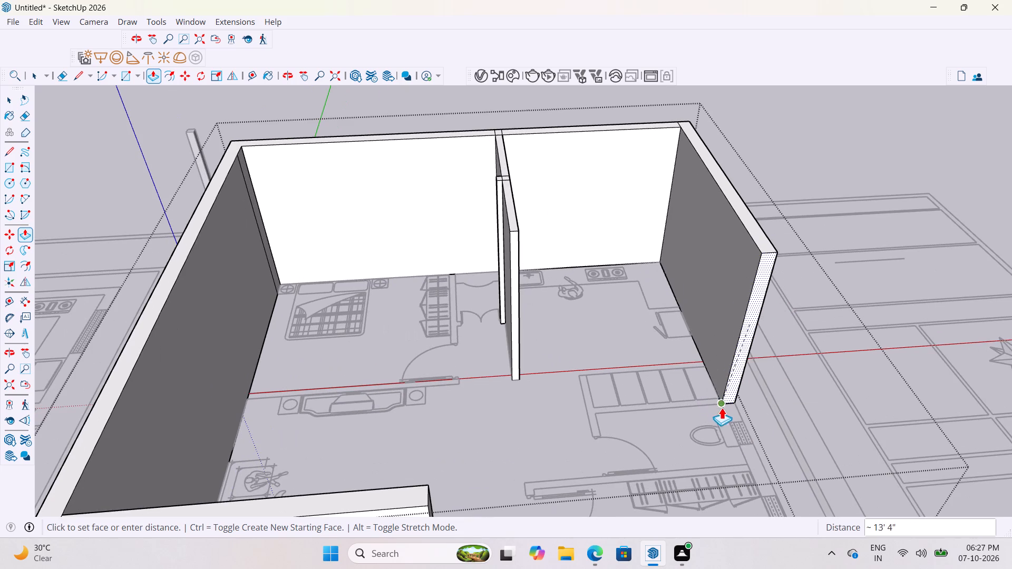
scroll(748, 464, "up", 11)
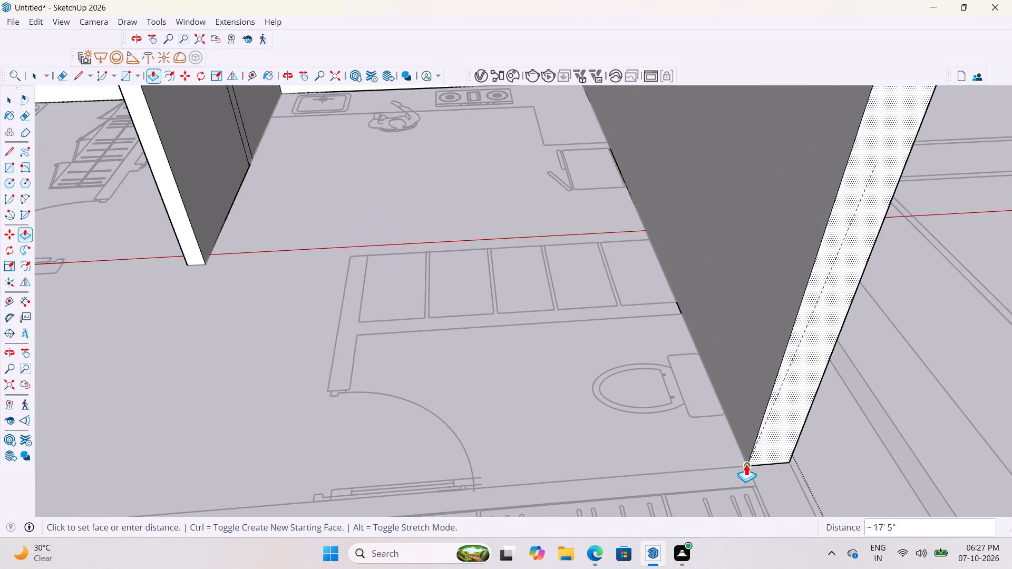
left_click(746, 464)
Extrude the side wall's end face about 5" to the toilet-door partition's far edge as a separate new-face segment.
left_click(777, 442)
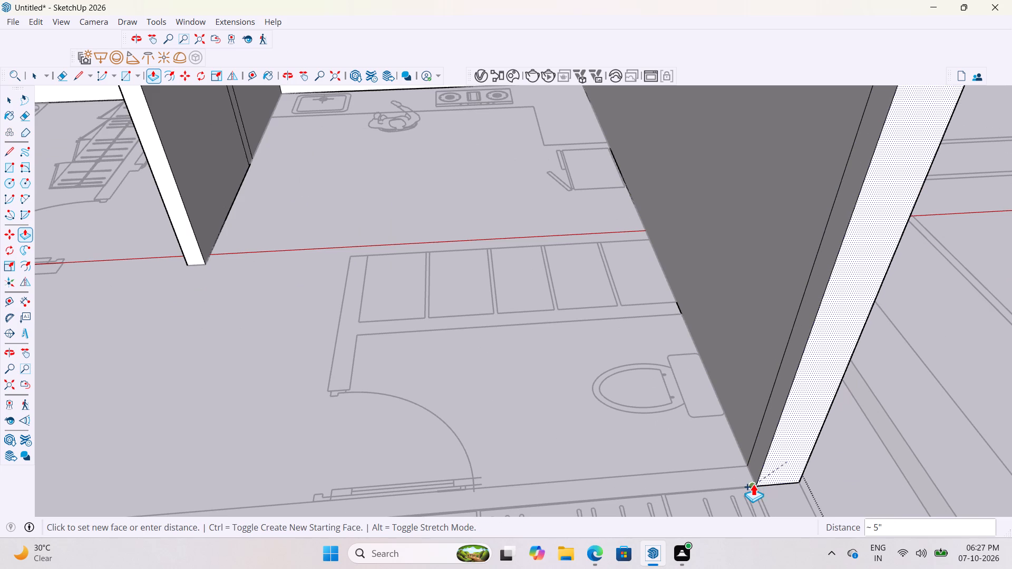
left_click(753, 484)
Extrude the new segment's inner face about 10' 10" along the toilet-door partition to the near edge of the adjoining room's door jamb.
left_click(761, 450)
scroll(738, 447, "down", 10)
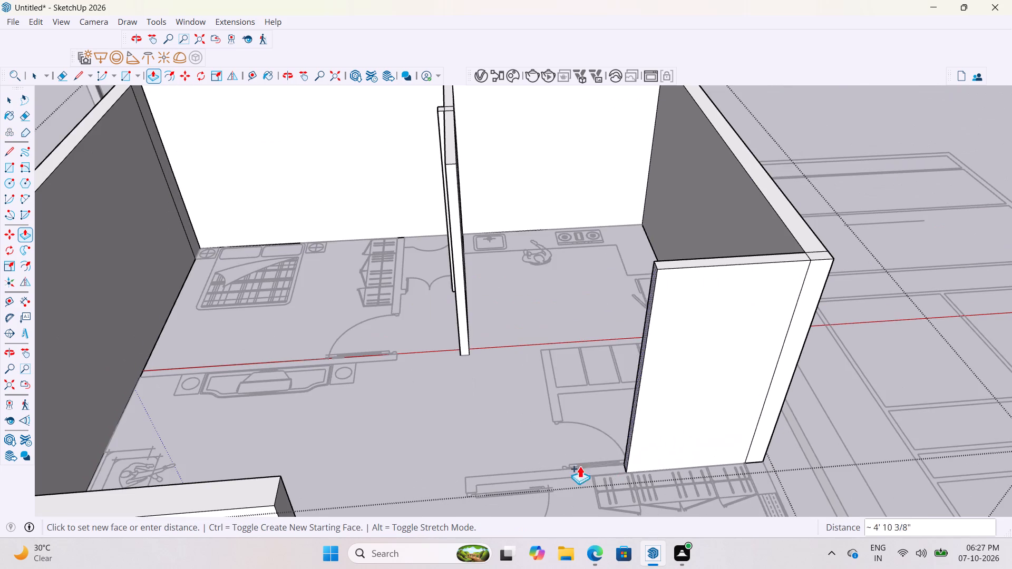
scroll(485, 479, "up", 8)
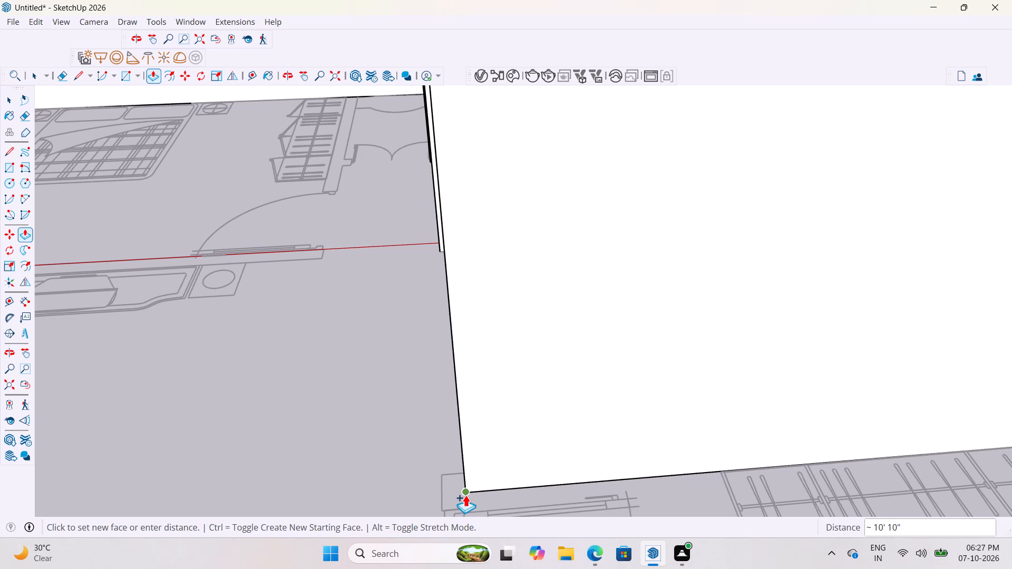
left_click(465, 493)
Extrude the new partition's end face about 5" to the door jamb's far edge as a separate new-face segment.
middle_click_drag(452, 475, 498, 474)
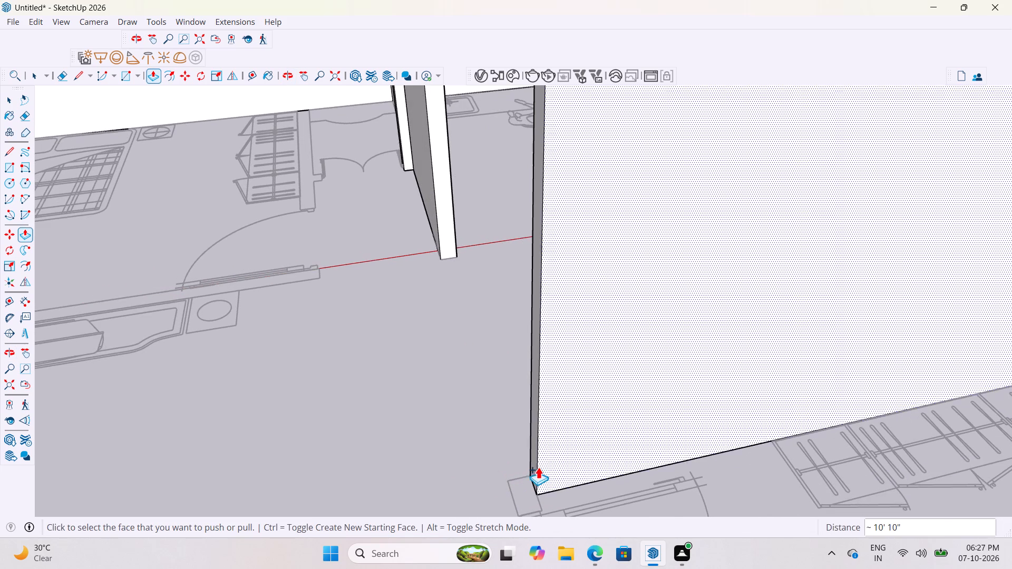
scroll(538, 467, "up", 4)
left_click(531, 457)
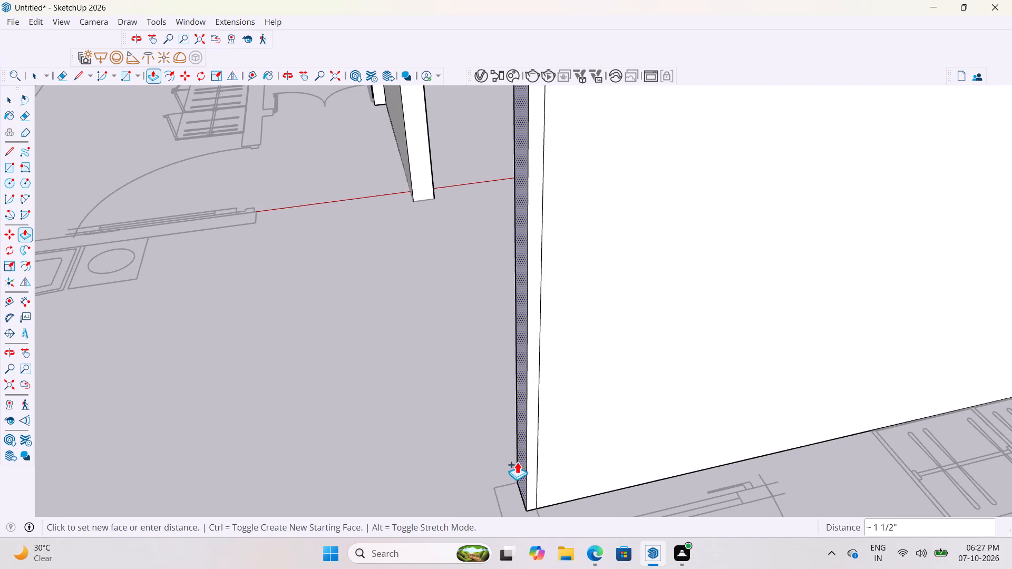
scroll(495, 469, "up", 4)
scroll(512, 424, "down", 6)
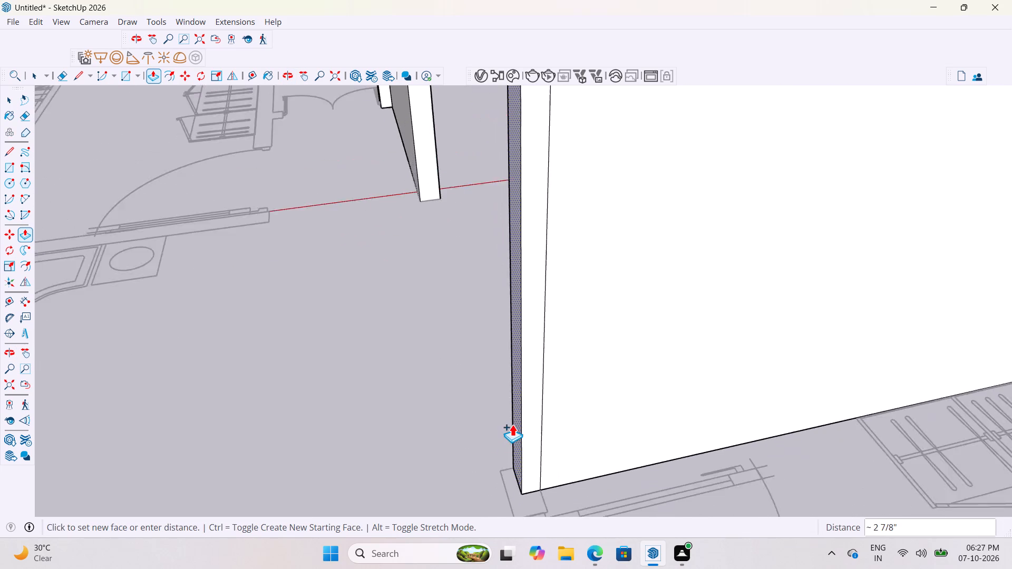
scroll(512, 424, "down", 5)
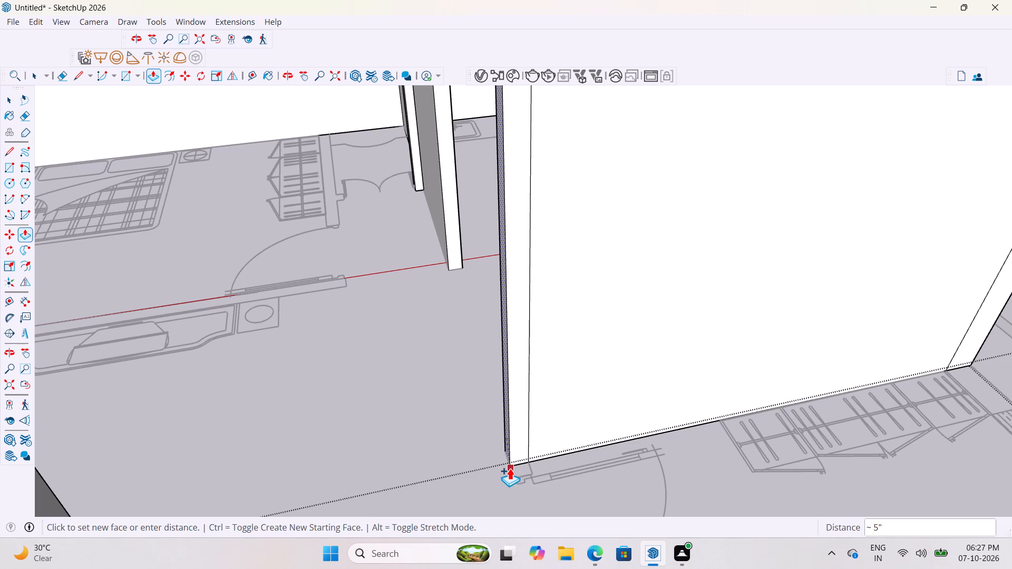
left_click(510, 468)
Extrude the new door jamb segment's bedroom-side face about 4" to the jamb outline's edge.
scroll(518, 446, "up", 3)
left_click(518, 445)
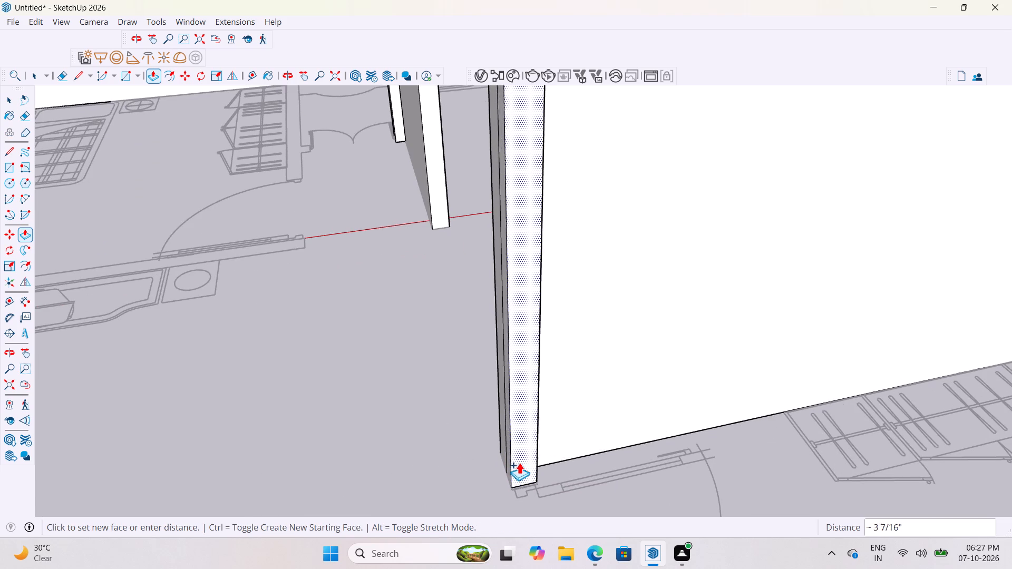
scroll(519, 461, "up", 9)
scroll(524, 443, "down", 5)
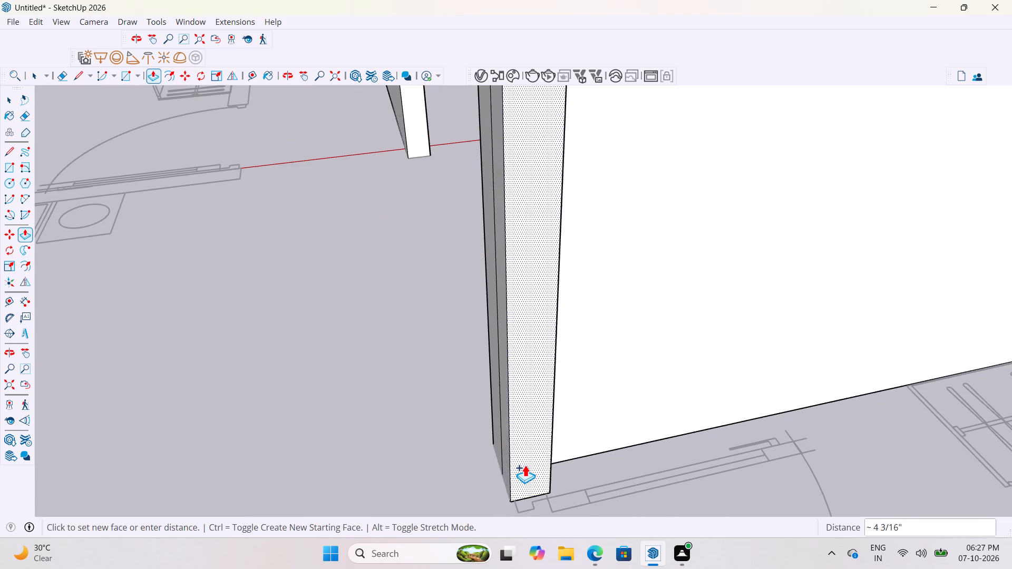
scroll(520, 395, "down", 11)
right_click(528, 425)
scroll(528, 425, "up", 8)
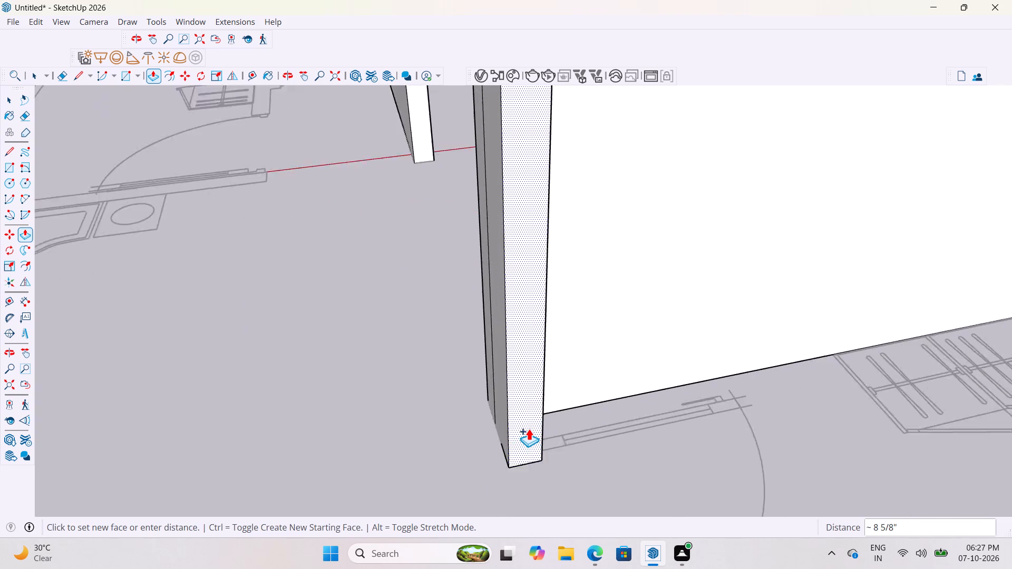
scroll(529, 428, "up", 7)
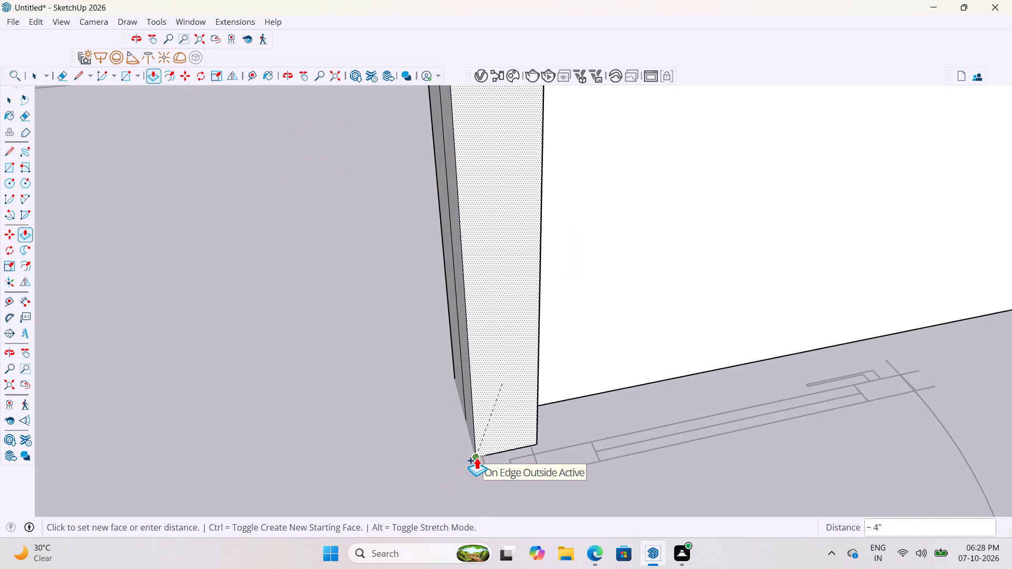
left_click(476, 457)
Extrude the side wall's end face about 11' 6 1/2" past the bedroom partition to the inner edge of the staircase-side front wall.
scroll(577, 442, "up", 4)
scroll(547, 425, "down", 13)
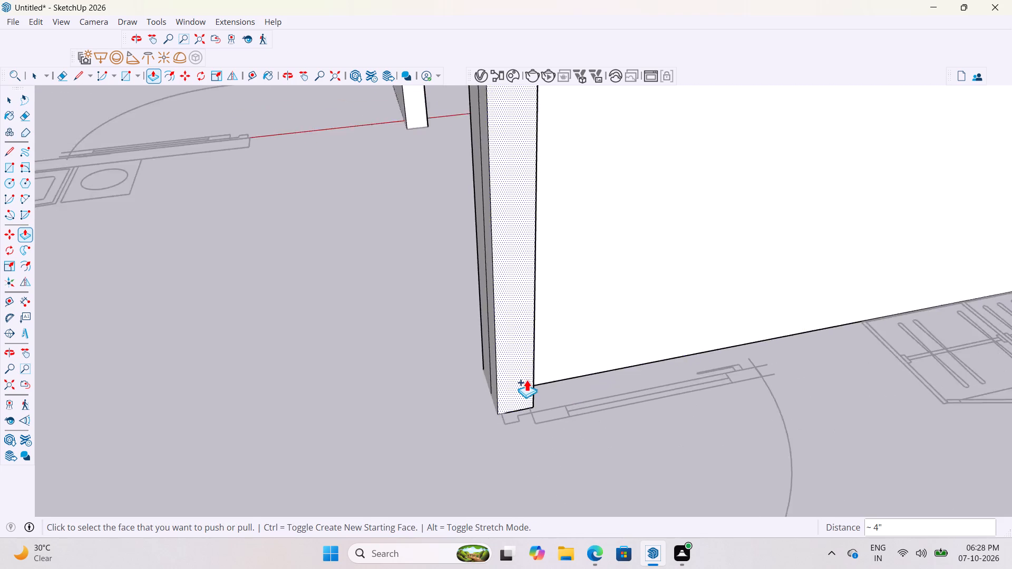
scroll(527, 379, "down", 4)
middle_click_drag(616, 382, 489, 418)
scroll(453, 429, "down", 11)
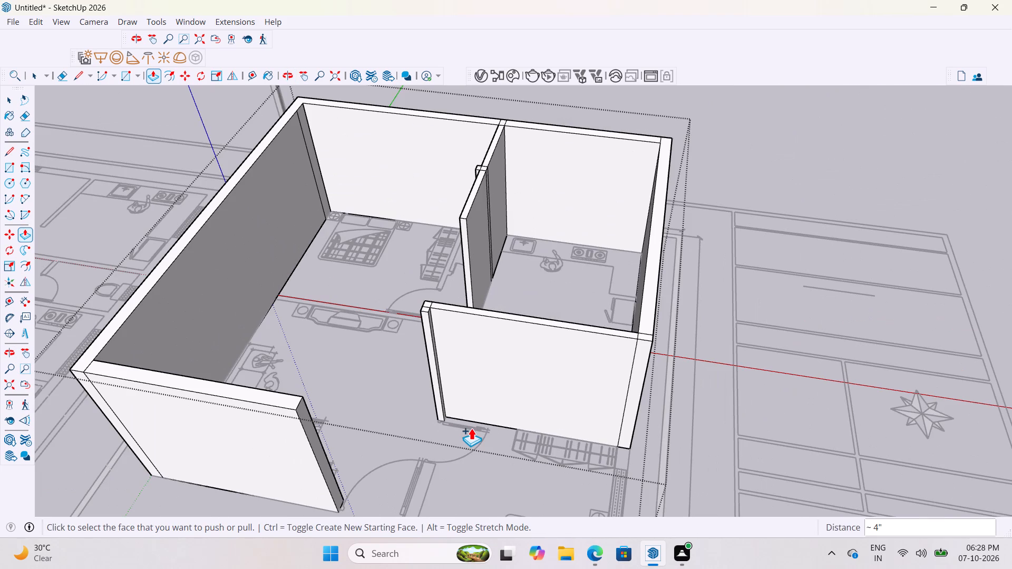
scroll(452, 426, "down", 9)
scroll(508, 430, "up", 6)
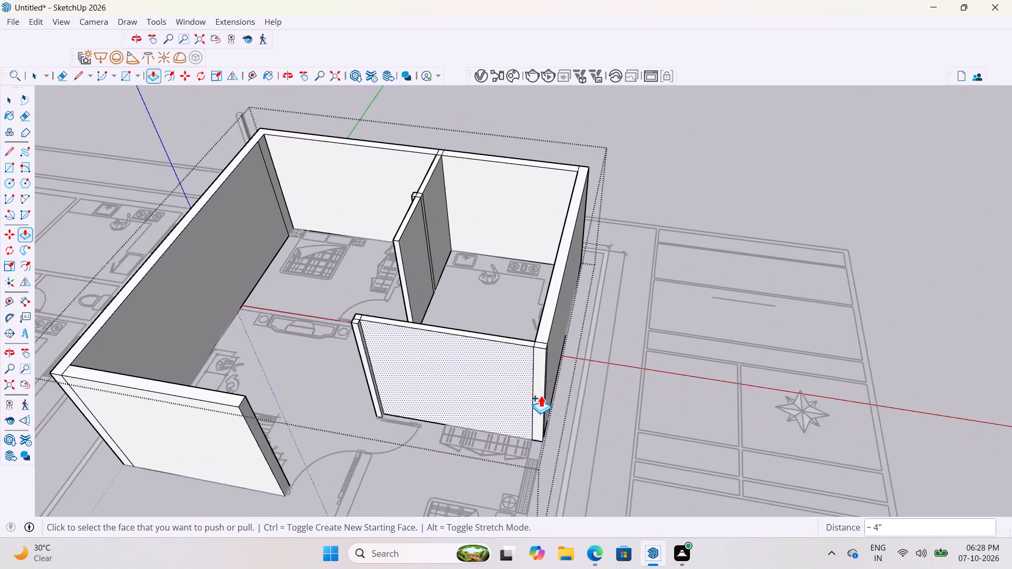
scroll(541, 395, "up", 3)
scroll(568, 308, "down", 5)
scroll(528, 382, "up", 8)
left_click(563, 357)
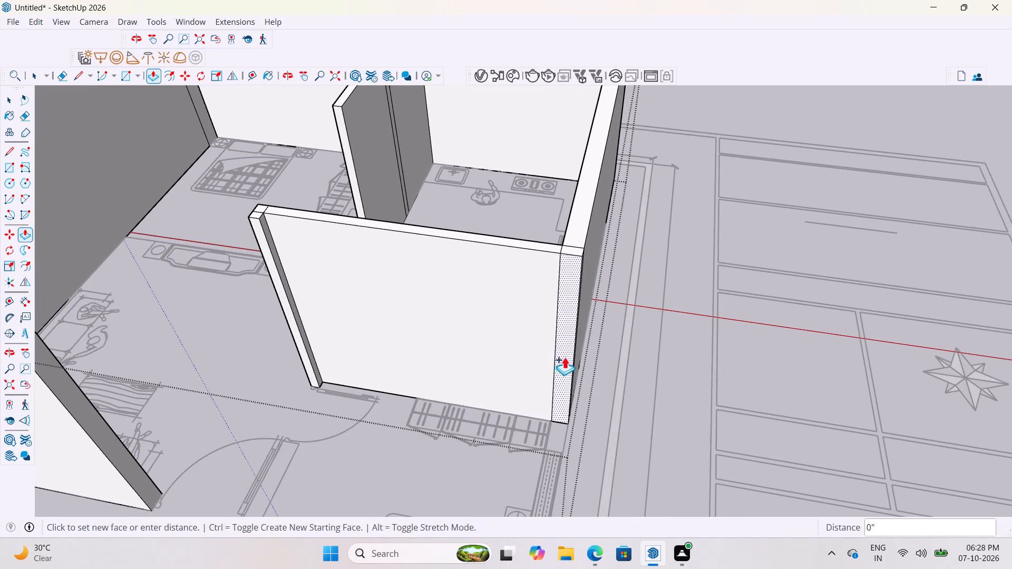
scroll(584, 320, "down", 9)
scroll(569, 359, "up", 7)
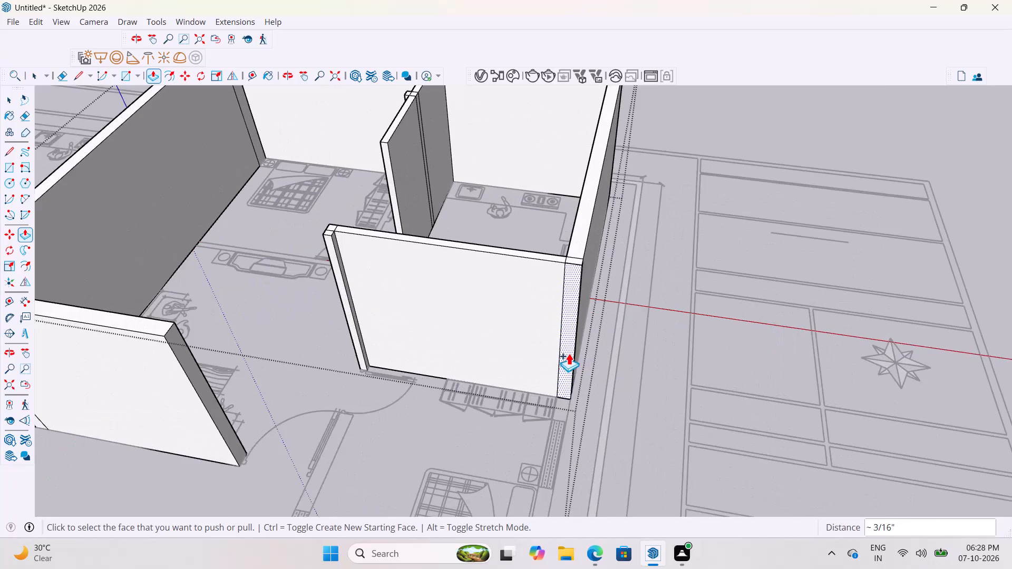
left_click(569, 353)
scroll(559, 366, "down", 16)
scroll(558, 427, "up", 8)
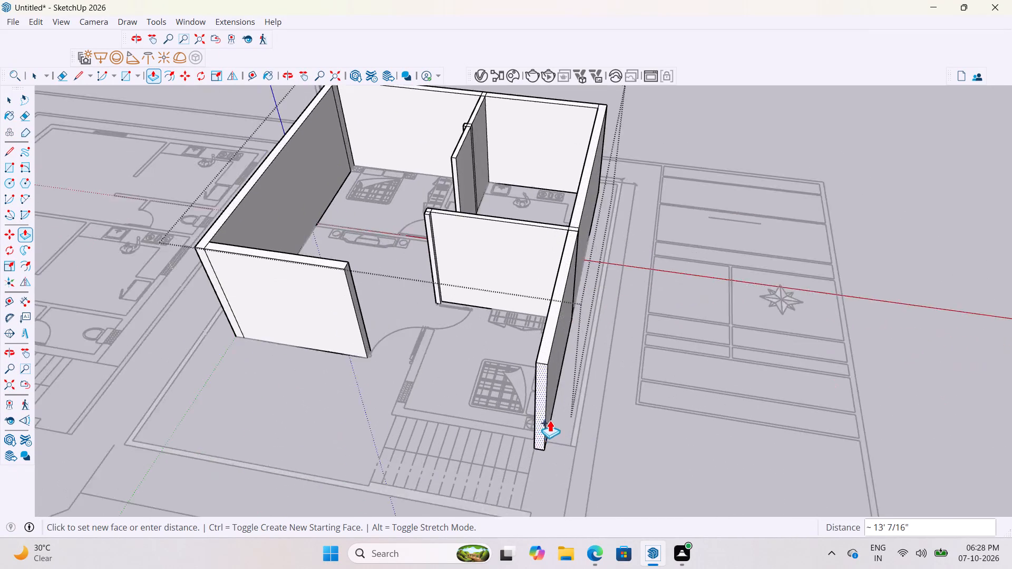
scroll(550, 420, "up", 5)
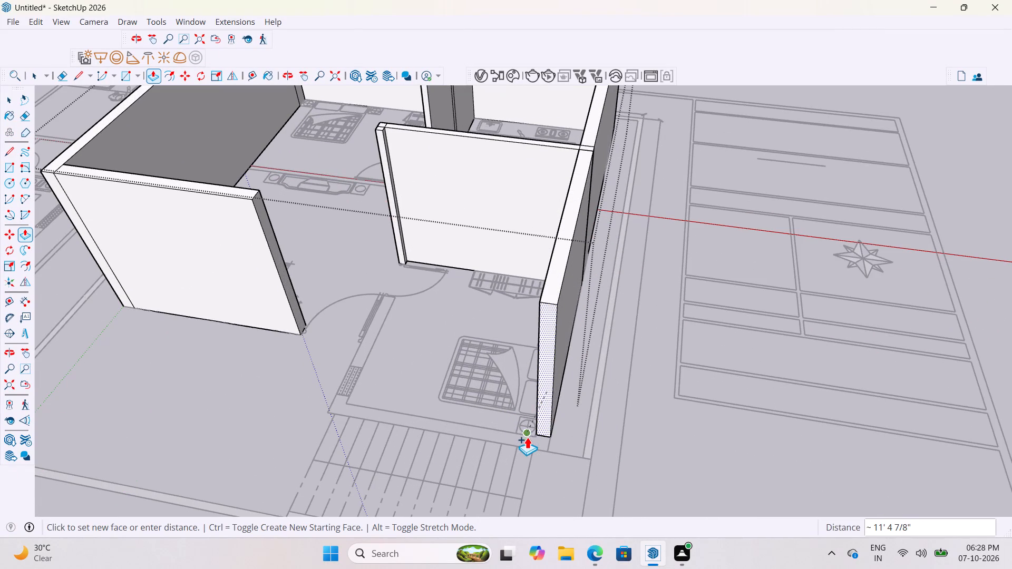
scroll(531, 440, "up", 7)
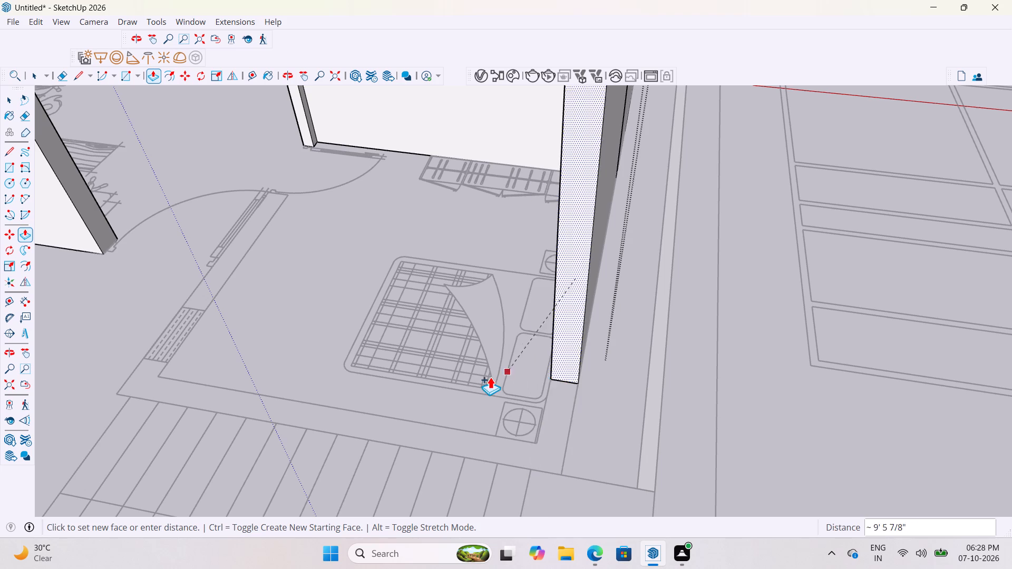
left_click(490, 438)
Extrude the side wall's end face about 10 5/8" to the front wall's outer edge as a separate new-face segment.
left_click(555, 424)
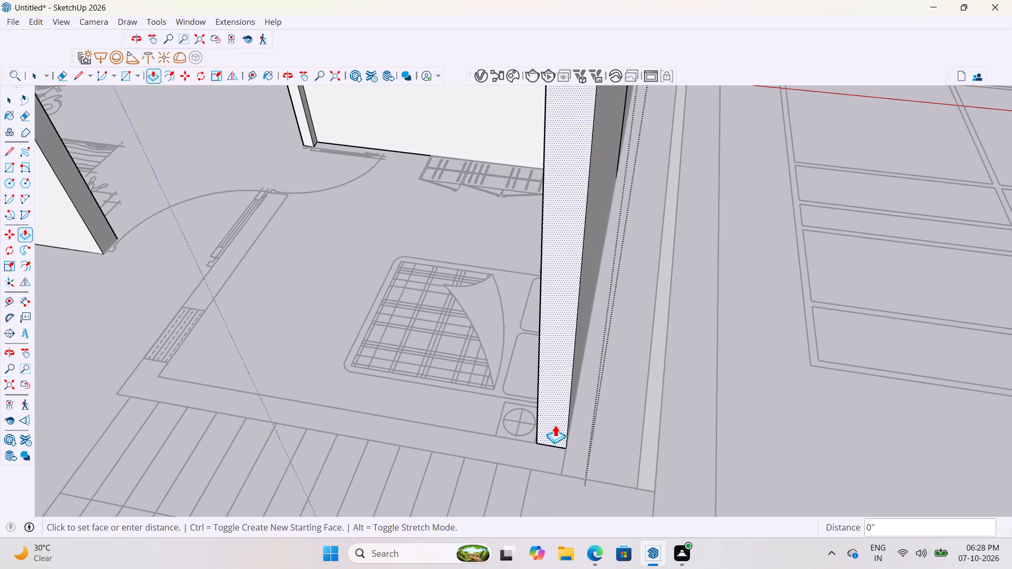
scroll(544, 450, "up", 4)
middle_click_drag(581, 448, 634, 442)
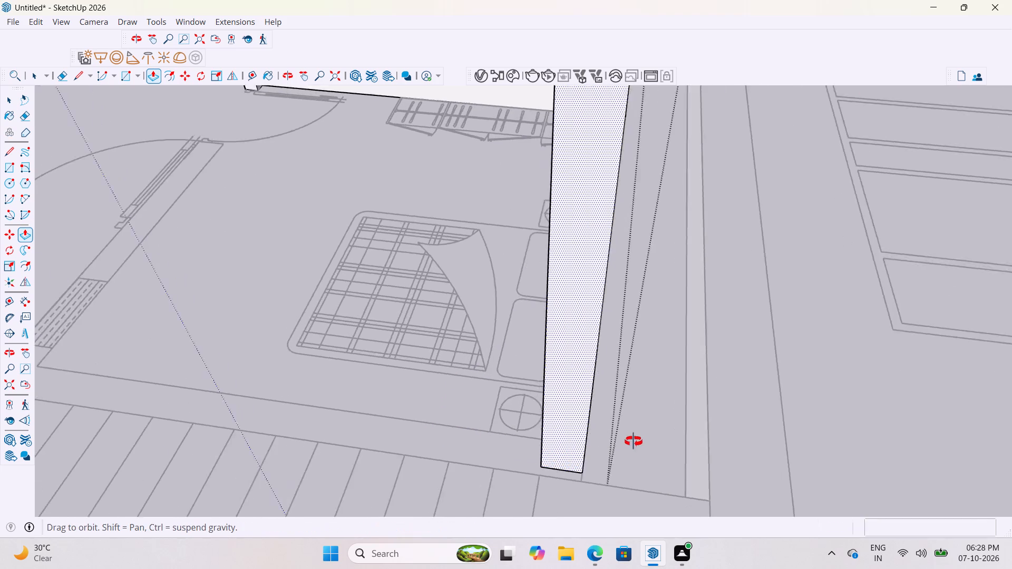
middle_click_drag(634, 442, 740, 420)
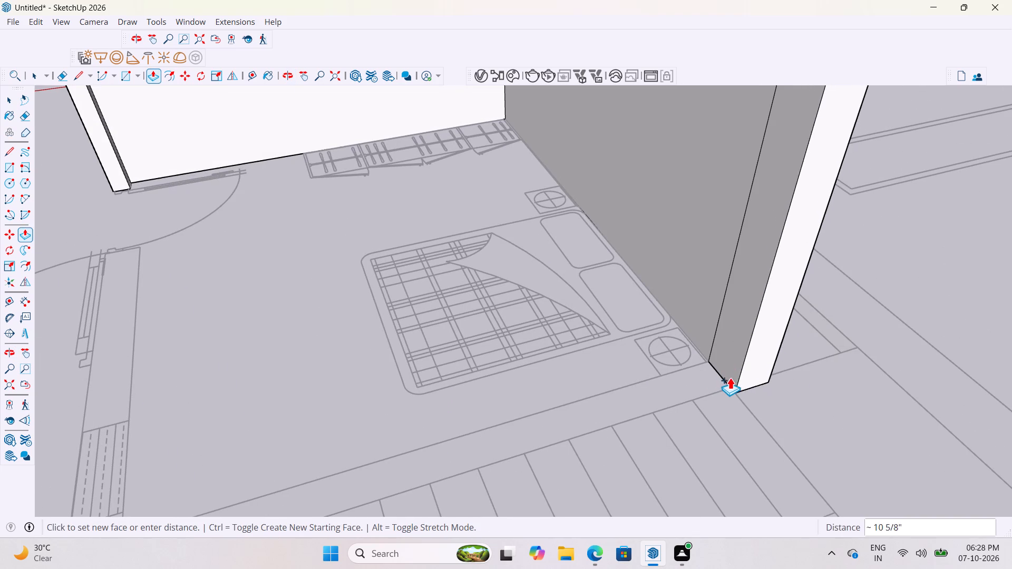
left_click(726, 391)
Extrude the corner segment's inner face about 10' 6" along the staircase side to the near edge of the bedroom's inner wall.
left_click(724, 362)
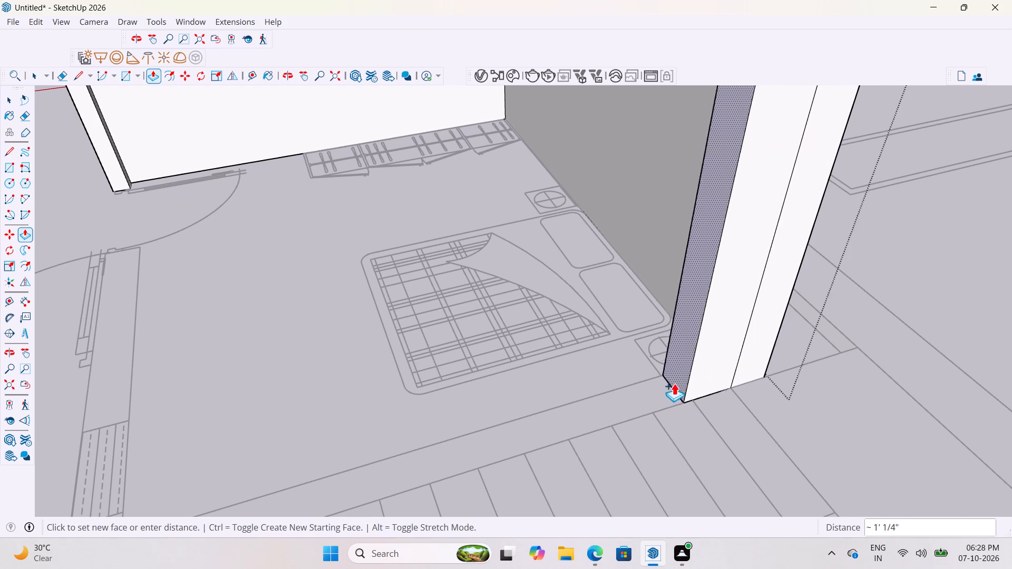
scroll(674, 383, "down", 9)
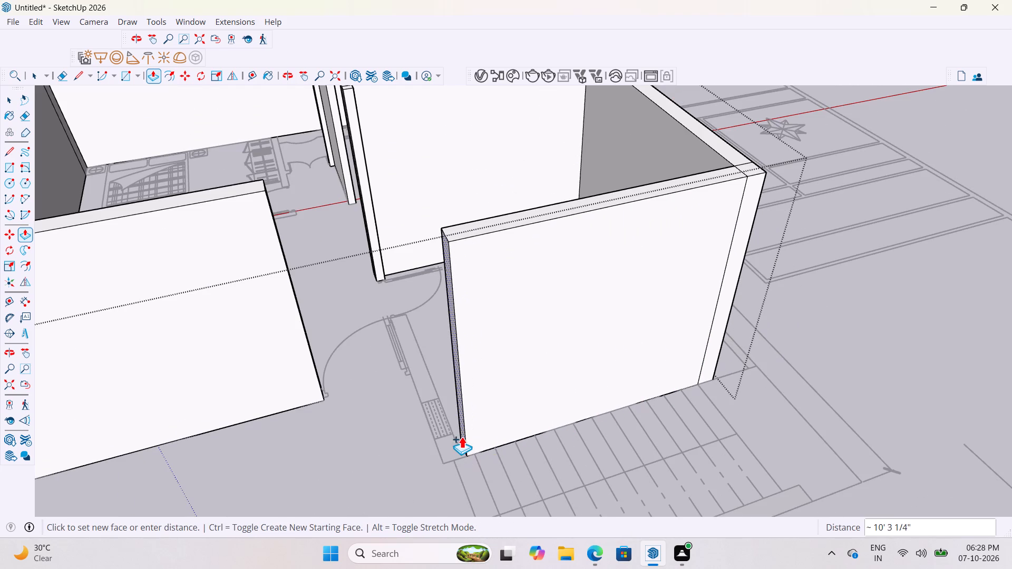
left_click(434, 391)
Extrude the bedroom front wall's end face about 9 5/16" to the inner wall's far edge as a separate new-face segment.
scroll(443, 427, "up", 6)
middle_click_drag(456, 422, 473, 420)
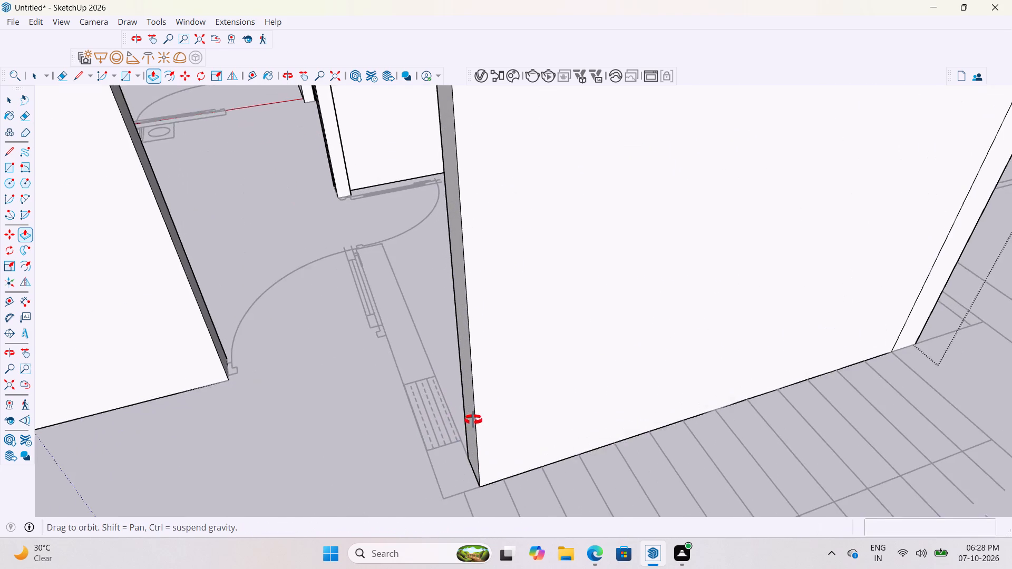
middle_click_drag(473, 420, 505, 420)
left_click(524, 443)
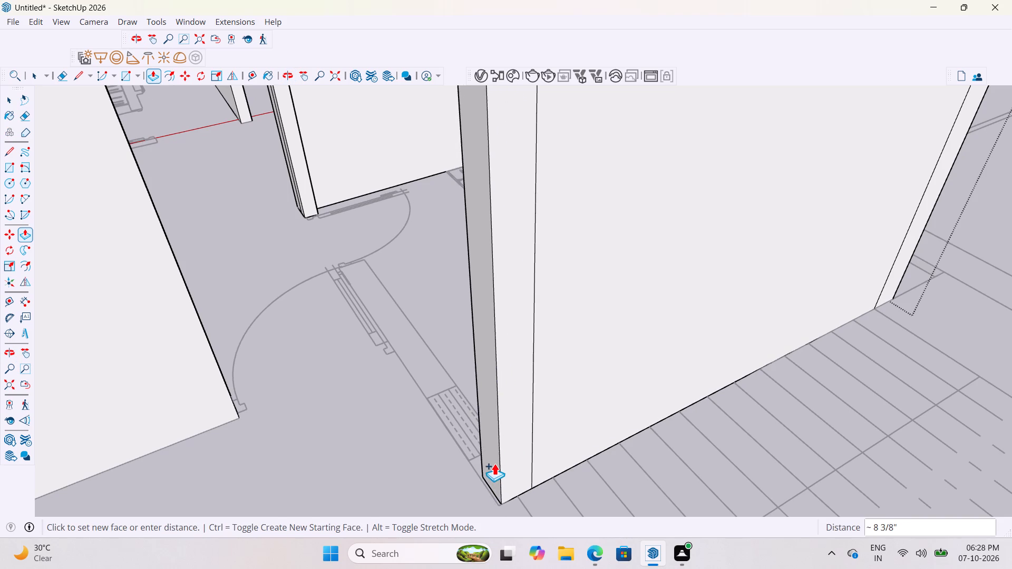
left_click(491, 466)
Extrude the new corner segment's inner face about 8' 2 13/16" along the bedroom's inner wall to the edge near the door jambs.
middle_click_drag(486, 449, 618, 483)
scroll(524, 473, "down", 3)
scroll(618, 439, "up", 3)
middle_click_drag(626, 438, 743, 503)
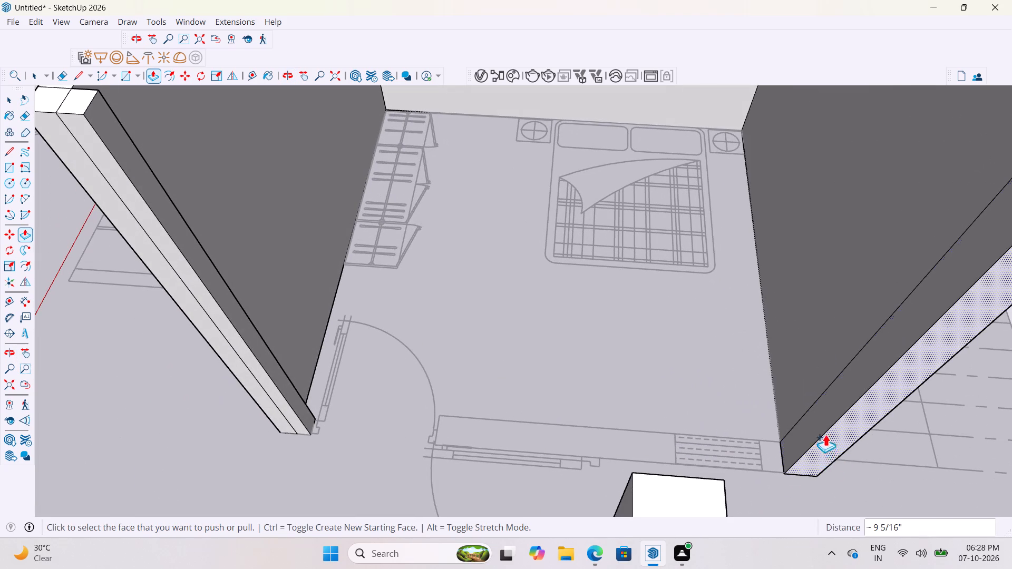
left_click(821, 420)
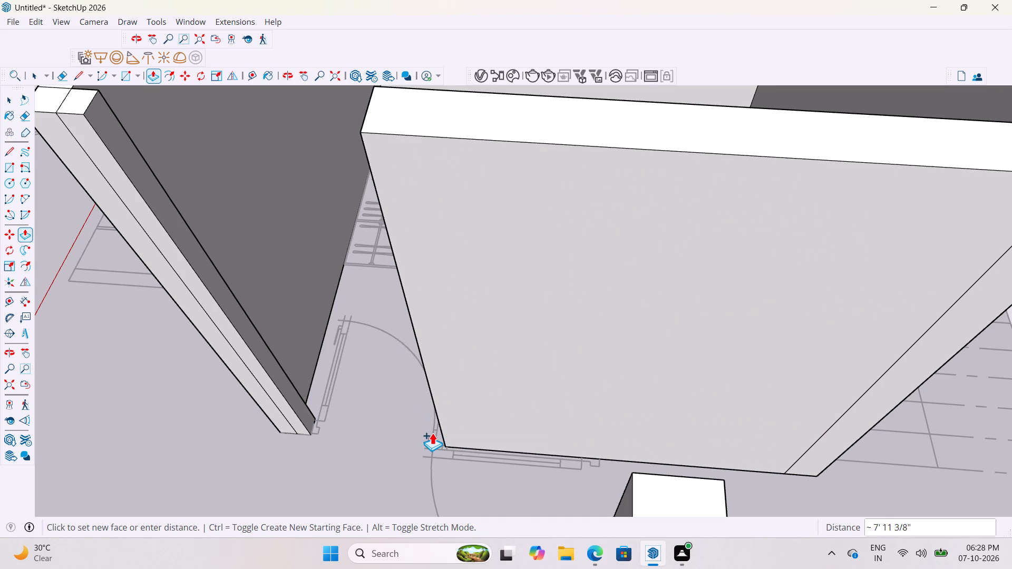
scroll(432, 433, "up", 8)
middle_click_drag(445, 430, 548, 411)
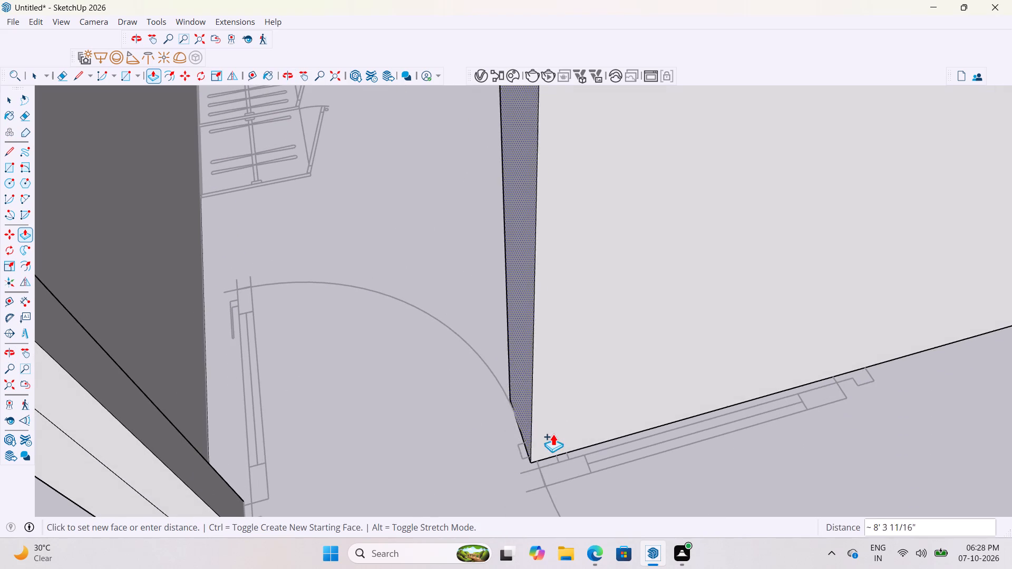
scroll(538, 460, "up", 9)
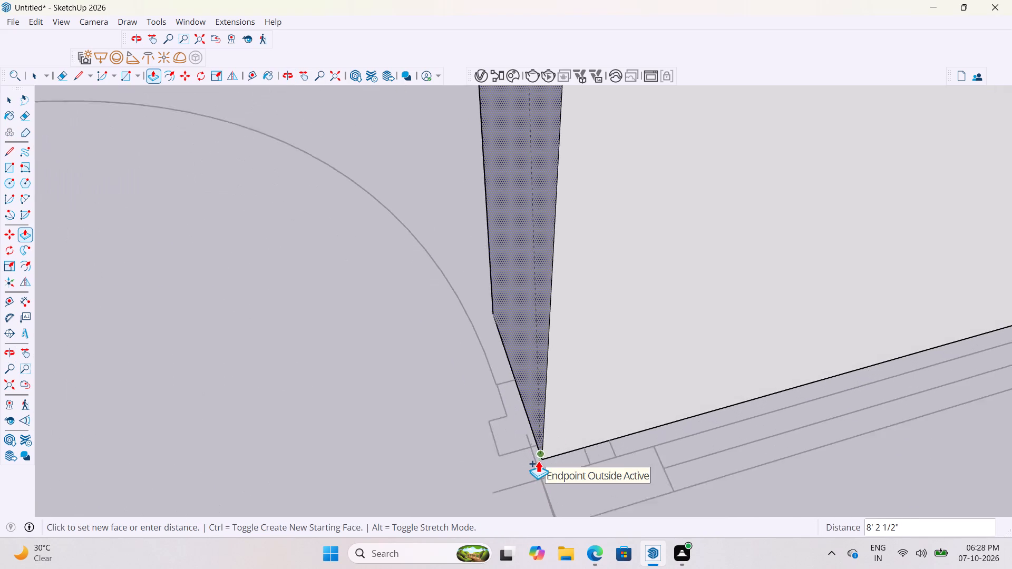
scroll(538, 460, "up", 6)
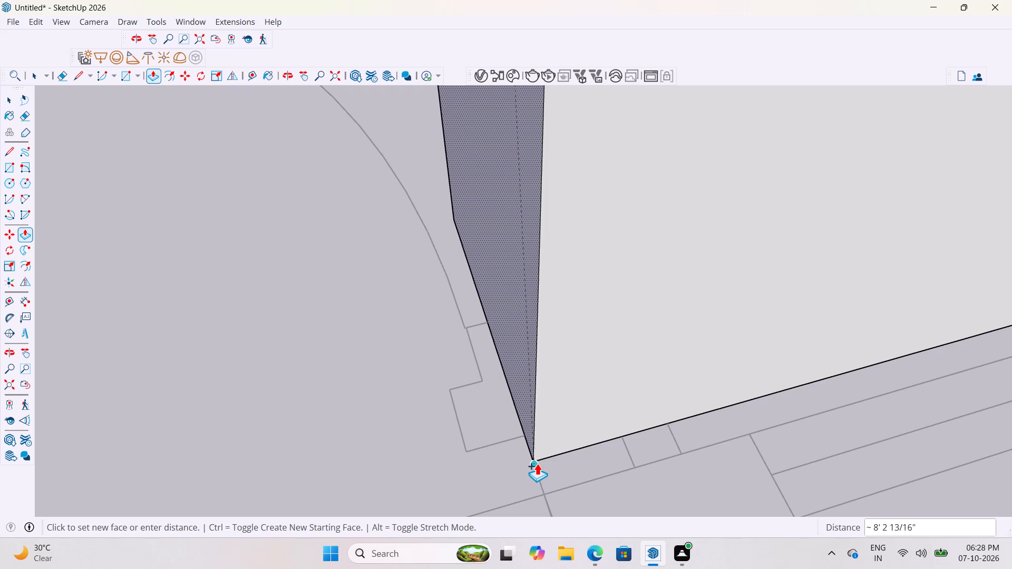
left_click(537, 463)
Examine the raised house walls, partitions and door openings against the floor plan from several angles.
scroll(537, 463, "down", 20)
scroll(537, 463, "down", 13)
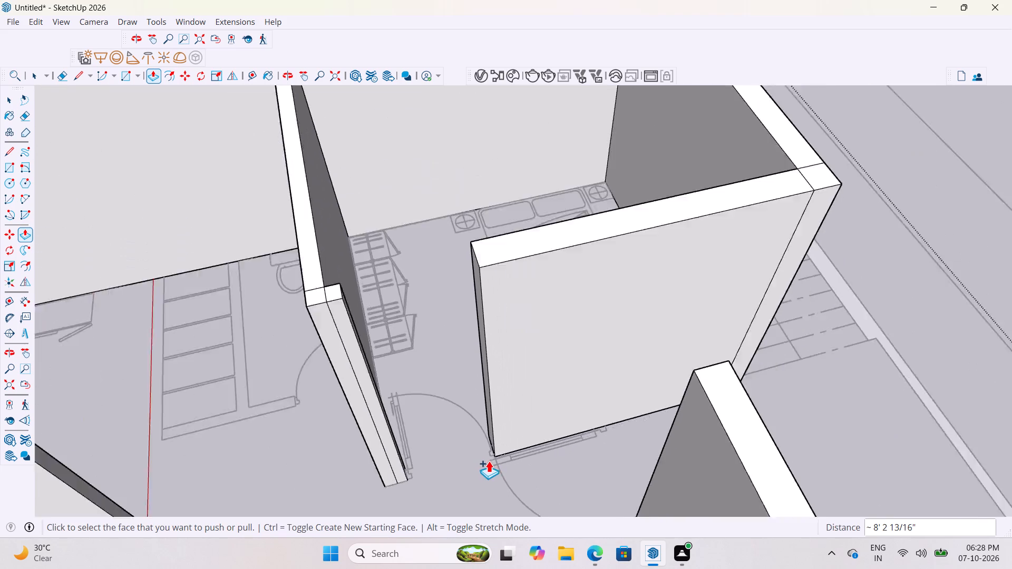
scroll(489, 460, "down", 8)
middle_click_drag(724, 444, 381, 513)
scroll(539, 454, "down", 10)
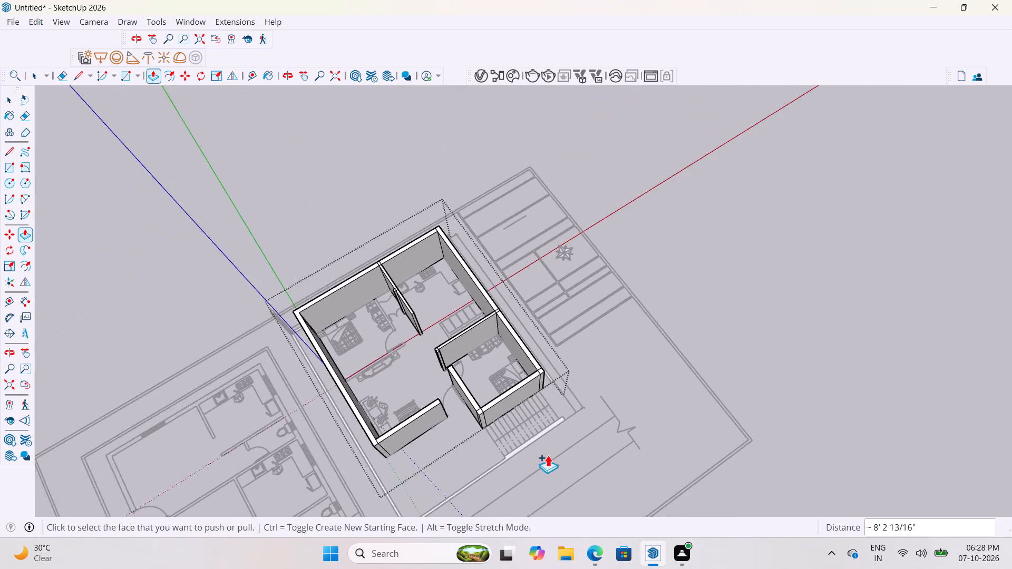
middle_click_drag(579, 459, 443, 453)
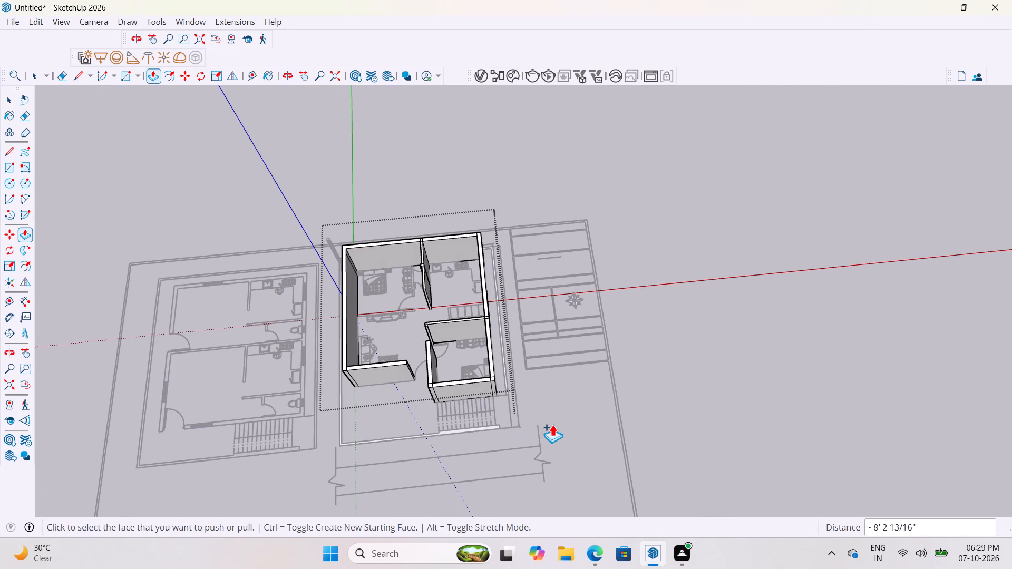
scroll(397, 374, "up", 7)
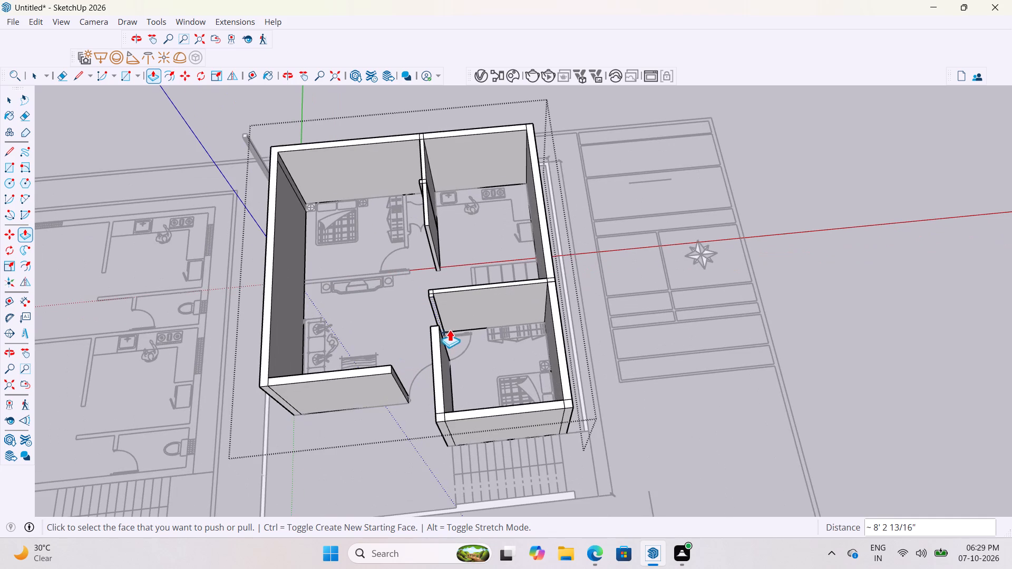
scroll(414, 377, "up", 4)
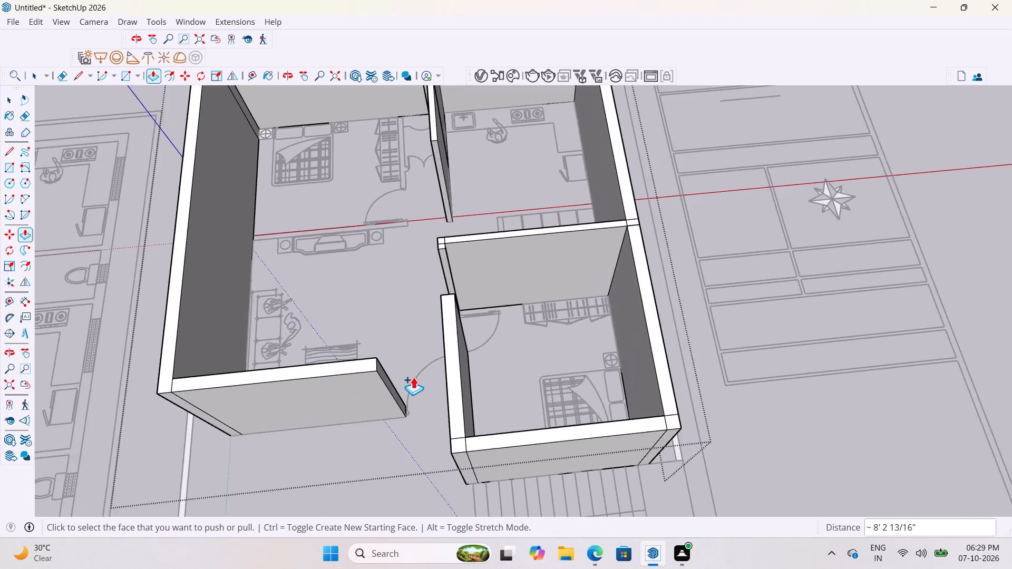
scroll(413, 377, "up", 6)
scroll(466, 427, "down", 7)
middle_click_drag(554, 246, 658, 251)
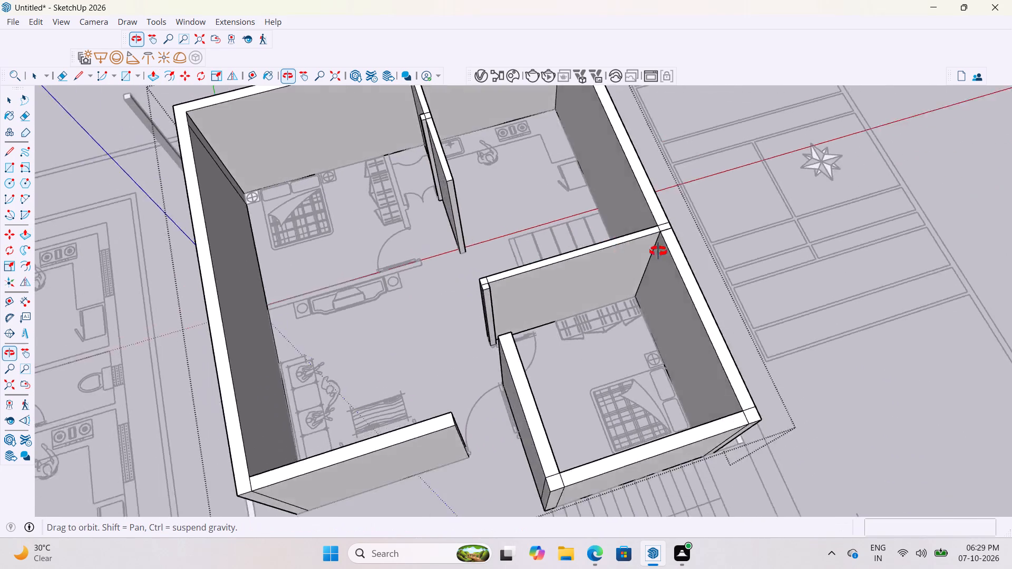
middle_click_drag(658, 251, 700, 301)
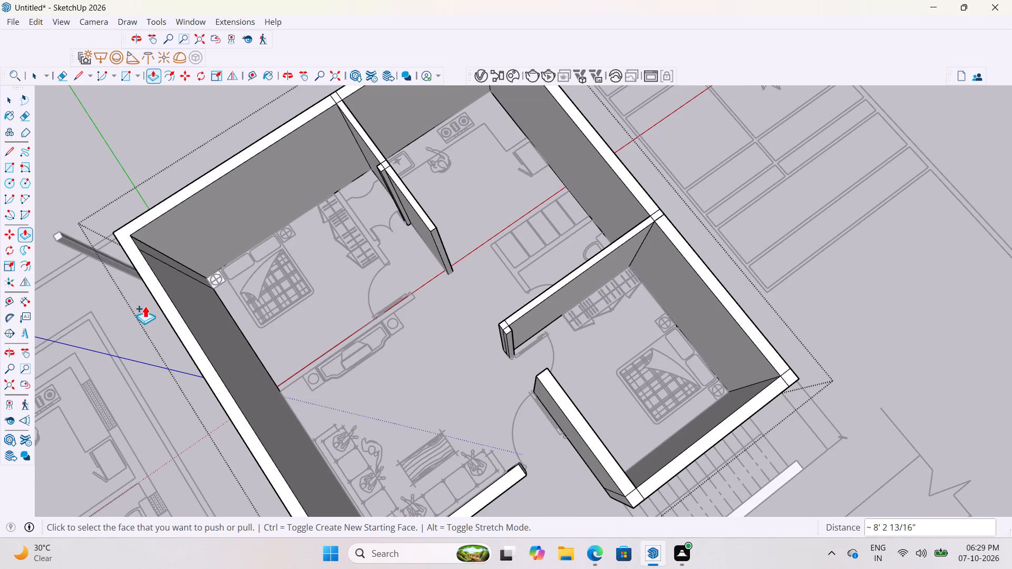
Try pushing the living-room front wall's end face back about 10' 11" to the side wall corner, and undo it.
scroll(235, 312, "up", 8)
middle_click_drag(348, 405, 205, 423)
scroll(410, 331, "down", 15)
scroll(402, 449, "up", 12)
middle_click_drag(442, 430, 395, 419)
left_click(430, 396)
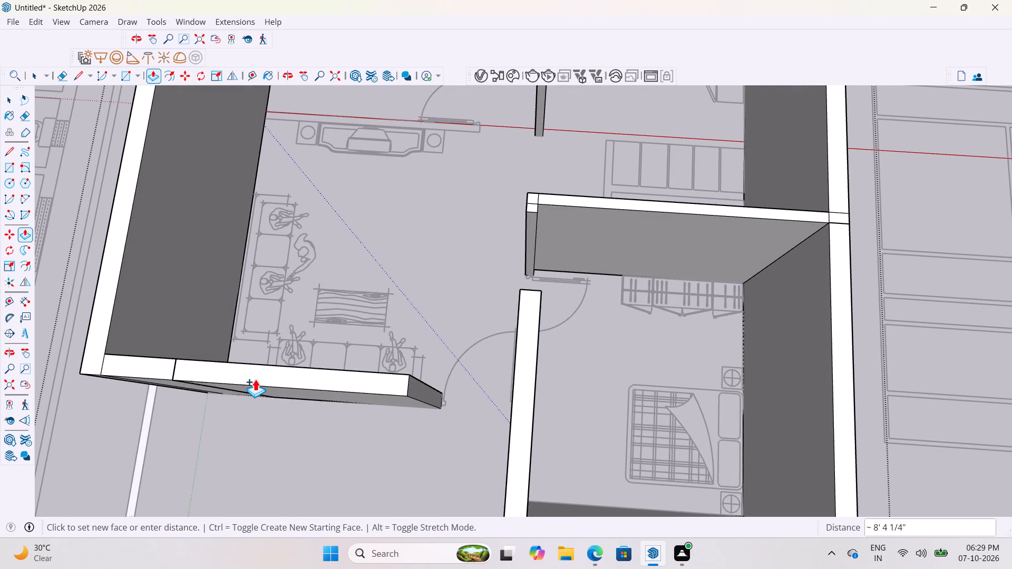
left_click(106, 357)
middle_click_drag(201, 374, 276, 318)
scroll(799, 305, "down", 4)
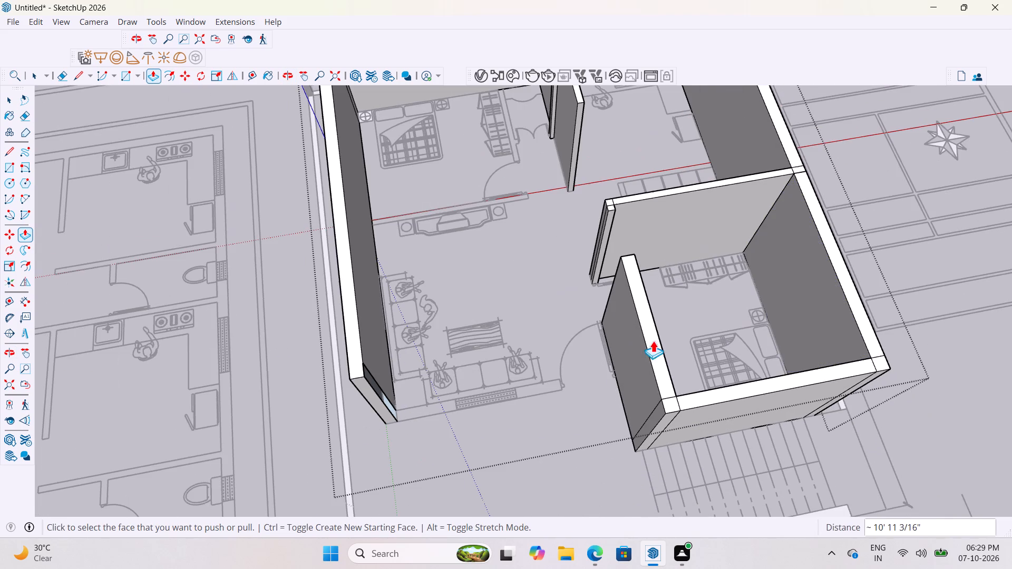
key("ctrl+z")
Push the living-room front wall's free end face back about 10' 11" to the corner at the side wall.
scroll(570, 365, "up", 3)
middle_click_drag(549, 352, 393, 328)
left_click(493, 331)
left_click(490, 331)
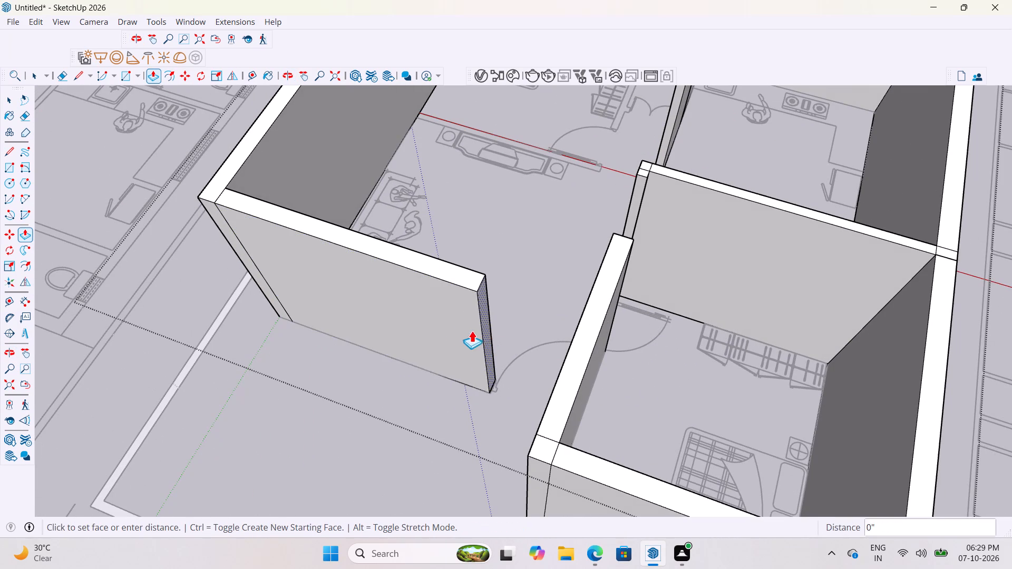
left_click(222, 221)
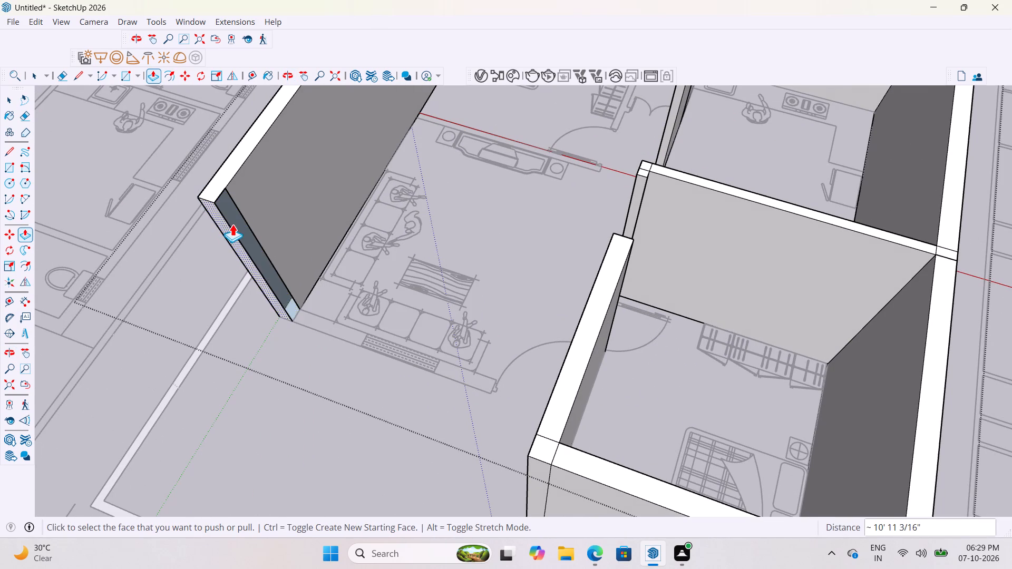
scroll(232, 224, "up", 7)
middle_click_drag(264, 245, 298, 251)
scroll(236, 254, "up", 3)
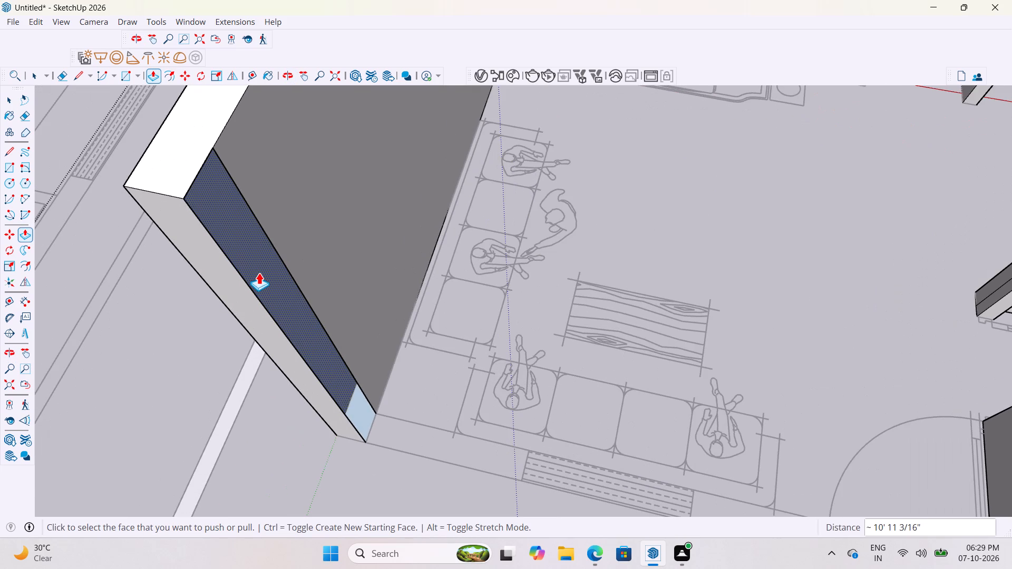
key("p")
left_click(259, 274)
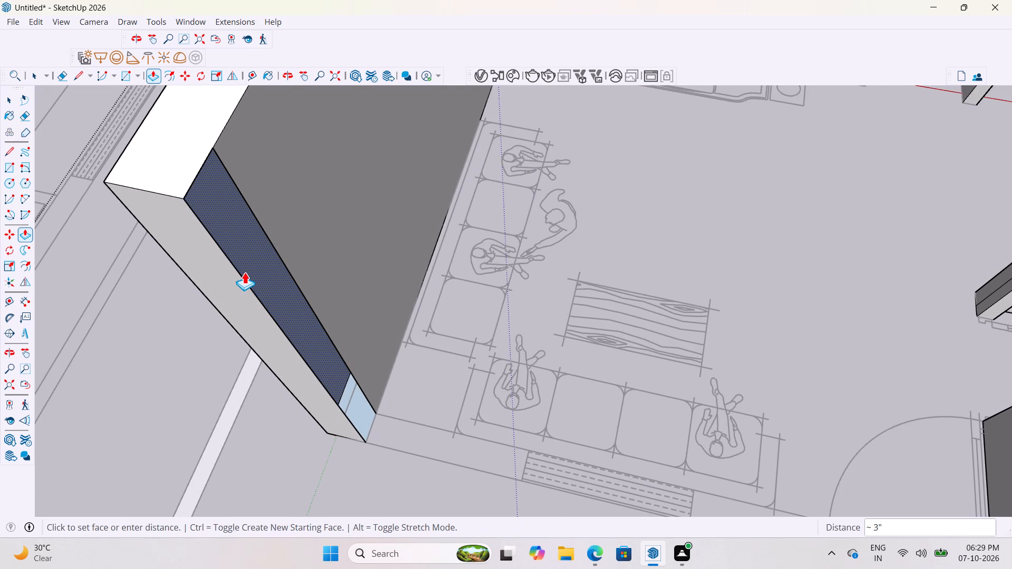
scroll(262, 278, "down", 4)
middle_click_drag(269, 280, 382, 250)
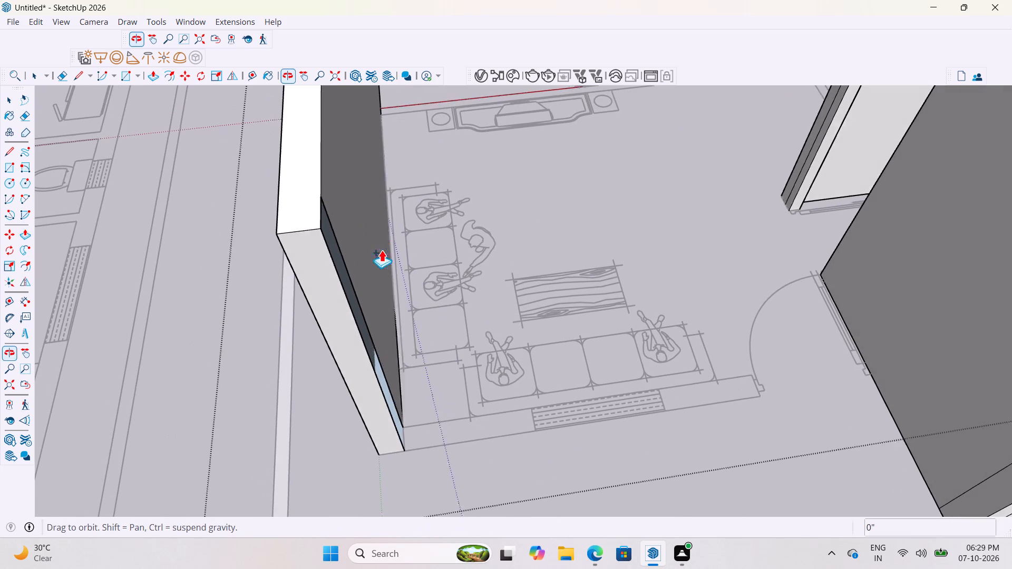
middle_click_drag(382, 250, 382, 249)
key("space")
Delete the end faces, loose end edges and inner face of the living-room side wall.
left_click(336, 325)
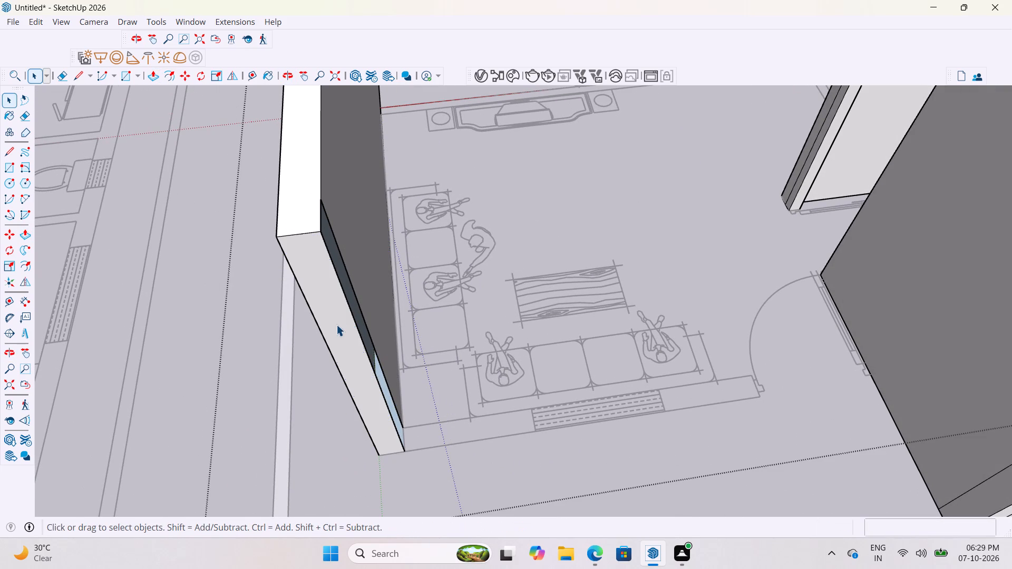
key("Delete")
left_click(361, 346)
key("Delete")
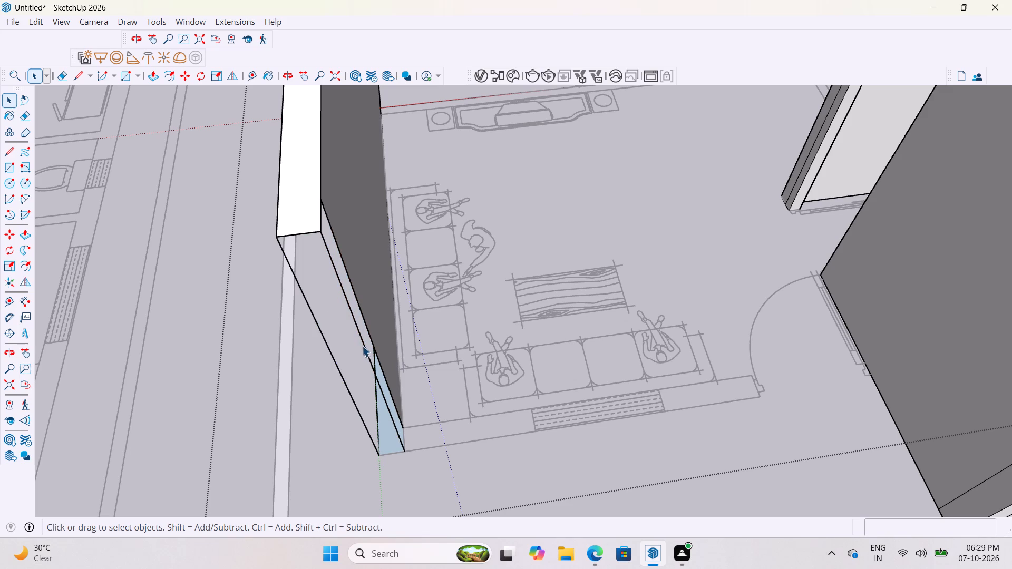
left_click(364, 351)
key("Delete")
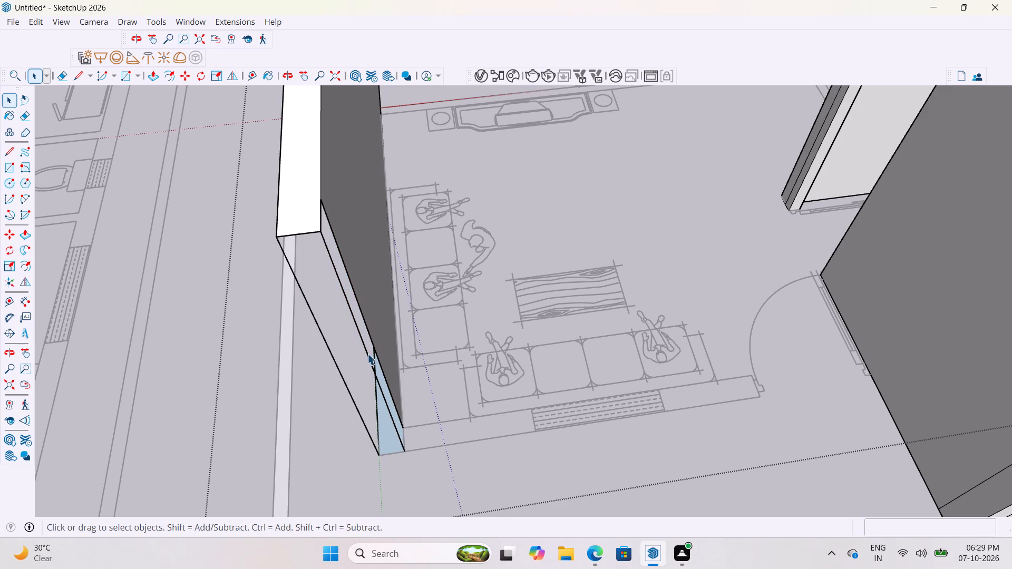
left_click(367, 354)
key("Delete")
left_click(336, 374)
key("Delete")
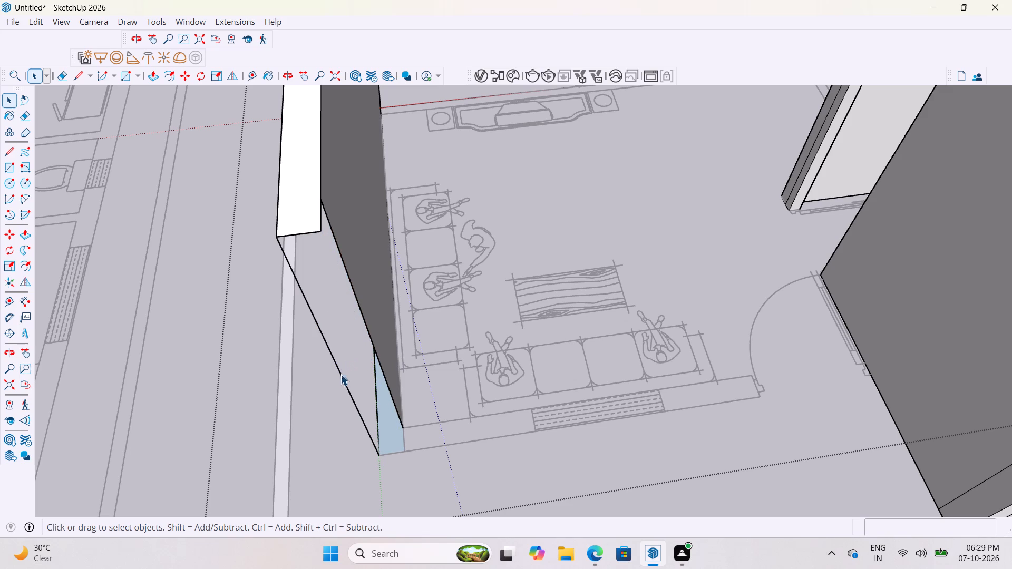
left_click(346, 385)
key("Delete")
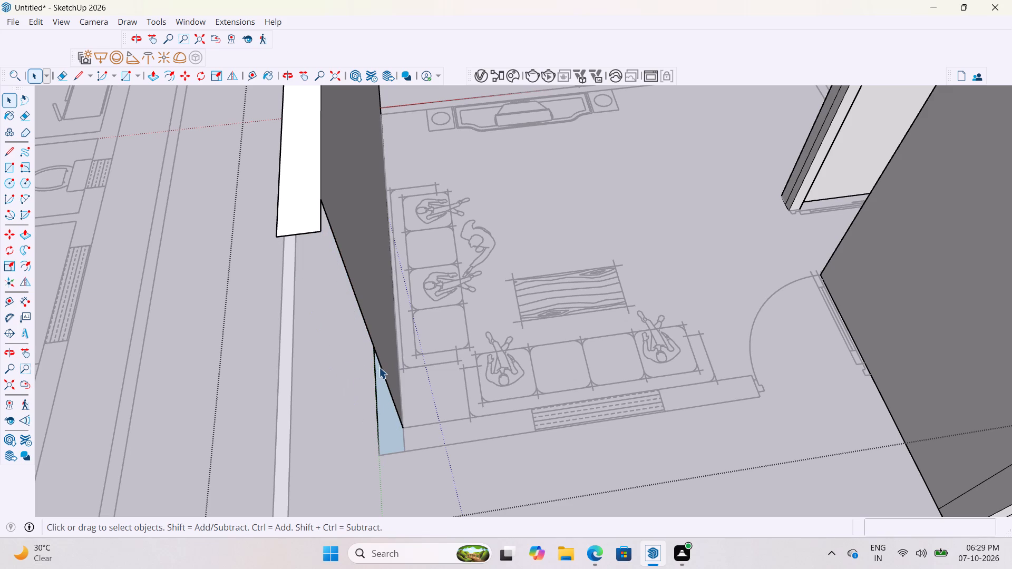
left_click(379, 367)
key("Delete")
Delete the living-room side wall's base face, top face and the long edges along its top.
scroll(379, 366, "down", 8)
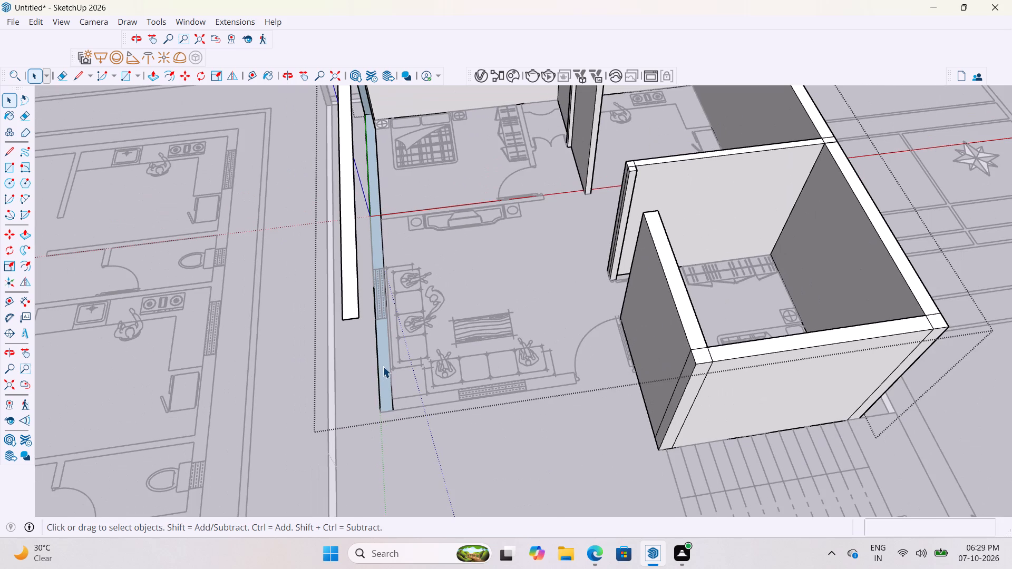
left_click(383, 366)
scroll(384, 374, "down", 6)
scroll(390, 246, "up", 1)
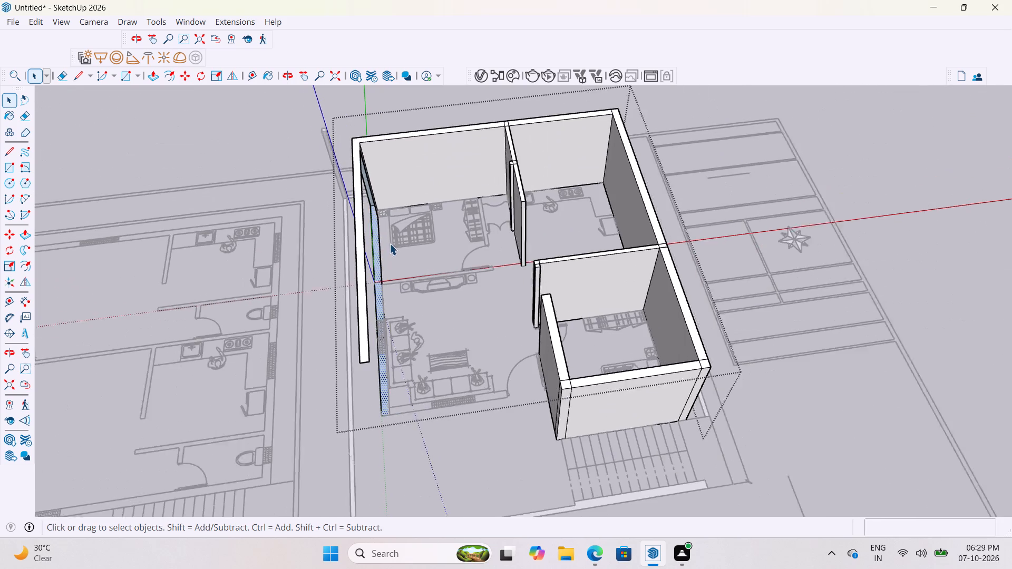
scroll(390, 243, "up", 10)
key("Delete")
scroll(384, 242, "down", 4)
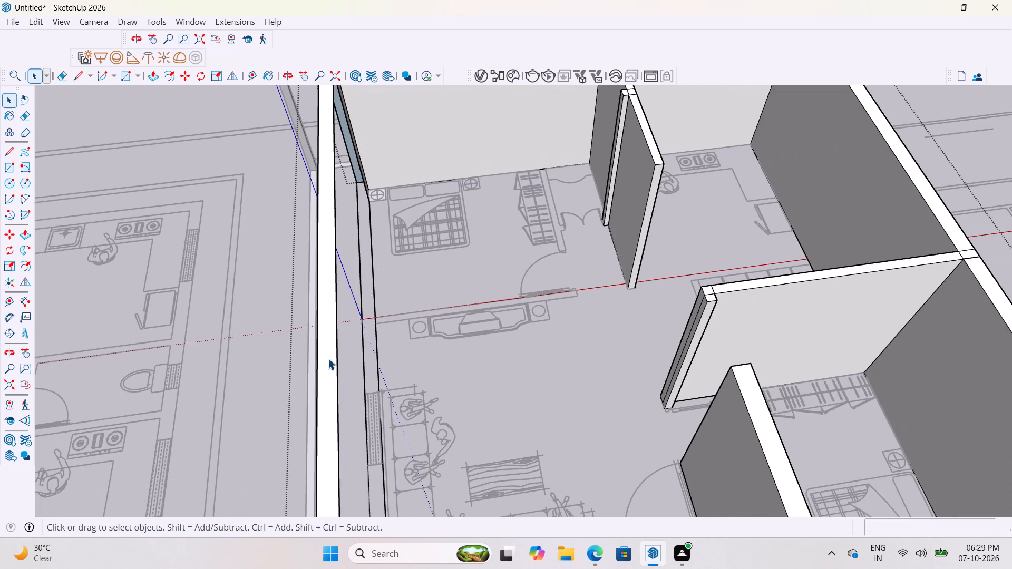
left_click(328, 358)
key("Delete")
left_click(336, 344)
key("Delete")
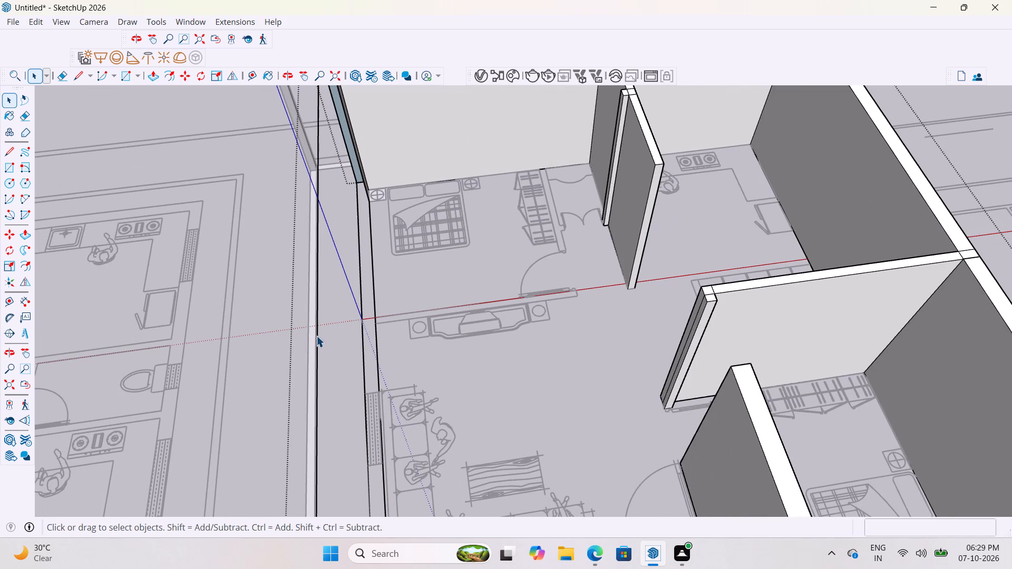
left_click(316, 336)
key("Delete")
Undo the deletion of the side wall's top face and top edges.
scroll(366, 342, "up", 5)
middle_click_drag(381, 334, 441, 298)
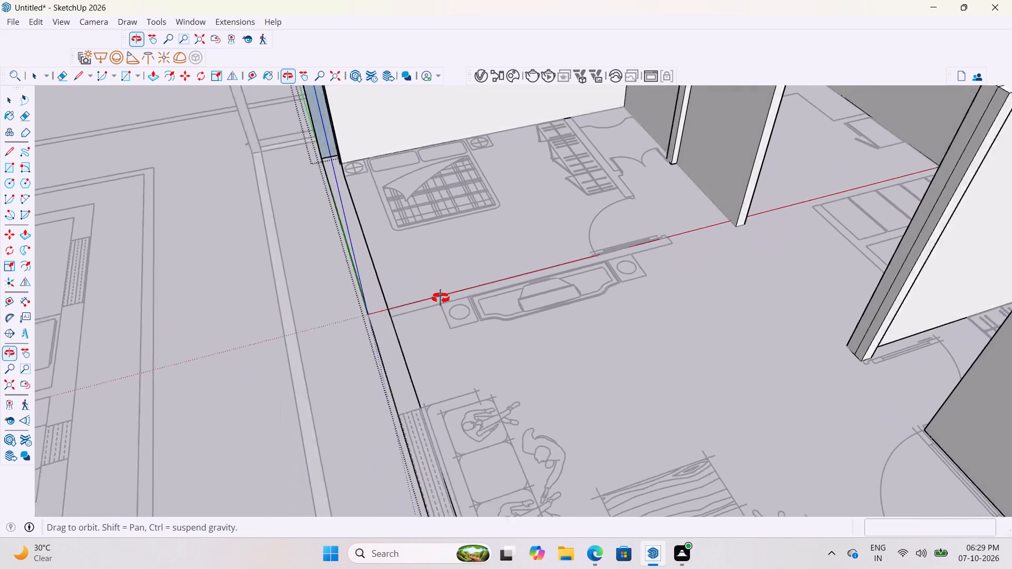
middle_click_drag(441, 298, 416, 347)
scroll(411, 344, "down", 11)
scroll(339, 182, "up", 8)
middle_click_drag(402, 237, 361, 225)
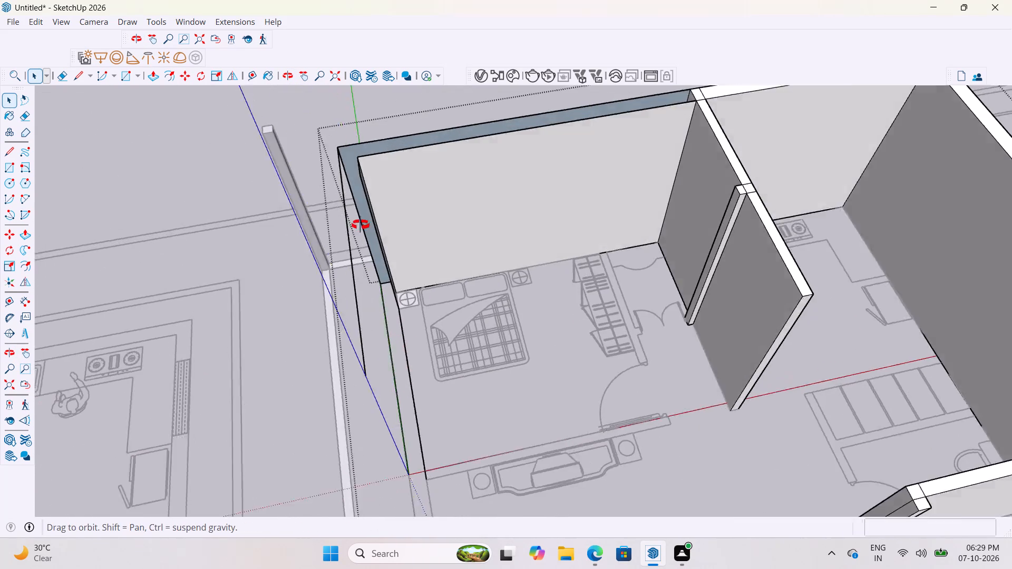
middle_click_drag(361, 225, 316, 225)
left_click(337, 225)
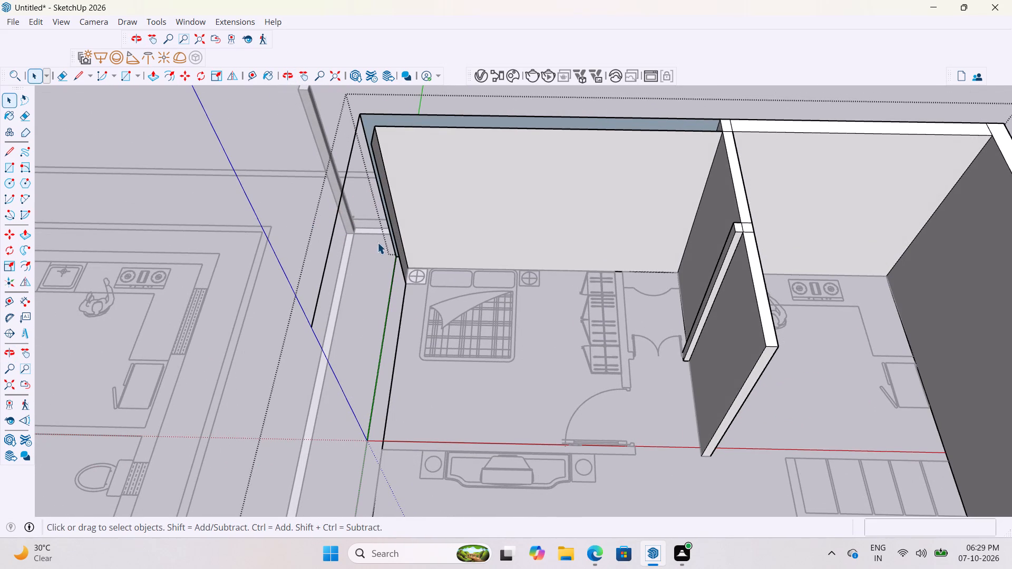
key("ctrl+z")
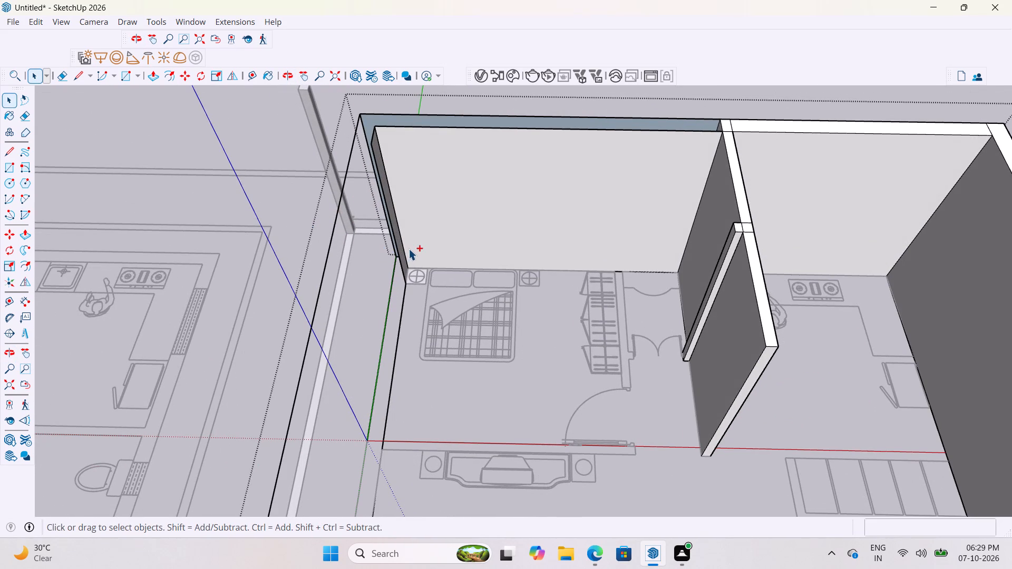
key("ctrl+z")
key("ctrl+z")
Examine the hollow side wall and its bedroom corner from inside and outside the house.
scroll(402, 252, "down", 3)
middle_click_drag(400, 260, 390, 212)
scroll(400, 277, "up", 9)
middle_click_drag(400, 277, 516, 220)
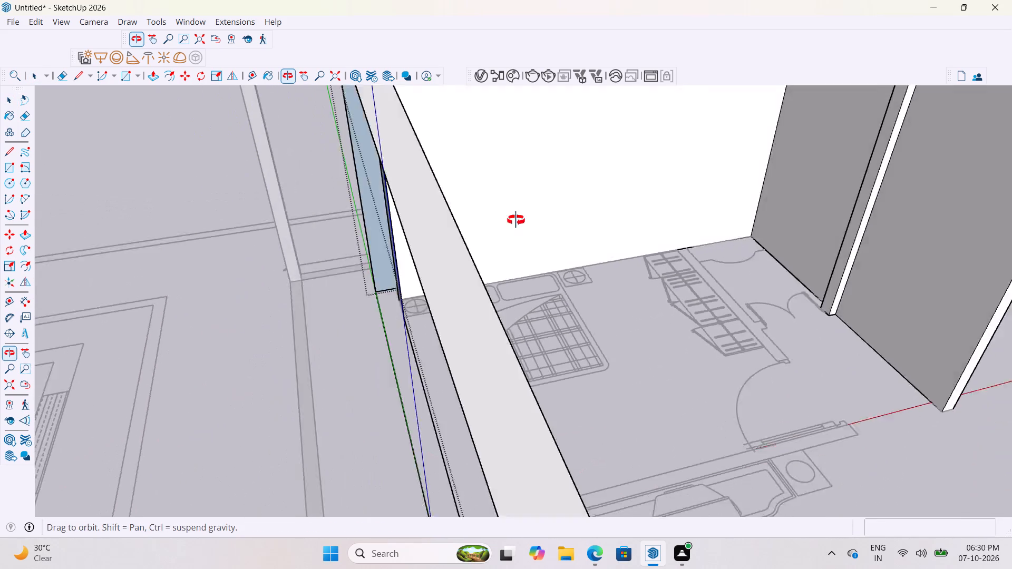
middle_click_drag(516, 220, 802, 278)
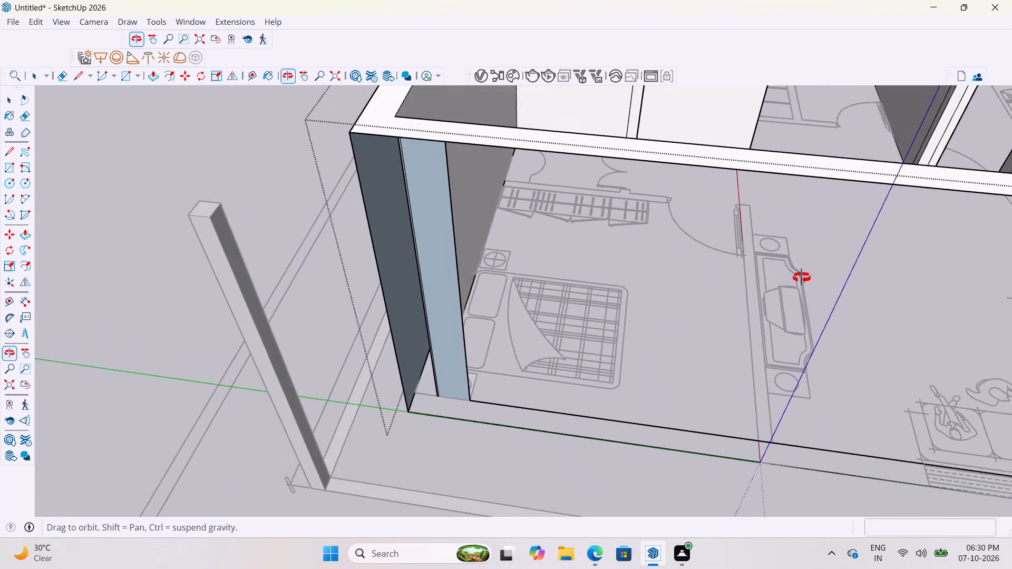
middle_click_drag(802, 278, 372, 261)
scroll(372, 261, "down", 9)
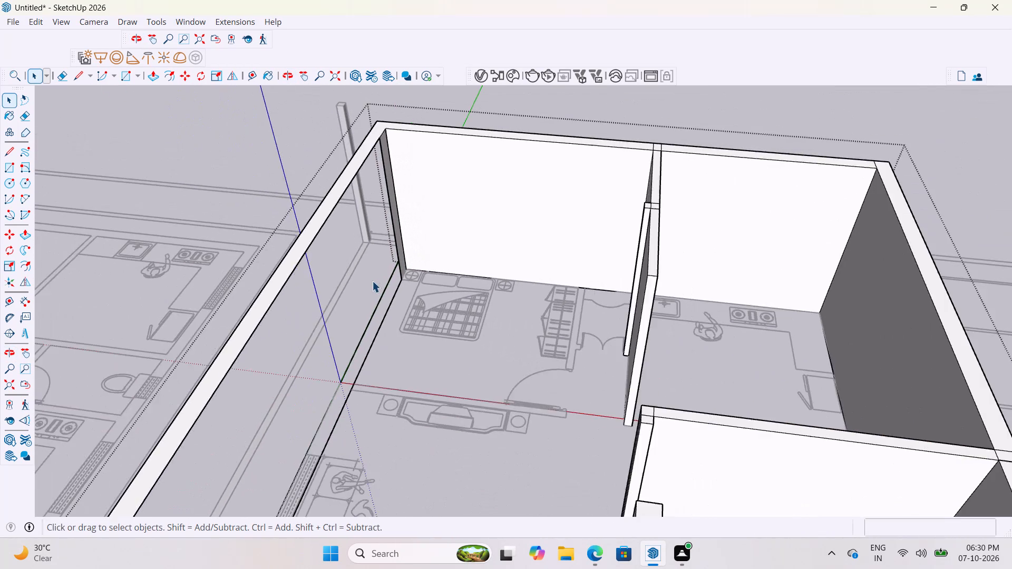
scroll(372, 281, "down", 7)
scroll(419, 231, "up", 10)
middle_click_drag(376, 192, 504, 116)
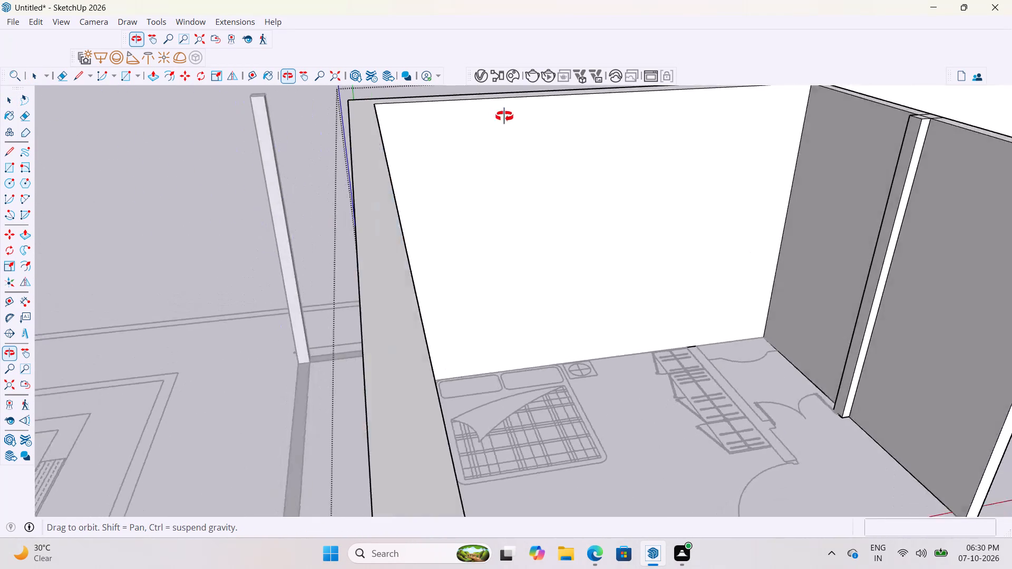
middle_click_drag(504, 116, 718, 104)
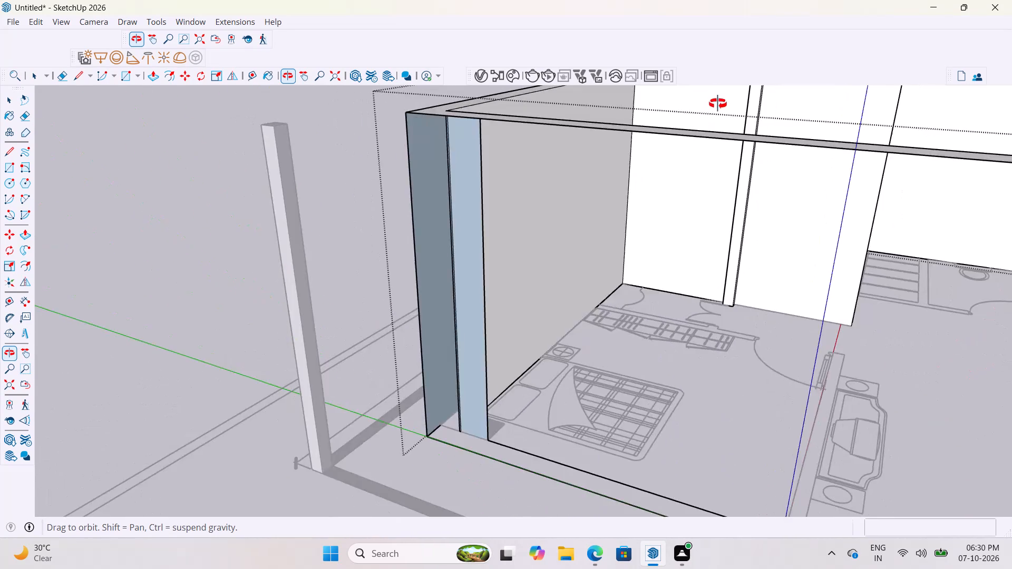
middle_click_drag(718, 104, 374, 201)
scroll(401, 200, "down", 14)
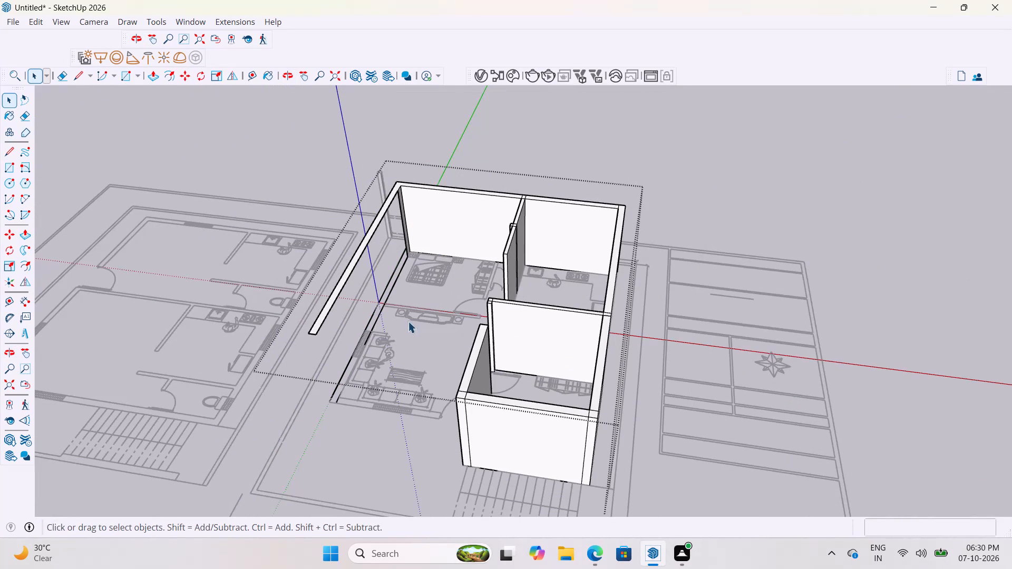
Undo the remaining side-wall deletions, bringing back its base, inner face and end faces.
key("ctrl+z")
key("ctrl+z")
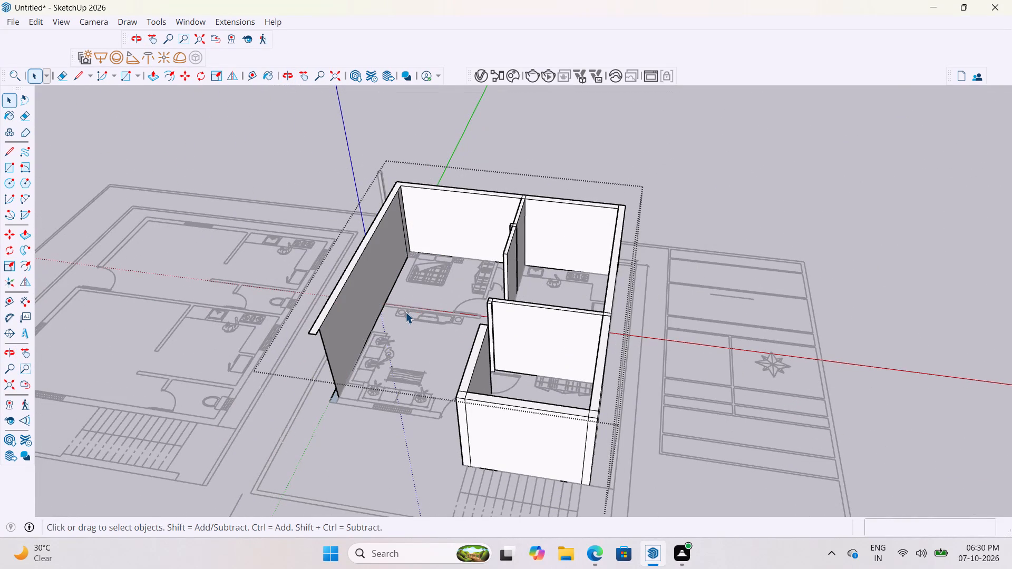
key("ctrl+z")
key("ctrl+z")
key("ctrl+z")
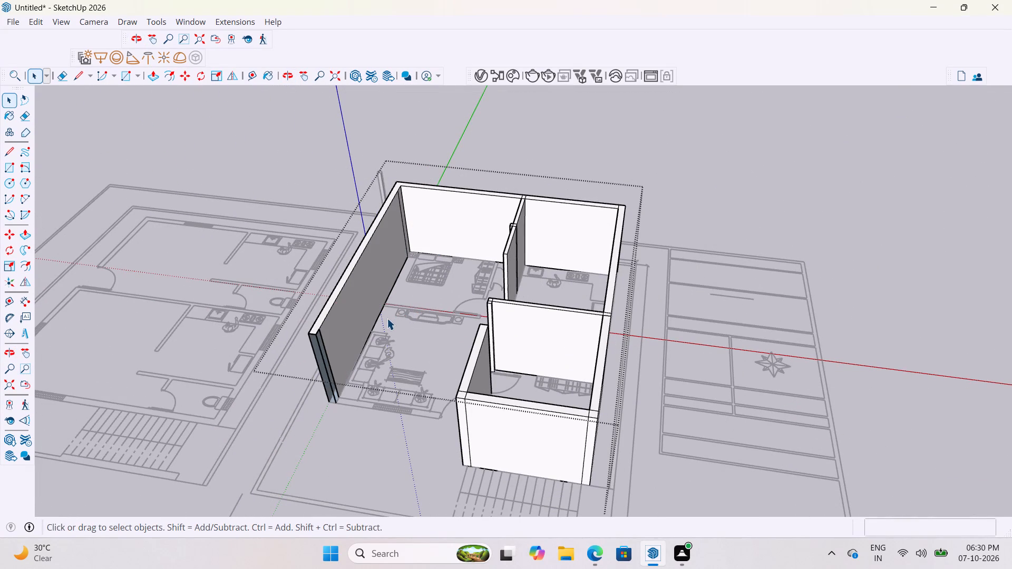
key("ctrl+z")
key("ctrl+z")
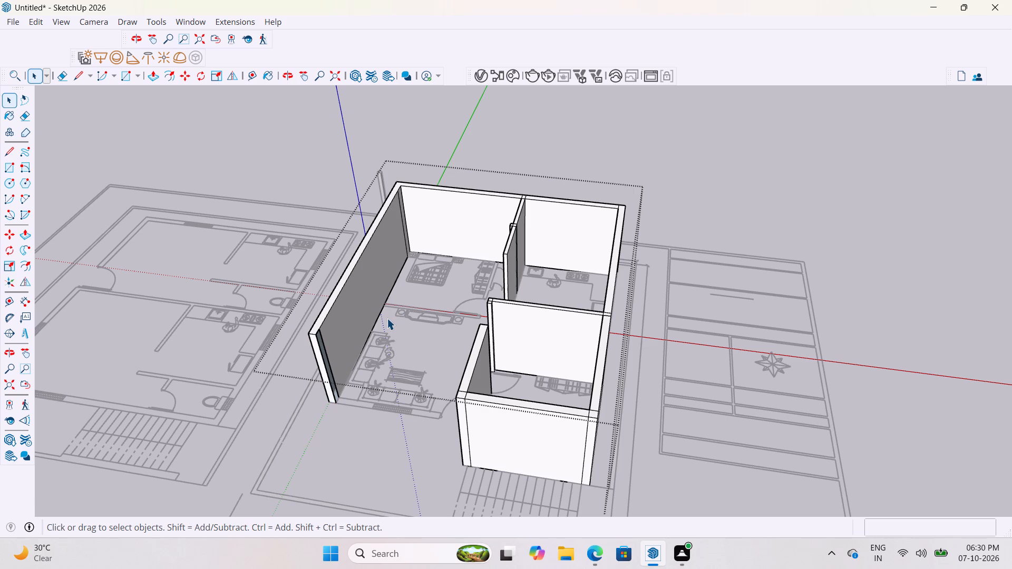
Undo the push-back of the living-room front wall, bringing the wall back in front of the sofa area.
key("ctrl+z")
key("ctrl+z")
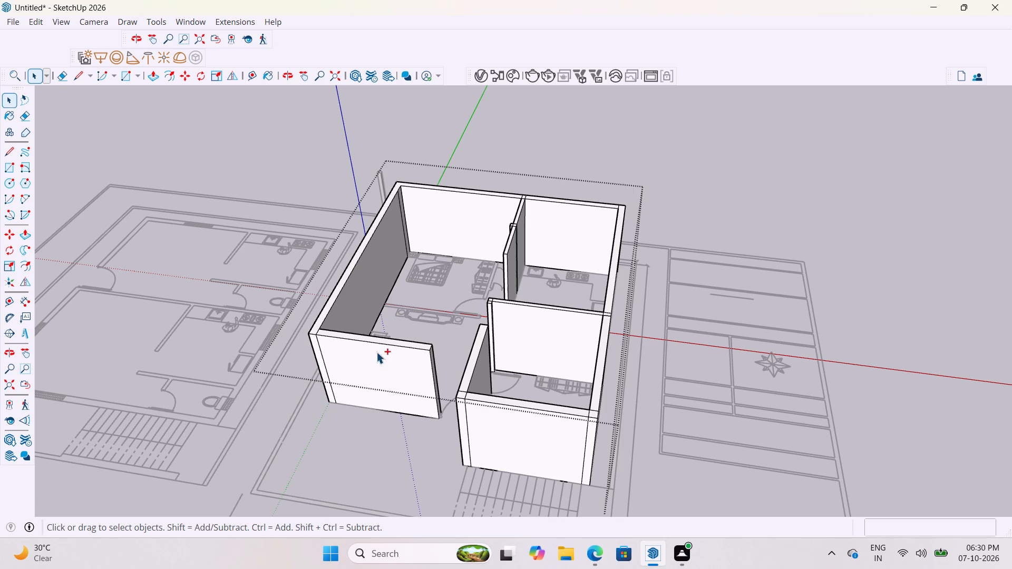
Draw a rectangle about 11' 8" by 4 15/16" over the bedroom–living-room partition, from the side wall to the bedroom door jamb.
scroll(417, 382, "up", 6)
scroll(394, 243, "up", 4)
middle_click_drag(405, 273, 459, 347)
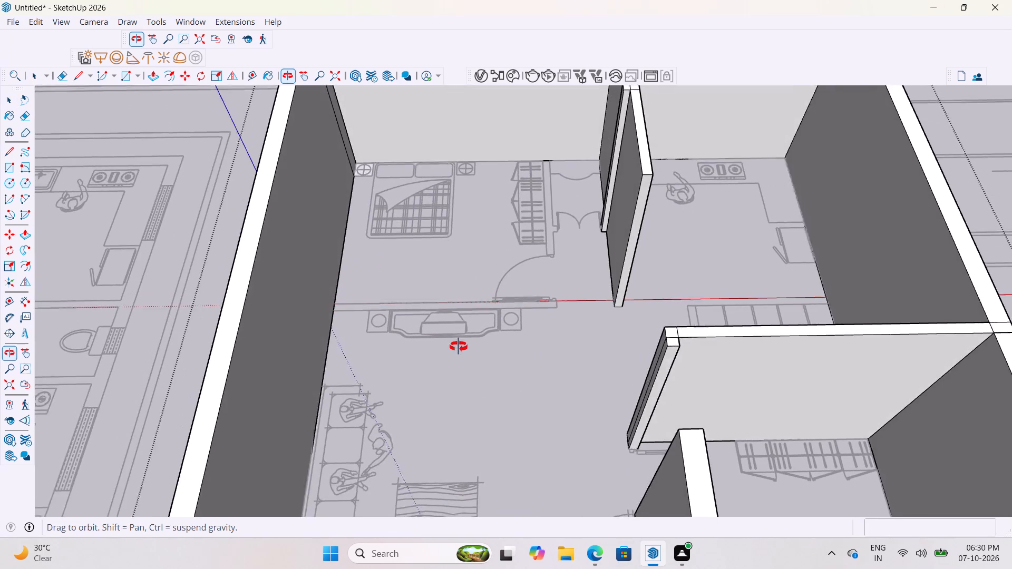
middle_click_drag(459, 347, 442, 361)
scroll(473, 294, "up", 2)
scroll(376, 283, "up", 9)
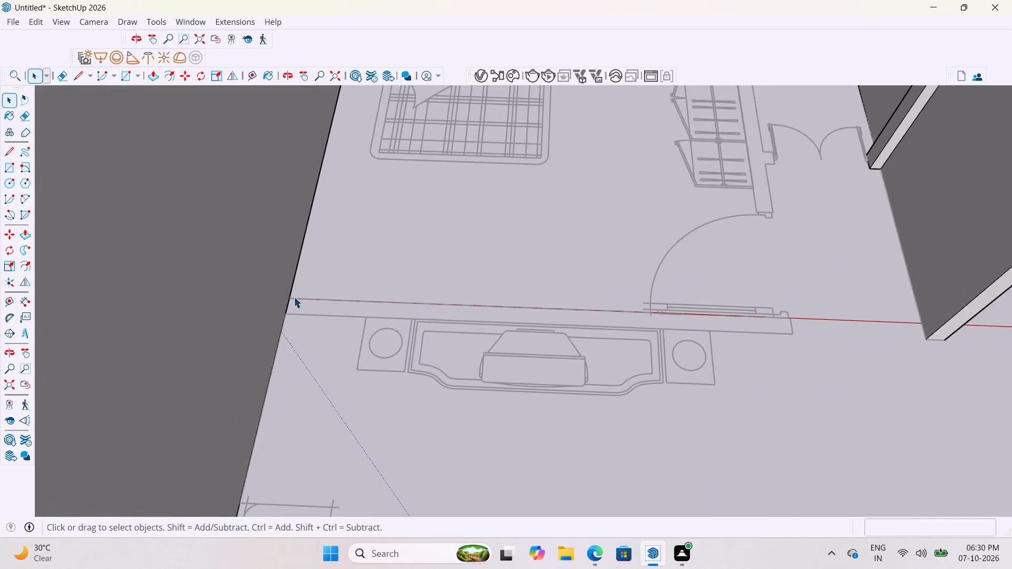
scroll(294, 297, "down", 10)
scroll(309, 343, "down", 6)
scroll(420, 327, "up", 8)
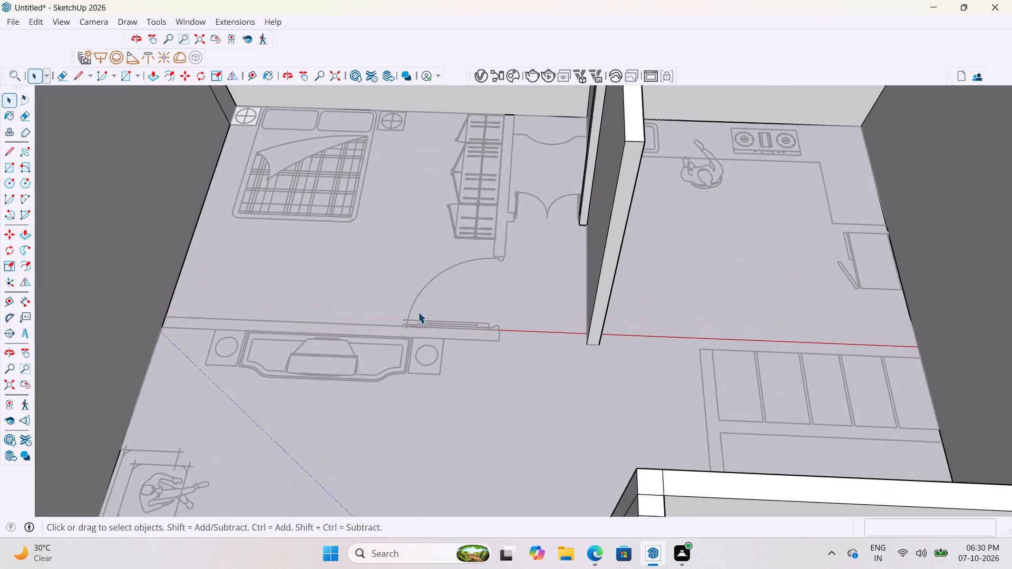
scroll(418, 312, "down", 4)
scroll(225, 327, "up", 3)
scroll(227, 323, "down", 2)
scroll(236, 321, "up", 1)
middle_click_drag(260, 320, 378, 288)
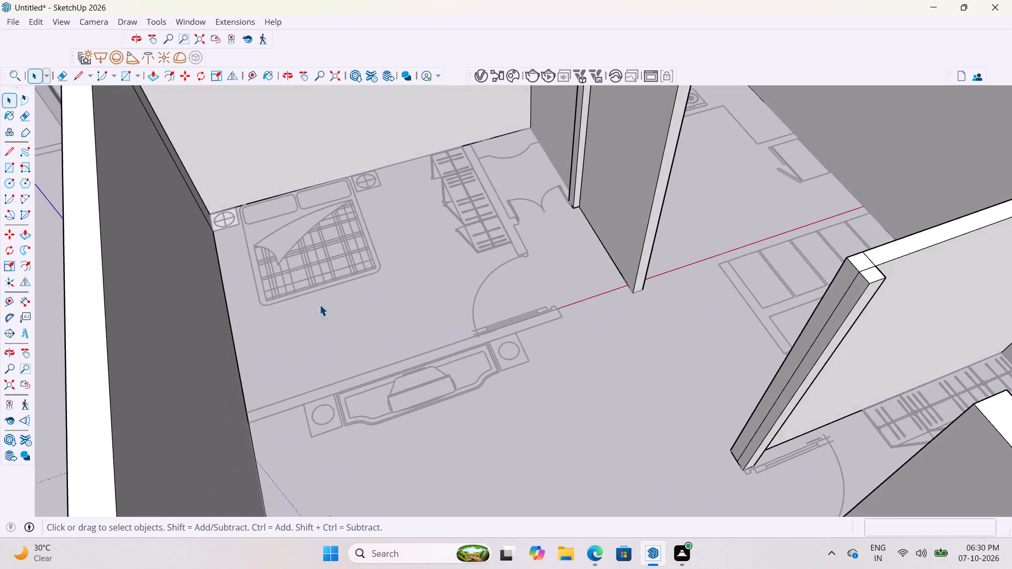
scroll(301, 334, "down", 5)
scroll(286, 382, "up", 10)
middle_click_drag(281, 381, 202, 414)
scroll(232, 381, "up", 3)
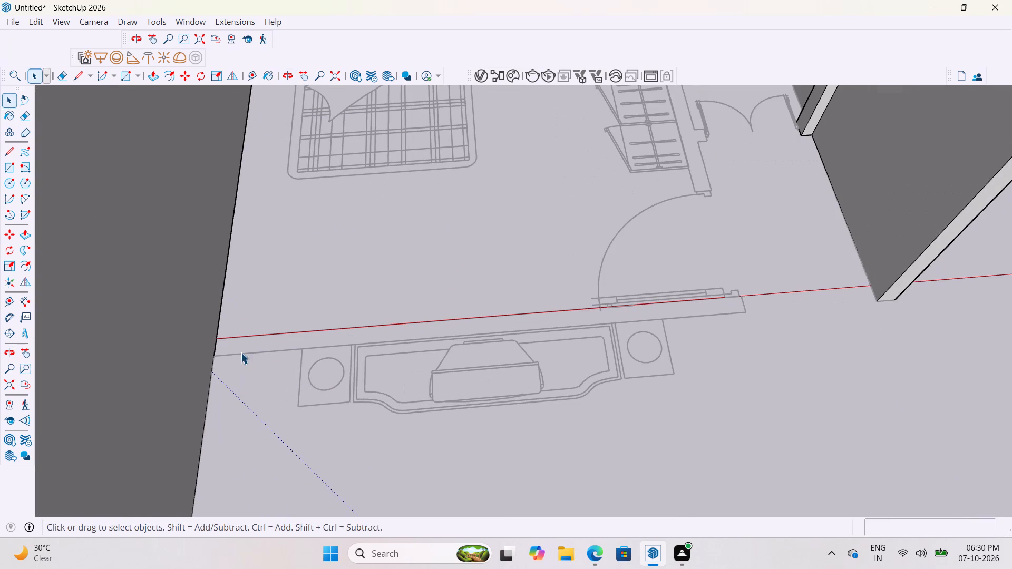
key("r")
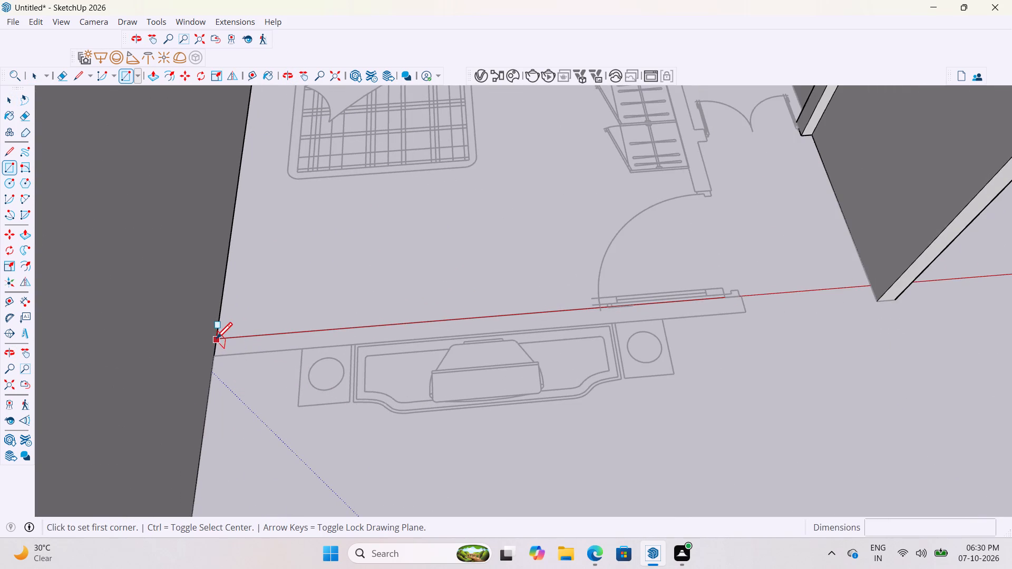
left_click(217, 357)
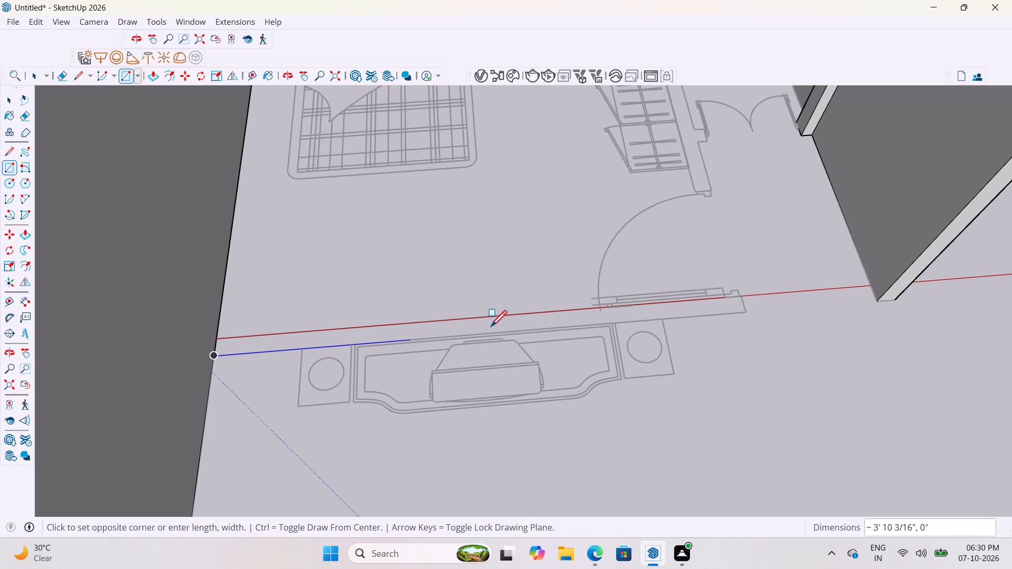
left_click(742, 299)
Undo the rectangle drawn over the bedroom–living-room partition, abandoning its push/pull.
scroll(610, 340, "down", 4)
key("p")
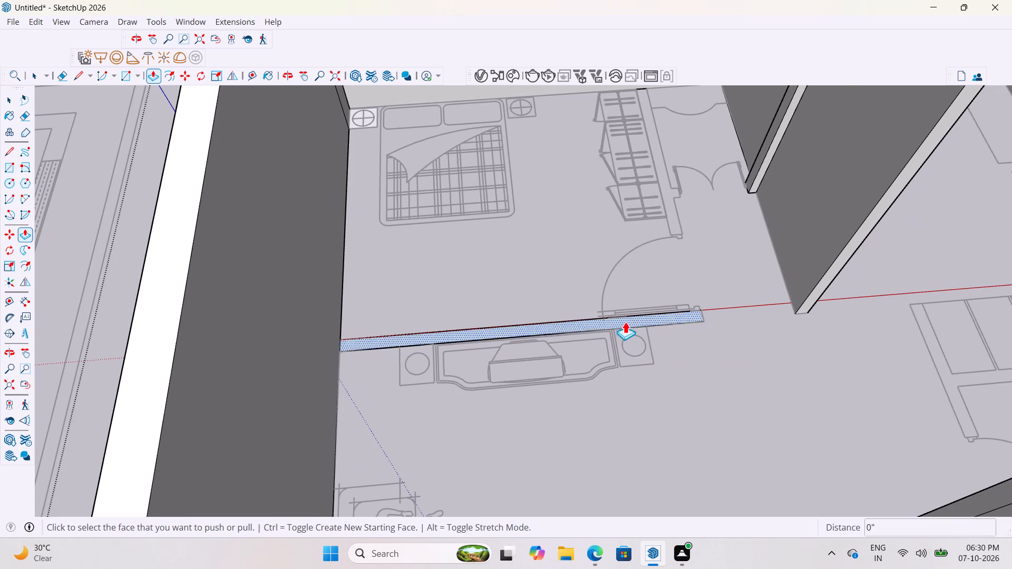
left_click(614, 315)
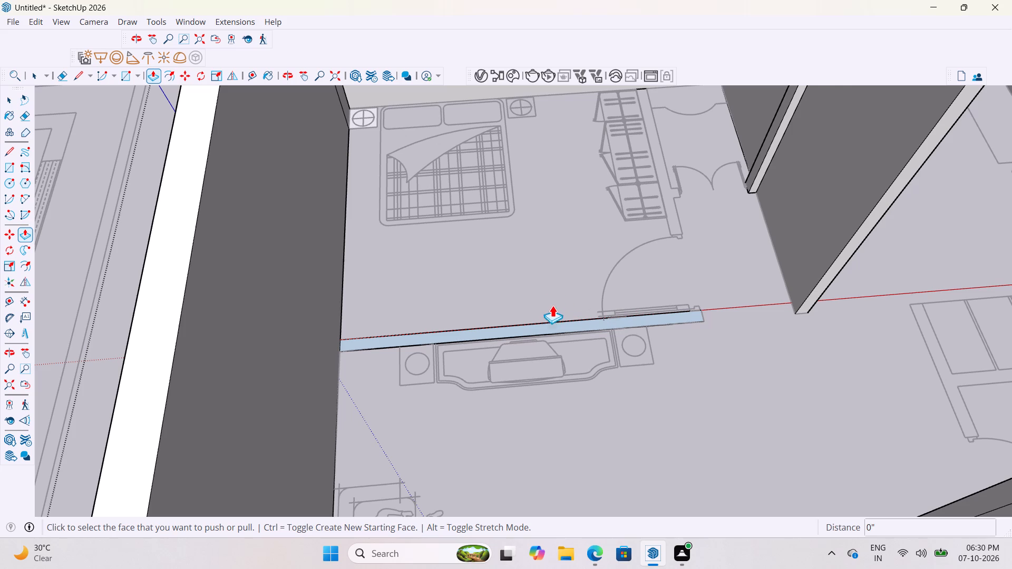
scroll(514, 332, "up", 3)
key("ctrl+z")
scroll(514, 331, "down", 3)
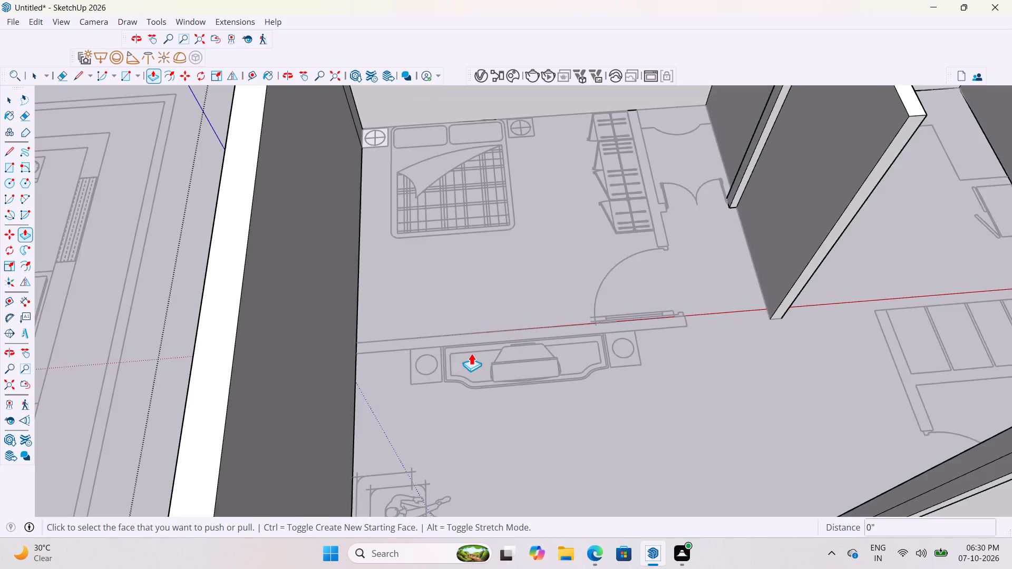
Select all the connected house-wall geometry from the side wall to check which walls are joined, and clear the selection.
scroll(471, 353, "down", 4)
scroll(293, 331, "up", 12)
scroll(387, 359, "up", 4)
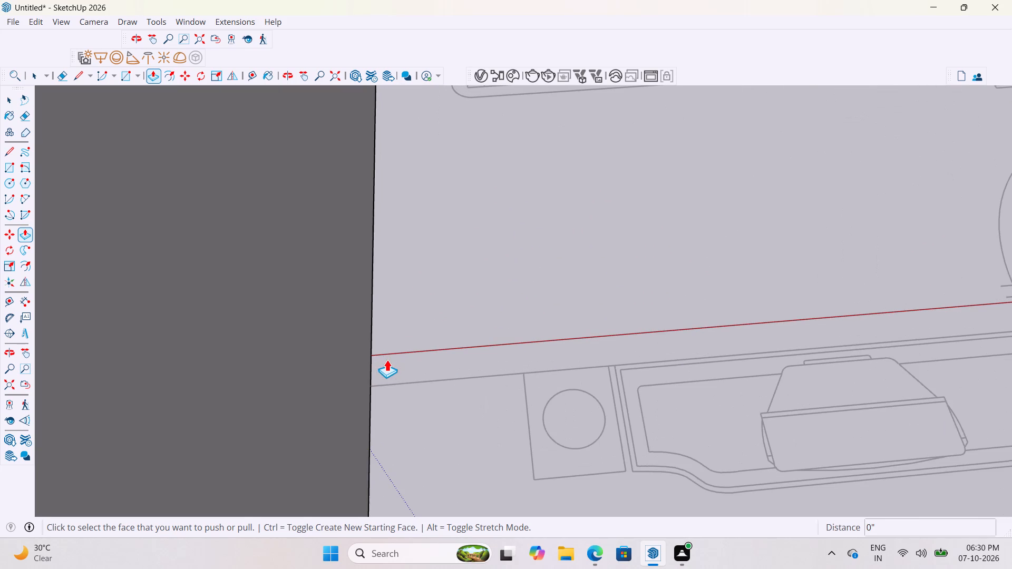
key("space")
double_click(365, 362)
double_click(363, 377)
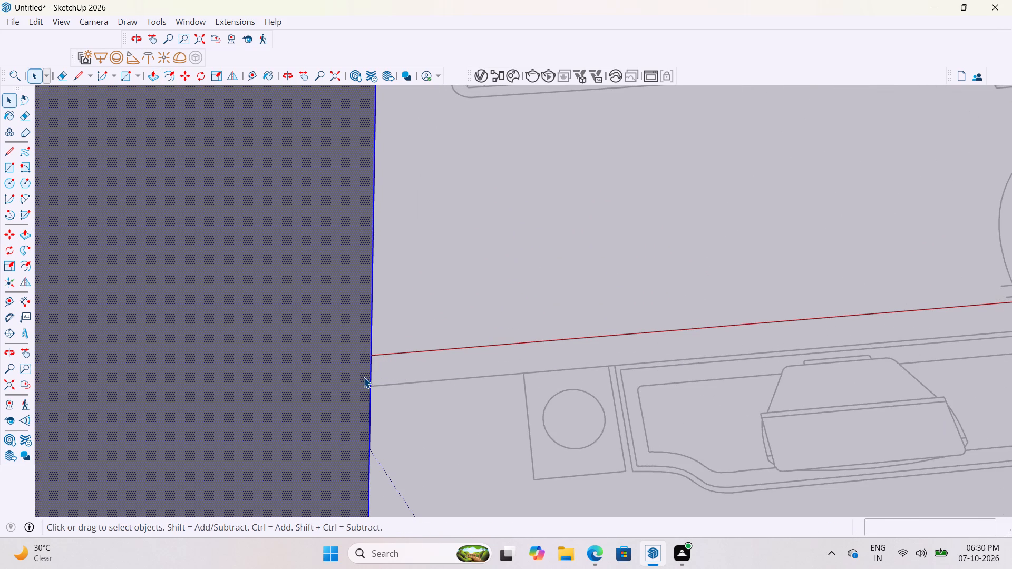
triple_click(349, 379)
double_click(349, 379)
scroll(390, 397, "down", 13)
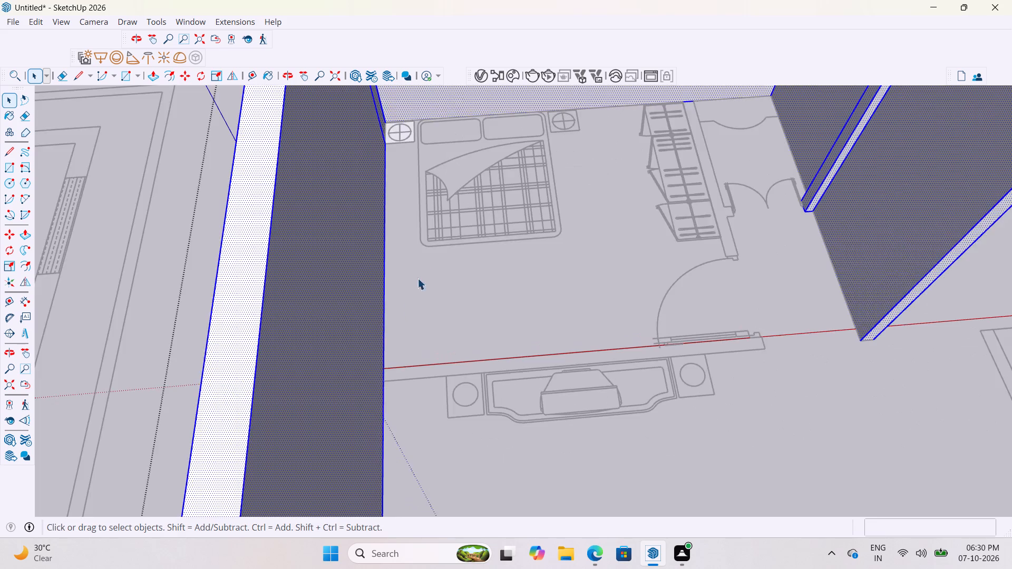
scroll(417, 278, "down", 20)
scroll(417, 278, "down", 2)
scroll(510, 387, "up", 6)
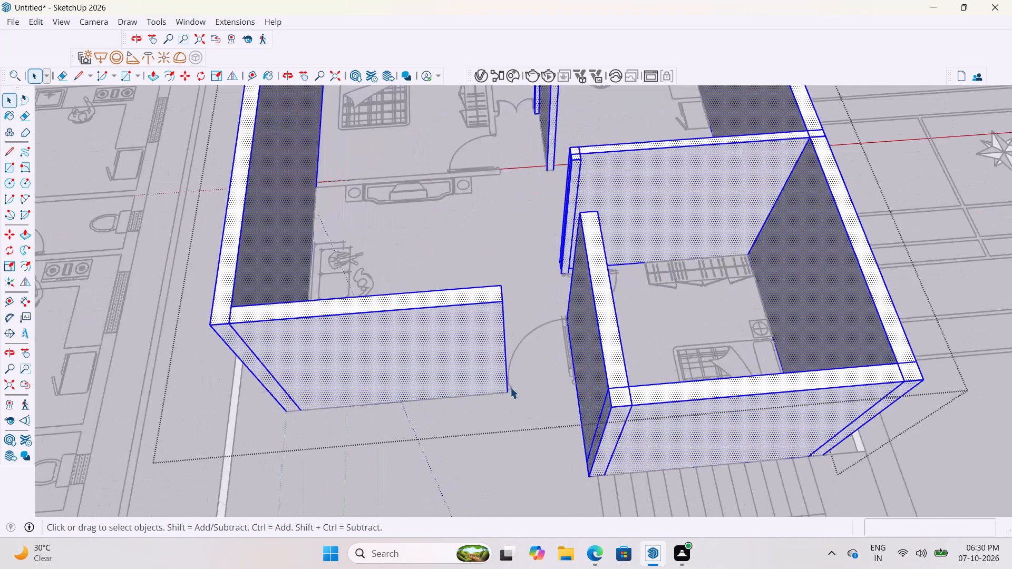
scroll(510, 387, "up", 3)
middle_click_drag(510, 387, 490, 395)
left_click(435, 423)
Examine the living-room front wall, side wall and interior partitions from several angles.
scroll(479, 378, "up", 4)
middle_click_drag(503, 344, 432, 346)
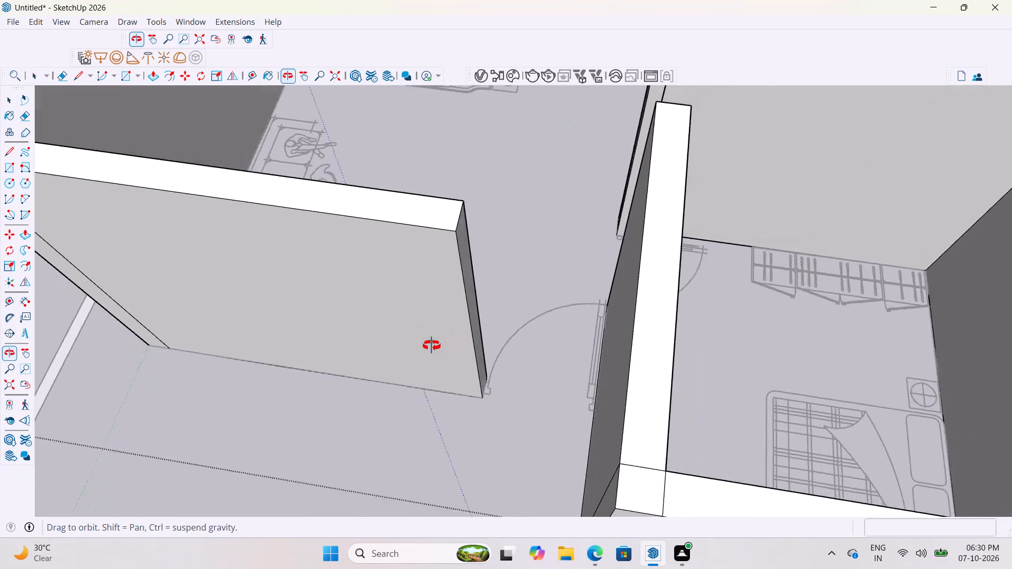
middle_click_drag(432, 346, 562, 309)
scroll(553, 283, "down", 11)
scroll(419, 327, "up", 3)
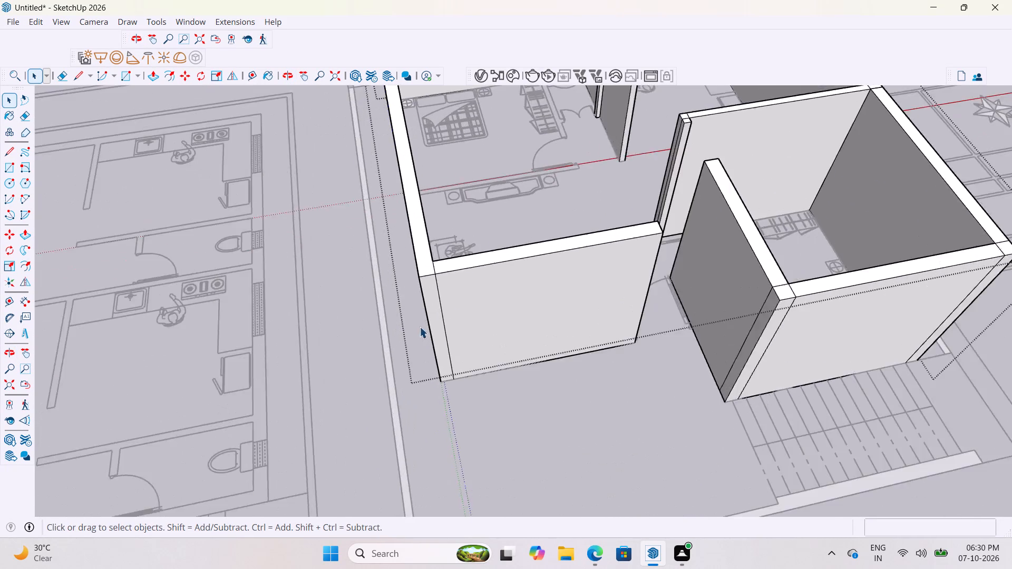
scroll(420, 327, "up", 7)
middle_click_drag(544, 240, 404, 285)
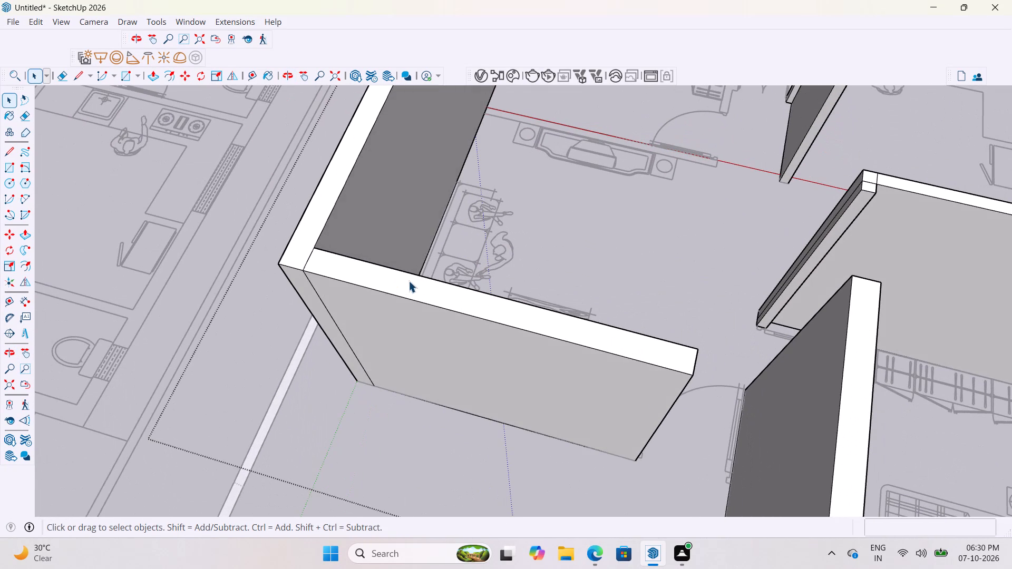
scroll(675, 367, "down", 10)
scroll(831, 365, "up", 8)
scroll(756, 315, "up", 2)
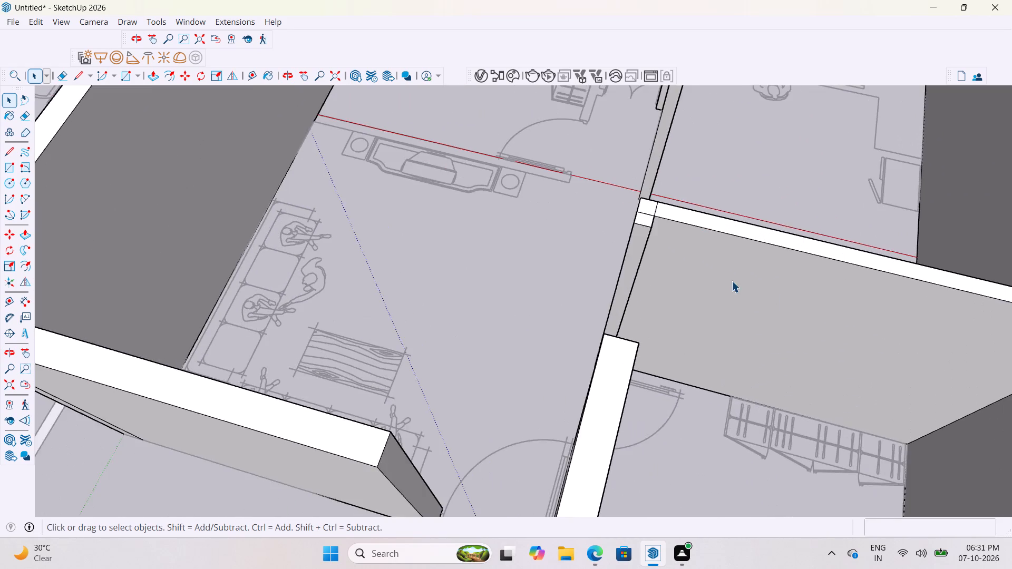
scroll(723, 283, "down", 11)
scroll(782, 261, "up", 4)
middle_click_drag(763, 260, 860, 209)
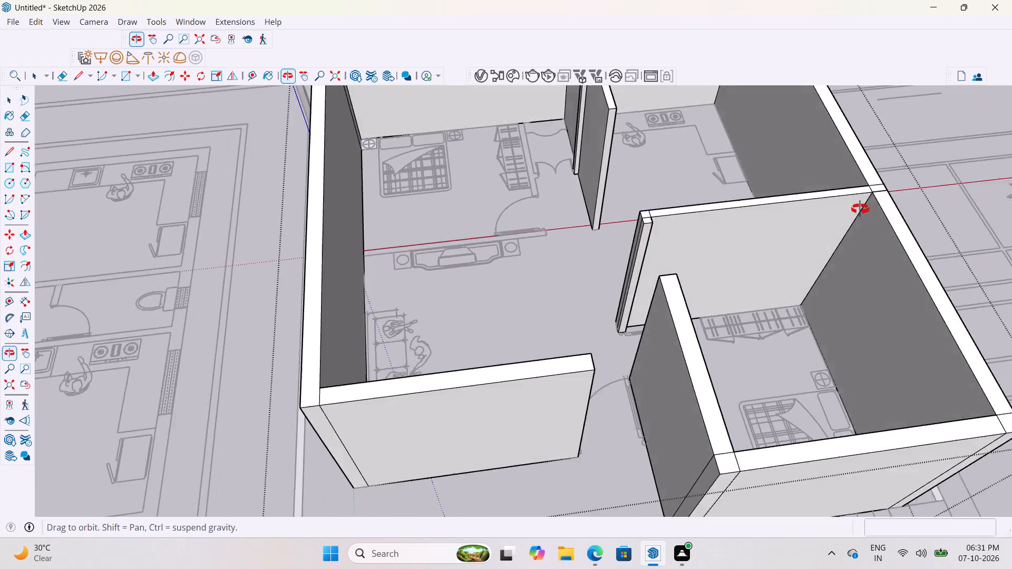
middle_click_drag(860, 209, 729, 195)
scroll(705, 269, "down", 3)
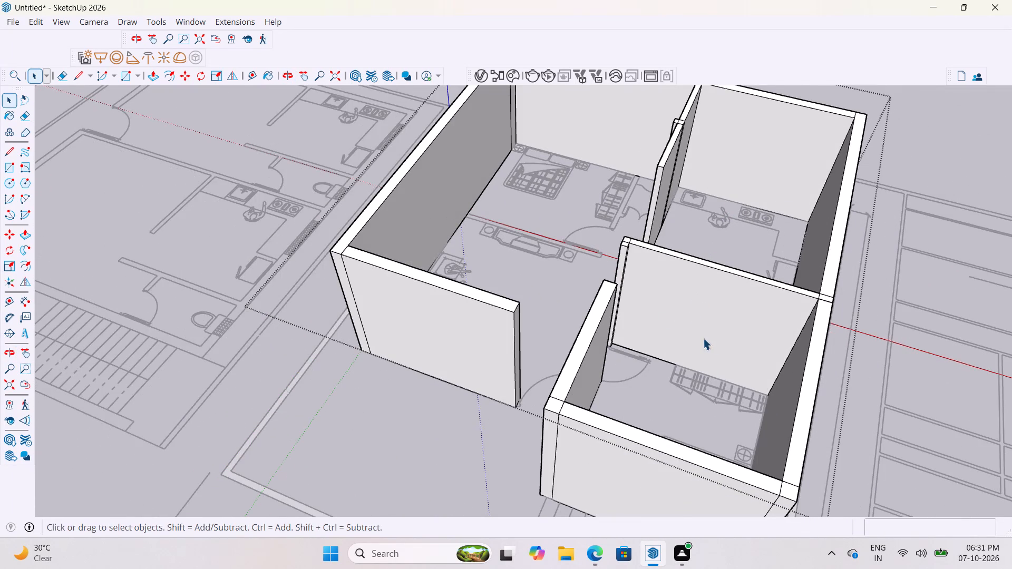
scroll(703, 338, "down", 8)
scroll(663, 486, "up", 7)
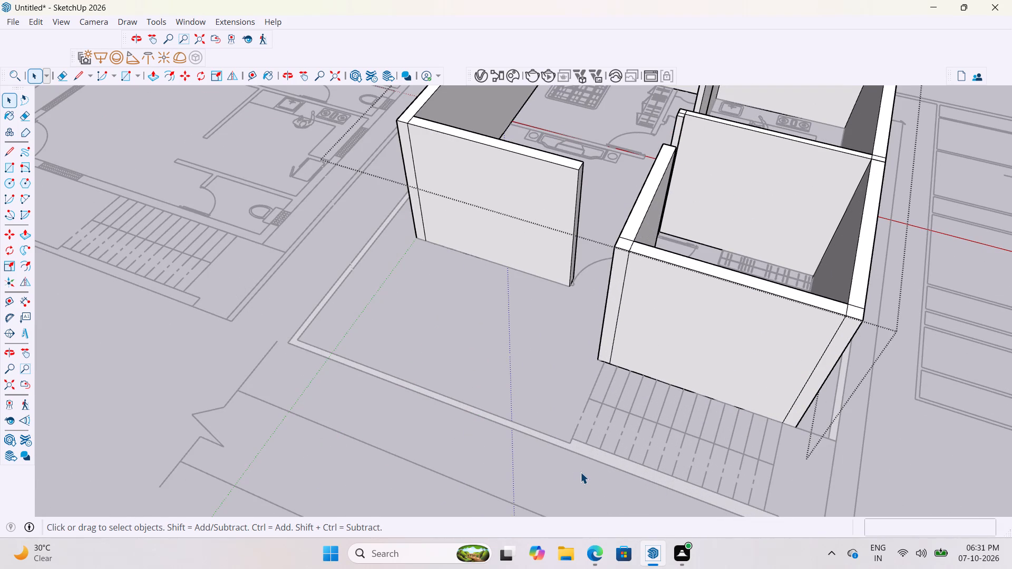
Leave the wall group and examine the front staircase area and the whole house layout.
scroll(527, 290, "down", 7)
left_click(550, 403)
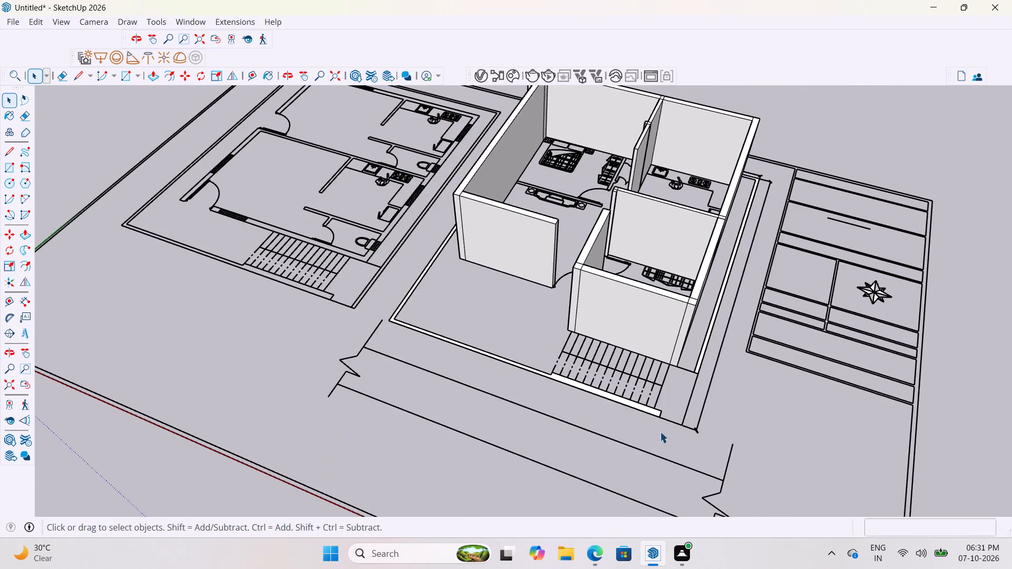
scroll(666, 414, "up", 12)
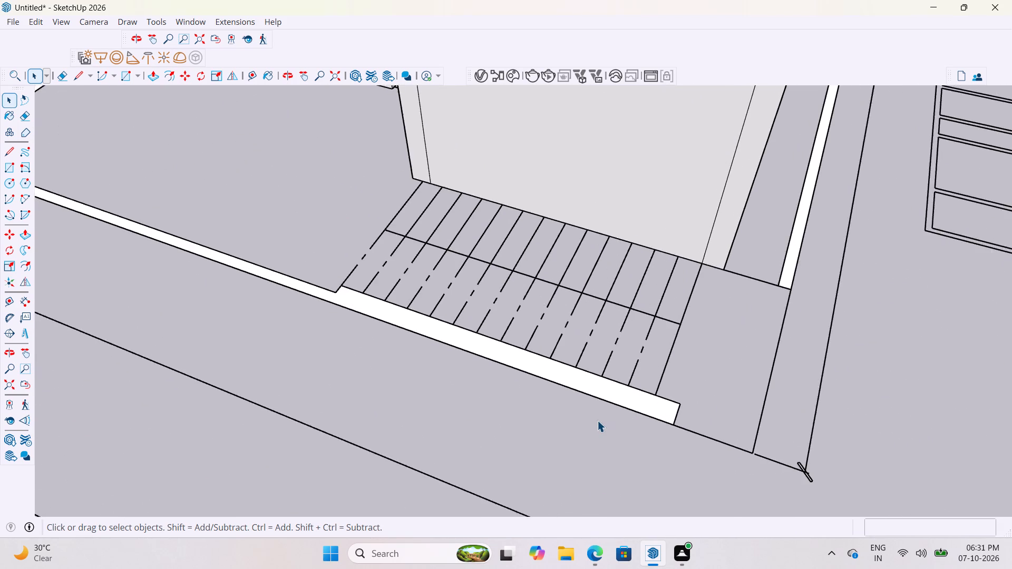
scroll(597, 420, "down", 3)
middle_click_drag(601, 420, 651, 426)
scroll(651, 426, "down", 12)
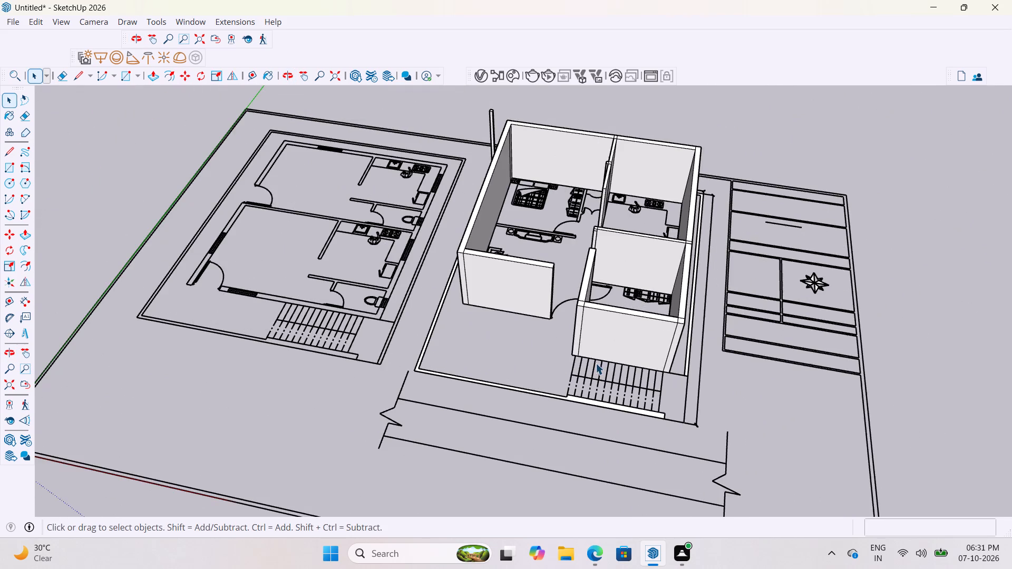
middle_click_drag(560, 185, 559, 205)
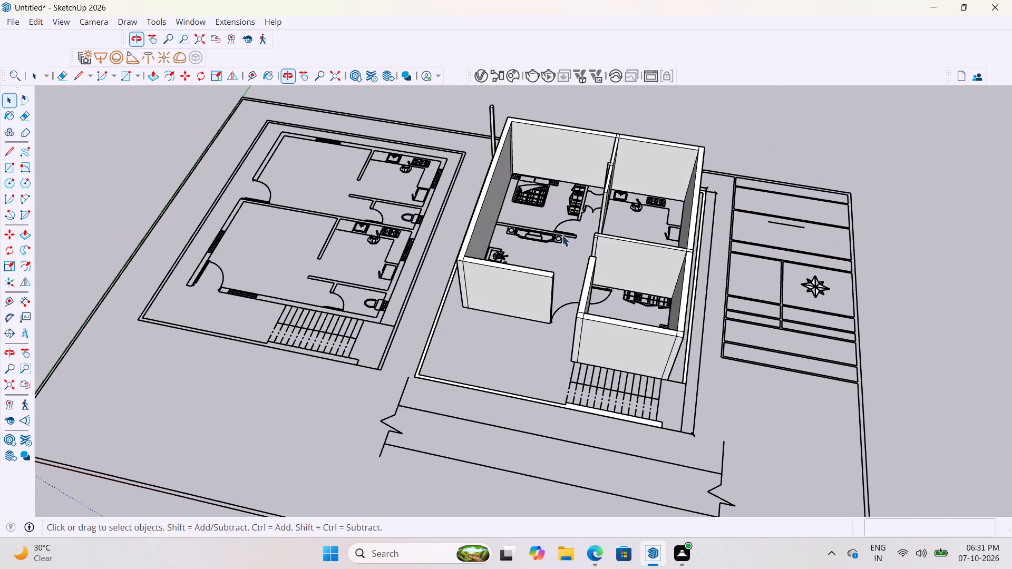
Delete the white face under the bedside table in the bedroom's back corner beside the side wall.
scroll(565, 241, "up", 2)
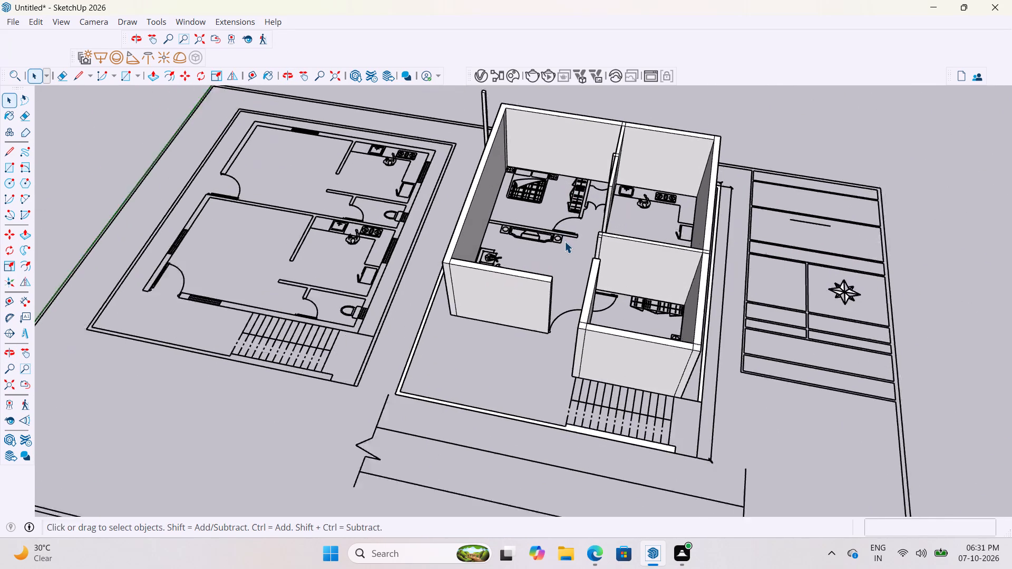
scroll(565, 241, "up", 2)
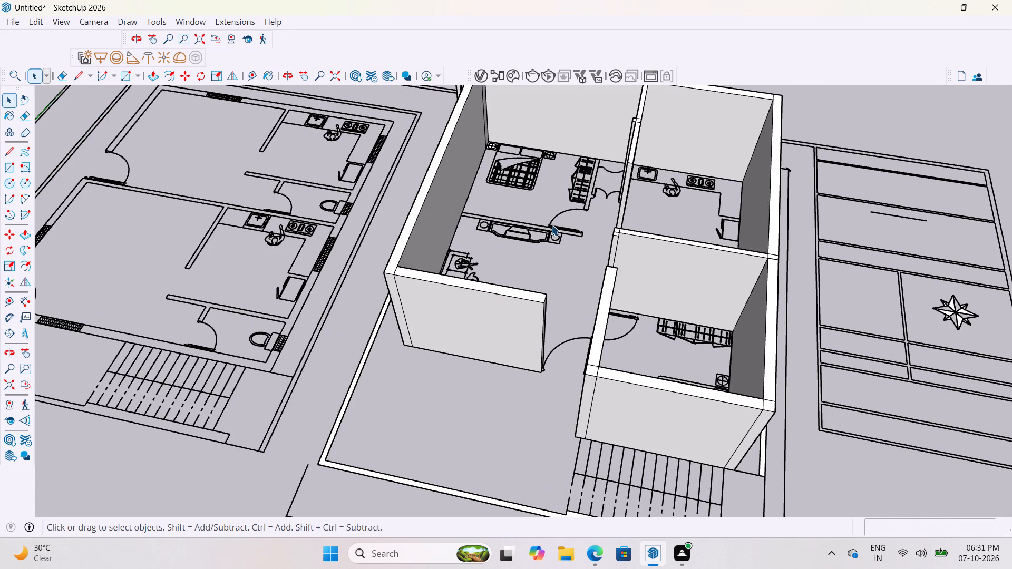
scroll(551, 224, "up", 3)
scroll(553, 347, "down", 3)
scroll(527, 212, "up", 7)
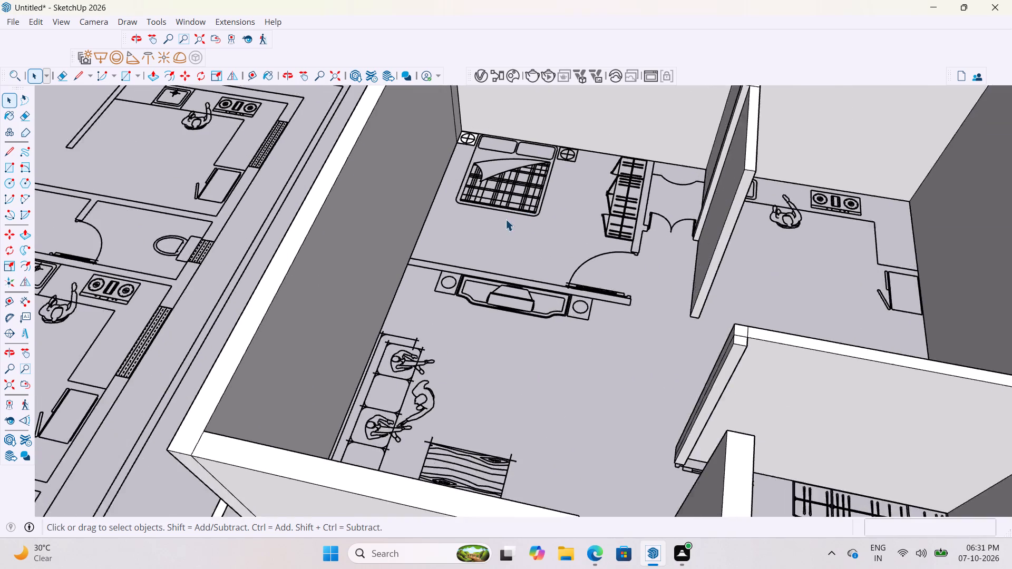
scroll(456, 305, "down", 4)
scroll(477, 167, "up", 7)
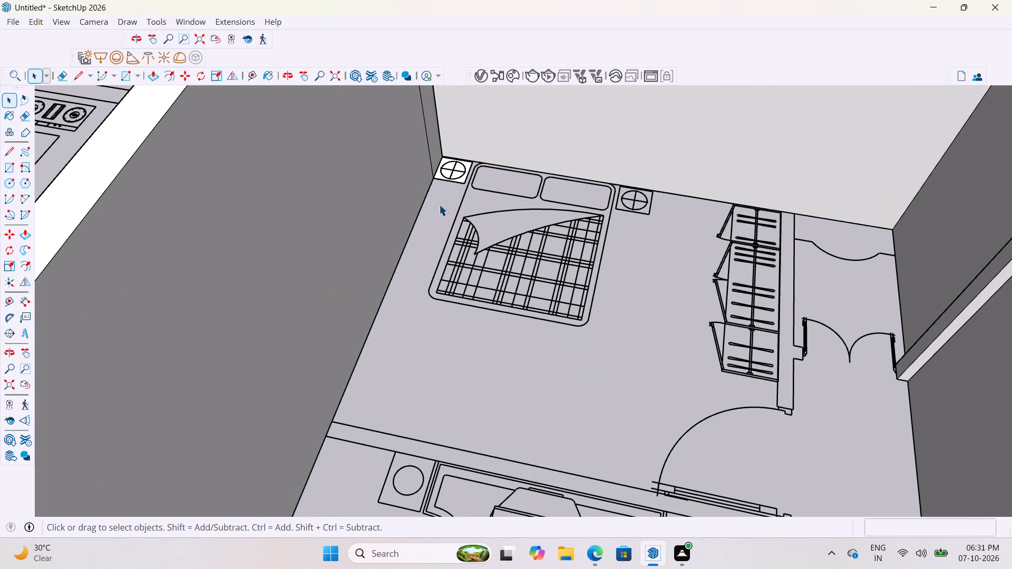
left_click(458, 175)
key("Delete")
scroll(456, 175, "up", 7)
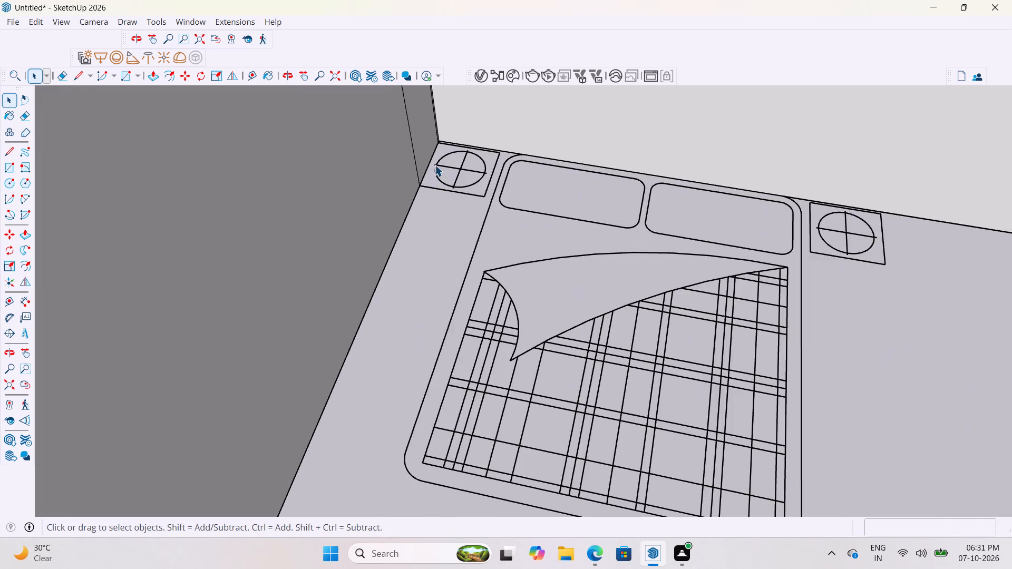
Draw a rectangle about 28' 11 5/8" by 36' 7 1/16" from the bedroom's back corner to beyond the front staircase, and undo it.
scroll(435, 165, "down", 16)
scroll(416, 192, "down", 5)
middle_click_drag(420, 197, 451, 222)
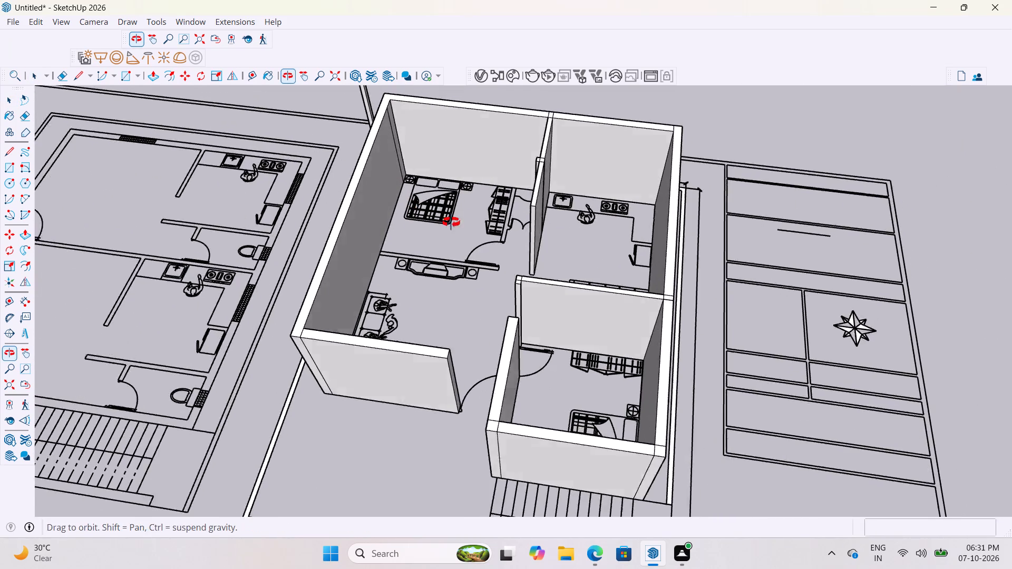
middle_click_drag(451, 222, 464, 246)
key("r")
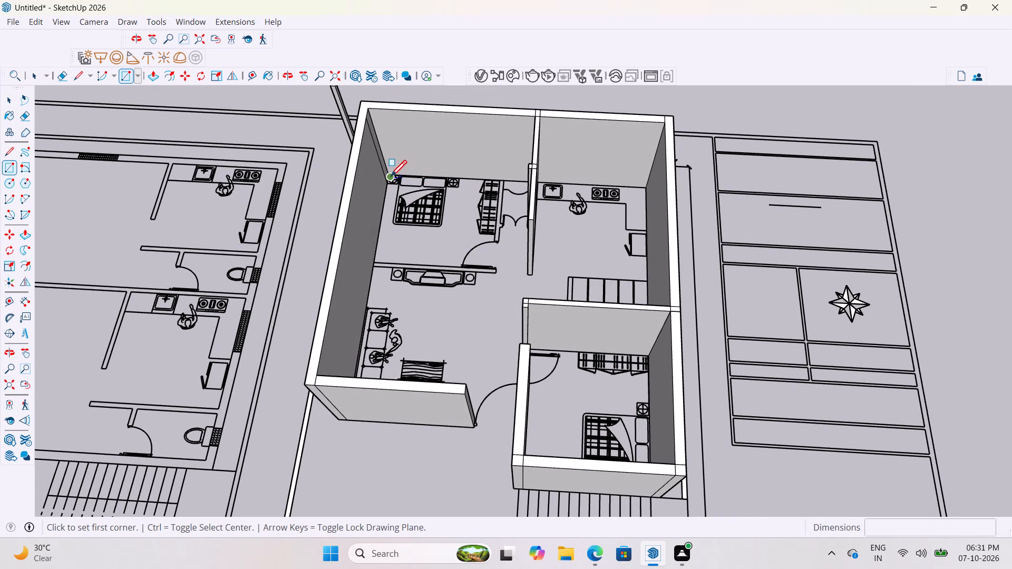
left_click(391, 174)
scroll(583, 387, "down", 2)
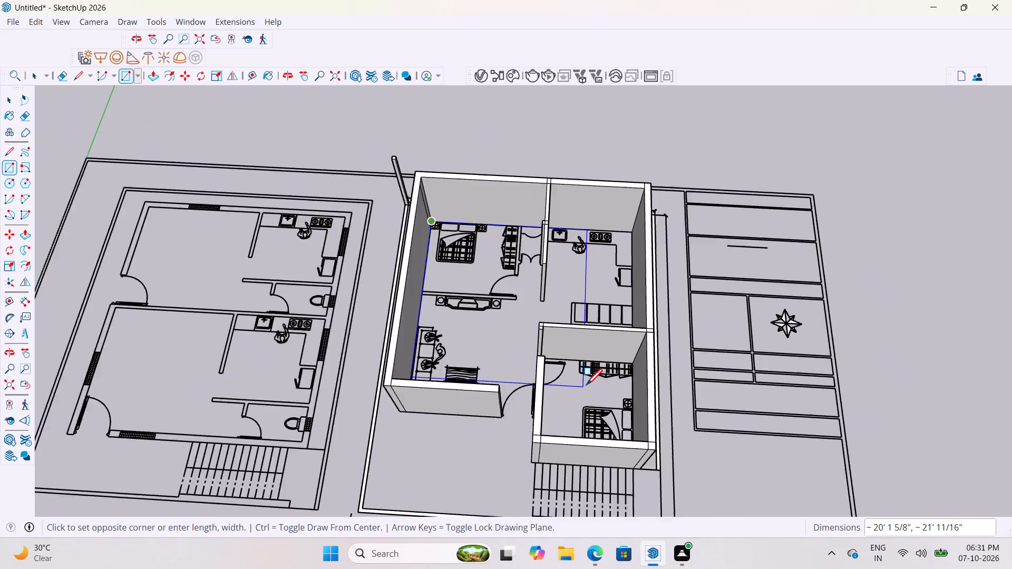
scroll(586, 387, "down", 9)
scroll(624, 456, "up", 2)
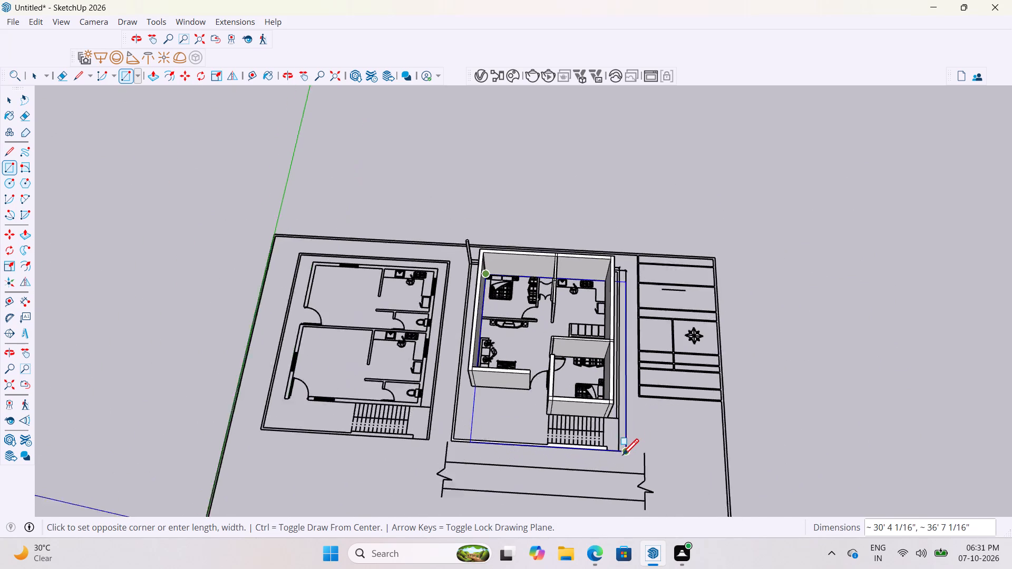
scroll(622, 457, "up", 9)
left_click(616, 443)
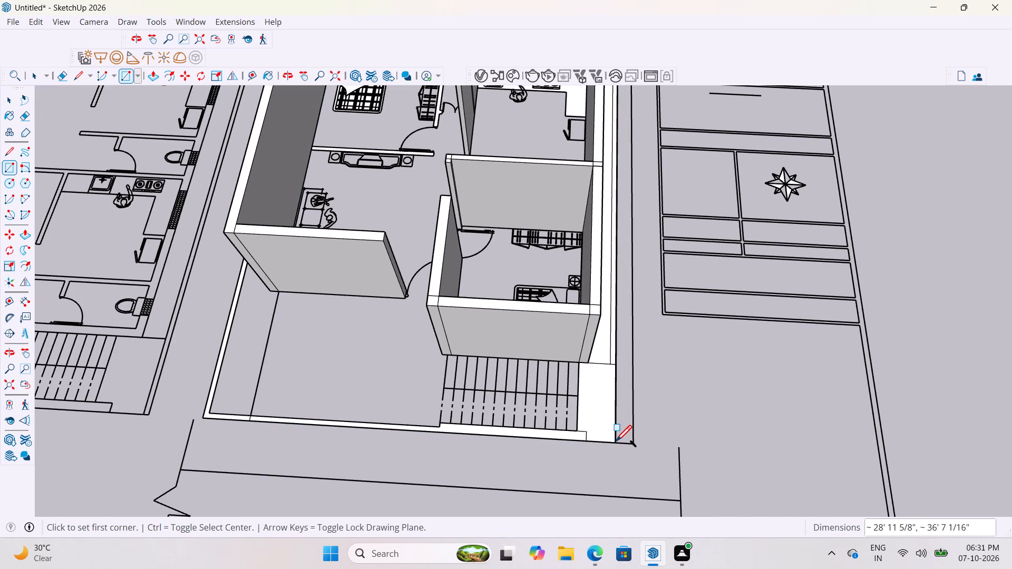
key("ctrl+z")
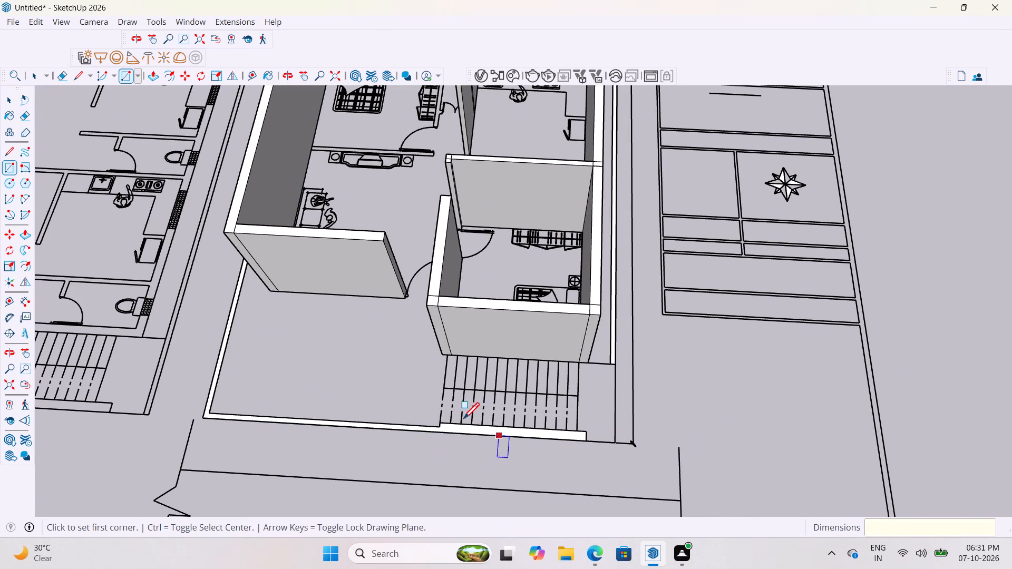
Examine the open front area, the house interior and the neighbouring floor plan's rooms and toilet linework.
key("space")
triple_click(427, 389)
left_click(427, 389)
scroll(378, 345, "up", 3)
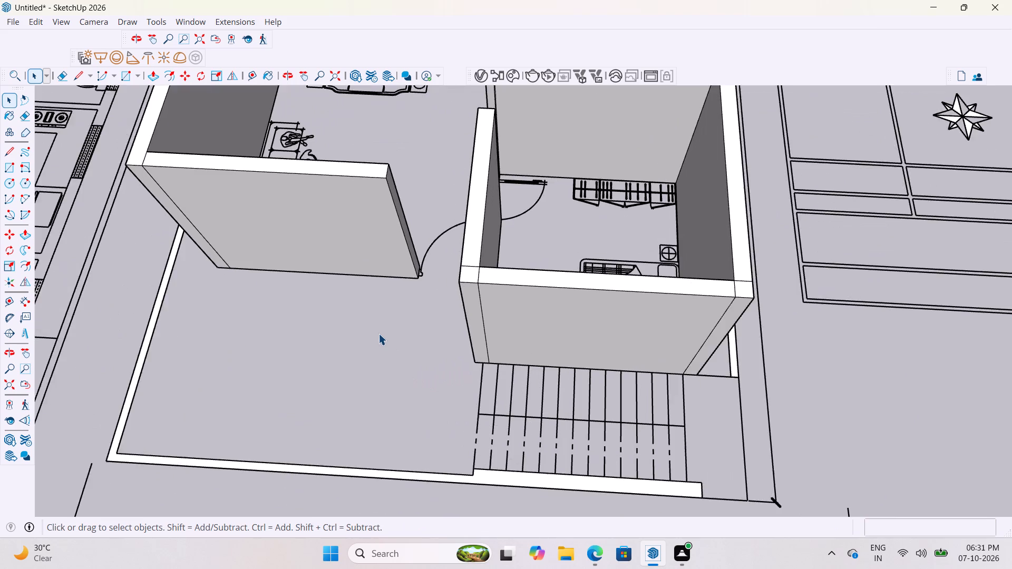
scroll(378, 333, "up", 2)
left_click(378, 333)
scroll(439, 403, "down", 18)
scroll(424, 301, "up", 8)
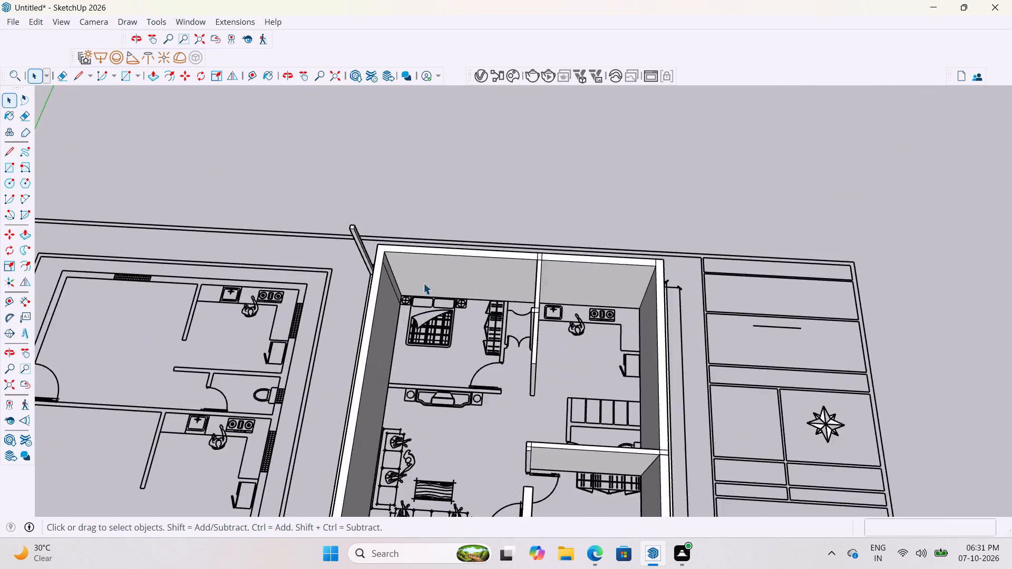
scroll(423, 283, "up", 6)
scroll(472, 269, "down", 19)
scroll(536, 253, "down", 6)
left_click(410, 318)
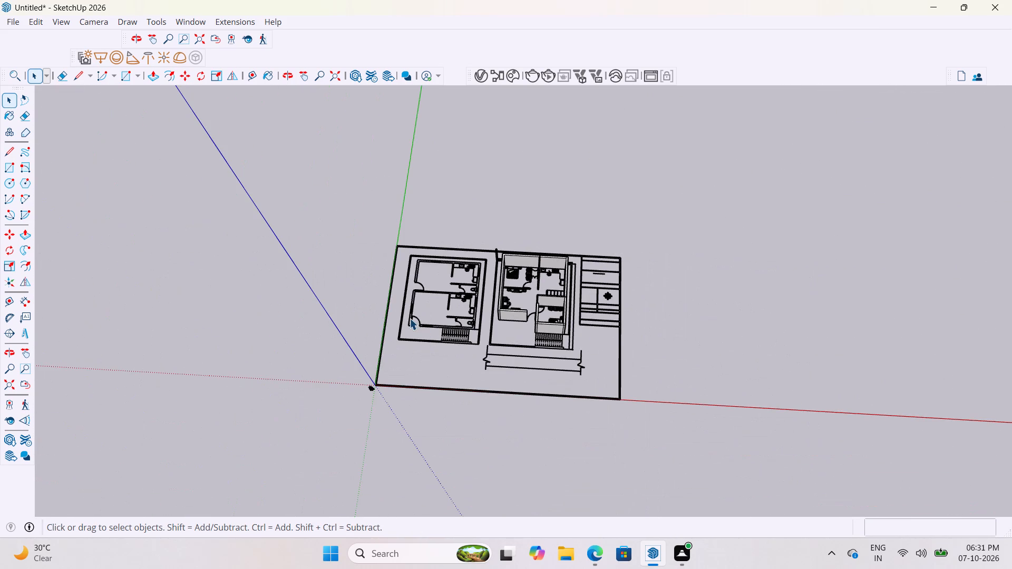
double_click(453, 320)
scroll(463, 326, "up", 8)
left_click(476, 321)
scroll(480, 338, "up", 8)
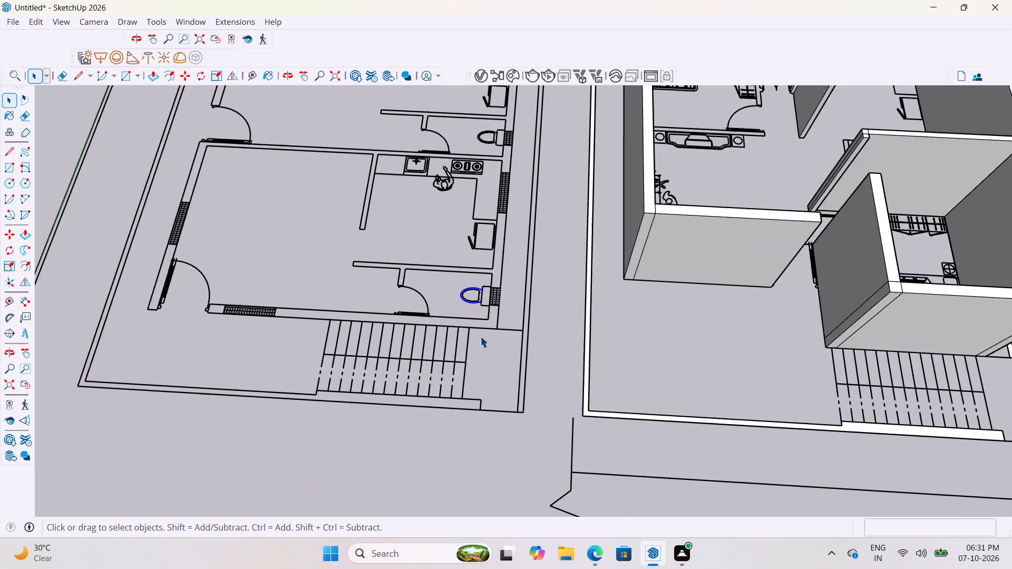
scroll(503, 364, "down", 16)
scroll(631, 424, "up", 8)
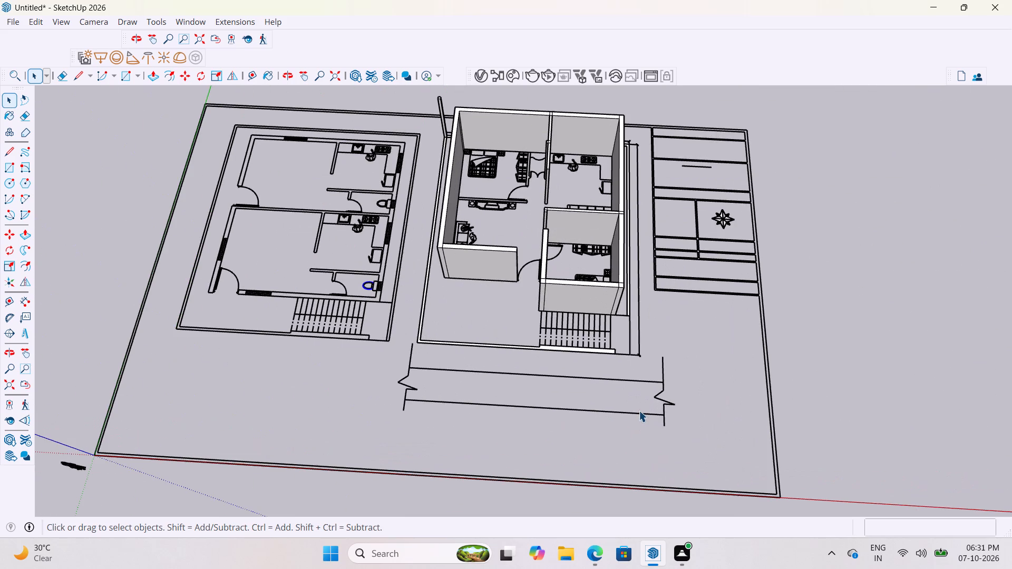
Delete the ruled table, compass symbol and inner border lines beside the furnished house plan, including the table's leftover cells and top row.
scroll(639, 410, "up", 2)
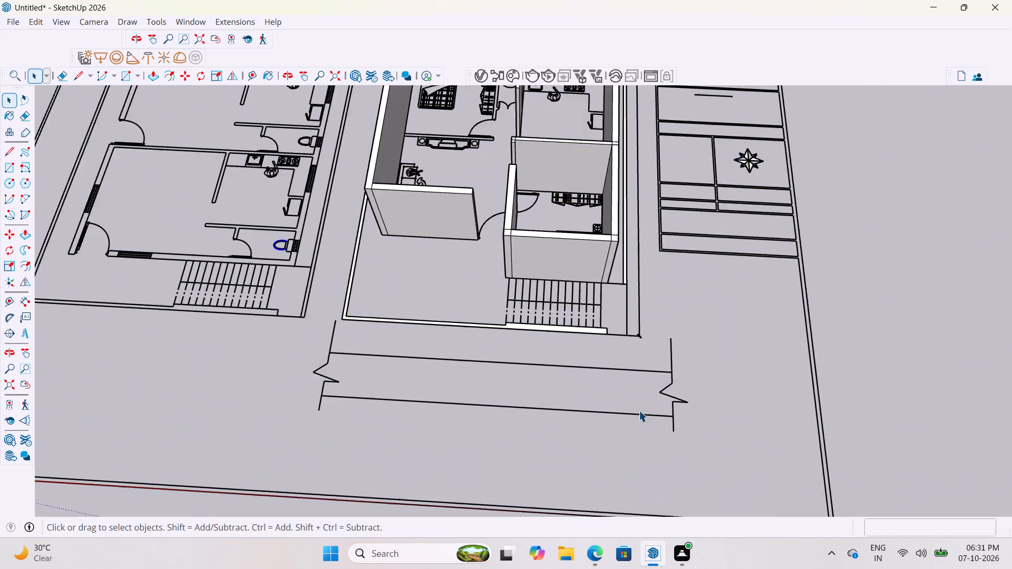
scroll(639, 410, "up", 6)
scroll(630, 364, "down", 11)
left_click(696, 292)
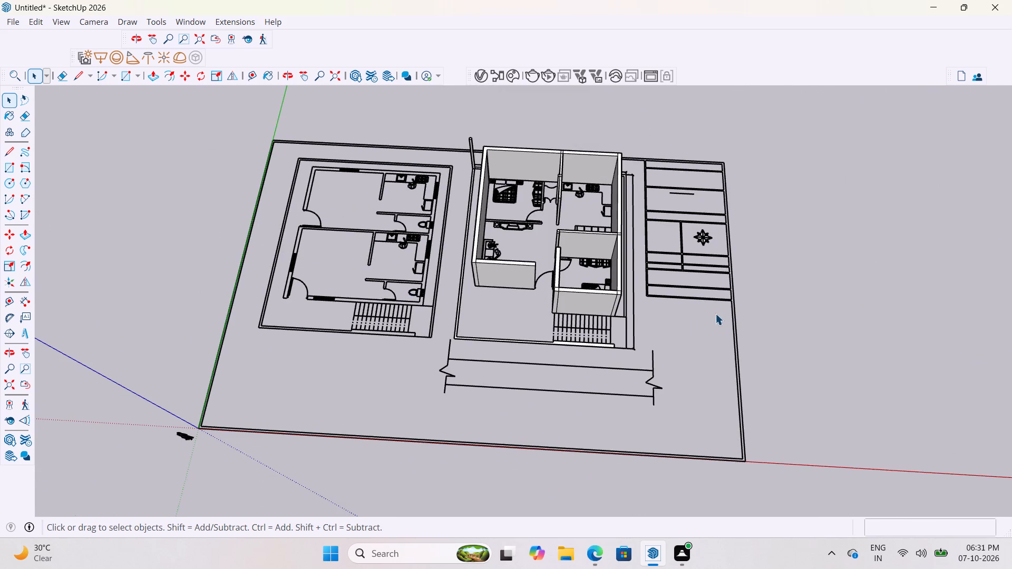
left_click_drag(715, 313, 684, 178)
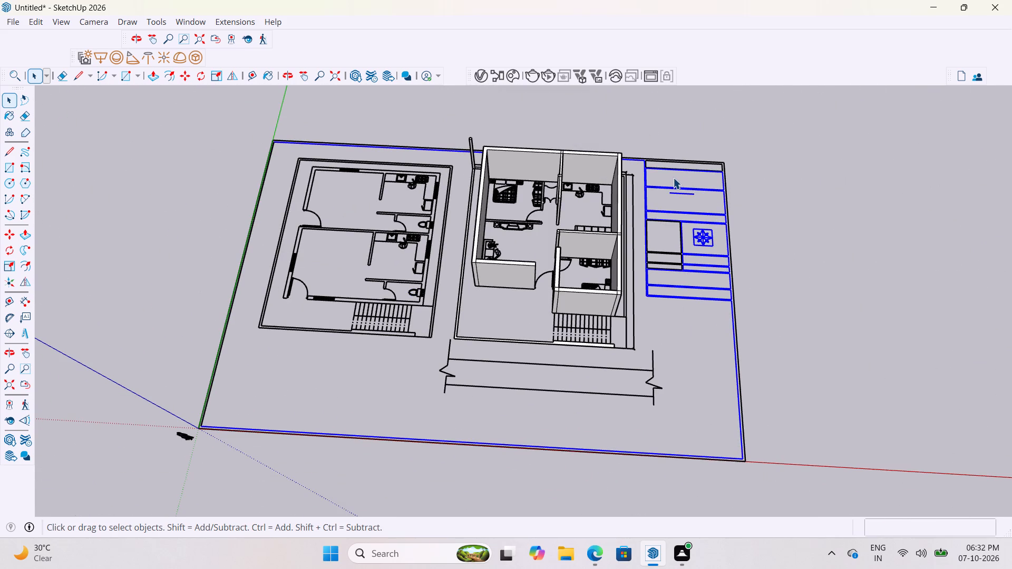
key("Delete")
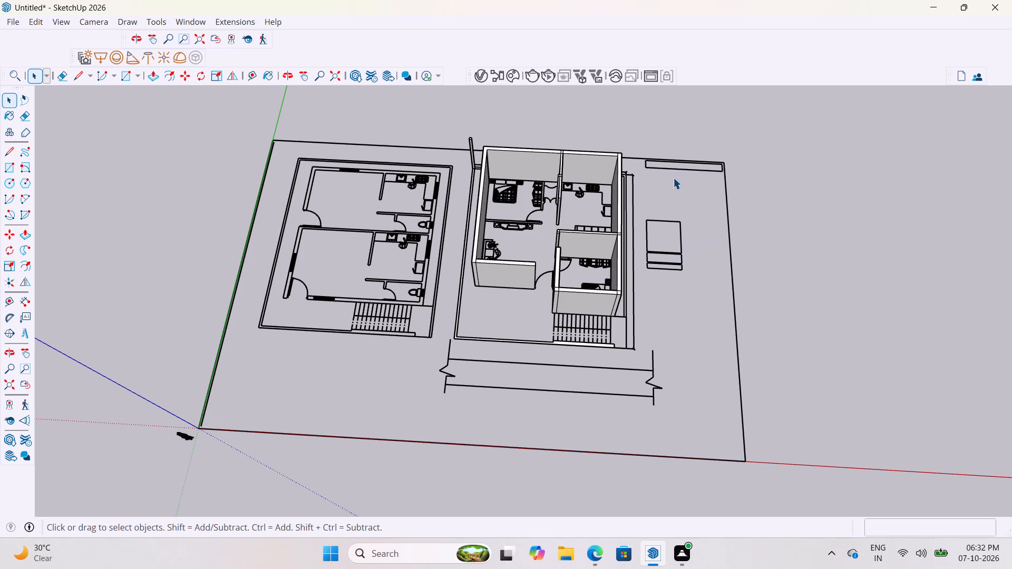
left_click_drag(699, 287, 655, 197)
key("Delete")
left_click_drag(692, 172, 685, 162)
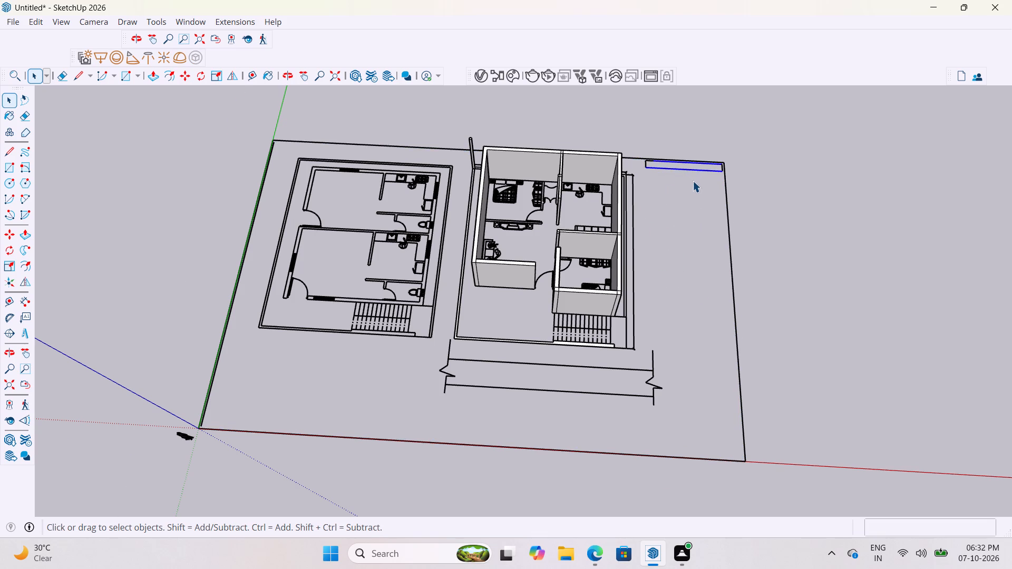
scroll(693, 181, "up", 4)
key("Delete")
scroll(578, 242, "down", 3)
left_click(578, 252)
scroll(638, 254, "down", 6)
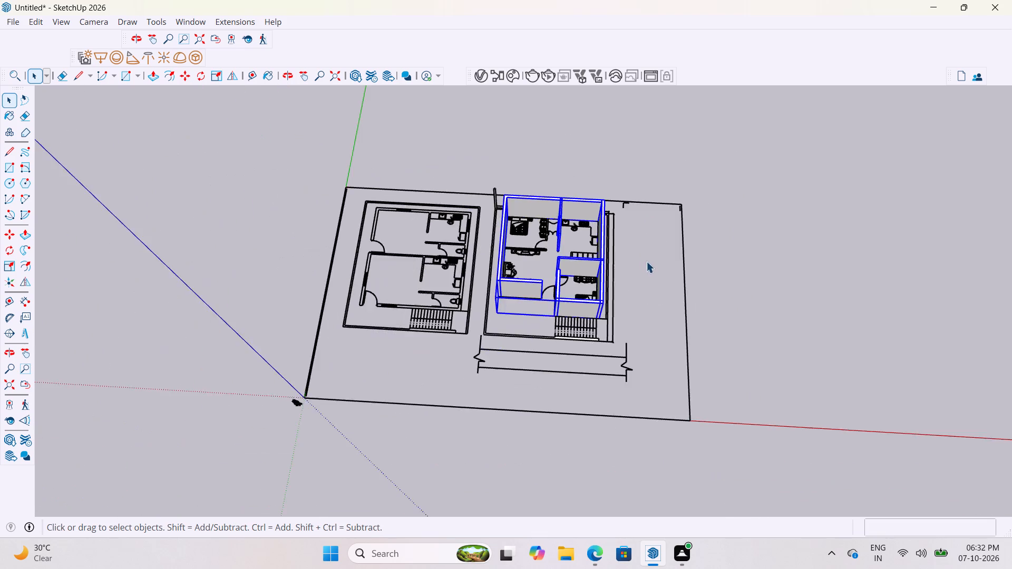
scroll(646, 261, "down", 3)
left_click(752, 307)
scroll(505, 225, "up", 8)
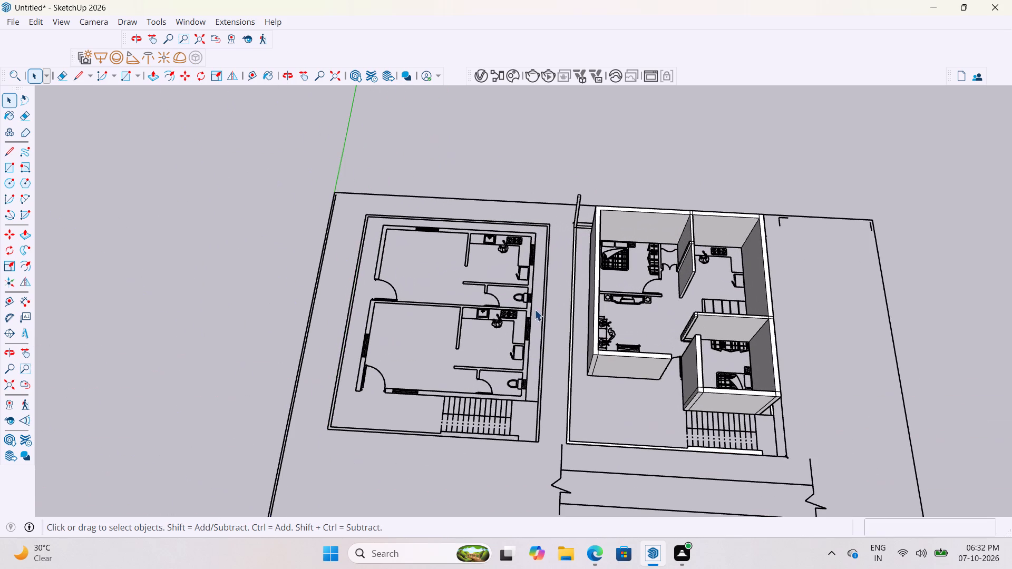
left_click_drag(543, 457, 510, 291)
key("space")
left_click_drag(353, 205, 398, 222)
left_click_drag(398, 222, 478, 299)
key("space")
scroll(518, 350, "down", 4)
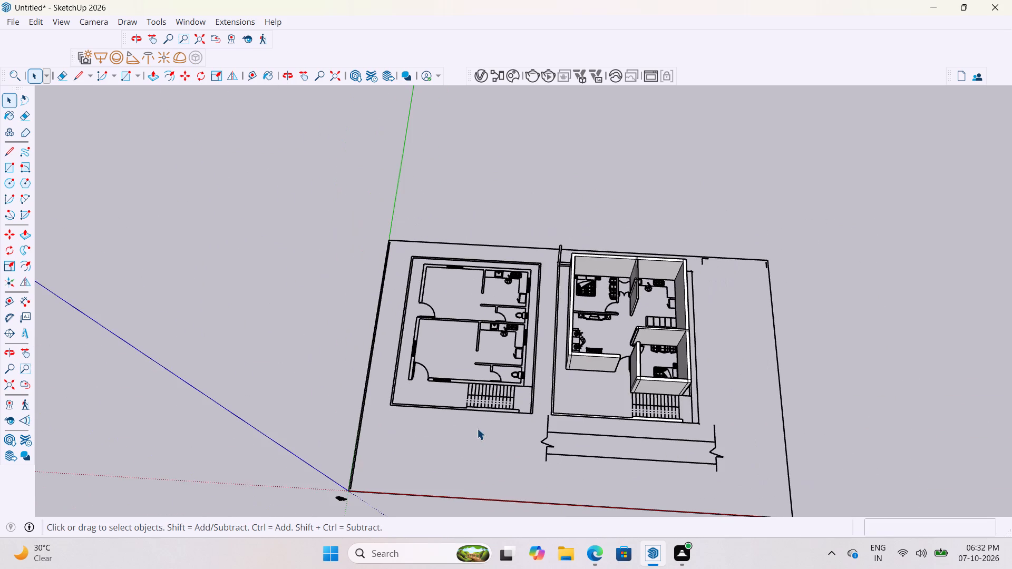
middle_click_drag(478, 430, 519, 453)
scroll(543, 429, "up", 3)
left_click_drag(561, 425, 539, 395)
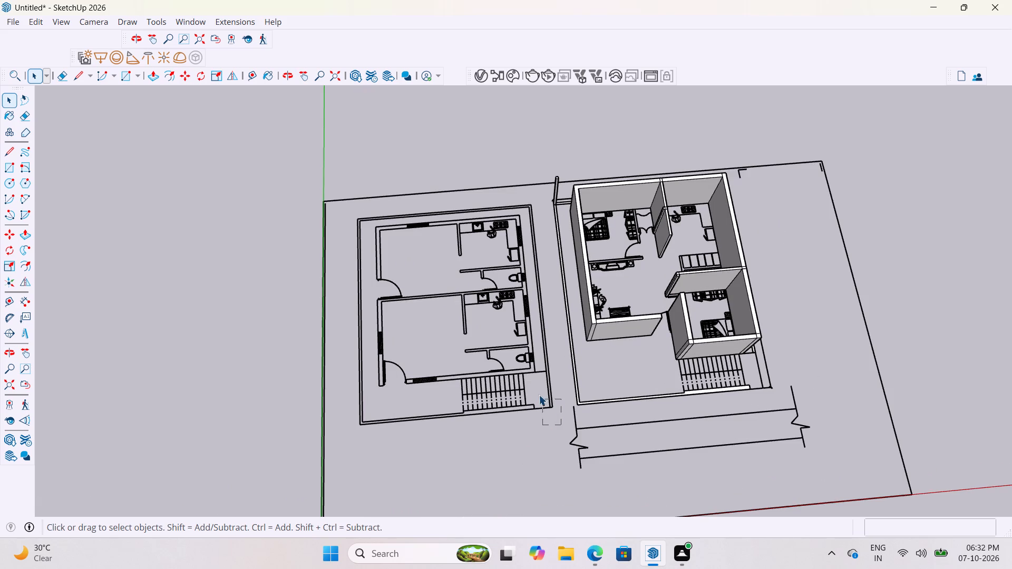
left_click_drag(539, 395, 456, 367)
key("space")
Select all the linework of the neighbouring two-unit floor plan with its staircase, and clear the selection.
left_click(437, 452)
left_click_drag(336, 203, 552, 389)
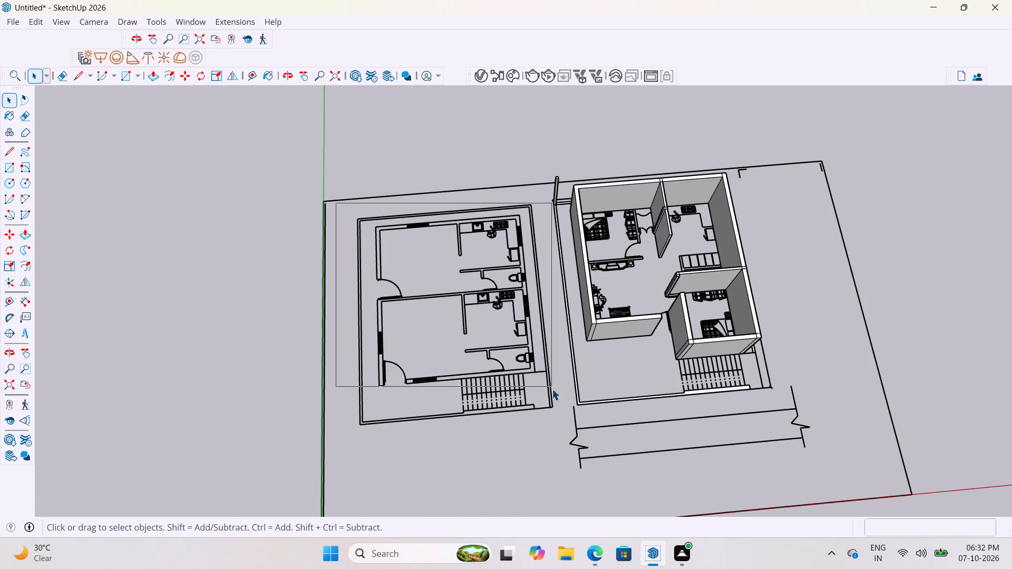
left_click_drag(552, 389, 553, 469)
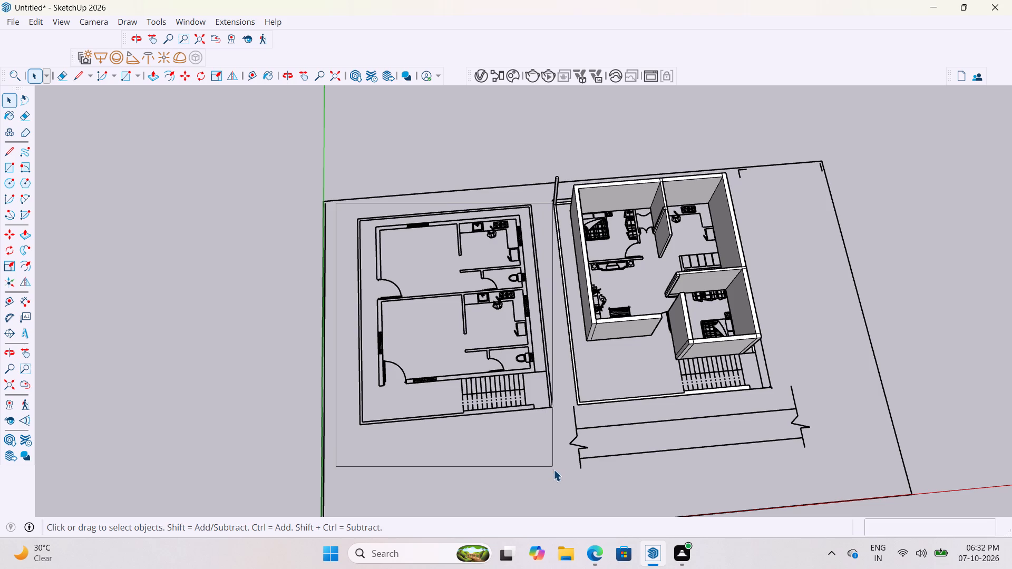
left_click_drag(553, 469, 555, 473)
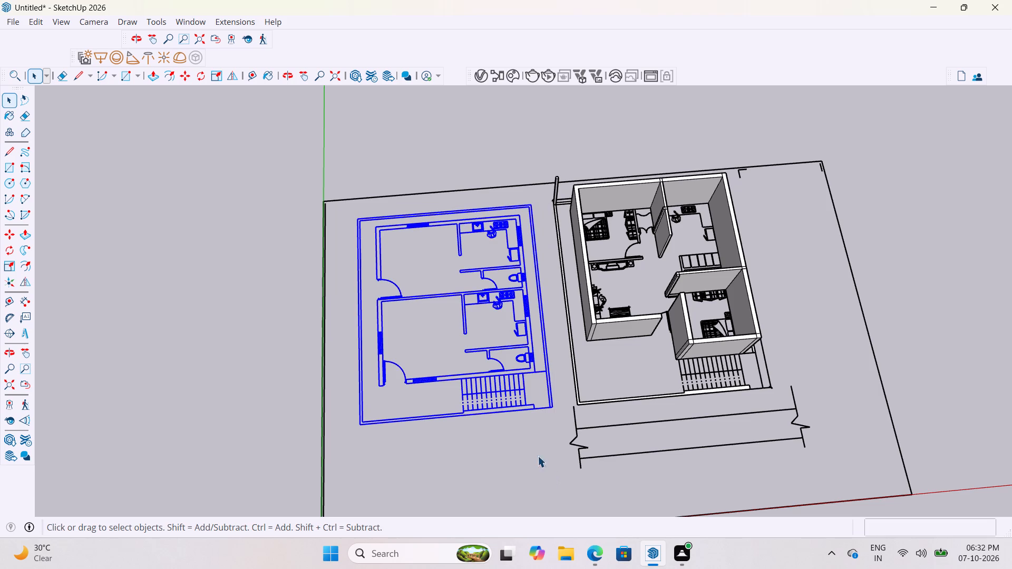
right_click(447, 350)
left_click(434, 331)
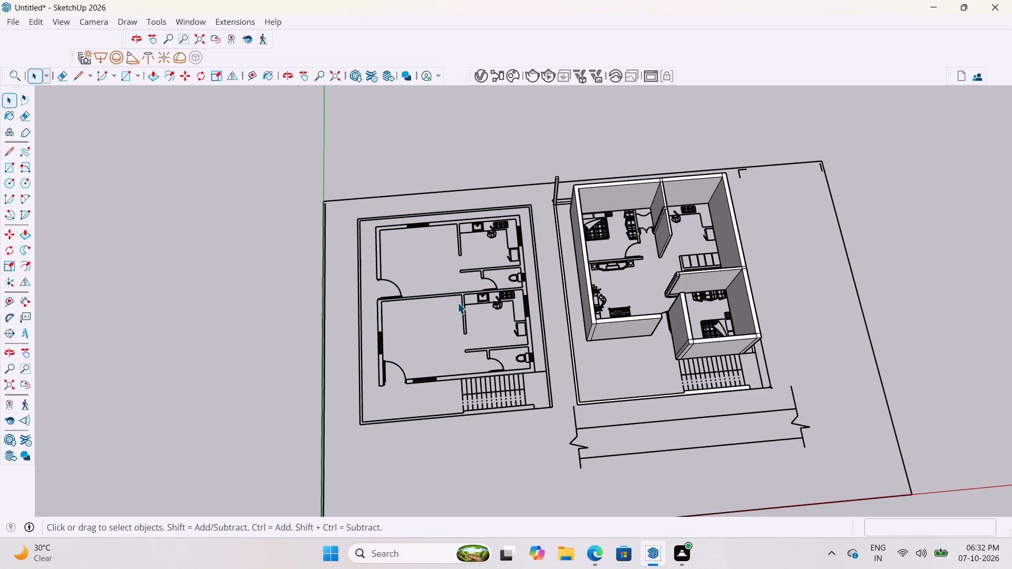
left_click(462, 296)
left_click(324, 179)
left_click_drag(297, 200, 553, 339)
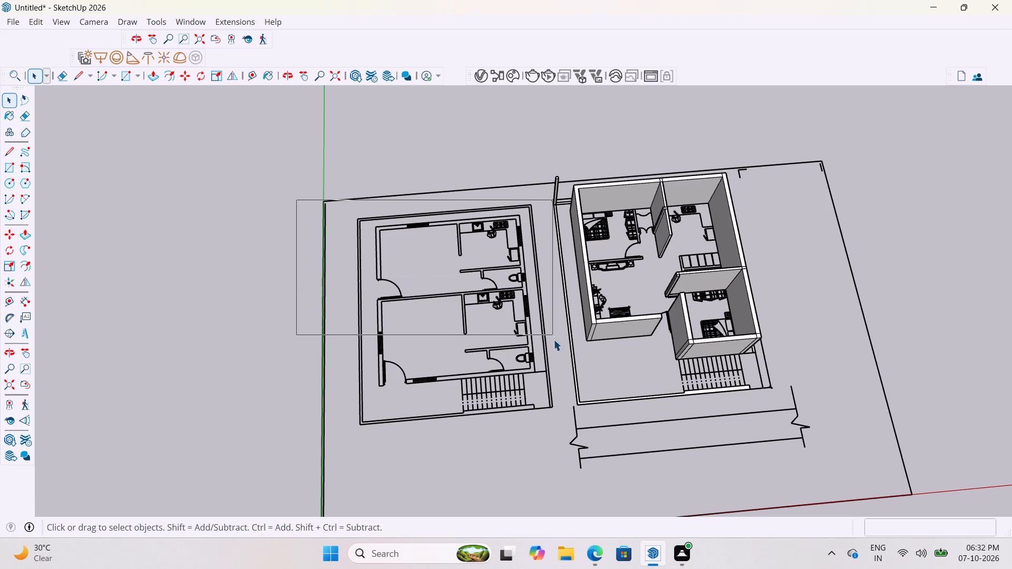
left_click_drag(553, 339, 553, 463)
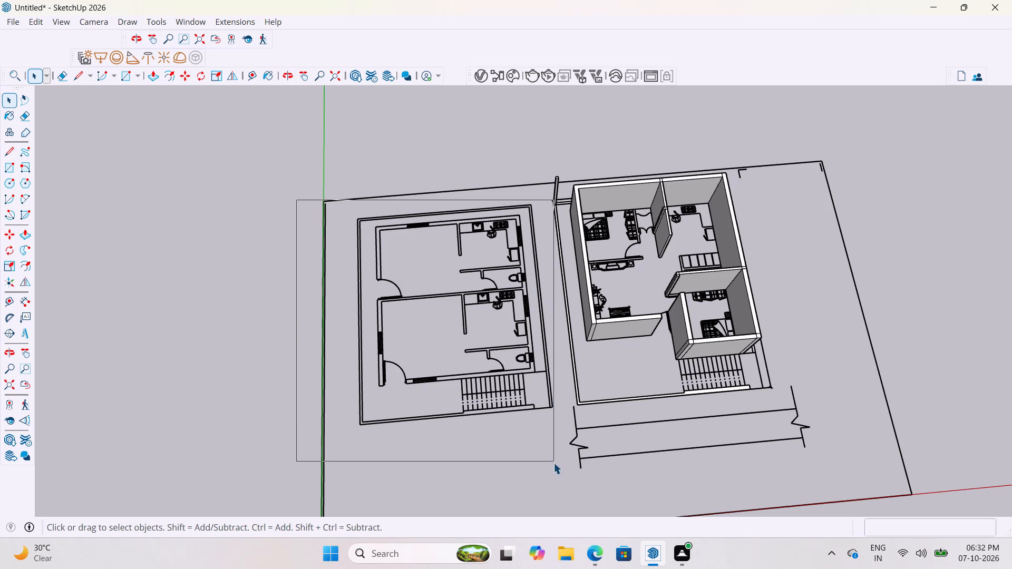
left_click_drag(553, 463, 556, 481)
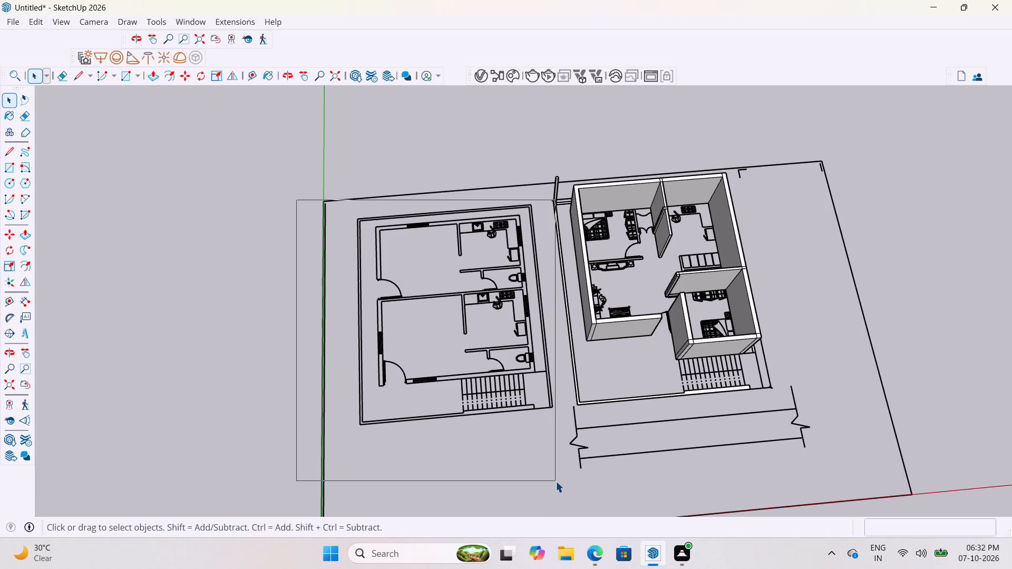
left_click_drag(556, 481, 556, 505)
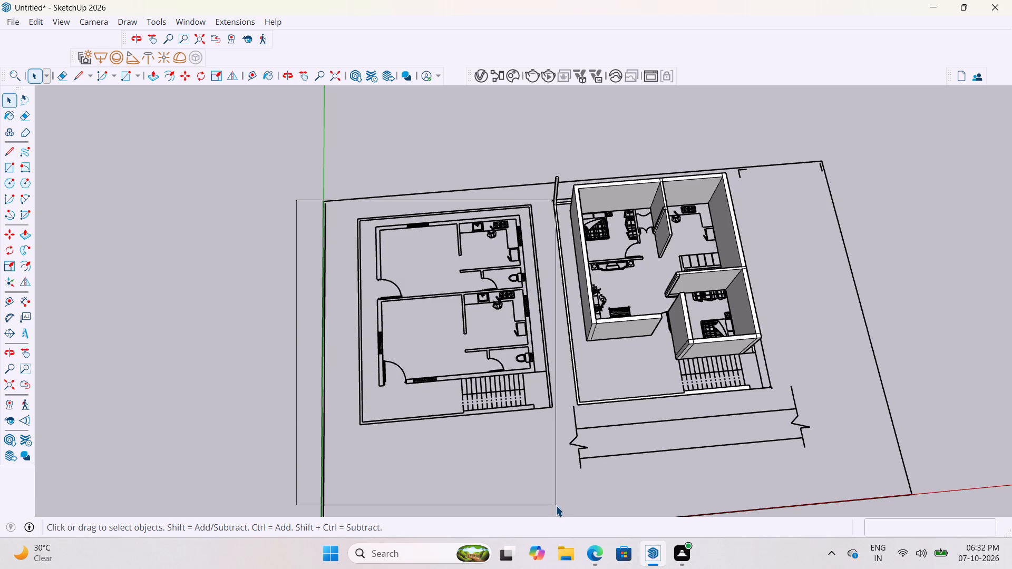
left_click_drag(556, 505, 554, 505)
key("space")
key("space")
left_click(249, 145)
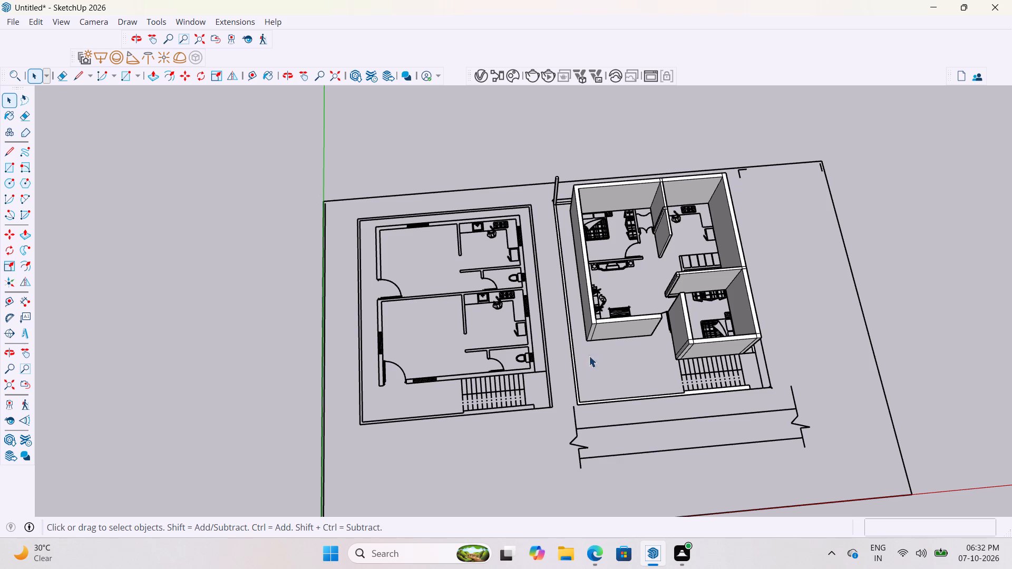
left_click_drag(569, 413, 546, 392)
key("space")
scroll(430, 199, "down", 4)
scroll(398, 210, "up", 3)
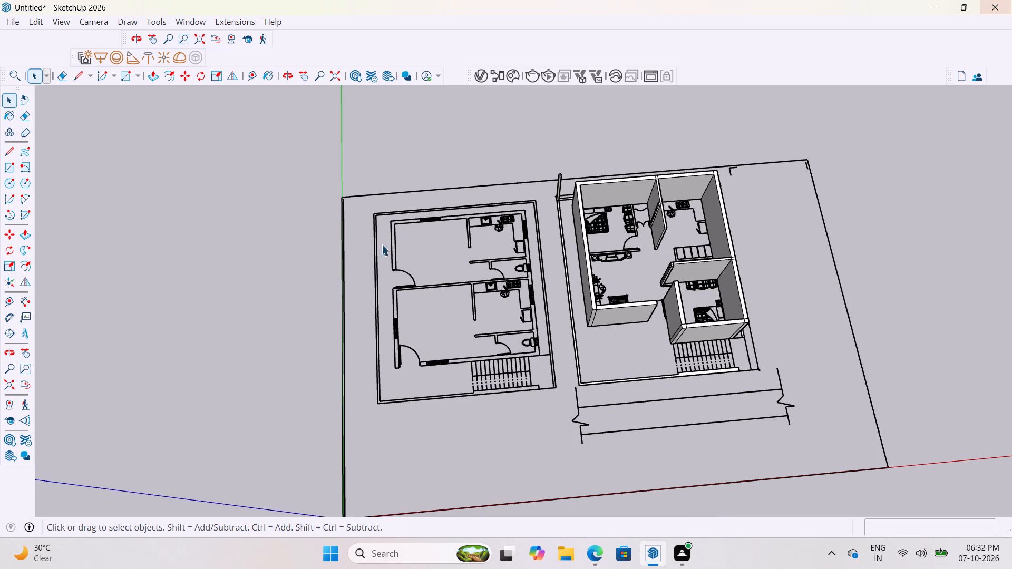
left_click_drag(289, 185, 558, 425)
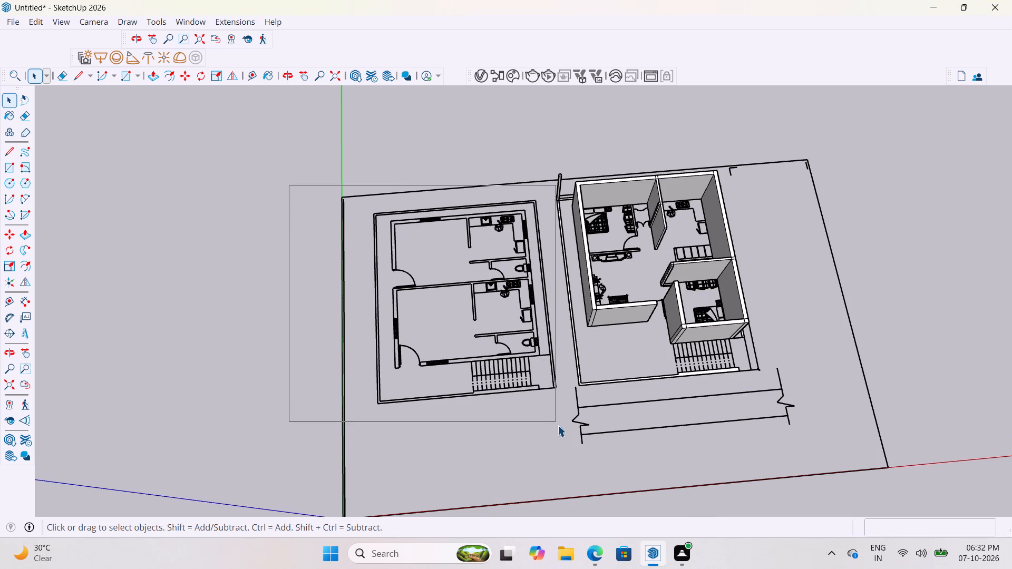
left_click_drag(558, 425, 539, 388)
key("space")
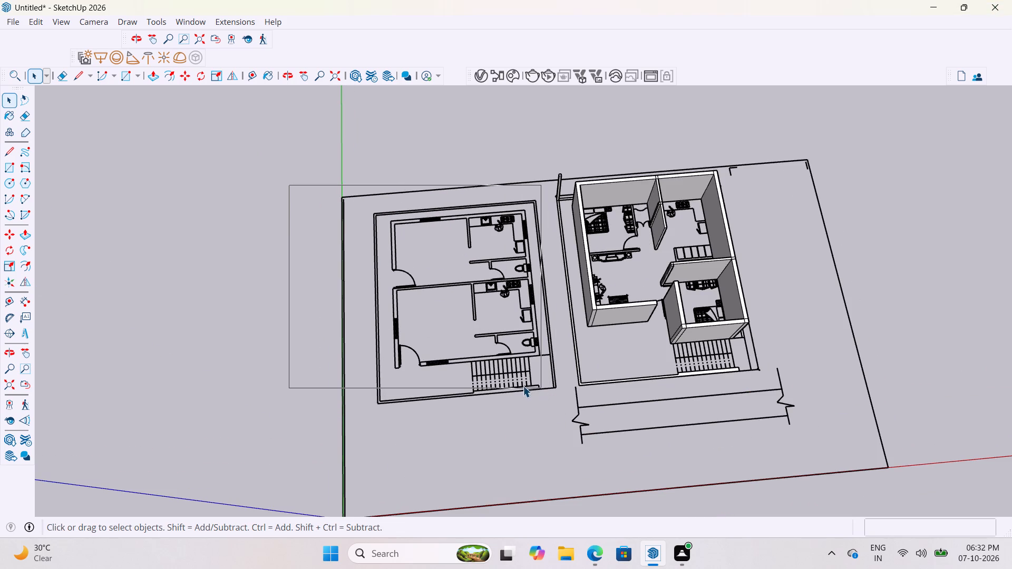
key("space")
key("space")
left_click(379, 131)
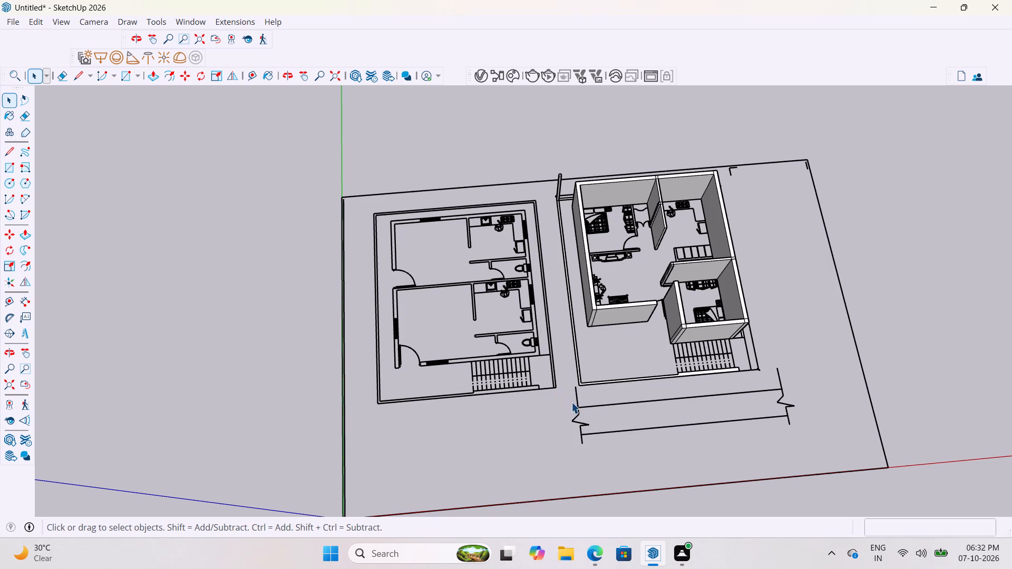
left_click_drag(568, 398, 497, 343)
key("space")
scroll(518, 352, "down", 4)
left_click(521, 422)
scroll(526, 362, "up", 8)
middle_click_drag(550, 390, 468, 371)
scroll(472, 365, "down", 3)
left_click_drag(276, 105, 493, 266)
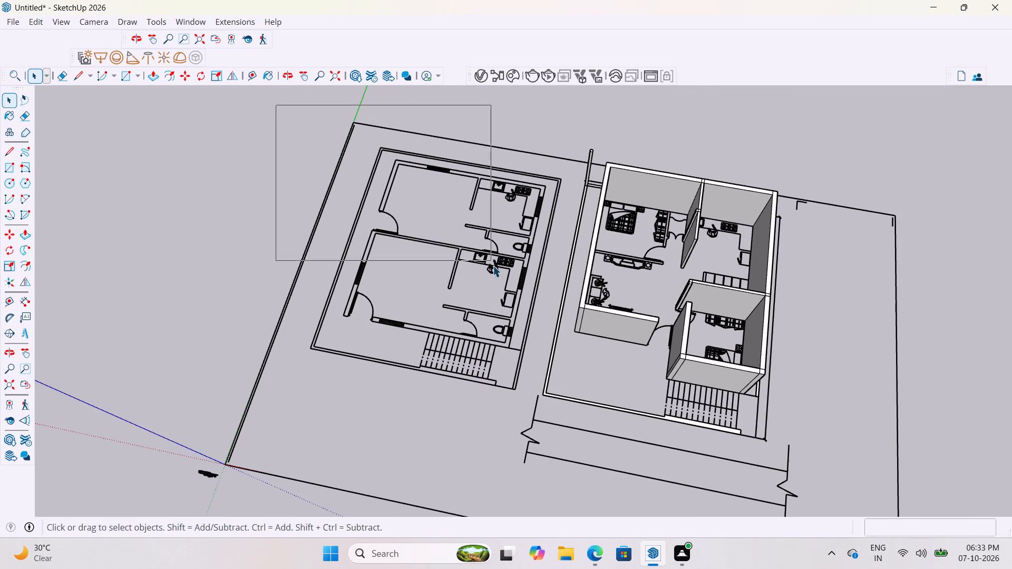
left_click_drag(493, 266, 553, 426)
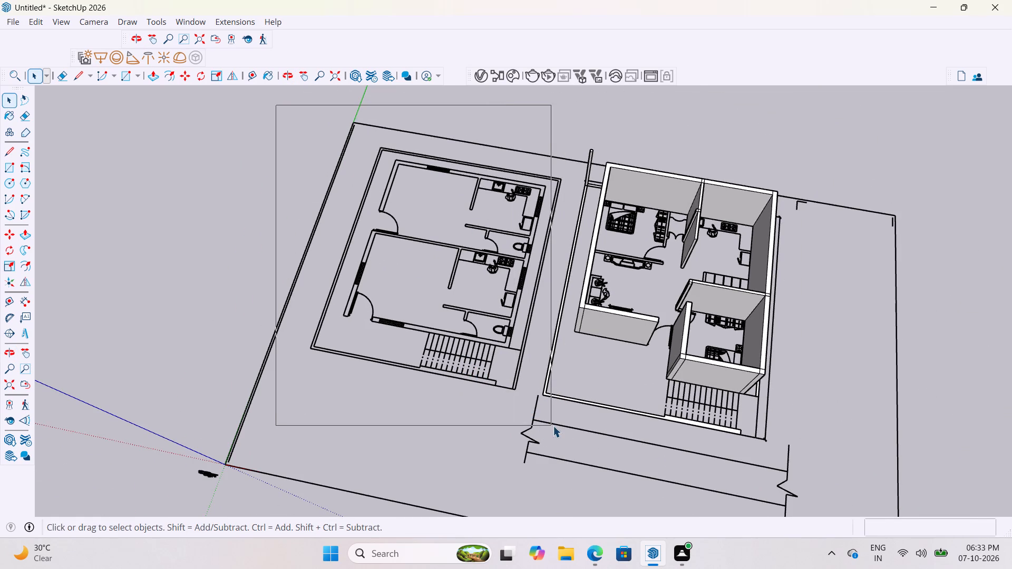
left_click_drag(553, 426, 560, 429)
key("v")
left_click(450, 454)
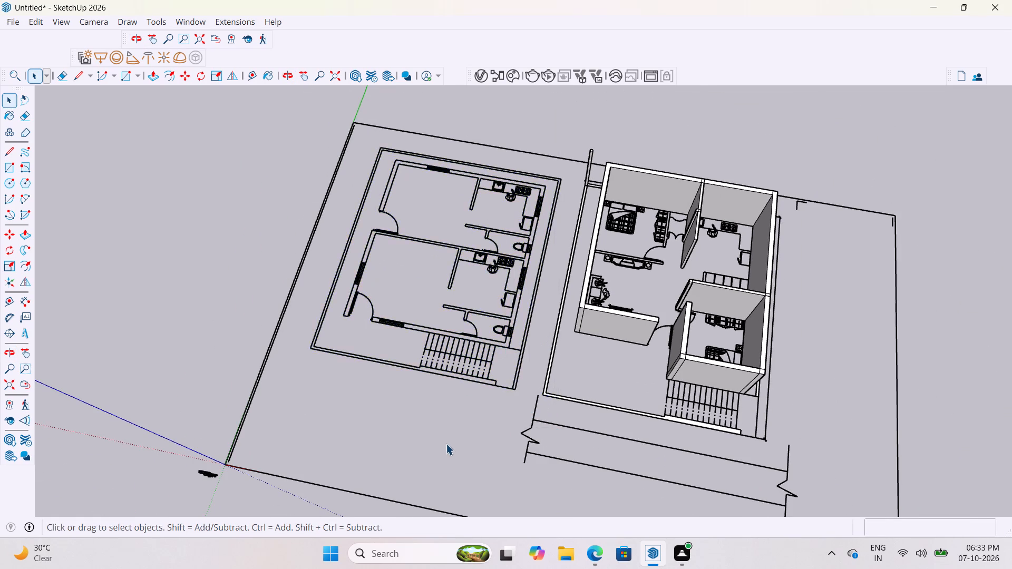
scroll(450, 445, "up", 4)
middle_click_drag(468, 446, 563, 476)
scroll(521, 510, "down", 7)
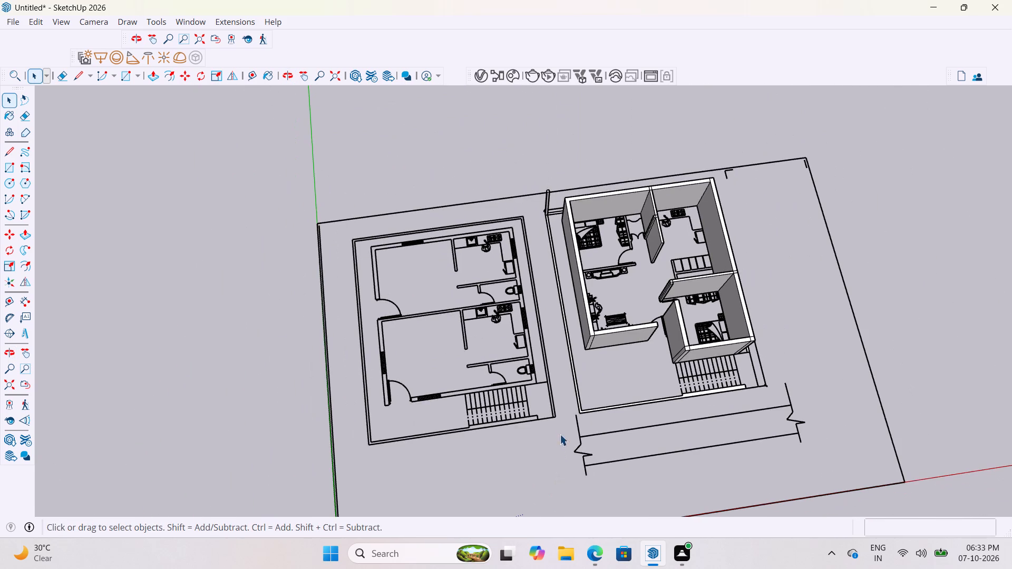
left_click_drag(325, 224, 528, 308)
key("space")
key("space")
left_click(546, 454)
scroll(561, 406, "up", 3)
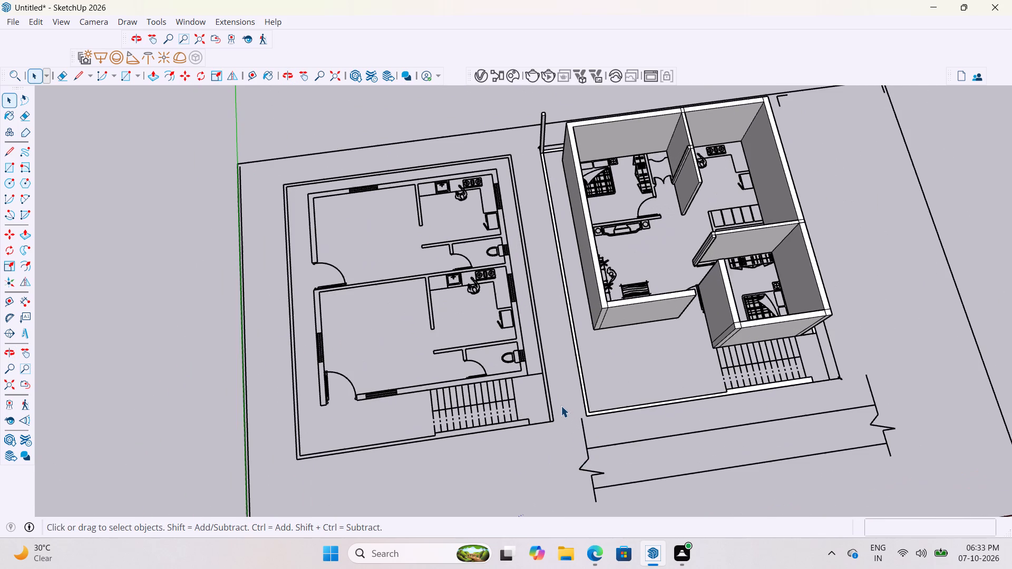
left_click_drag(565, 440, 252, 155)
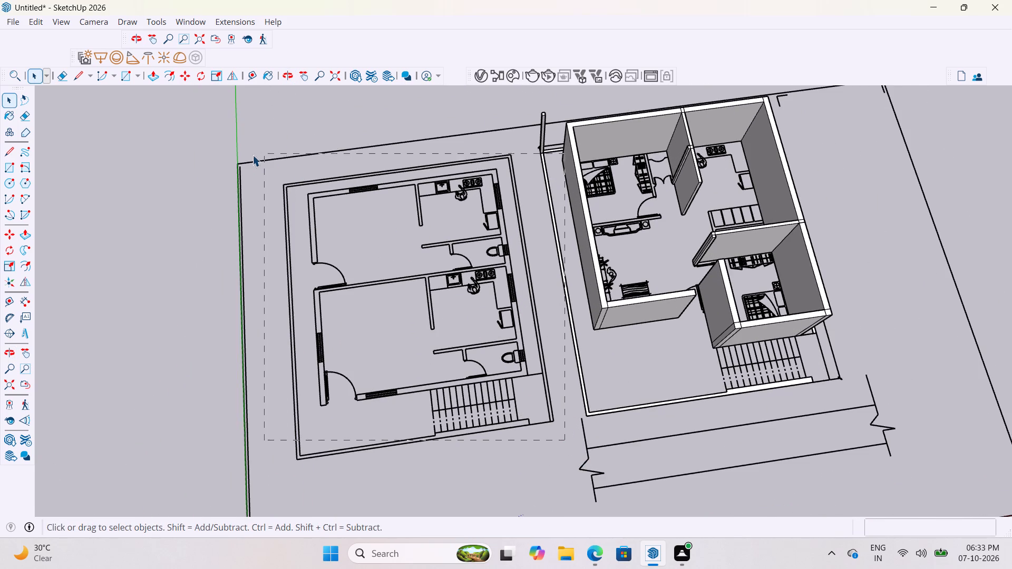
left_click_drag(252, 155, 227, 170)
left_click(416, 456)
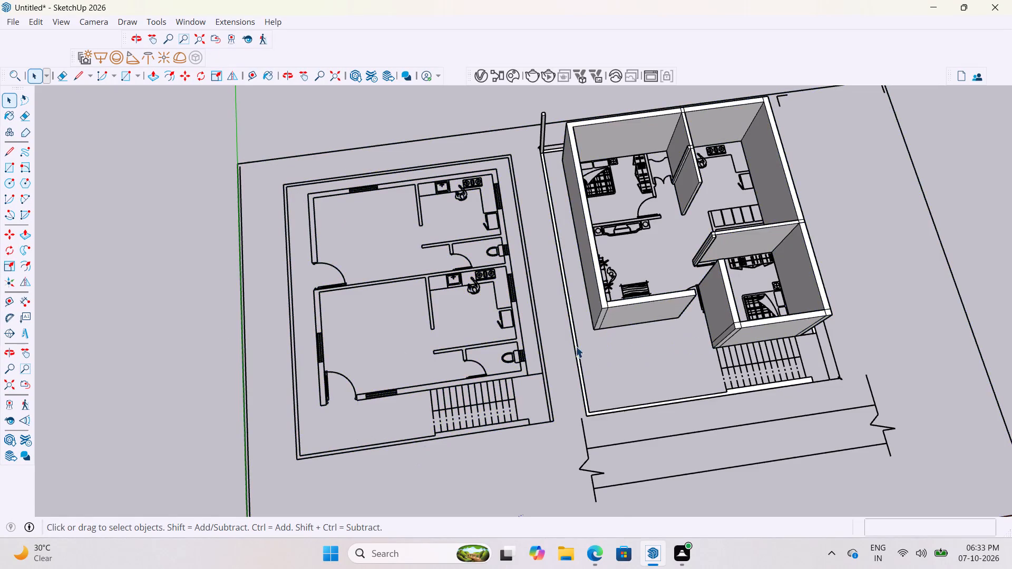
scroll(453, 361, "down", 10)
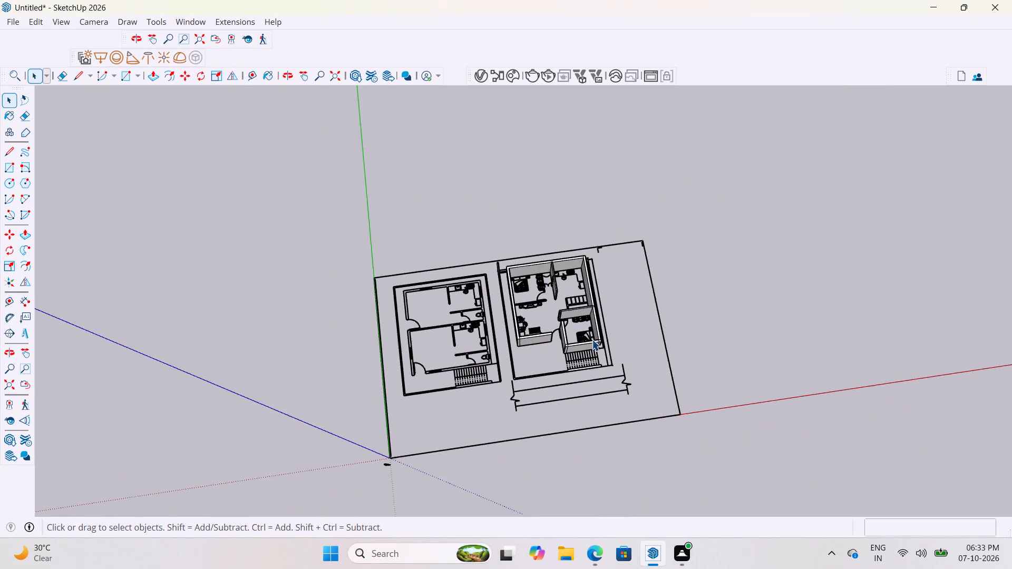
Examine the walled house interior around the kitchen, toilet, bedroom and partitions, and its position beside the neighbouring floor plan.
scroll(593, 336, "up", 18)
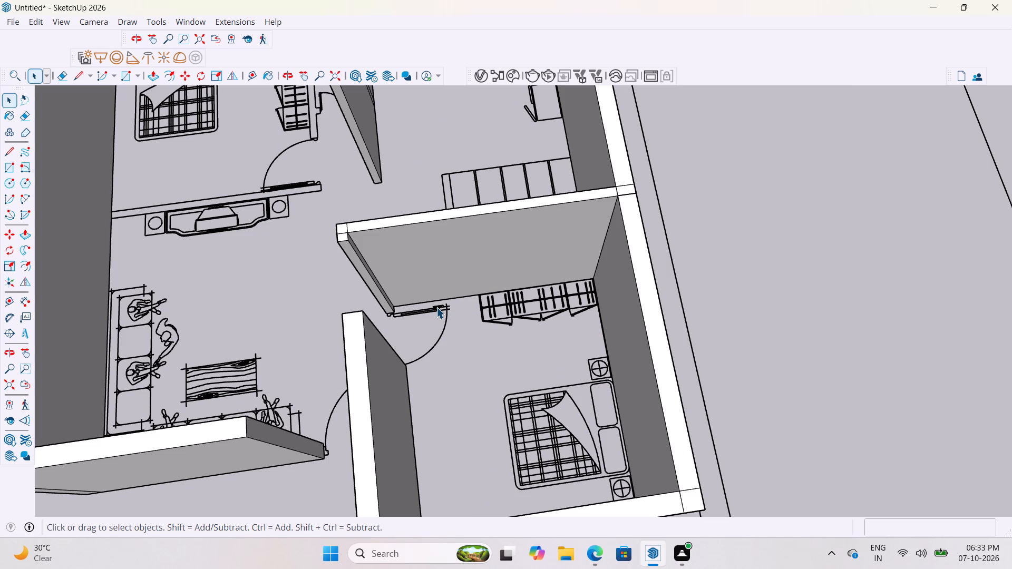
scroll(458, 281, "up", 2)
middle_click_drag(460, 281, 910, 234)
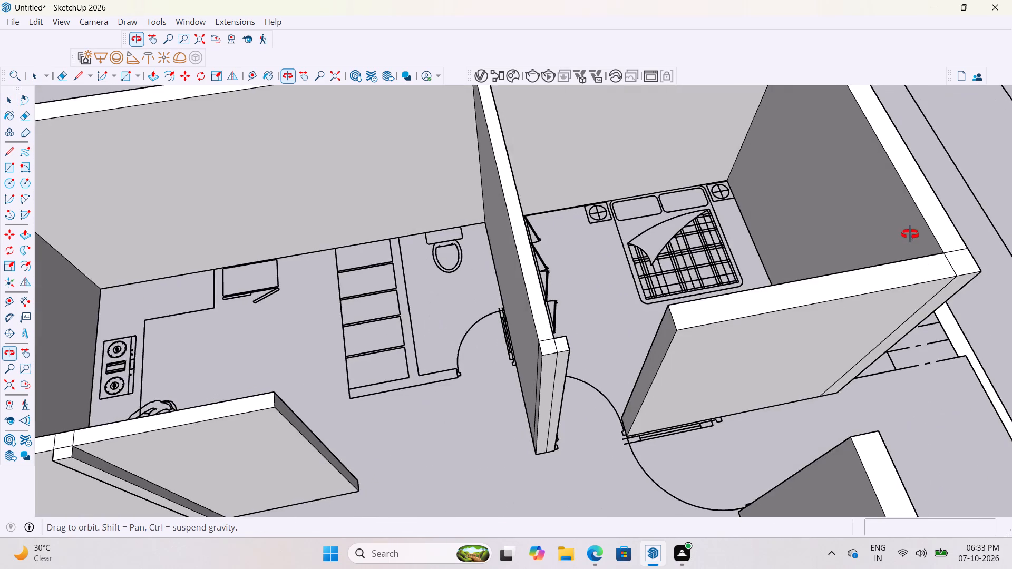
middle_click_drag(910, 234, 717, 306)
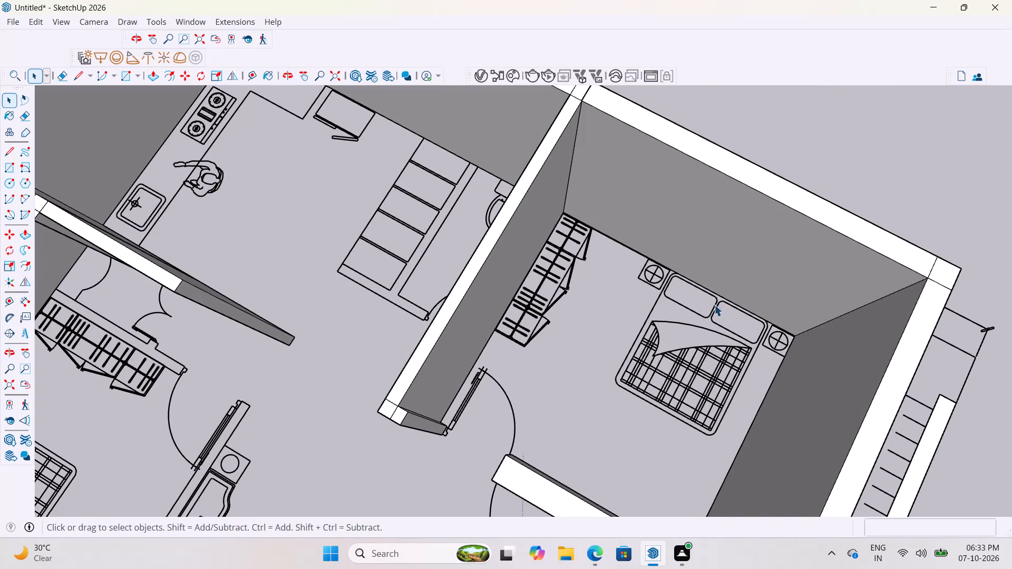
scroll(733, 342, "down", 3)
scroll(454, 233, "up", 3)
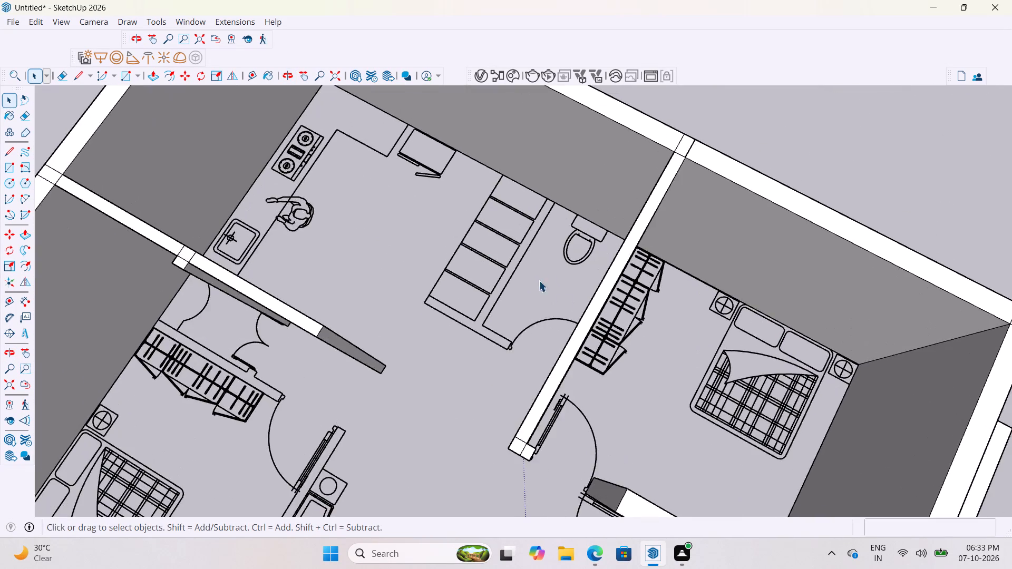
scroll(539, 280, "up", 2)
scroll(589, 330, "down", 2)
scroll(590, 335, "up", 5)
scroll(598, 267, "down", 4)
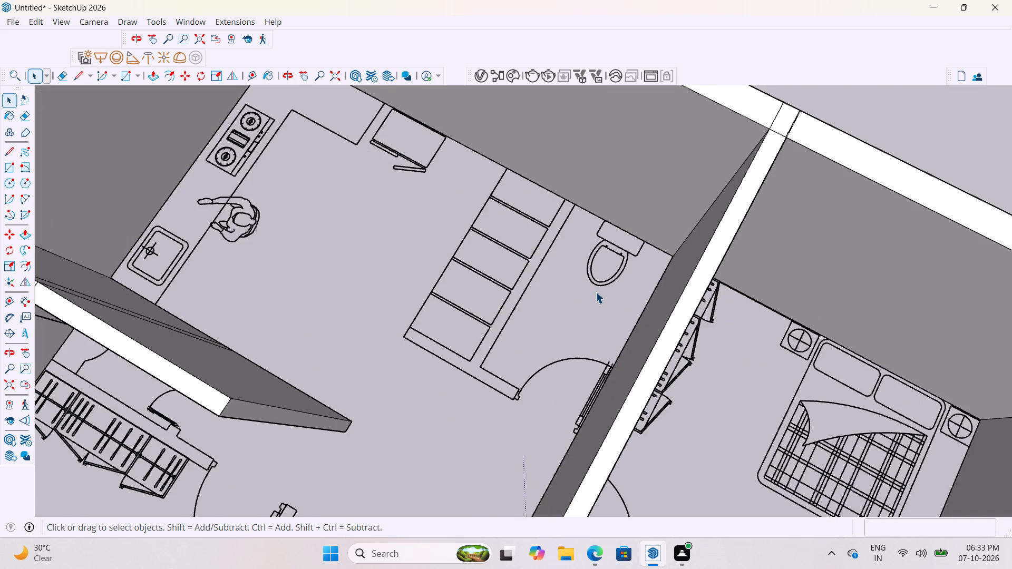
middle_click_drag(591, 292, 445, 260)
scroll(579, 246, "up", 7)
scroll(659, 292, "down", 4)
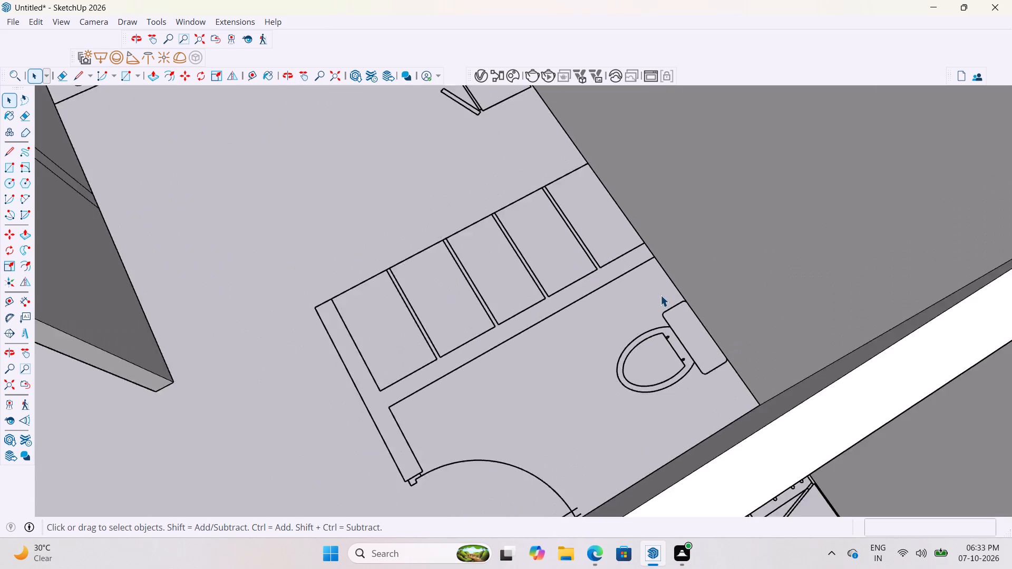
scroll(660, 295, "down", 10)
scroll(583, 367, "up", 15)
scroll(559, 403, "down", 2)
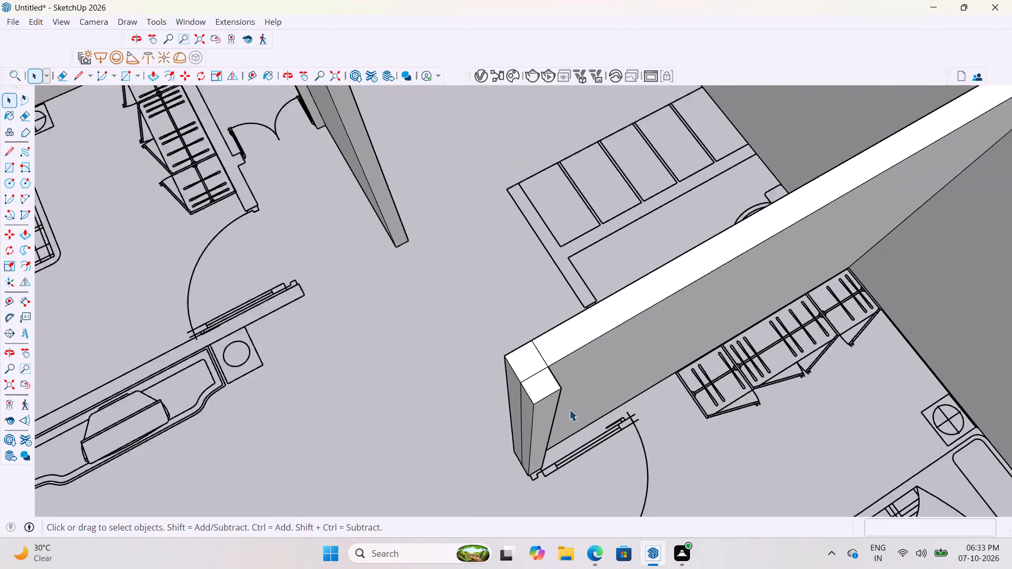
scroll(569, 409, "down", 20)
scroll(569, 409, "down", 5)
middle_click_drag(638, 395, 442, 334)
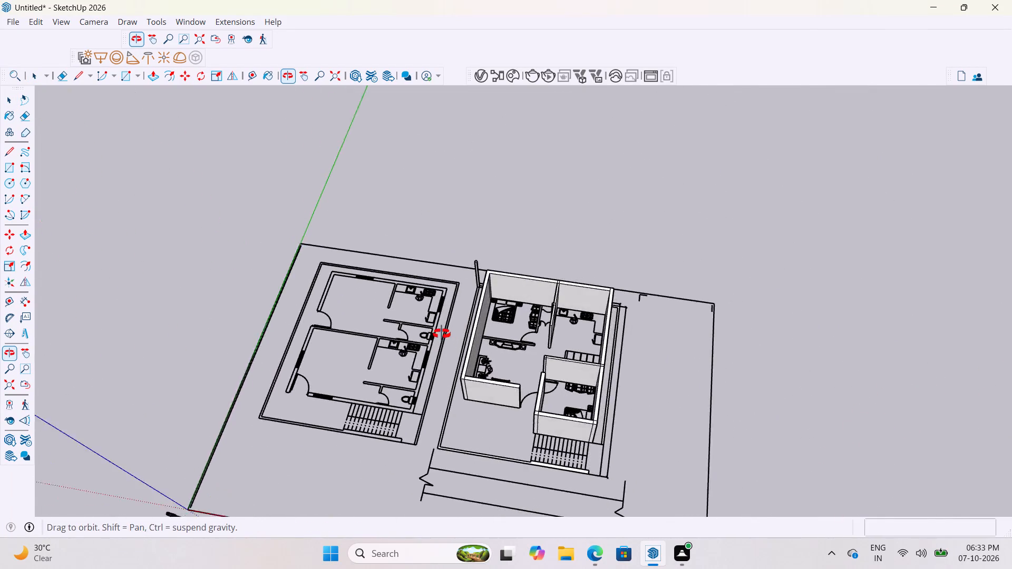
middle_click_drag(442, 334, 513, 312)
scroll(571, 389, "up", 7)
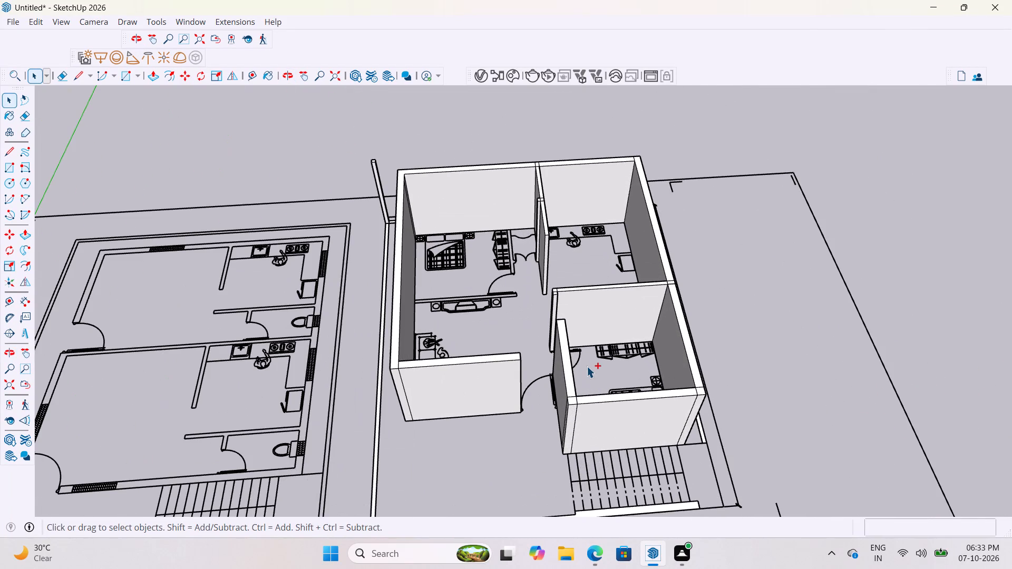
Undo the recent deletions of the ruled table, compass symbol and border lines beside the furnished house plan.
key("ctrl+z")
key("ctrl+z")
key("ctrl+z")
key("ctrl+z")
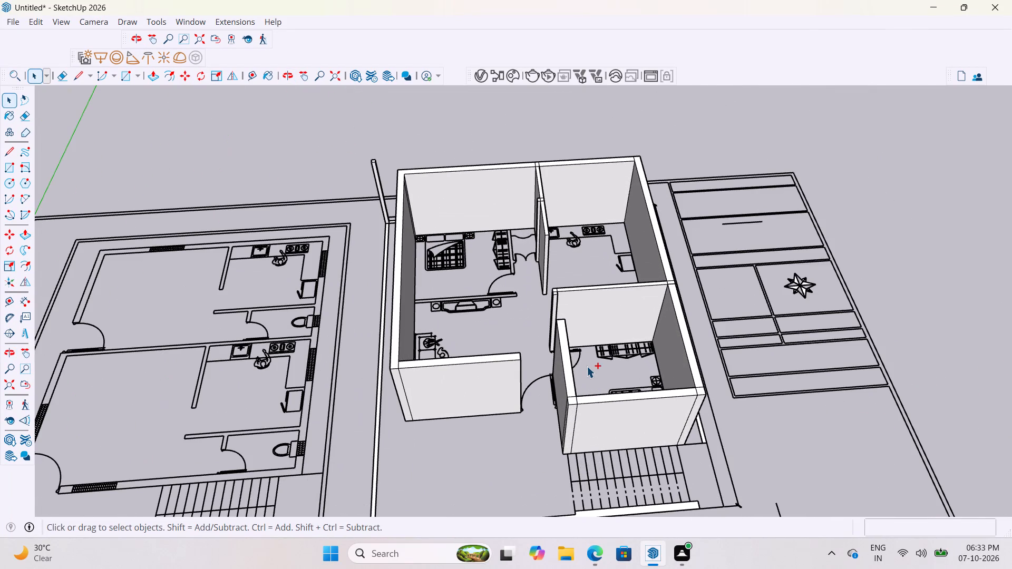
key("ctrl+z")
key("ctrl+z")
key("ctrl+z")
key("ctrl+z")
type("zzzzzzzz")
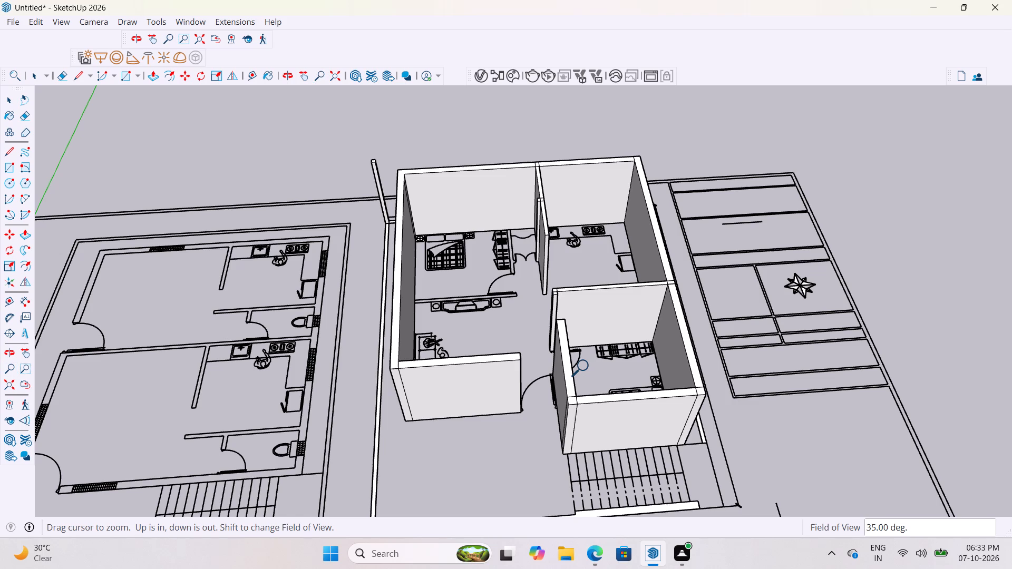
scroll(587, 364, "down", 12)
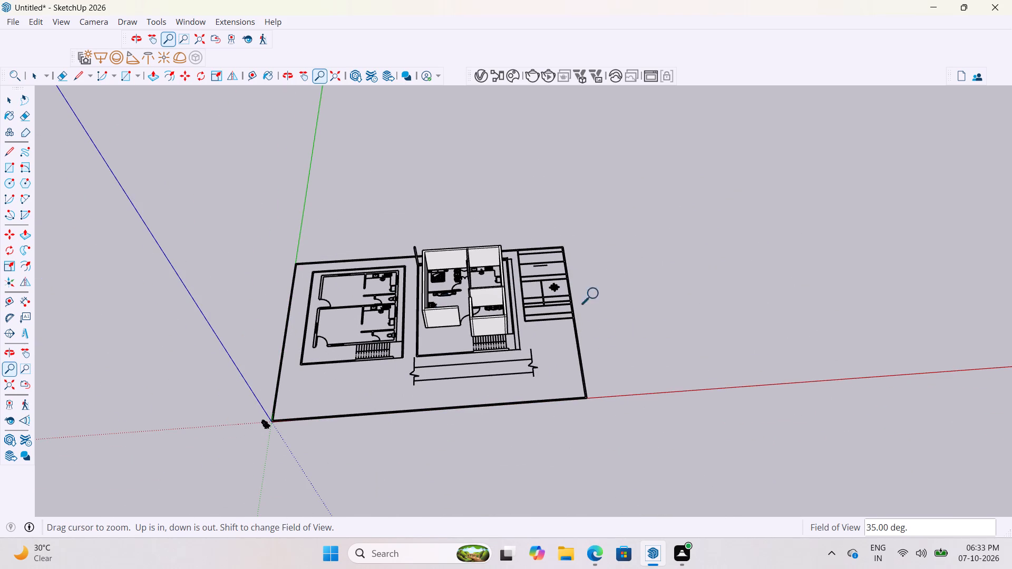
Delete the whole model, including both floor plans, the raised walls, the table and the border.
key("space")
key("space")
left_click_drag(659, 425, 237, 179)
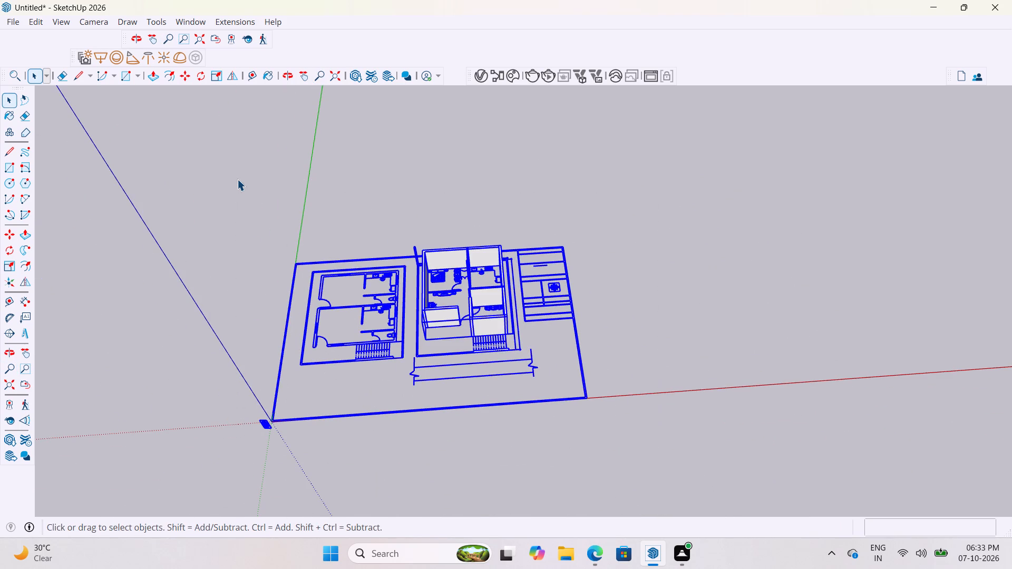
key("Delete")
Import the Drawing2.dwg file from the Downloads folder and dismiss the import results.
left_click(14, 24)
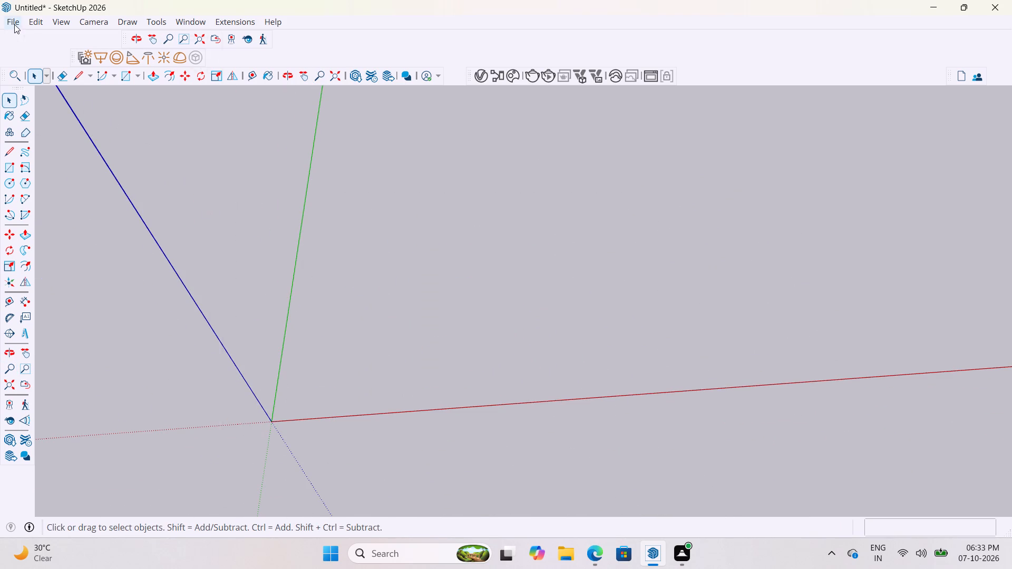
left_click(37, 203)
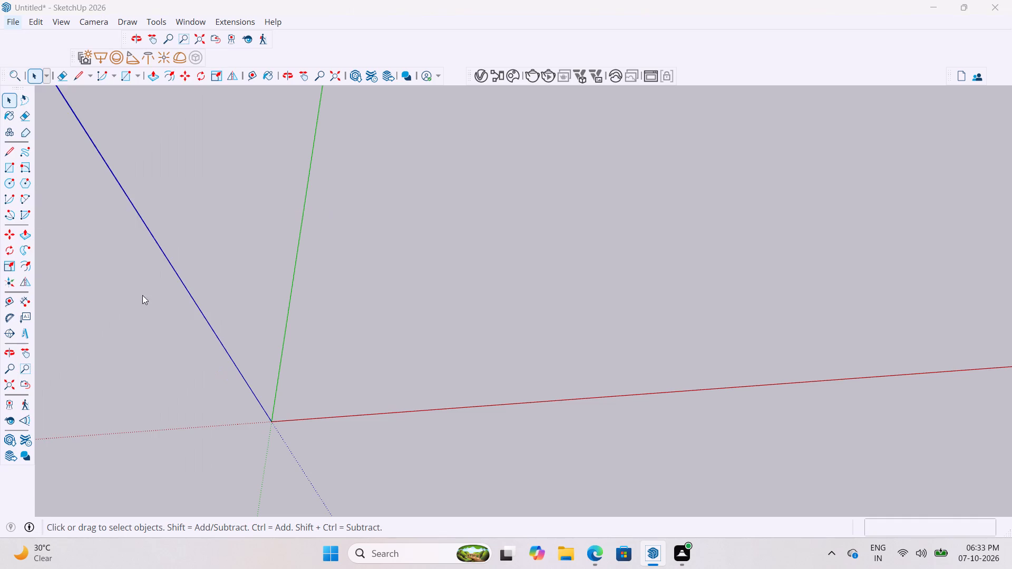
left_click(169, 131)
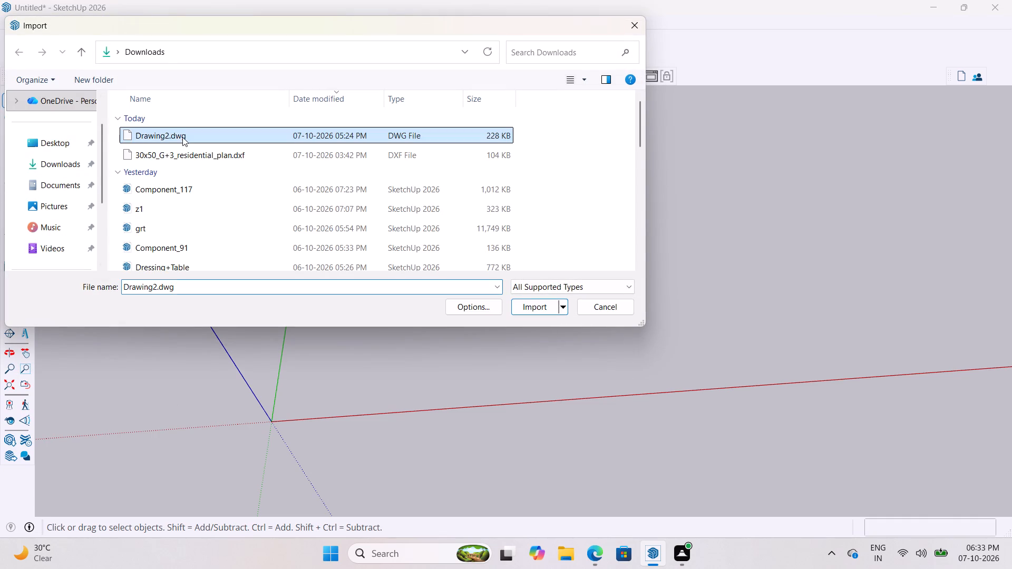
left_click(537, 305)
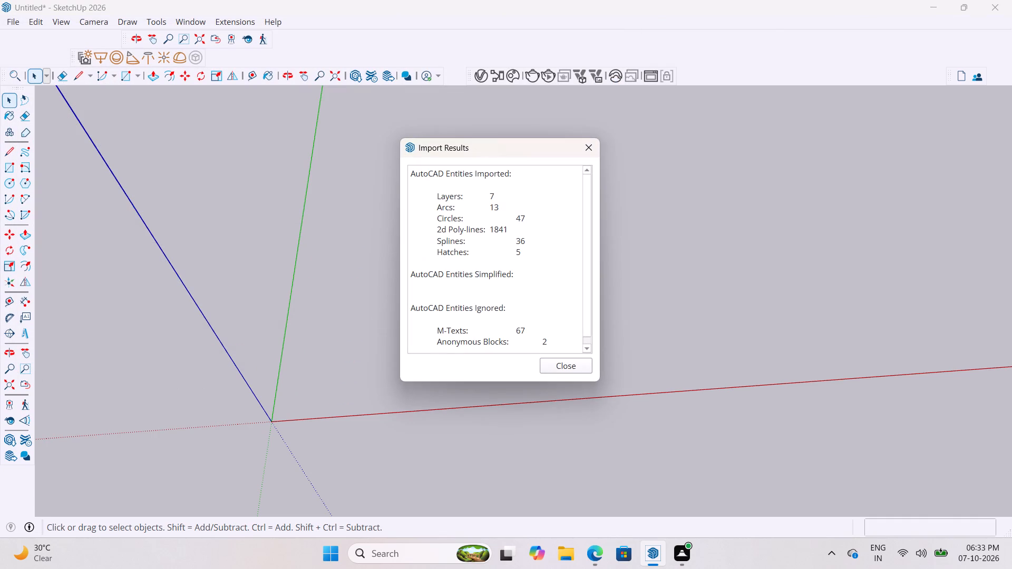
left_click(550, 371)
Explode the imported floor plan drawing component into separate entities and clear the selection.
scroll(520, 499, "up", 2)
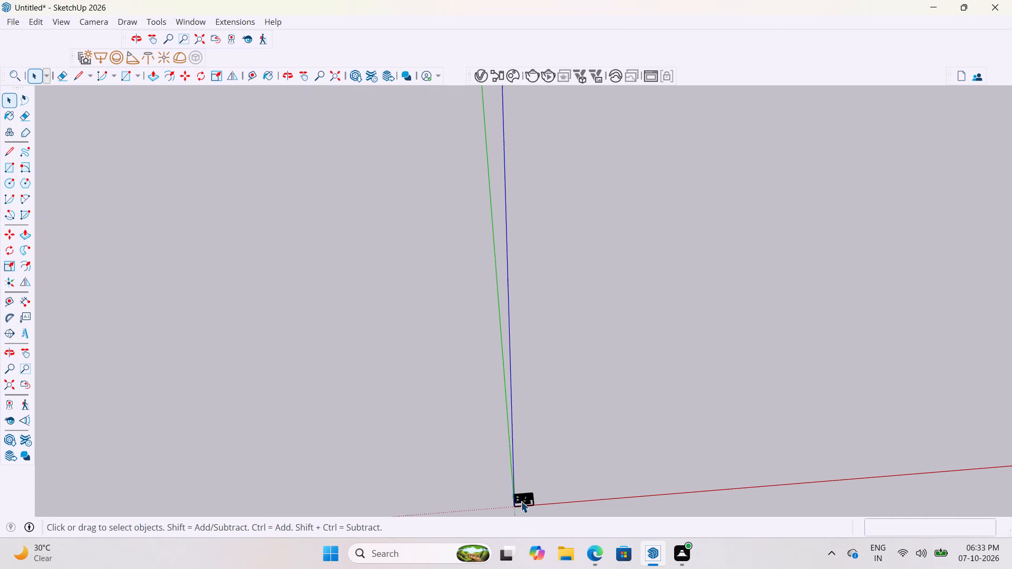
scroll(521, 501, "up", 13)
scroll(577, 236, "down", 7)
scroll(570, 350, "up", 5)
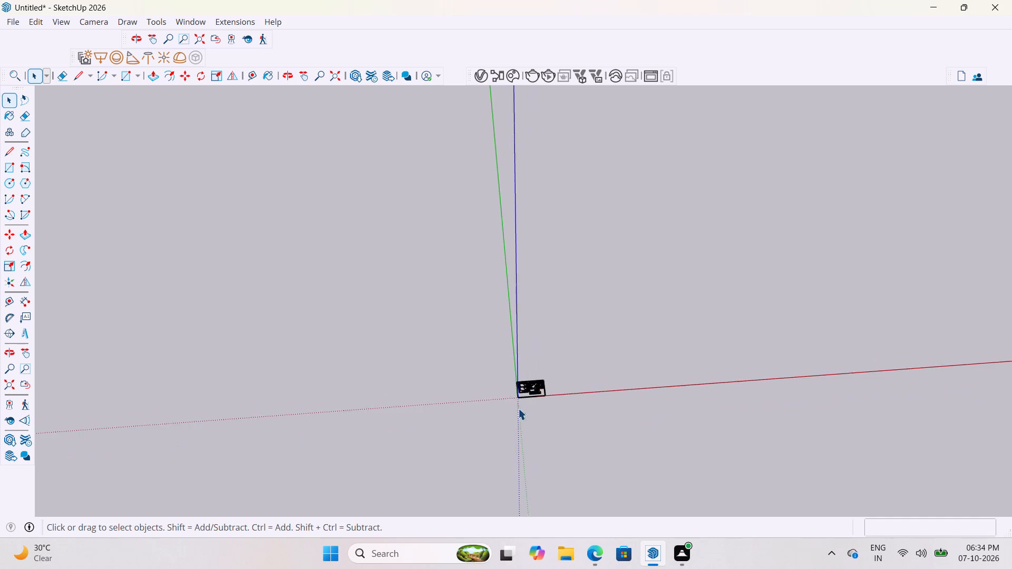
scroll(518, 408, "up", 20)
scroll(518, 408, "up", 13)
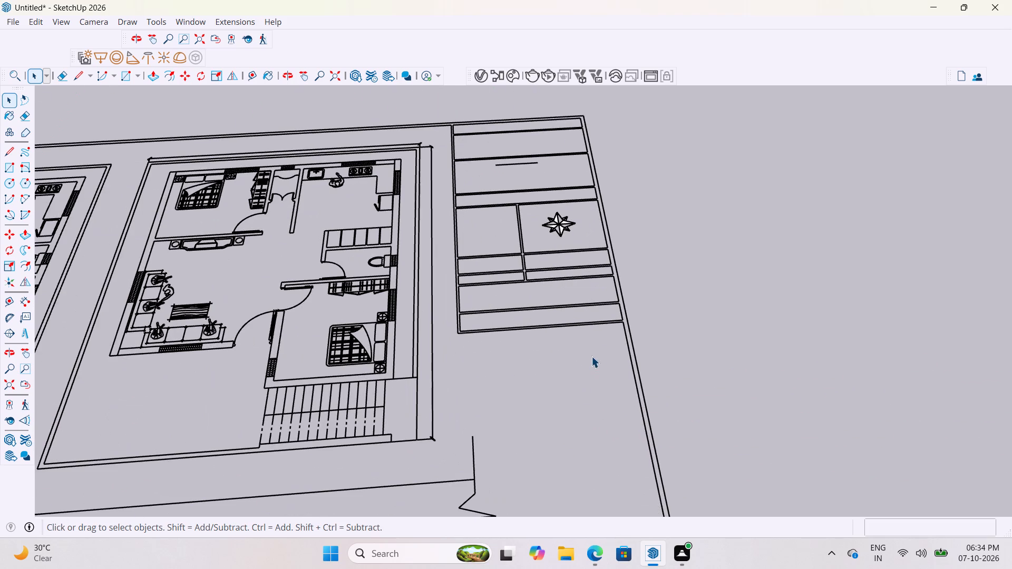
double_click(617, 338)
scroll(579, 272, "down", 8)
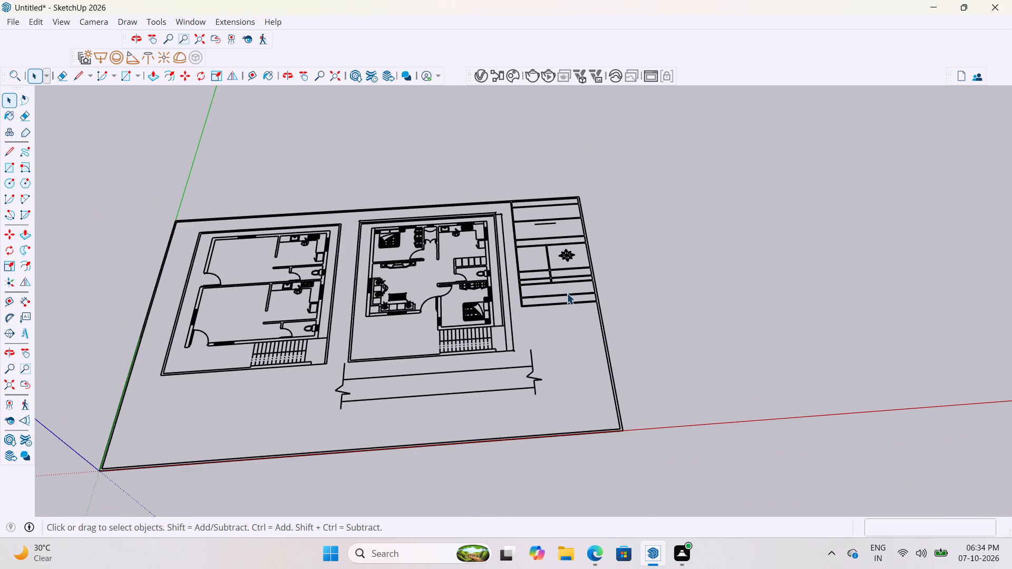
double_click(567, 280)
left_click(570, 278)
left_click(678, 272)
left_click(572, 280)
right_click(558, 284)
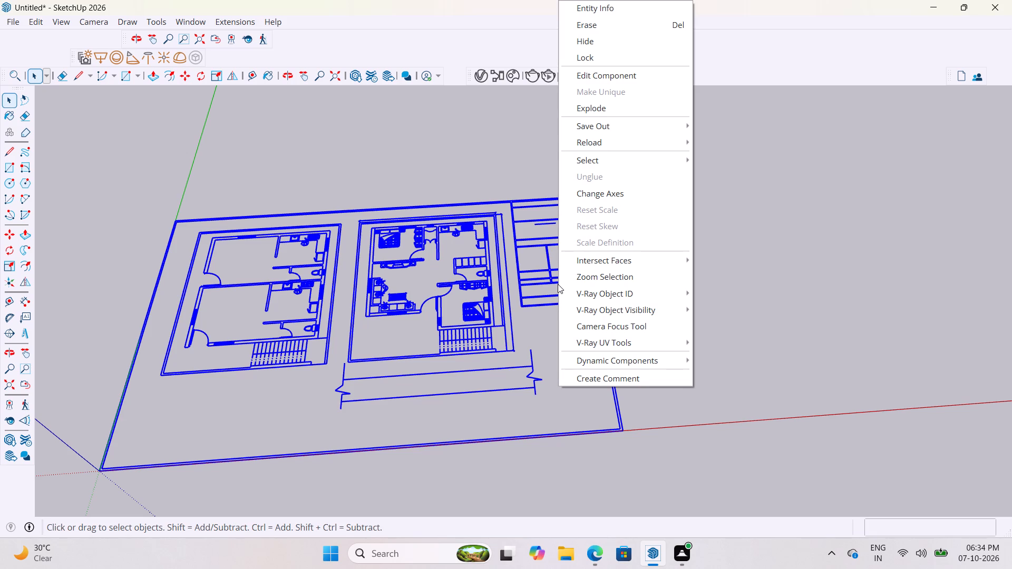
left_click(605, 109)
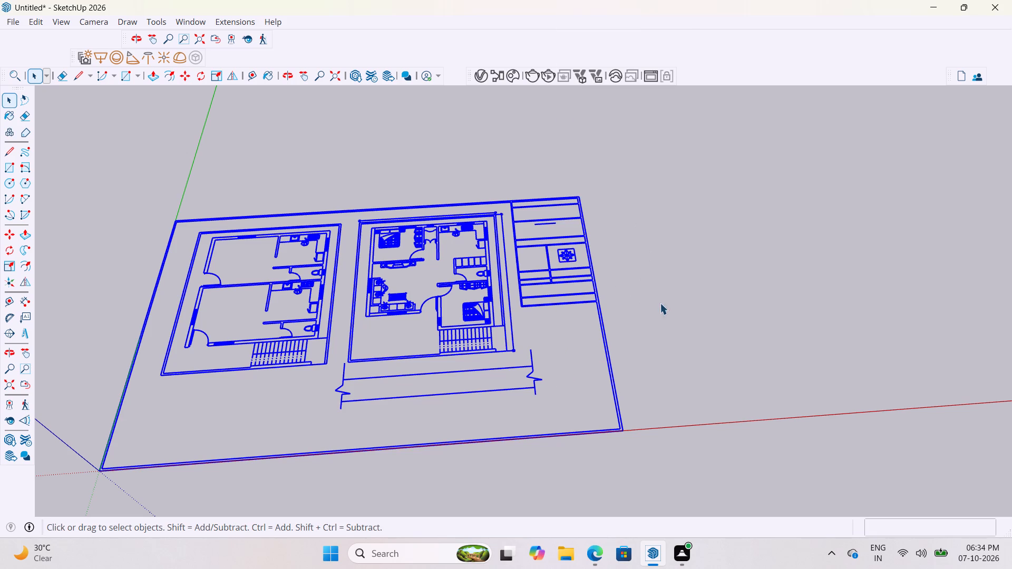
left_click(697, 318)
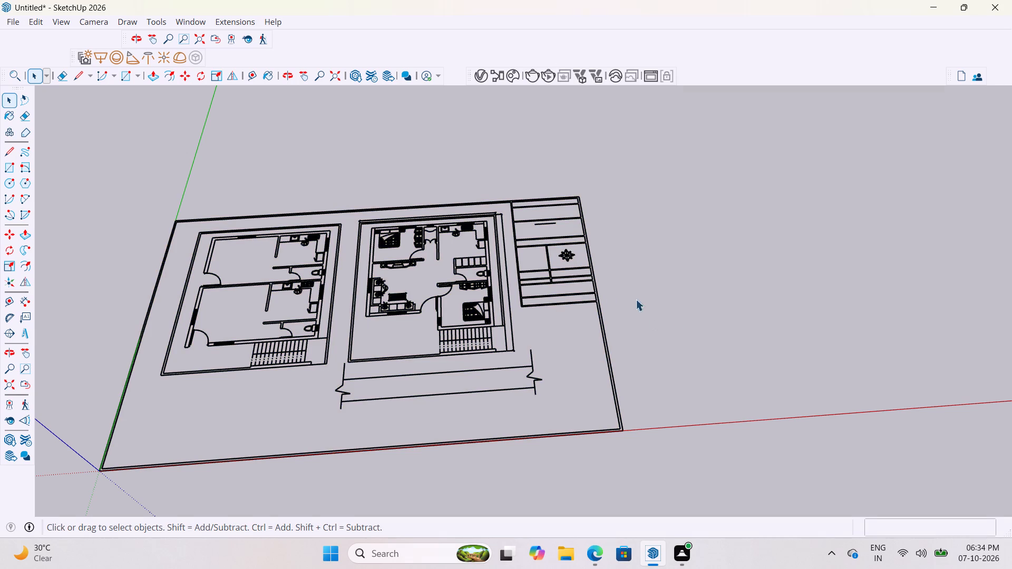
Delete the two long lines and the zigzag break lines in front of the furnished house plan.
left_click(580, 295)
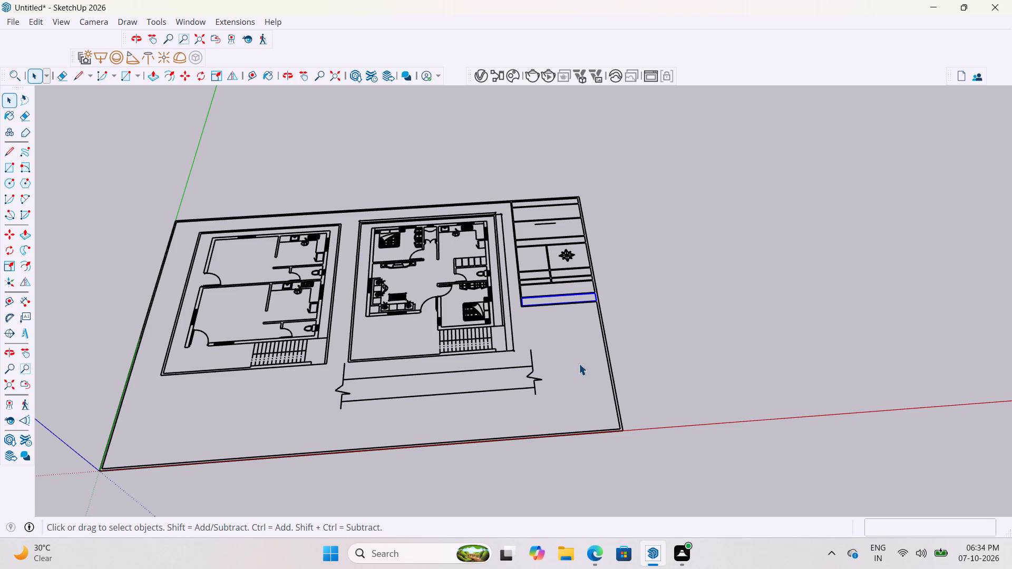
left_click_drag(569, 371, 436, 397)
key("Delete")
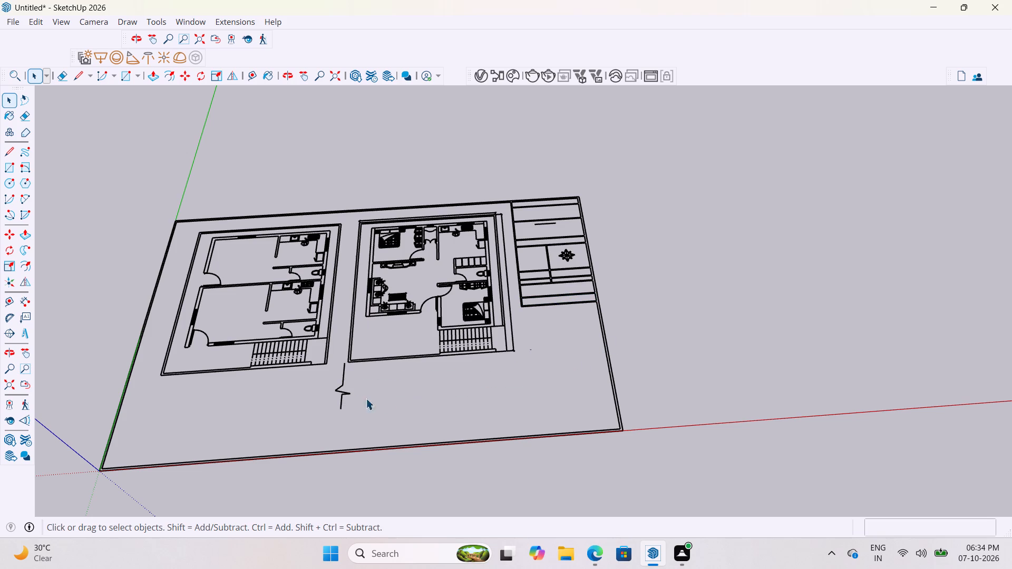
scroll(345, 391, "up", 3)
left_click_drag(379, 415, 334, 369)
key("Delete")
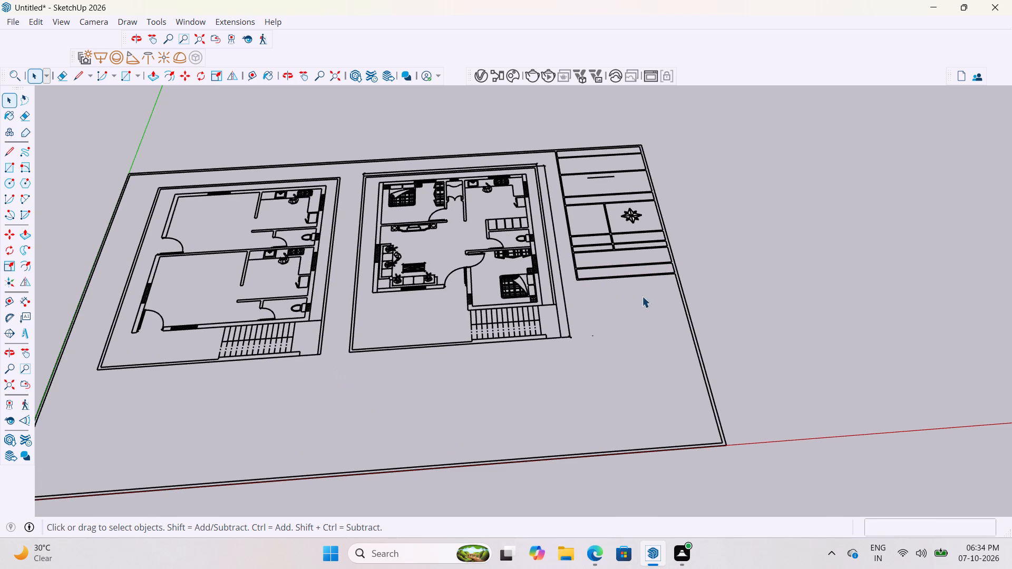
Delete the ruled table, compass symbol and outer border beside the furnished house plan, including the leftover corner piece.
left_click_drag(658, 305, 603, 113)
key("Delete")
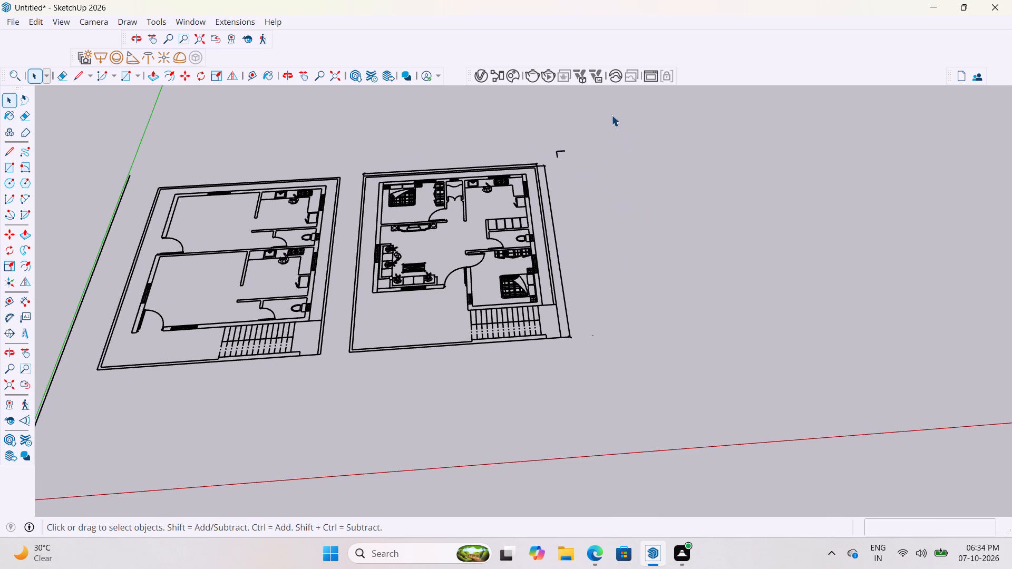
left_click_drag(590, 169, 552, 130)
key("Delete")
Group all the linework of the furnished house plan.
scroll(650, 187, "down", 4)
scroll(611, 181, "up", 3)
scroll(562, 180, "down", 3)
middle_click_drag(588, 207, 563, 287)
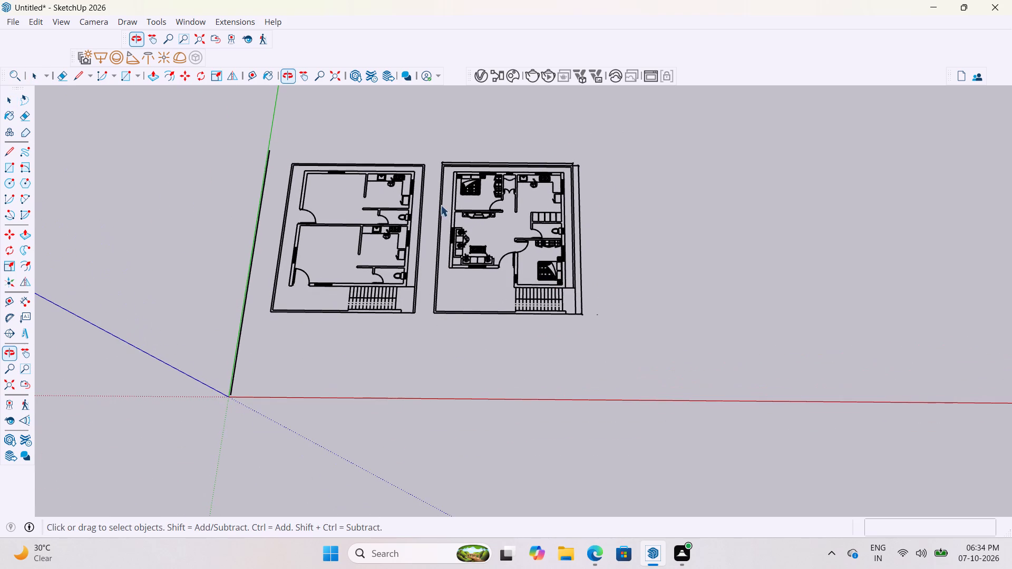
left_click_drag(432, 149, 478, 205)
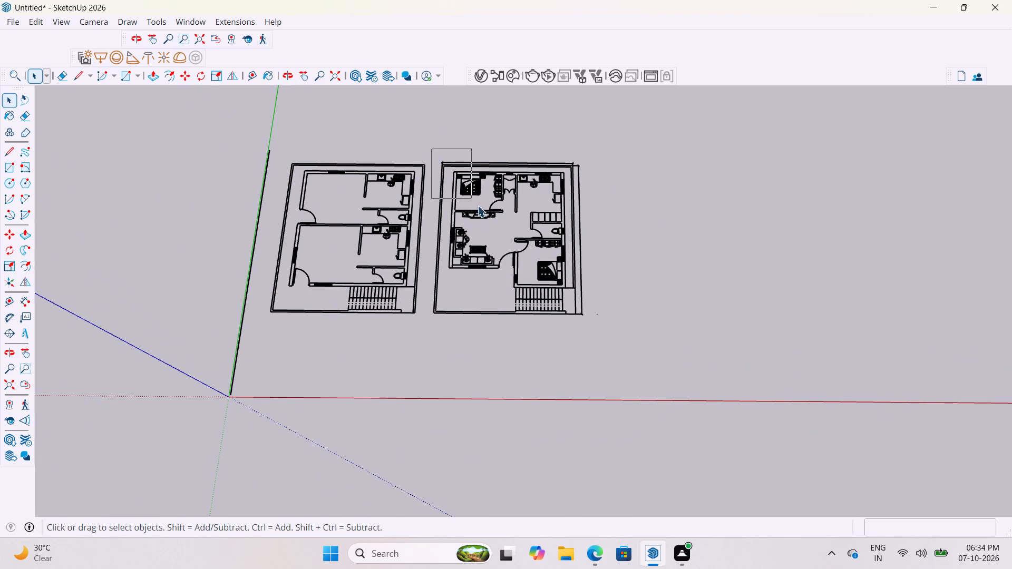
left_click_drag(478, 205, 576, 356)
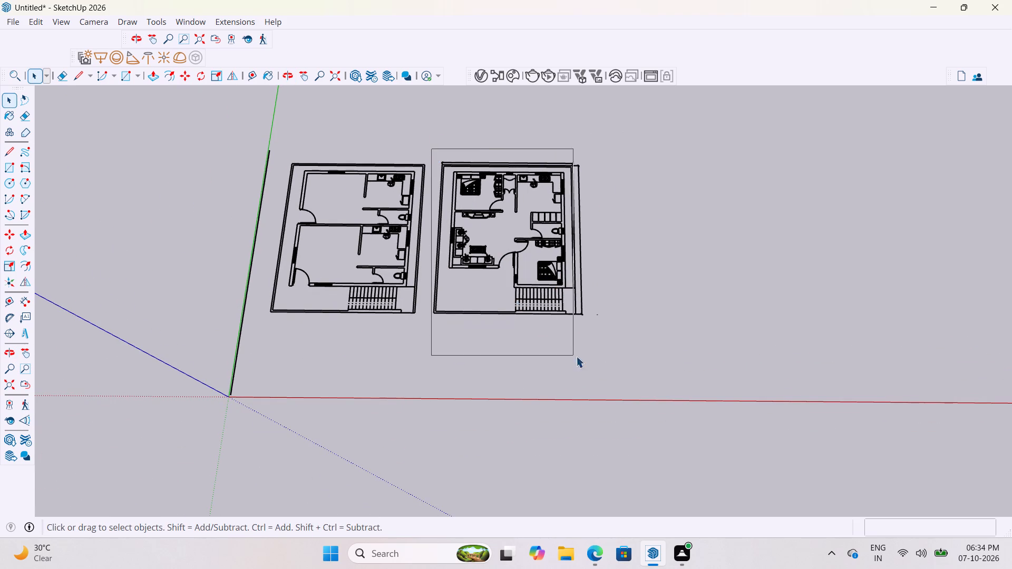
left_click_drag(576, 356, 609, 370)
right_click(542, 277)
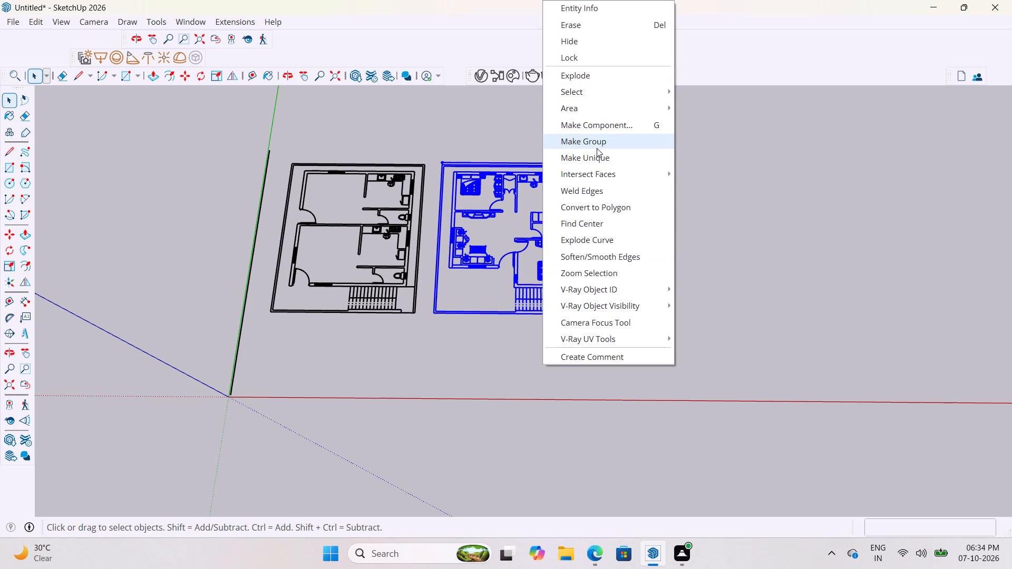
left_click(597, 148)
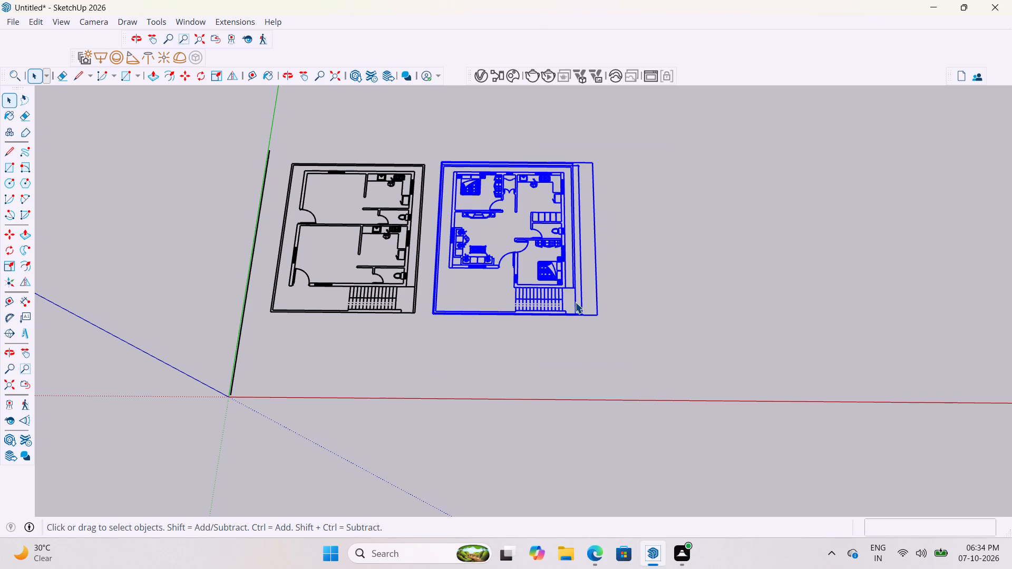
Move the furnished plan group along the red axis, farther away from the unfurnished plan, and clear the selection.
key("m")
left_click(431, 313)
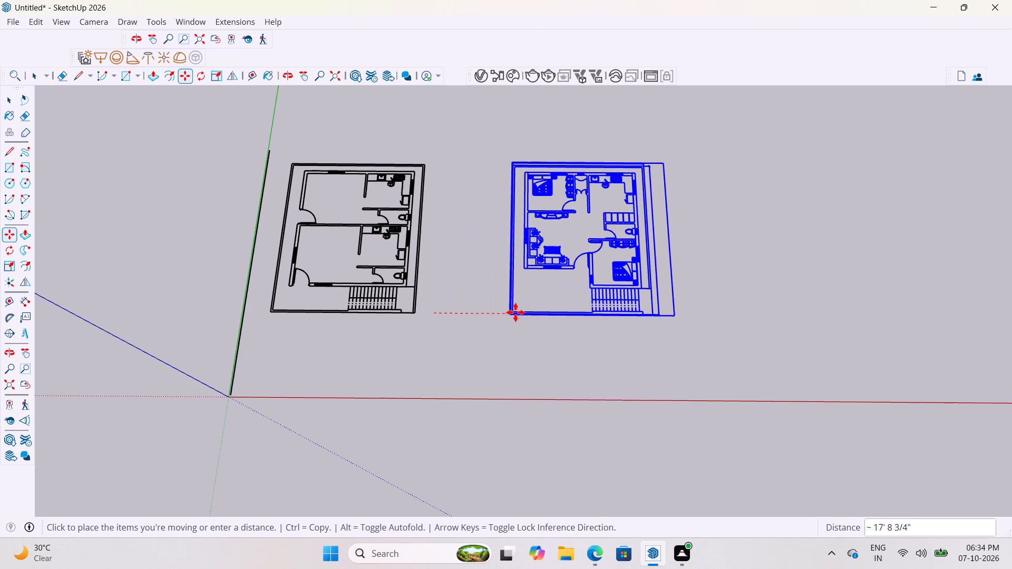
left_click(528, 313)
scroll(443, 314, "down", 3)
left_click(449, 329)
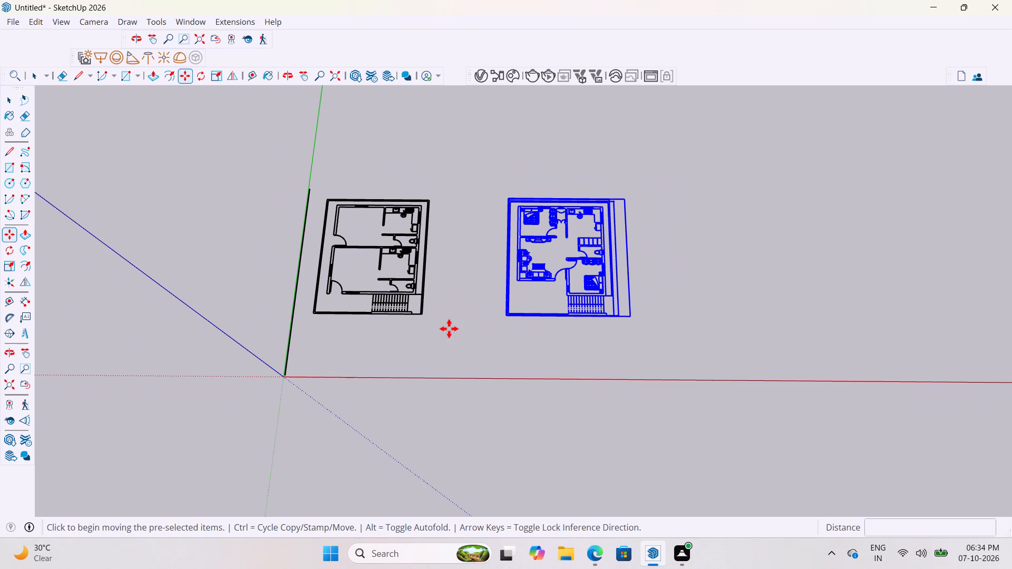
key("space")
key("space")
left_click(449, 329)
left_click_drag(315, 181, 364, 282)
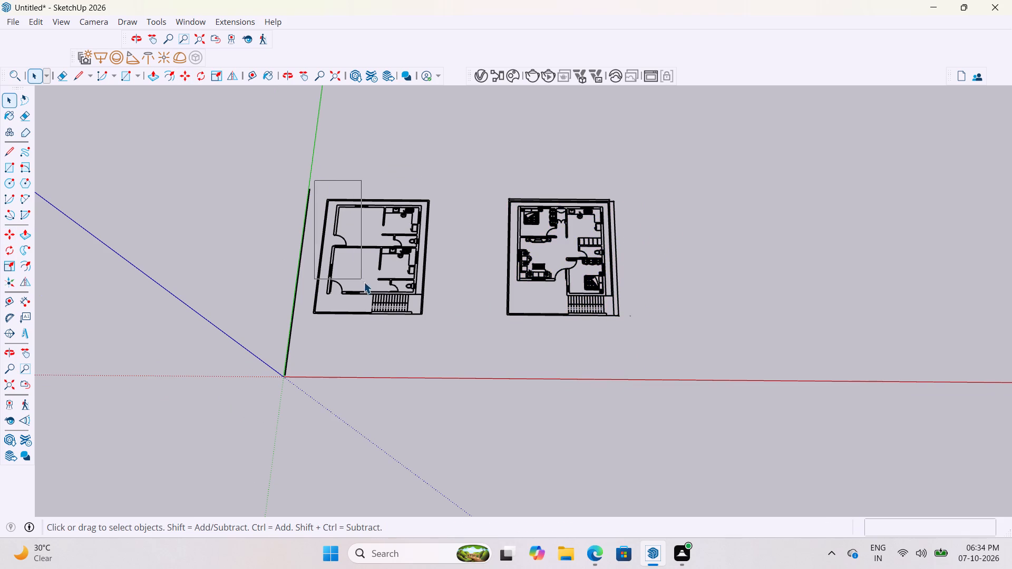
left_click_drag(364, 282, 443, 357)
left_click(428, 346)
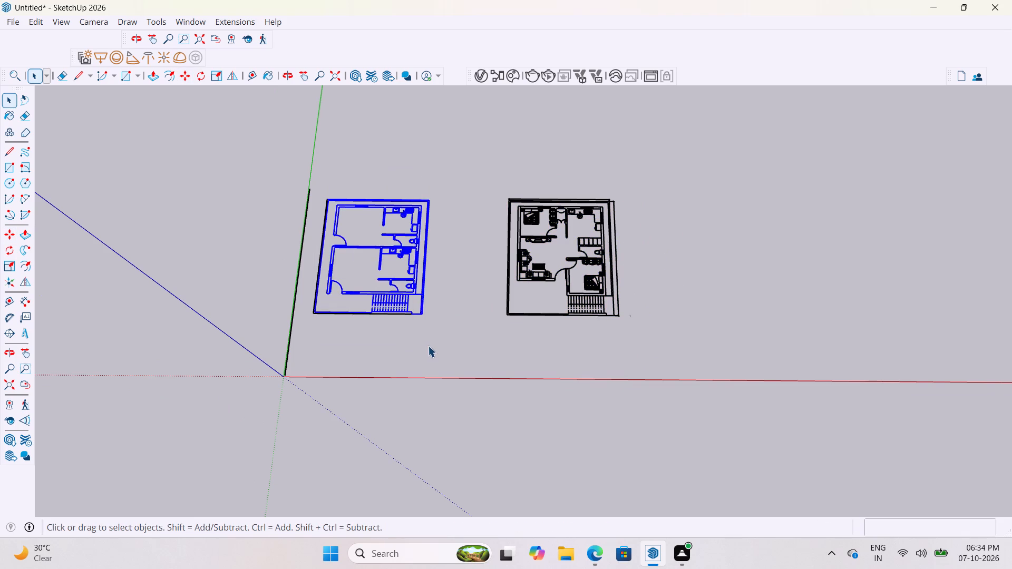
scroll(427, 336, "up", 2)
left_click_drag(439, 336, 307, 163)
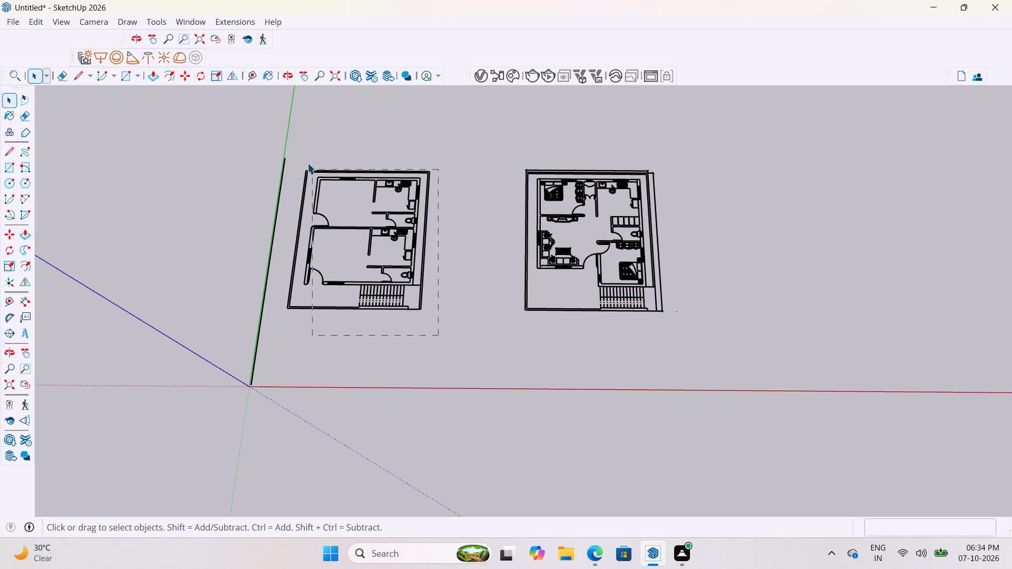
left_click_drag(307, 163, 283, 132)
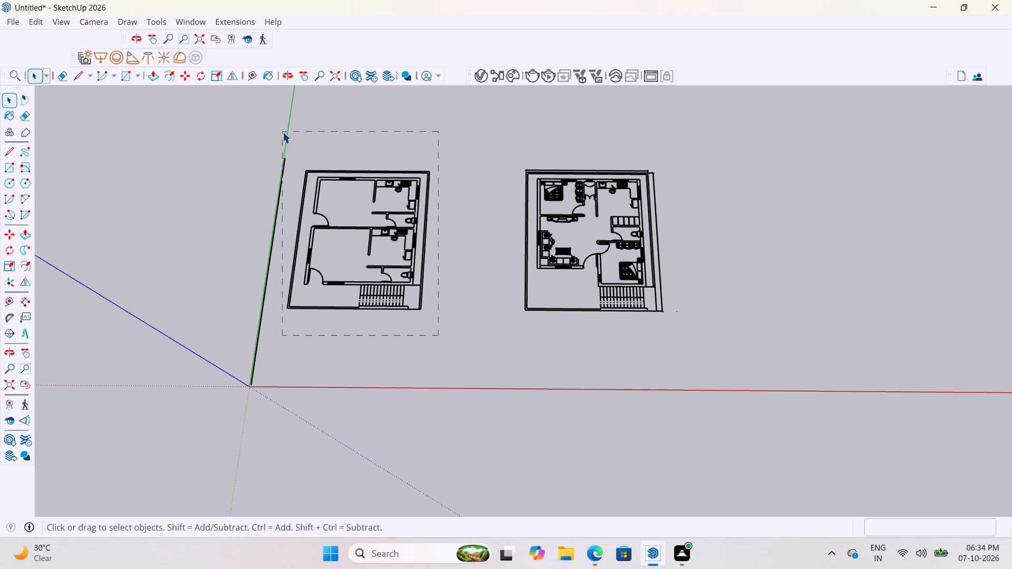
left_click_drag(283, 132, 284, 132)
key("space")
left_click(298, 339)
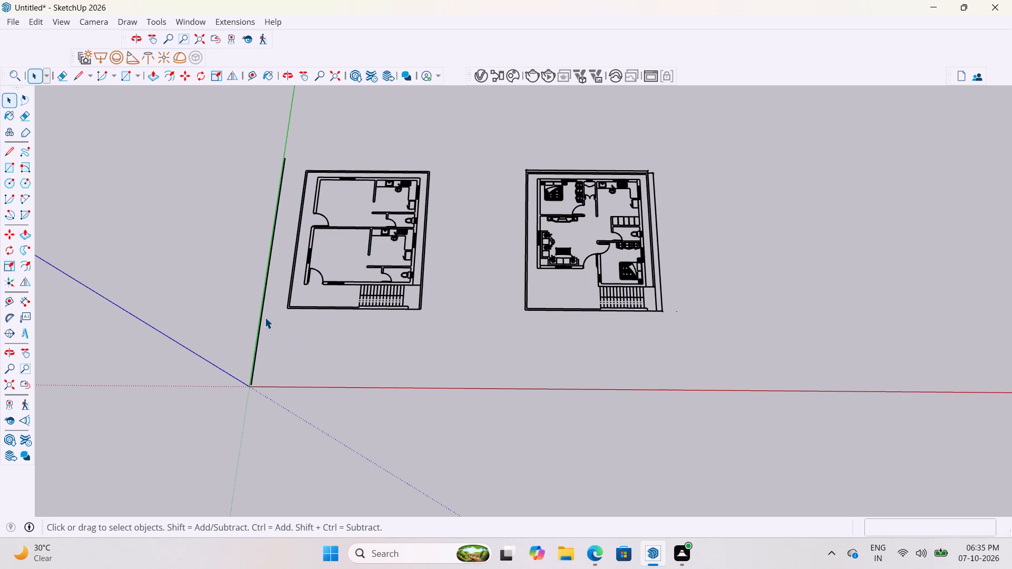
Delete the long stray line lying along the green axis beside the unfurnished plan.
left_click(259, 313)
left_click(262, 317)
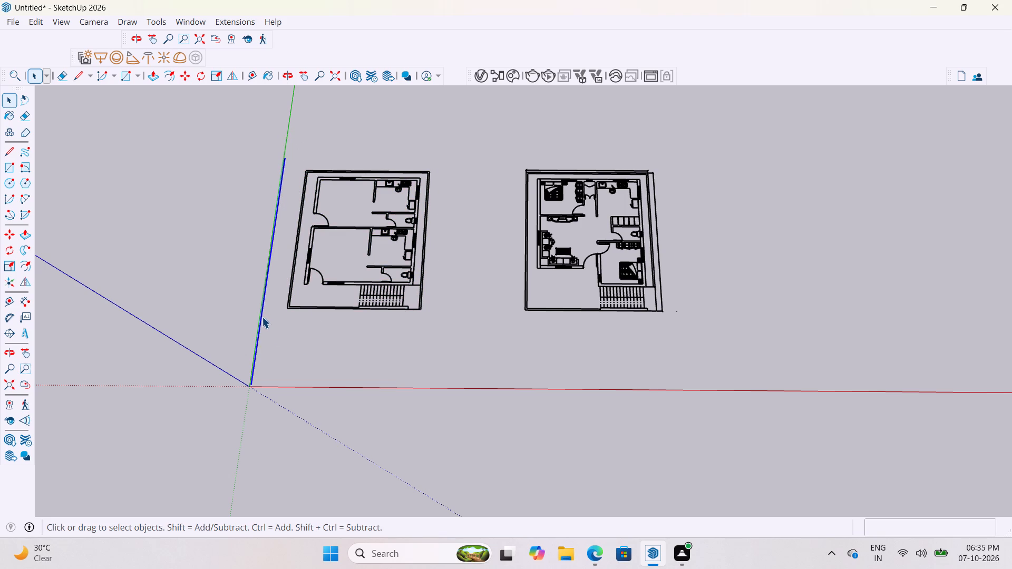
key("Delete")
Group all the linework of the unfurnished two-unit plan and clear the selection.
middle_click_drag(328, 335, 343, 338)
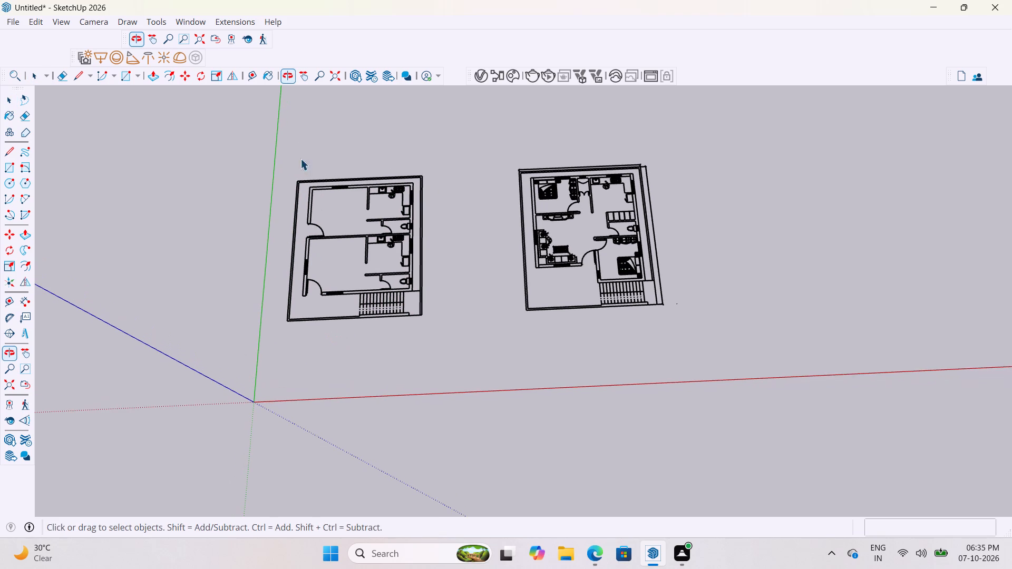
left_click_drag(274, 169, 449, 344)
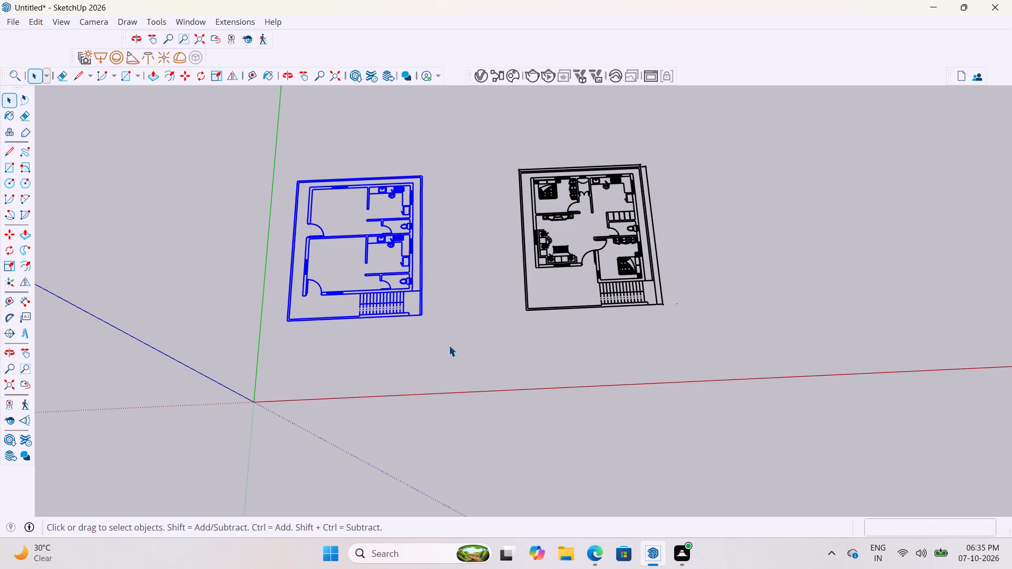
right_click(389, 281)
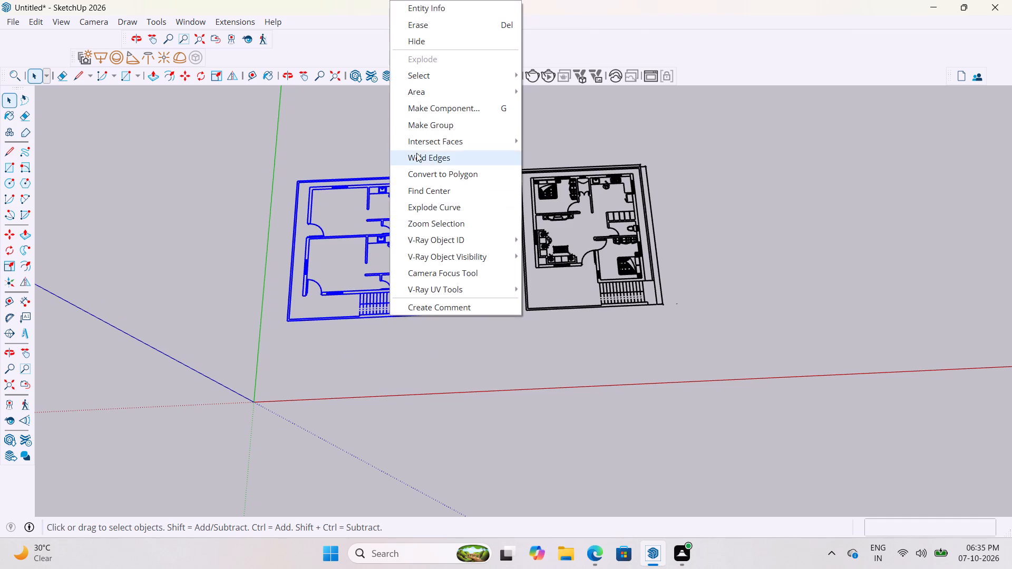
left_click(433, 128)
left_click(440, 330)
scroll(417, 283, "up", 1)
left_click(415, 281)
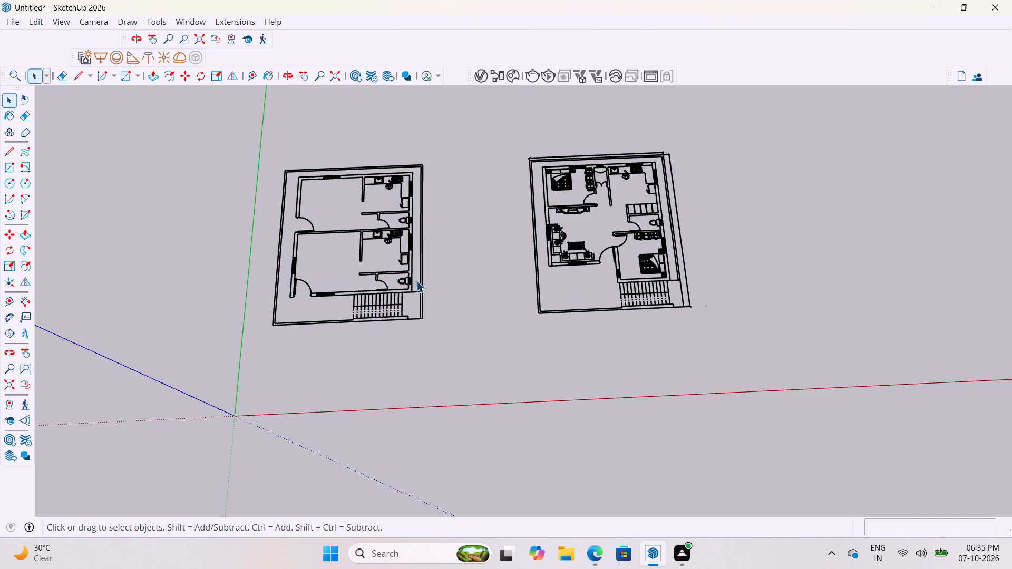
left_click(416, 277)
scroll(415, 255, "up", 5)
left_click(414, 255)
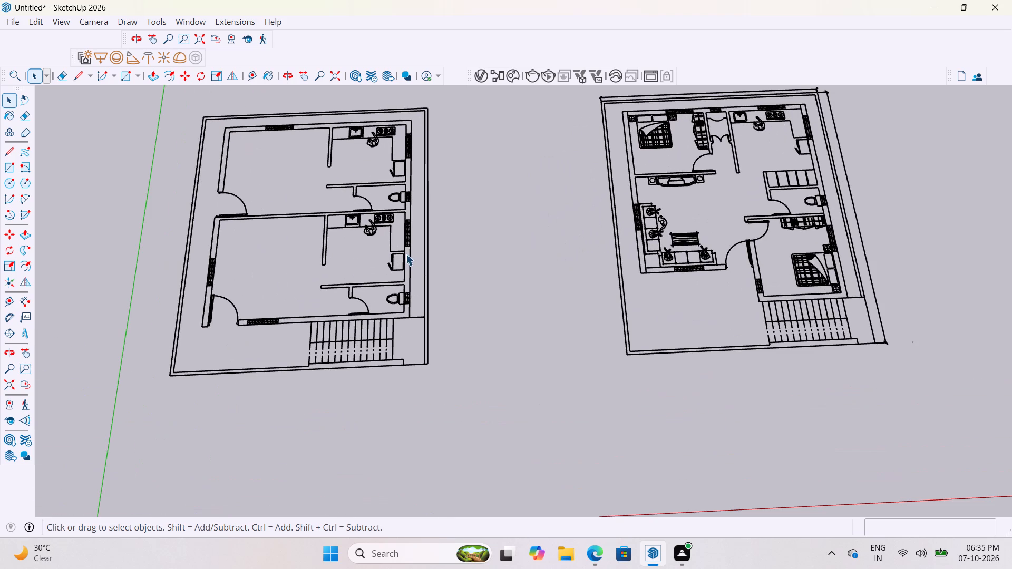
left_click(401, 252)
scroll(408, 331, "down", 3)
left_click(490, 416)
Open the furnished house plan group for editing.
scroll(545, 317, "up", 1)
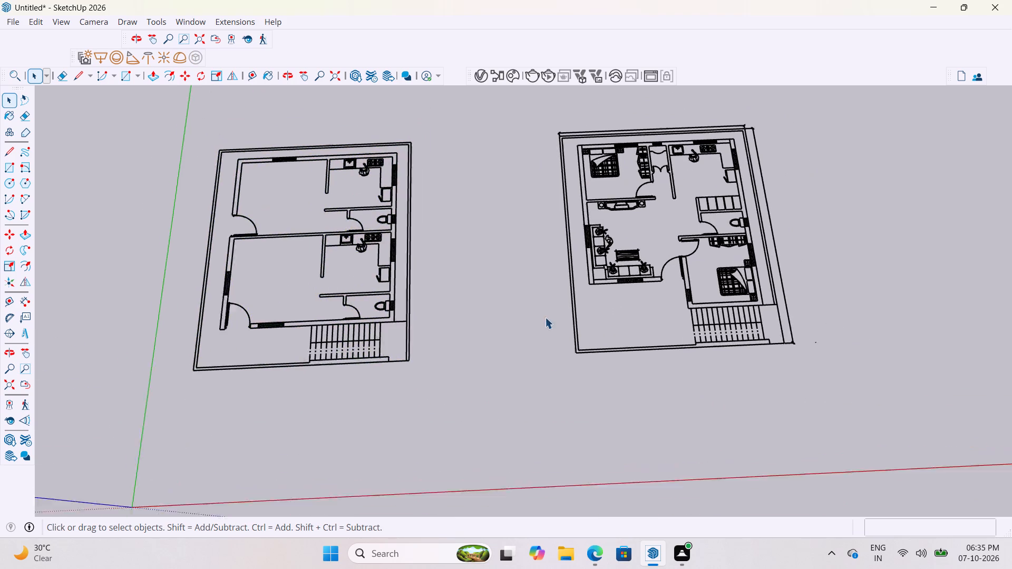
scroll(545, 317, "up", 1)
scroll(474, 406, "down", 8)
scroll(599, 337, "up", 6)
double_click(583, 335)
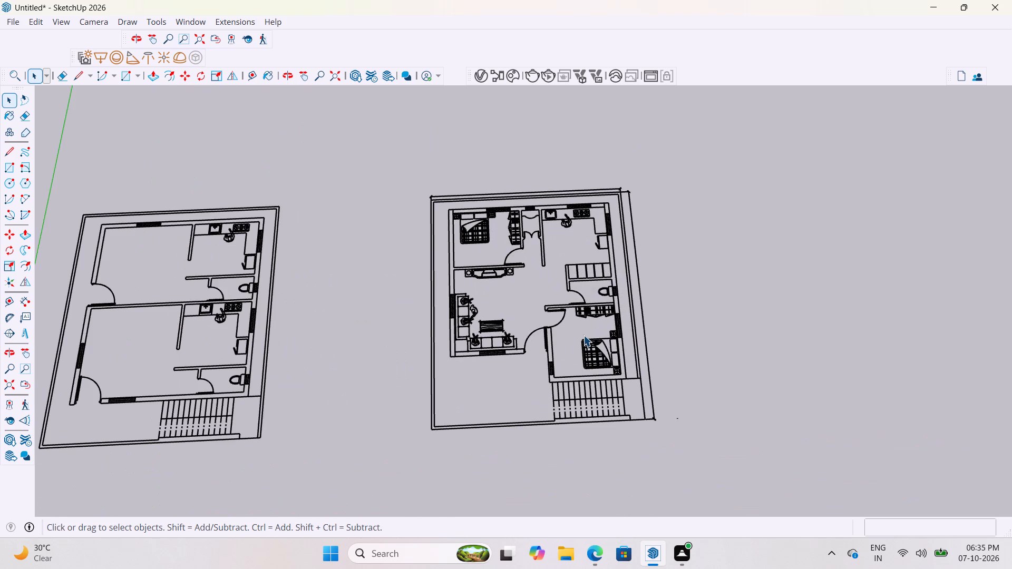
scroll(463, 345, "down", 4)
middle_click_drag(583, 367, 565, 361)
scroll(474, 319, "up", 1)
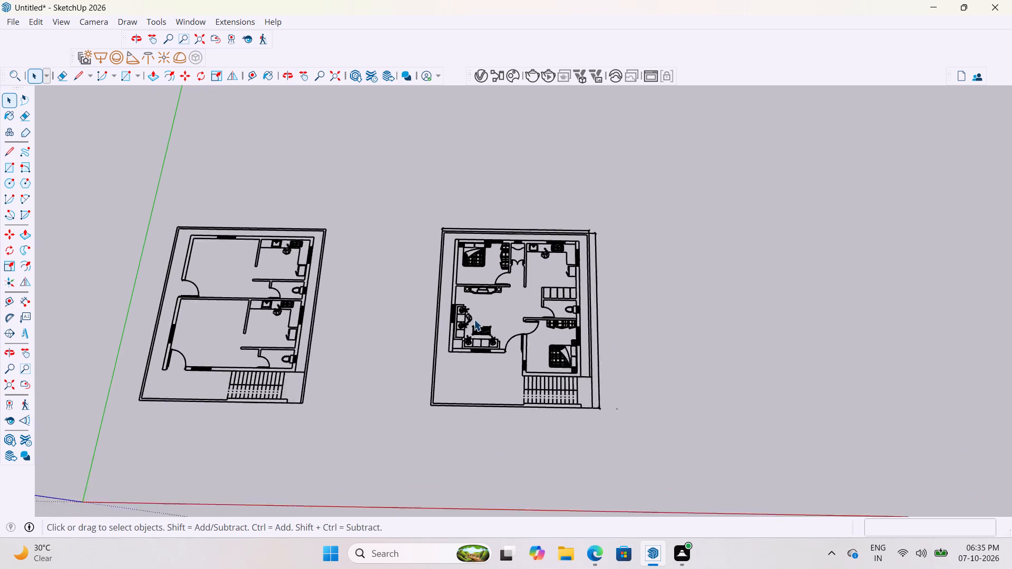
scroll(474, 319, "up", 5)
double_click(473, 342)
scroll(437, 192, "up", 3)
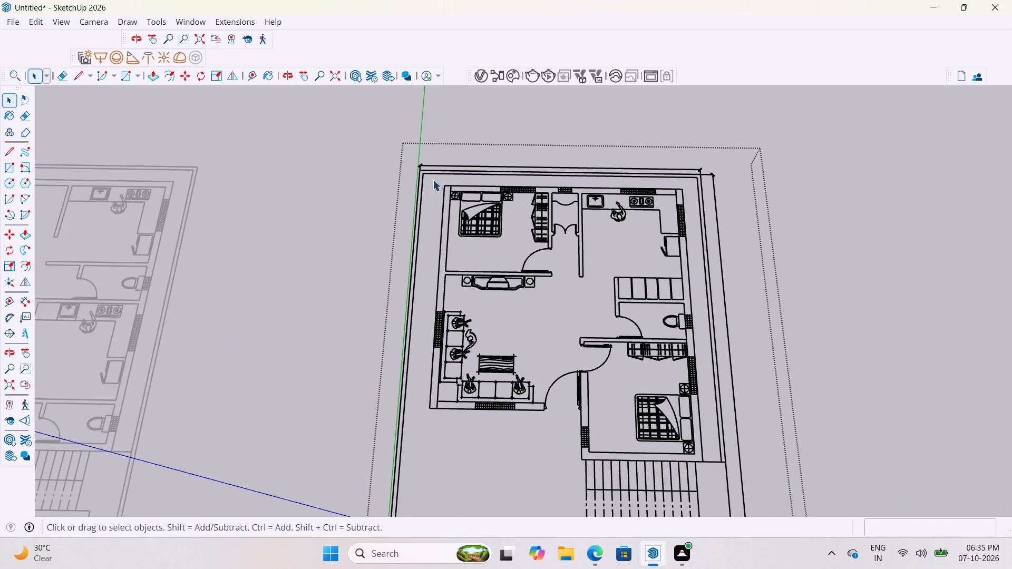
scroll(433, 180, "up", 2)
Draw a flat rectangle, about 34' 1" by 39' 4", between opposite outer corners of the furnished plan's plot boundary.
key("r")
left_click(417, 168)
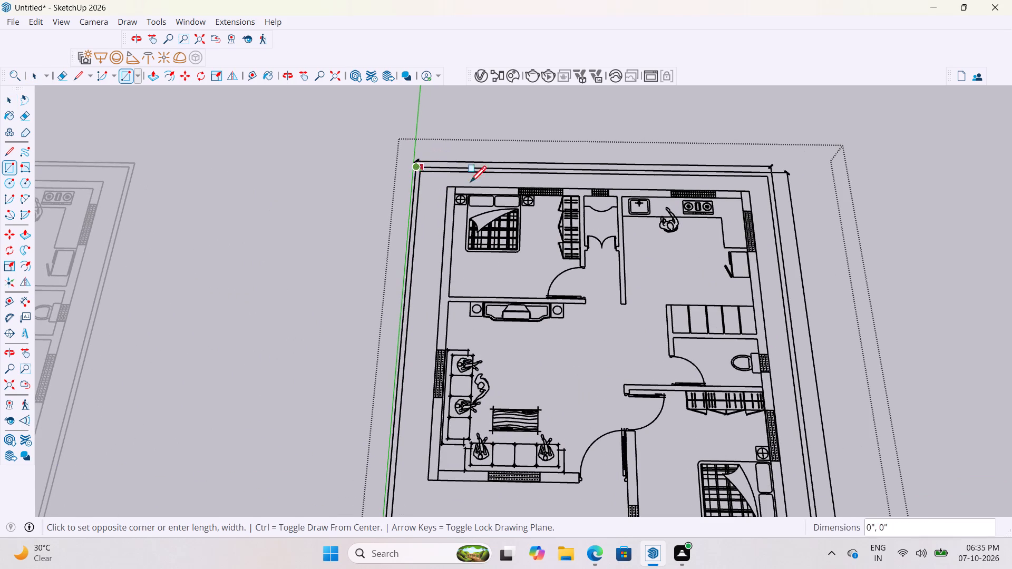
scroll(534, 210, "down", 10)
scroll(651, 393, "up", 10)
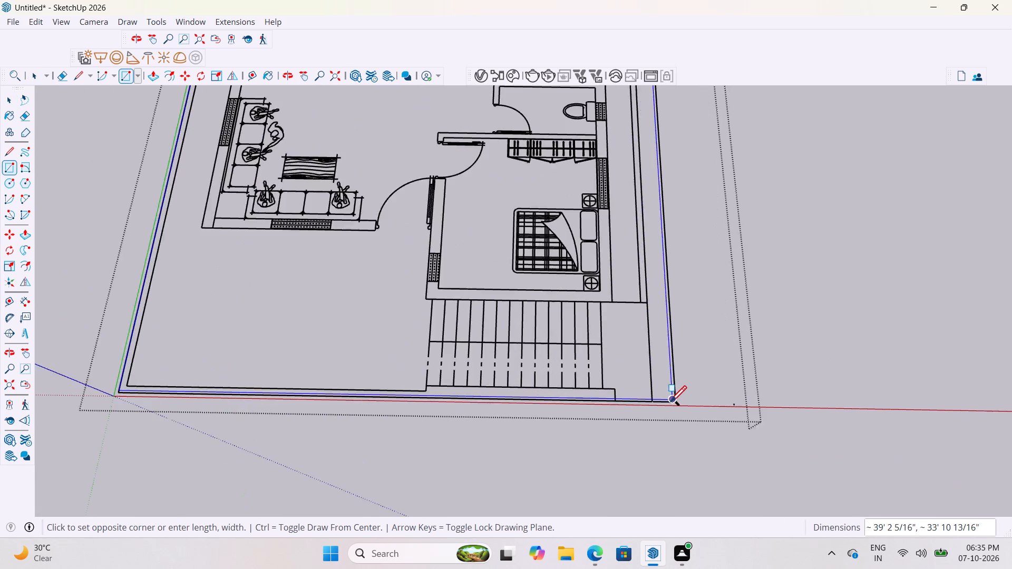
scroll(670, 404, "up", 12)
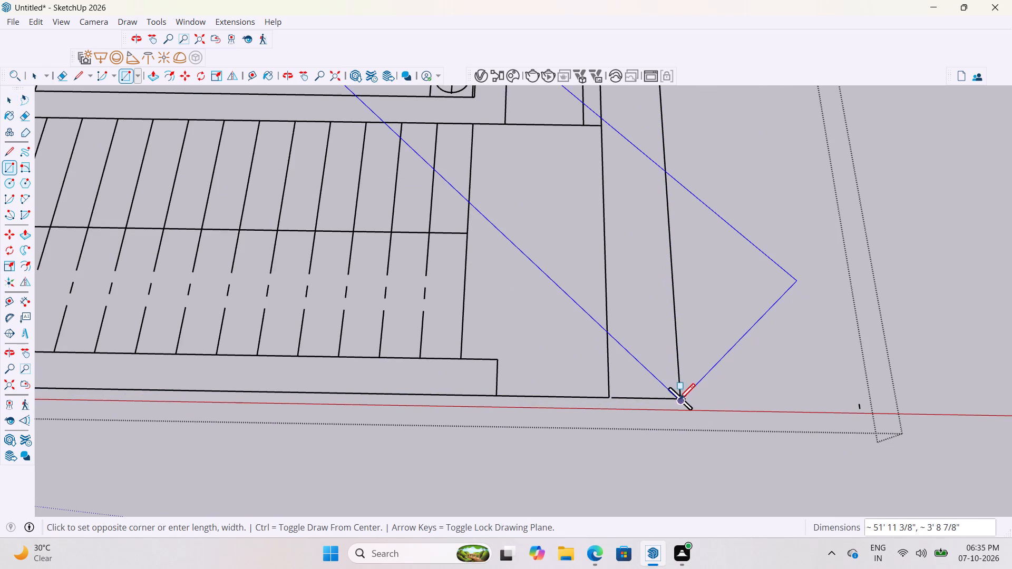
scroll(674, 399, "down", 16)
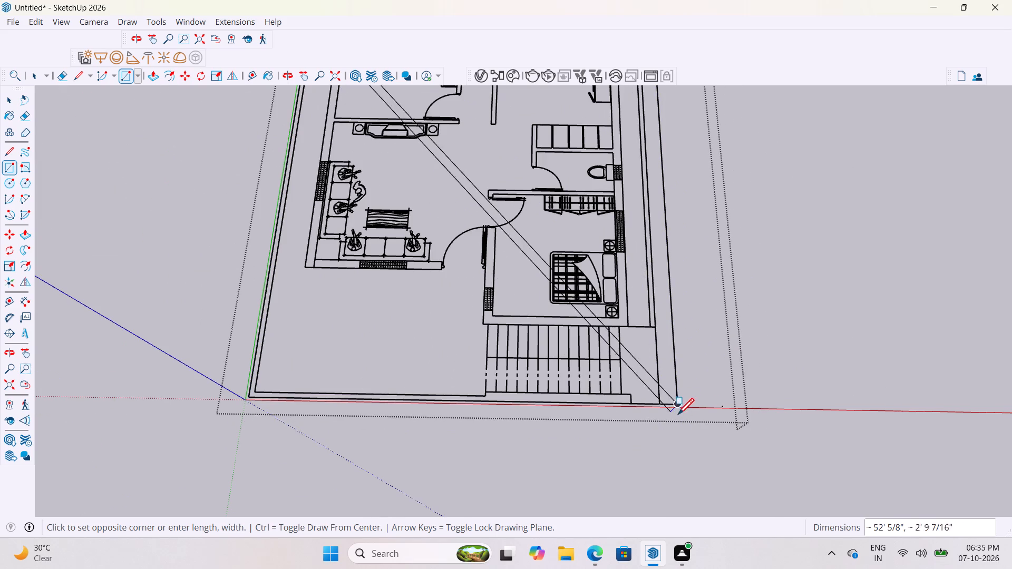
scroll(676, 417, "up", 3)
key("Up")
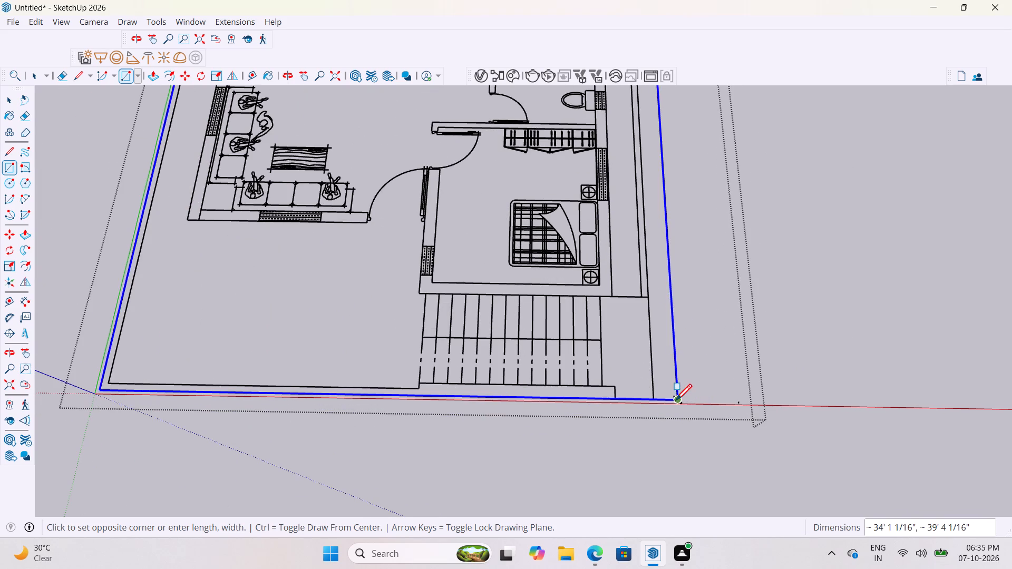
scroll(679, 402, "up", 7)
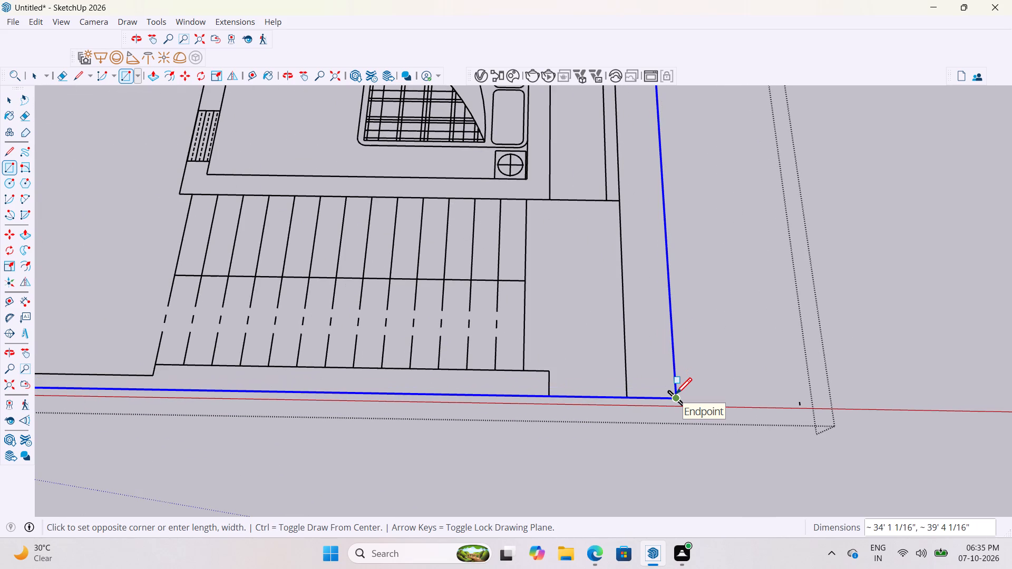
left_click(676, 396)
Examine the area covered by the new rectangle along the plot boundary and around the rooms.
scroll(679, 454, "down", 15)
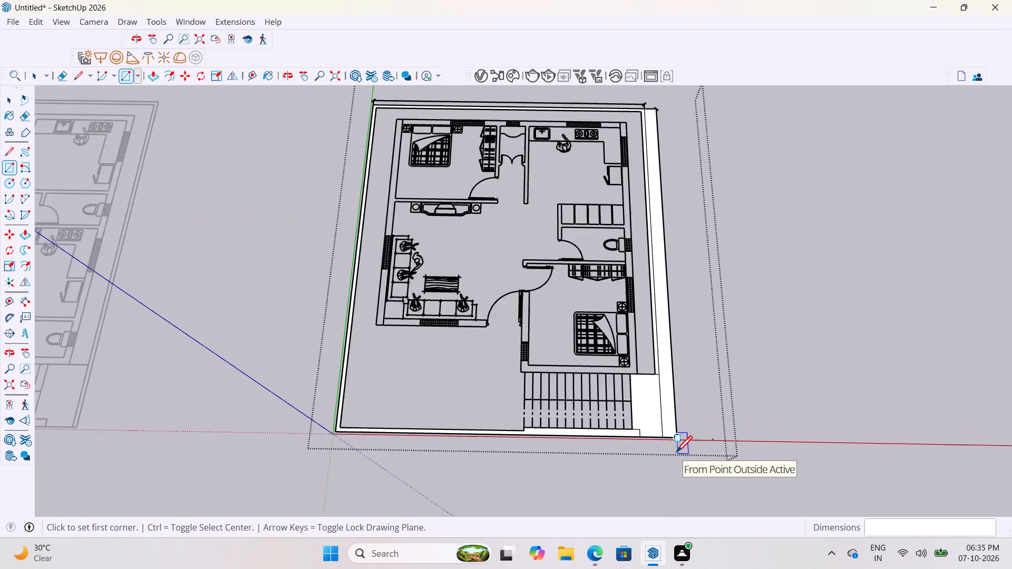
scroll(676, 453, "down", 5)
scroll(641, 261, "up", 3)
scroll(460, 227, "up", 12)
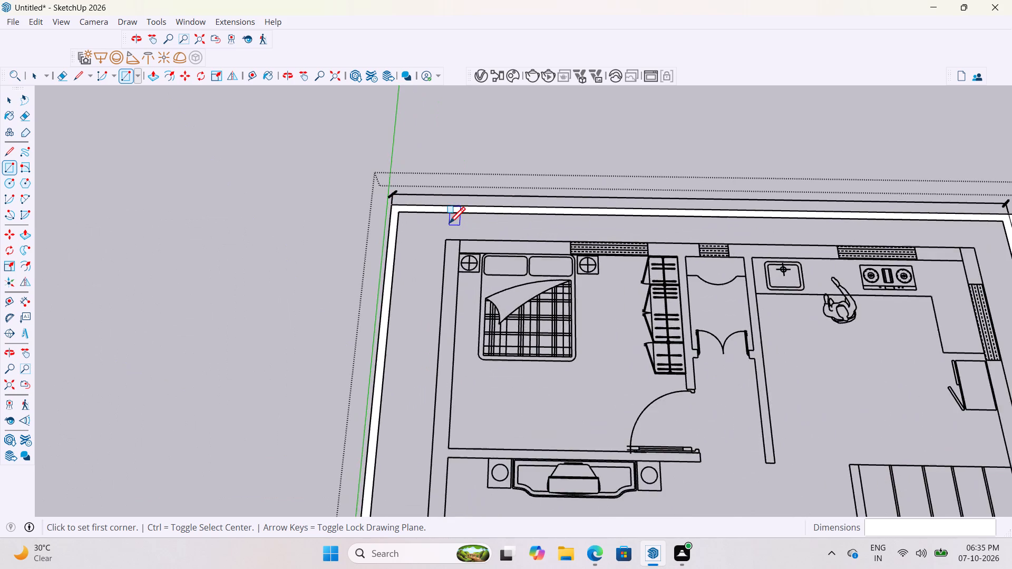
scroll(444, 228, "up", 5)
scroll(437, 223, "down", 11)
scroll(413, 272, "down", 5)
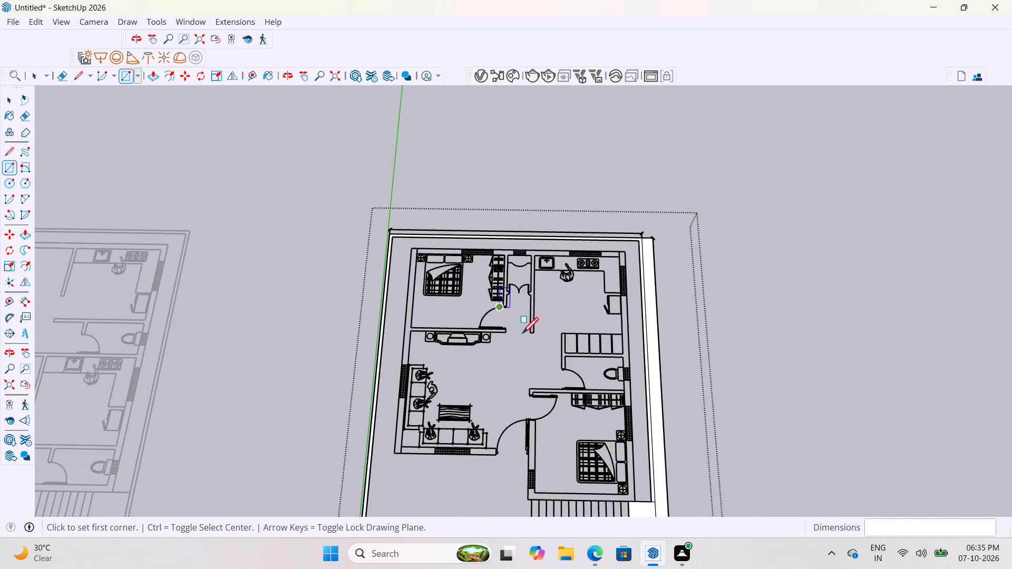
scroll(686, 250, "up", 7)
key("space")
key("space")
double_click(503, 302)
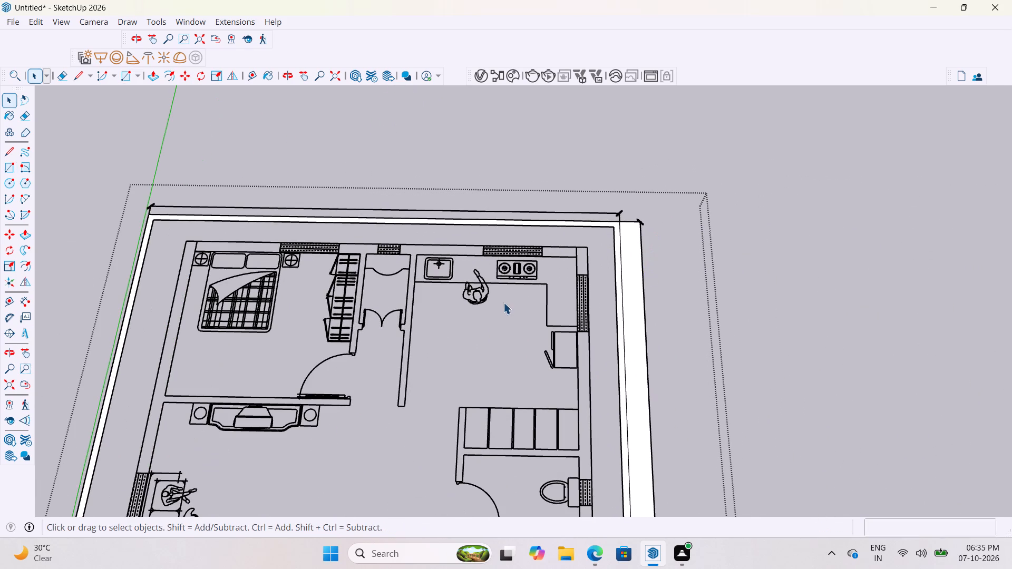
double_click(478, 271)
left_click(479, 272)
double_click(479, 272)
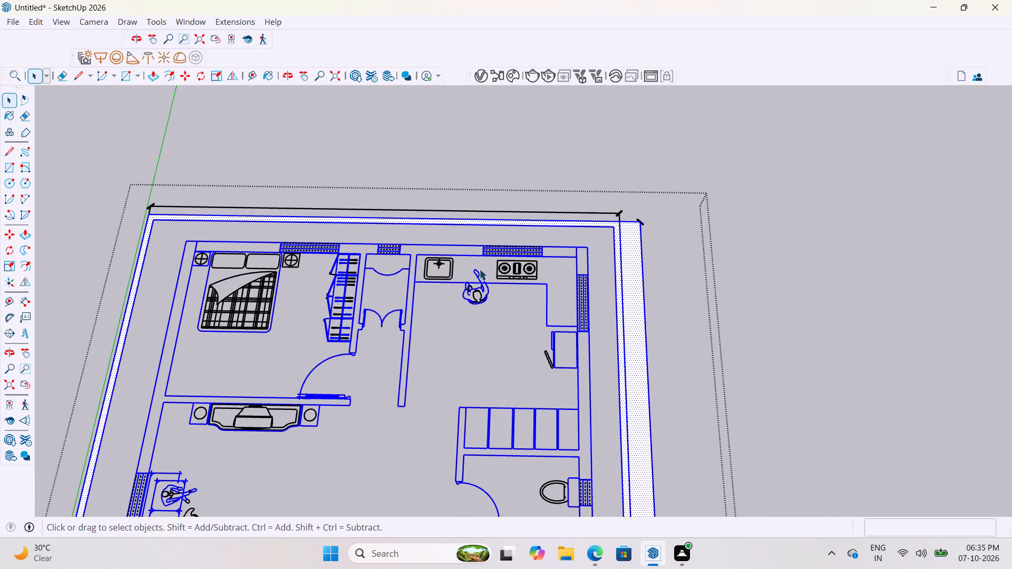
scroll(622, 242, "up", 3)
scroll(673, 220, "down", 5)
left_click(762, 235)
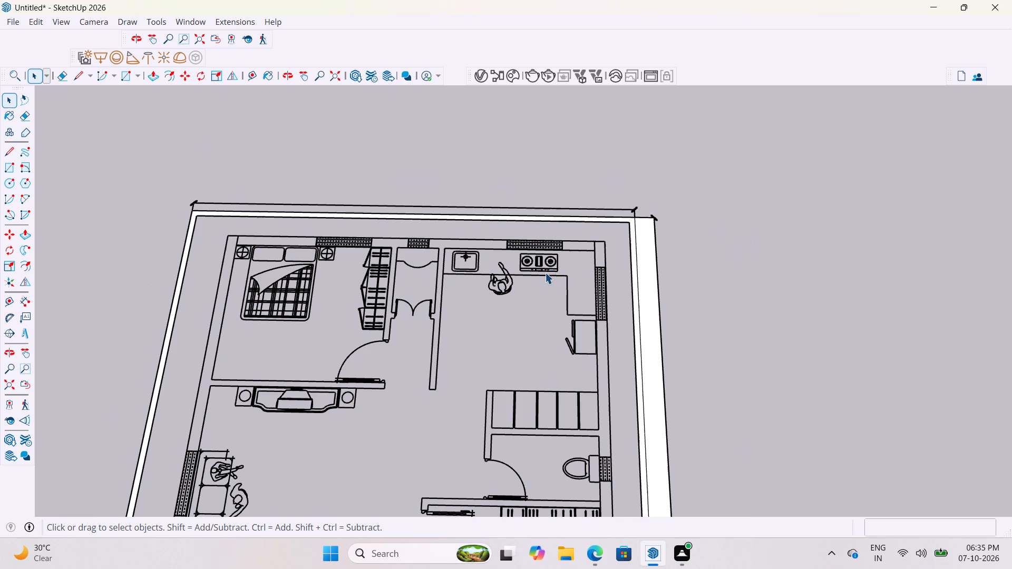
Inside the furnished plan group, draw a square of about 9" by 9" on the bedroom's outer wall corner beside the bedside table.
double_click(545, 272)
scroll(206, 268, "up", 6)
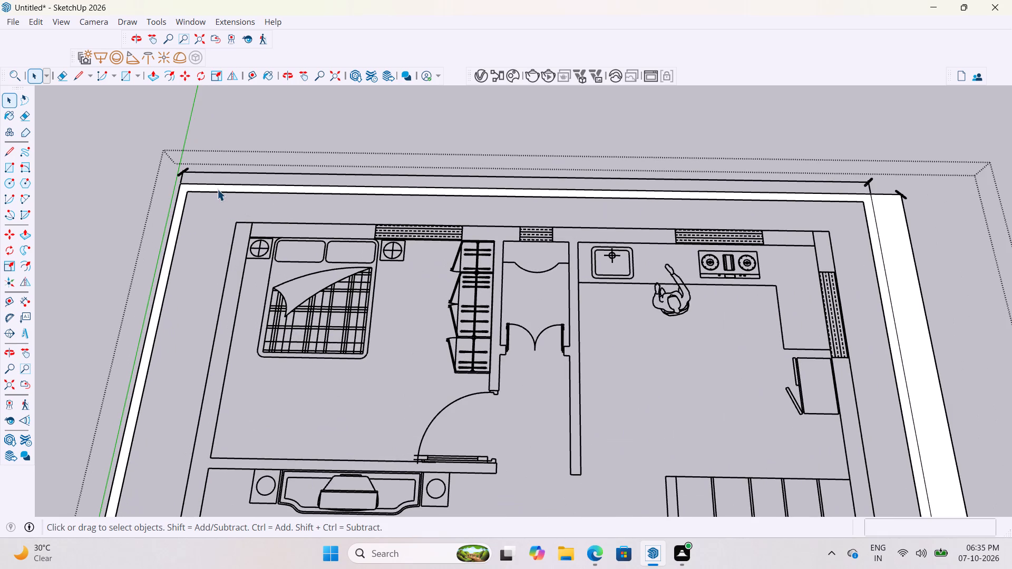
scroll(391, 204, "down", 2)
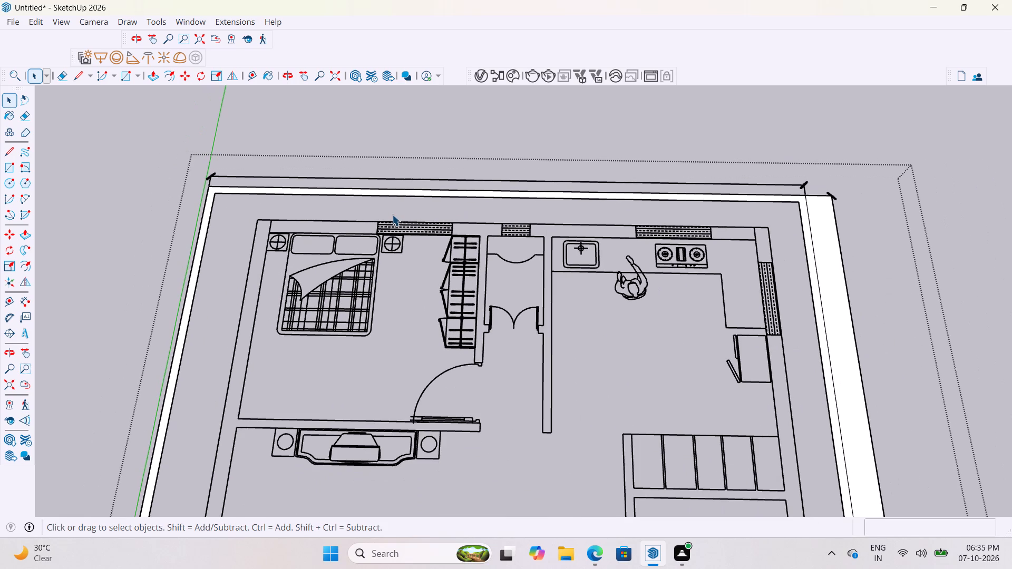
scroll(221, 320, "up", 5)
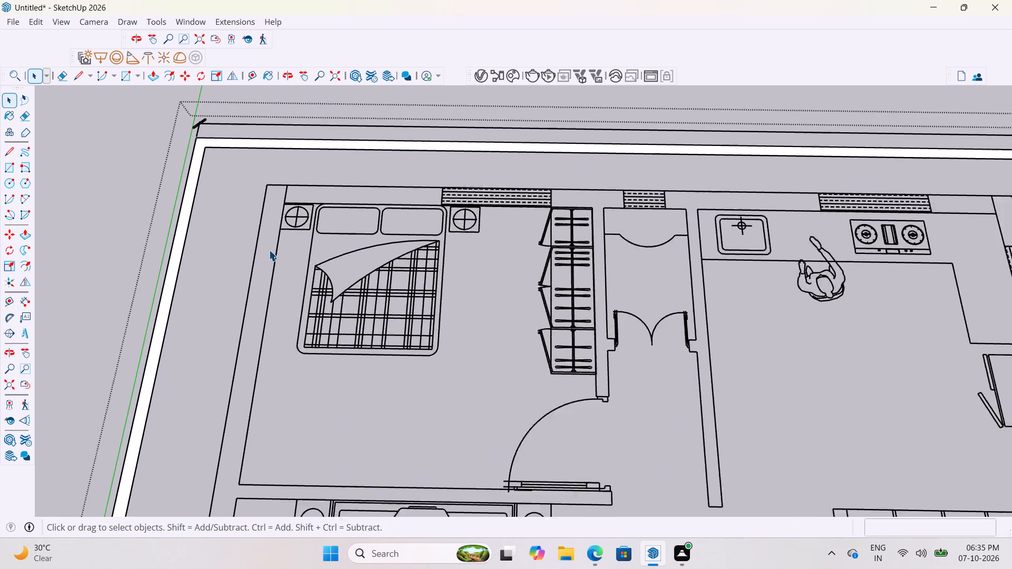
scroll(269, 250, "up", 12)
scroll(295, 185, "down", 4)
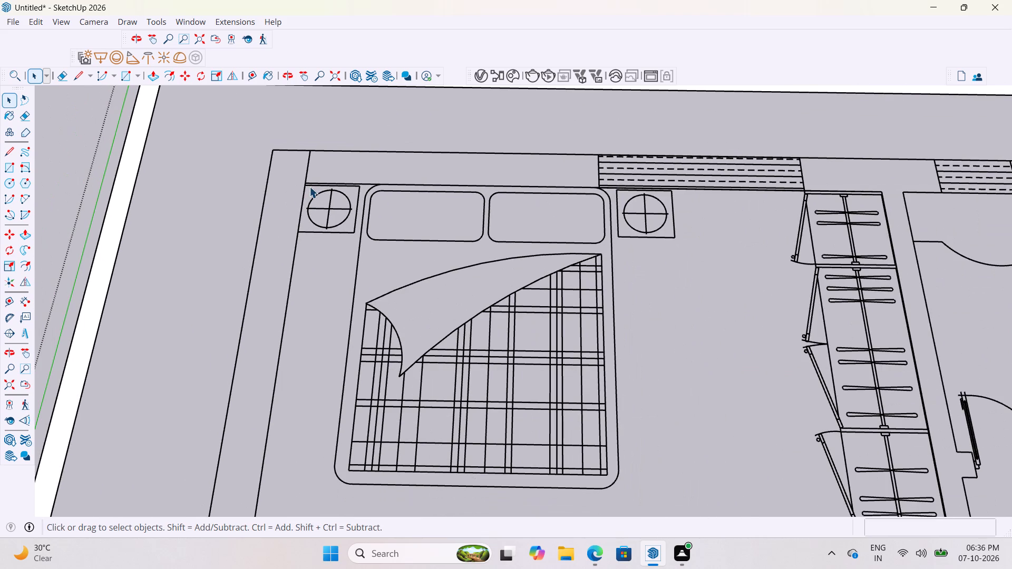
key("r")
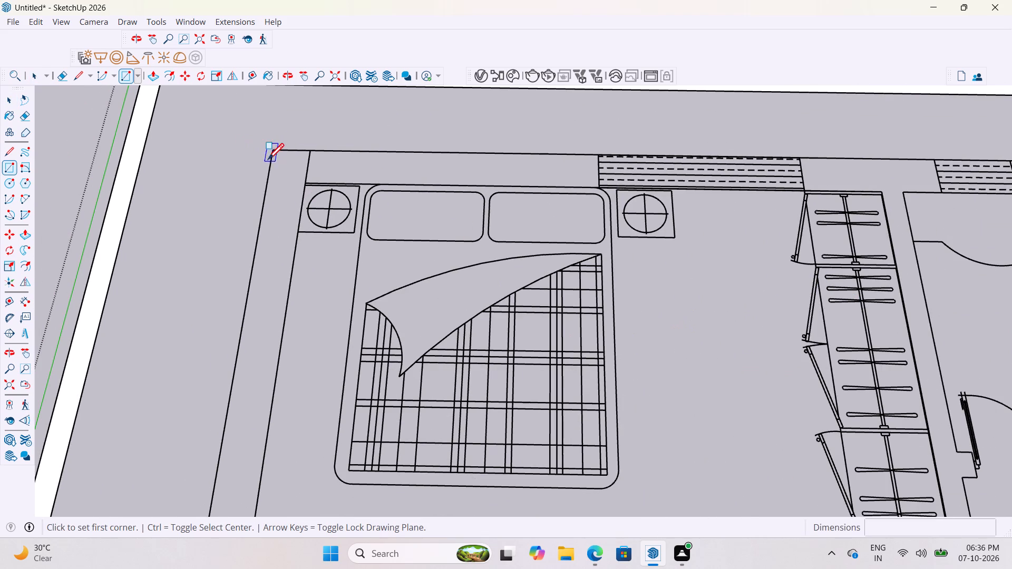
left_click(274, 155)
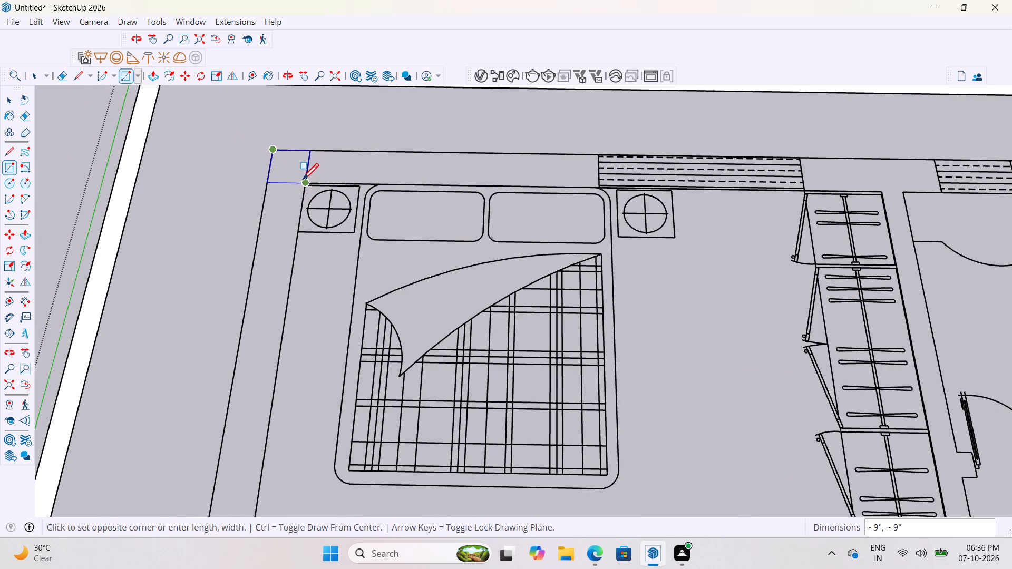
scroll(303, 180, "up", 7)
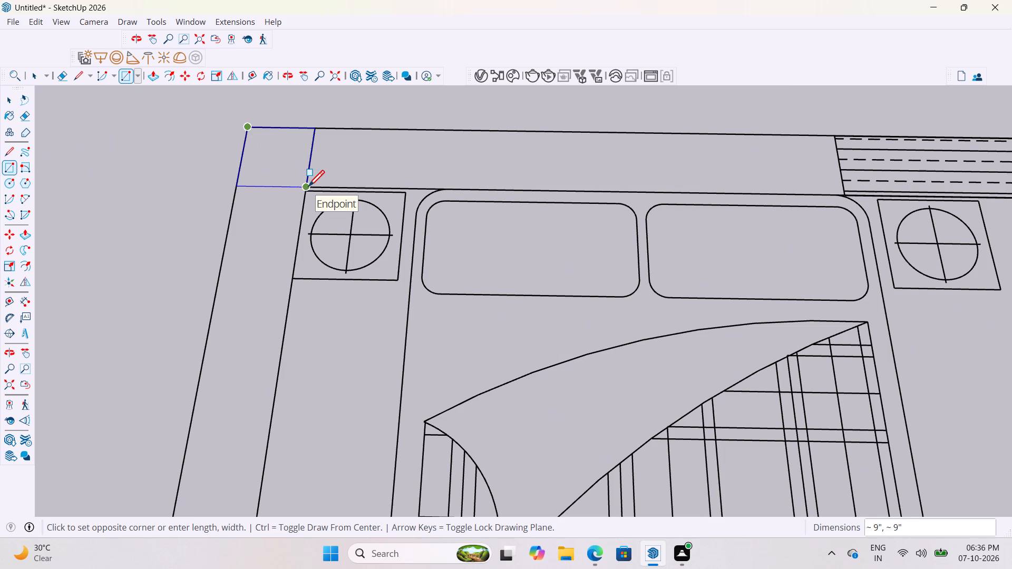
left_click(308, 188)
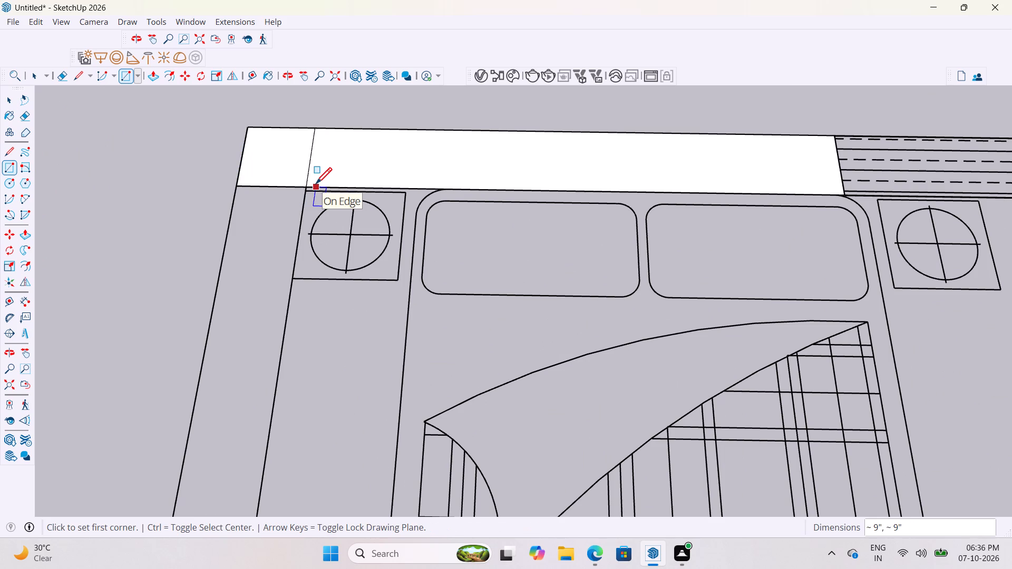
Delete the extra face filling the wall strip between the corner square and the bedroom window.
key("space")
double_click(285, 179)
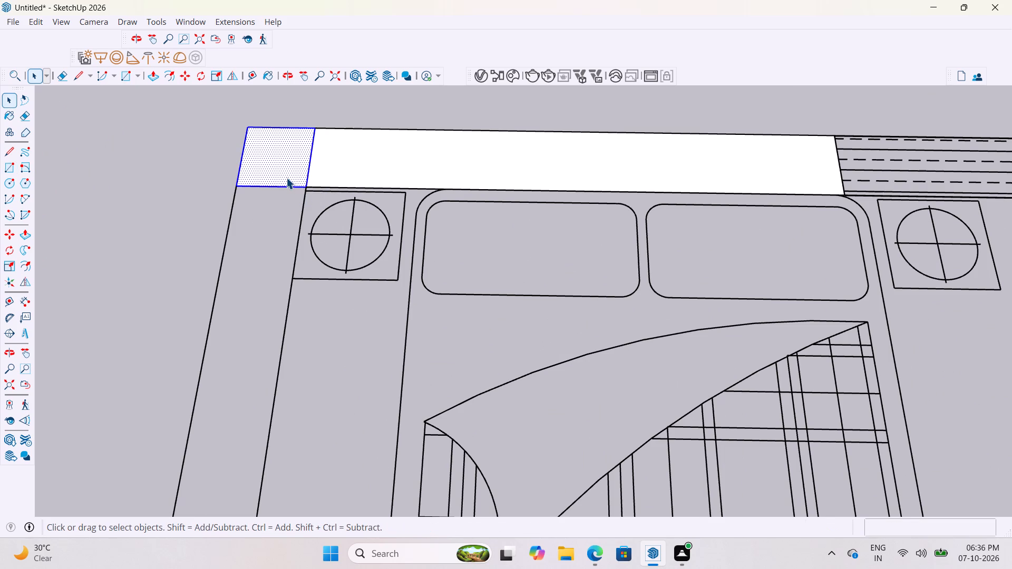
right_click(286, 178)
left_click(608, 183)
key("Delete")
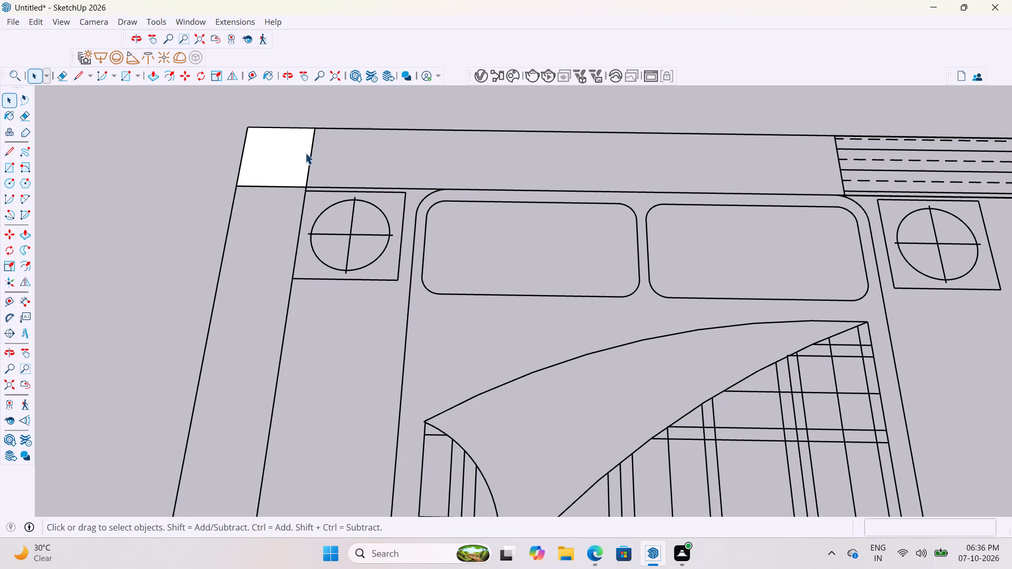
Group the corner square's face together with its edges.
double_click(296, 154)
right_click(296, 154)
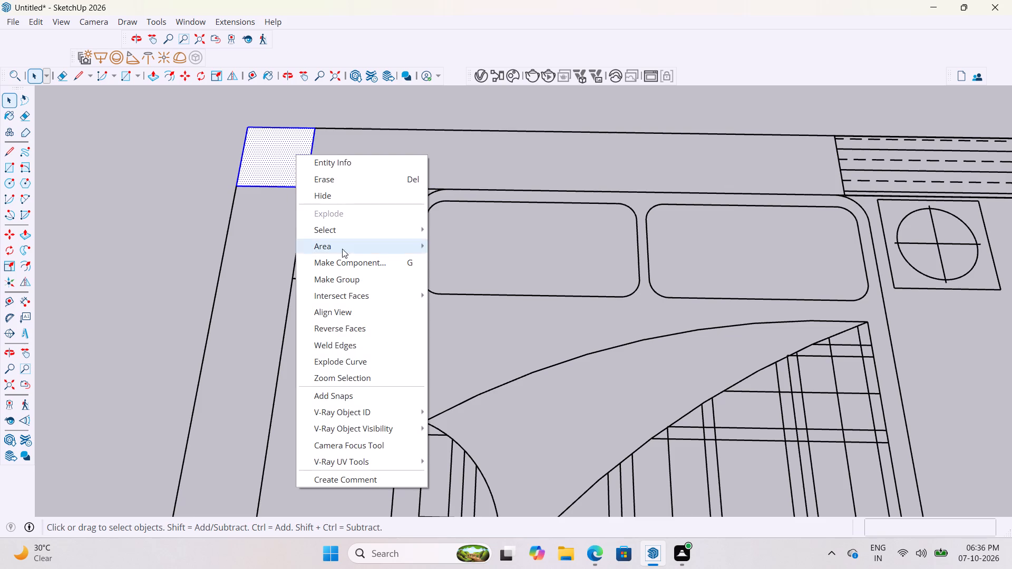
left_click(340, 277)
Open the corner square's group and extrude its face up 10'.
double_click(273, 162)
key("p")
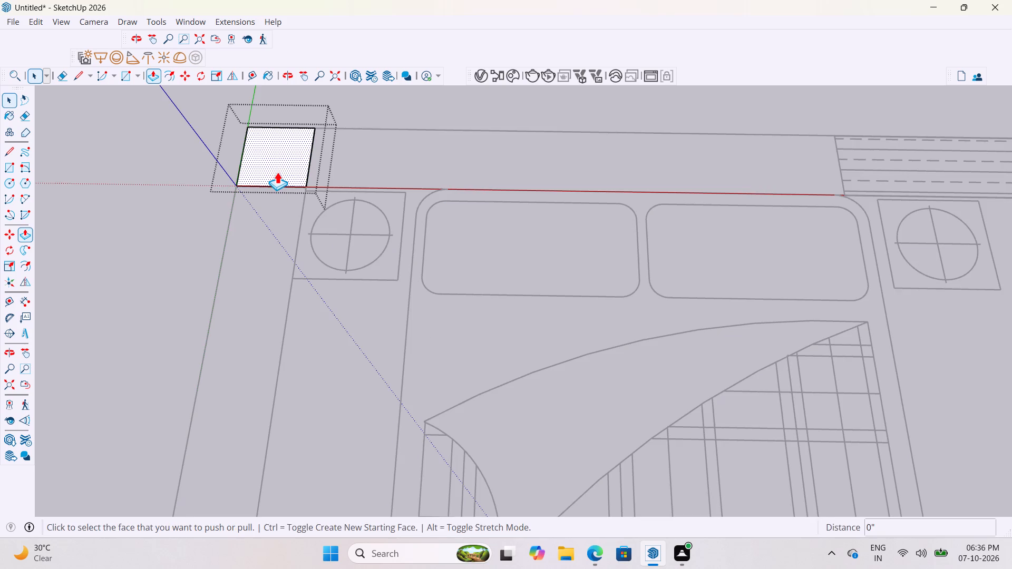
left_click(277, 171)
key("1")
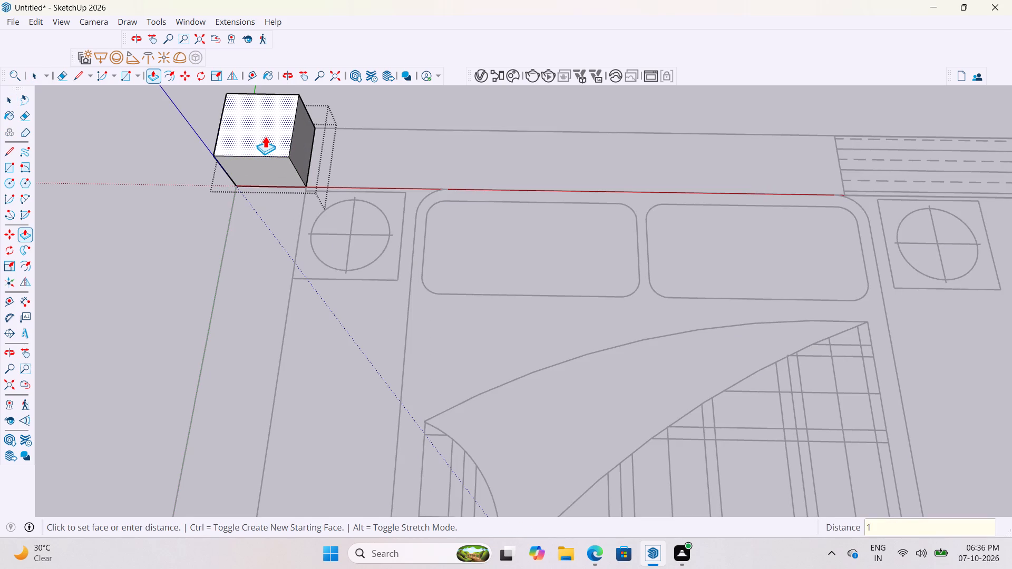
type("0'")
key("Return")
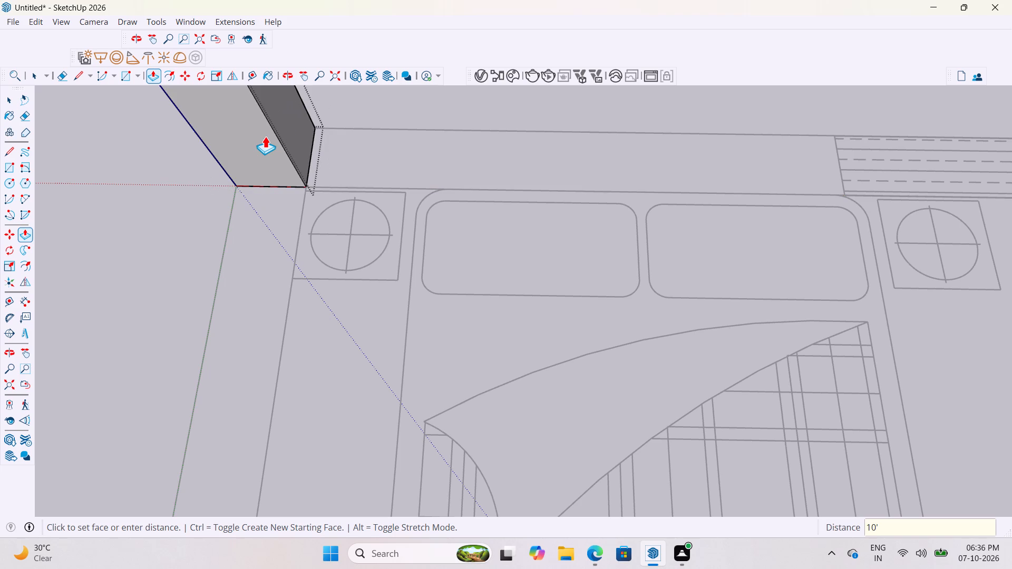
Push/Pull the column's side face about 11' 3" along the wall behind the bed, as a new section reaching the wardrobe end.
scroll(350, 316, "down", 7)
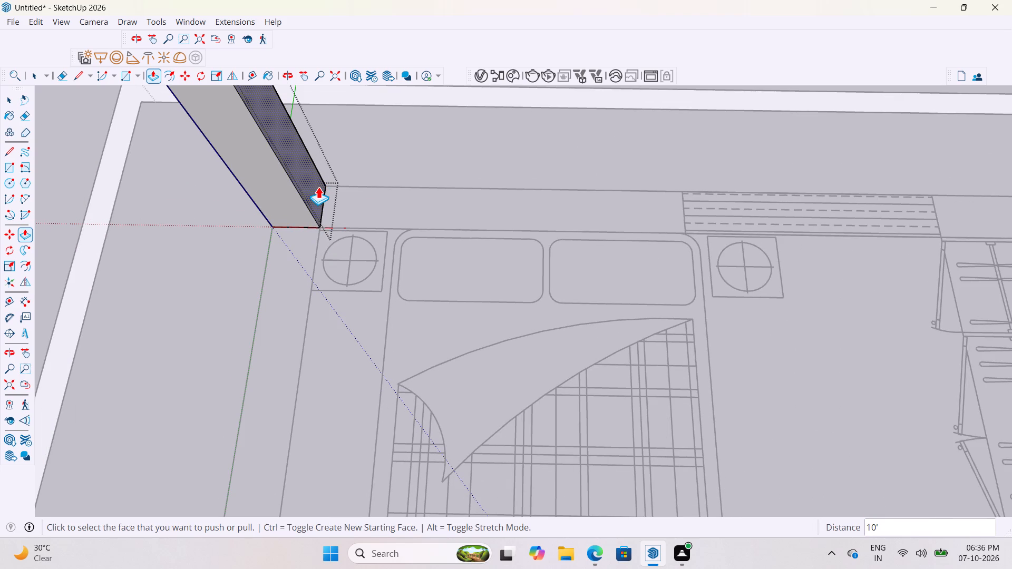
left_click(318, 187)
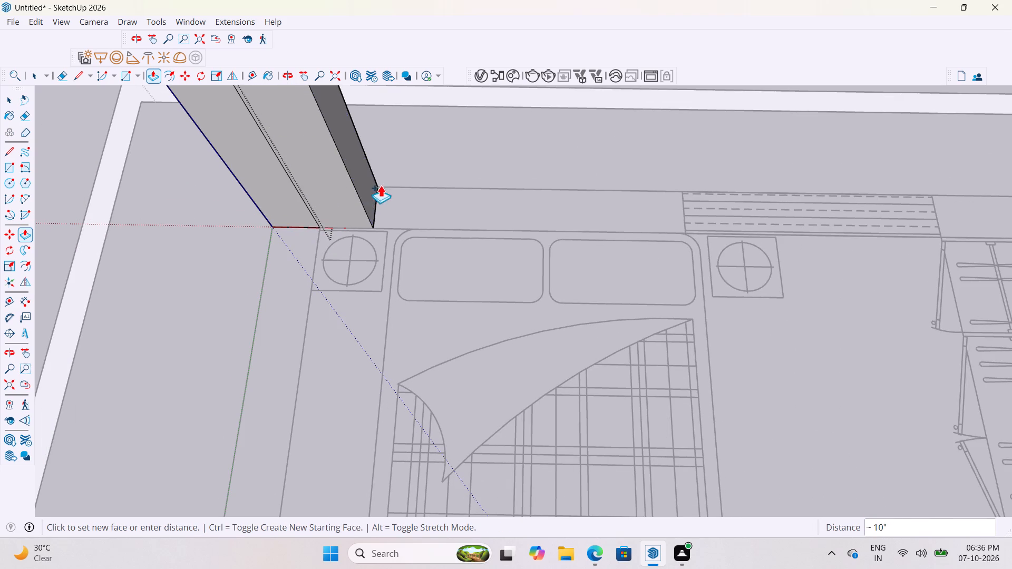
scroll(619, 233, "down", 12)
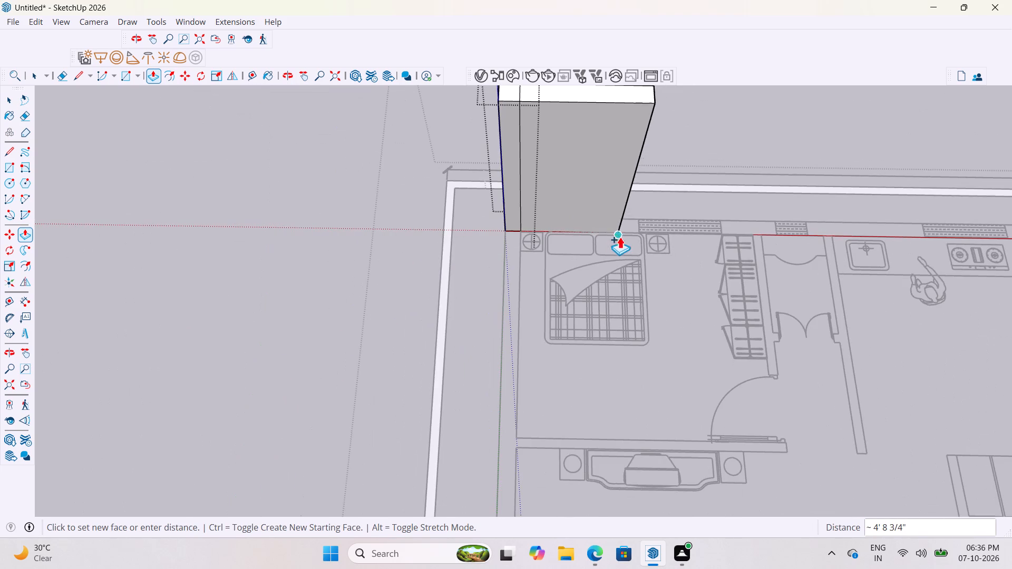
scroll(764, 259, "up", 9)
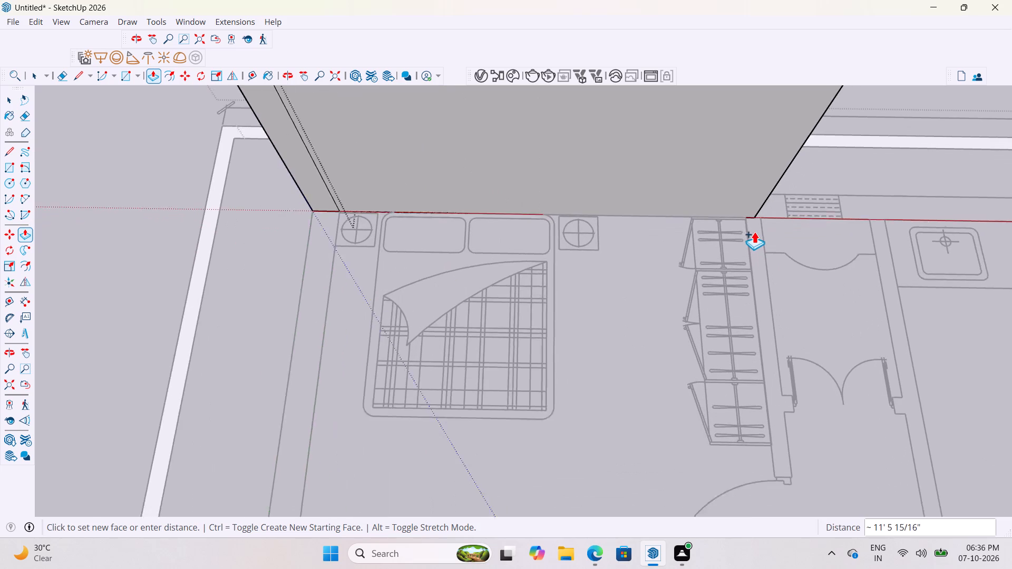
scroll(754, 231, "up", 1)
left_click(747, 216)
Push/Pull the column's front face about 10' along the bedroom's outer side wall to the near edge of the TV unit partition.
scroll(654, 228, "down", 9)
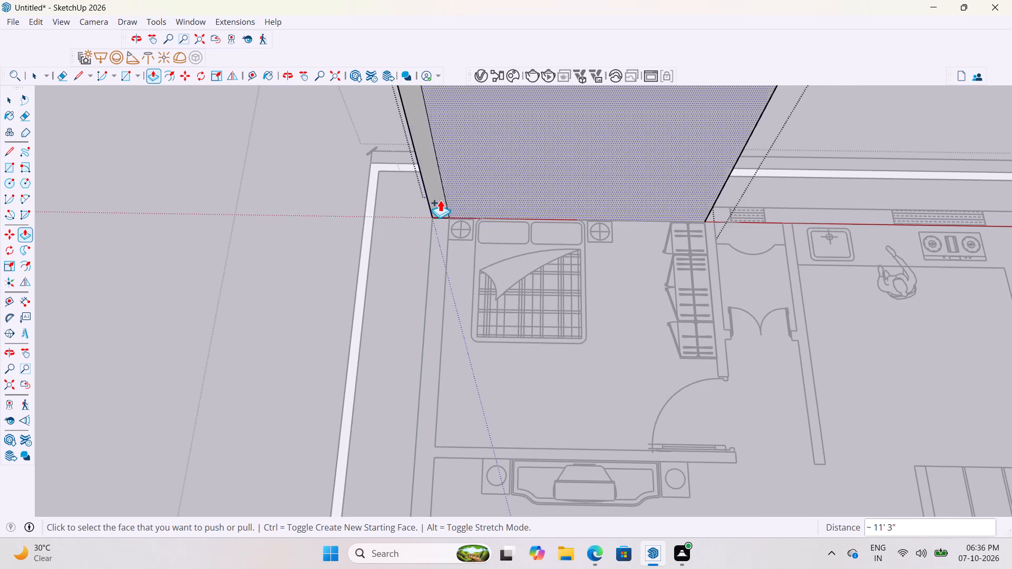
left_click(435, 195)
scroll(436, 205, "down", 8)
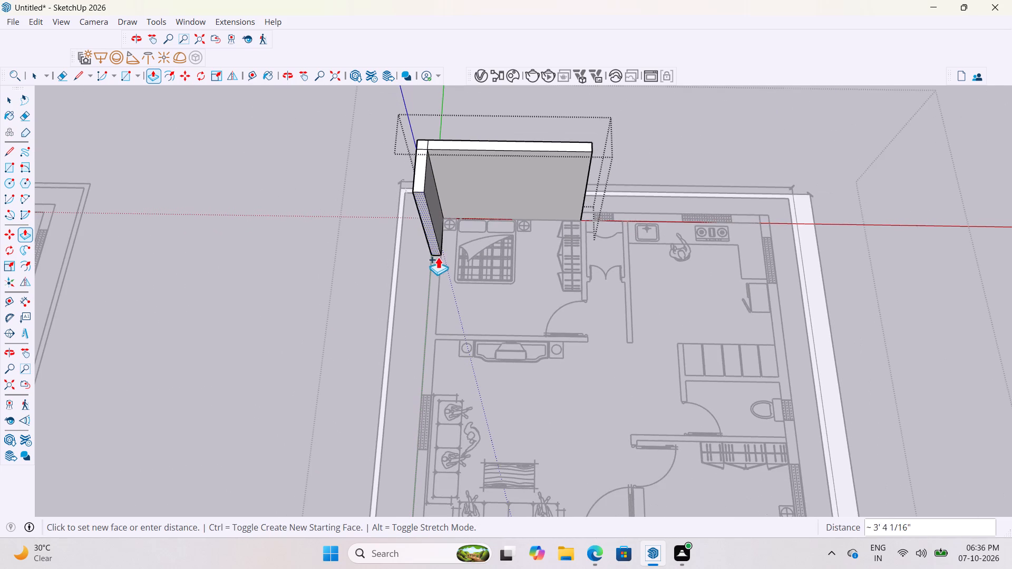
scroll(441, 338, "up", 15)
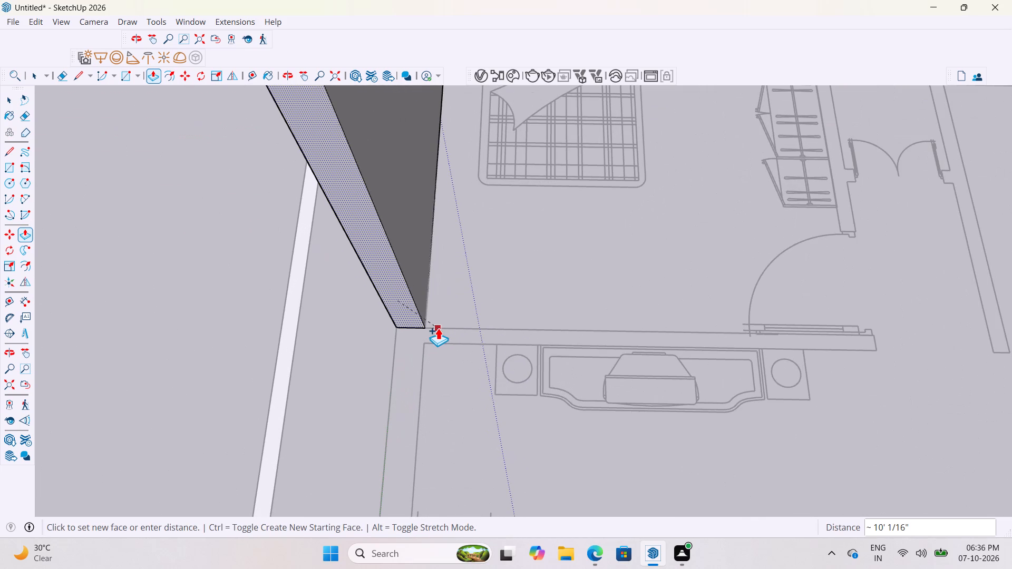
left_click(438, 328)
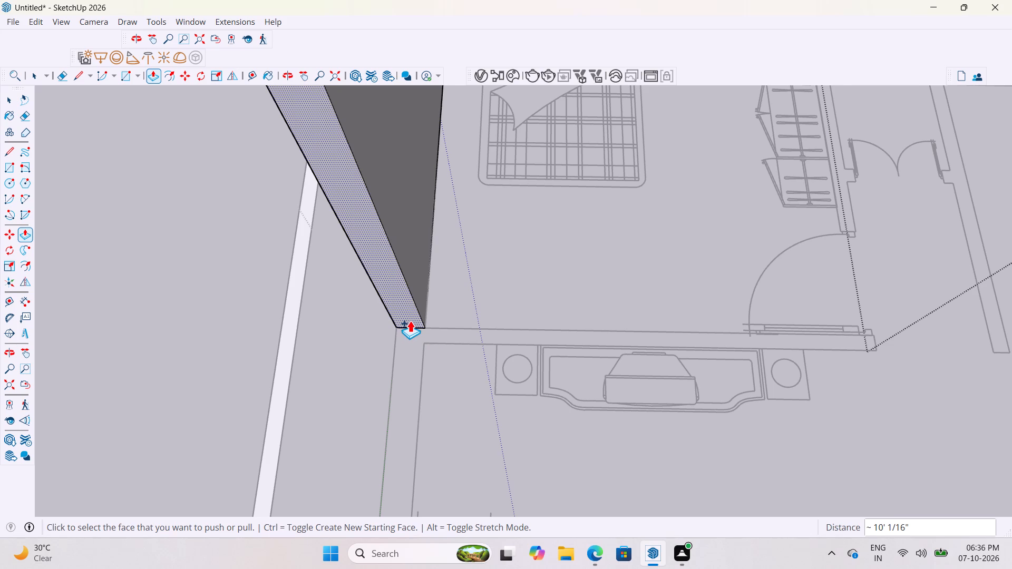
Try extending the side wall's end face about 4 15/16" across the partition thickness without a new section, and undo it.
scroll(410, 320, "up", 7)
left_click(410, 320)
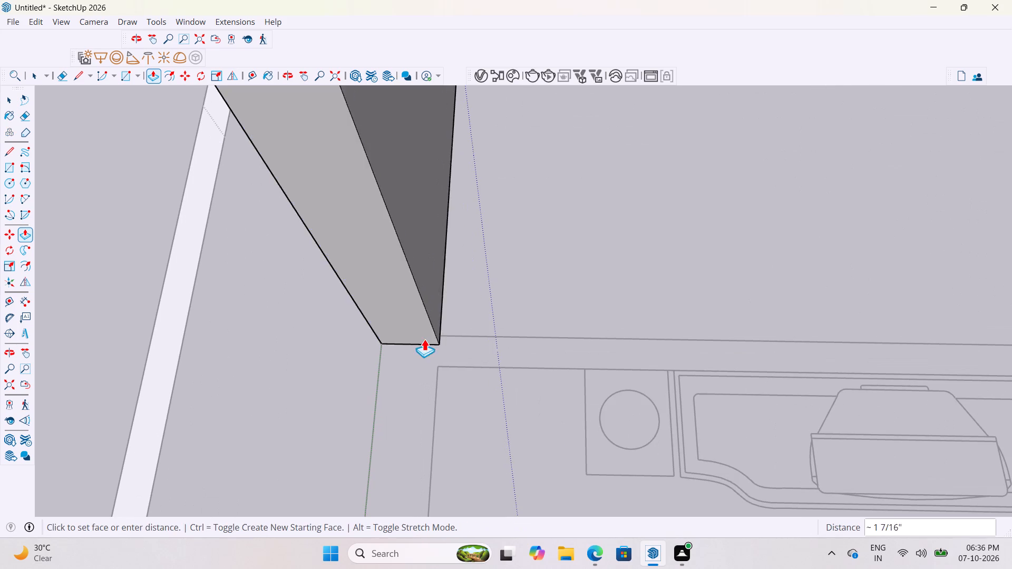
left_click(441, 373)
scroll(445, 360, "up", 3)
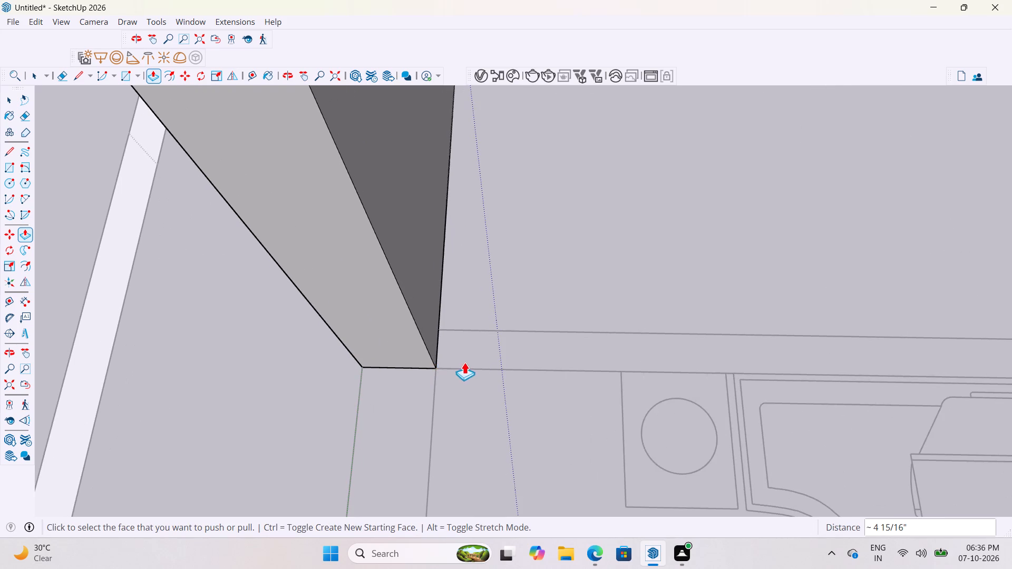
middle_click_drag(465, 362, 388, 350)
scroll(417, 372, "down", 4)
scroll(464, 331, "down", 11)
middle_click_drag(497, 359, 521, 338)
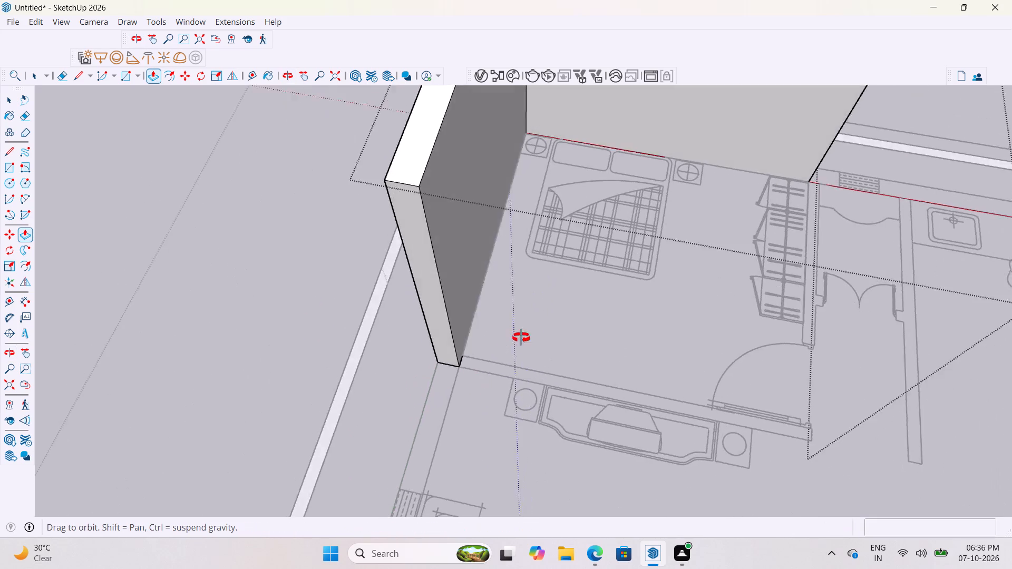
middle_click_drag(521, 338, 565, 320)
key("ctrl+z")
Push/Pull the side wall's end face about 4 15/16" as a new section matching the partition thickness.
scroll(469, 324, "up", 2)
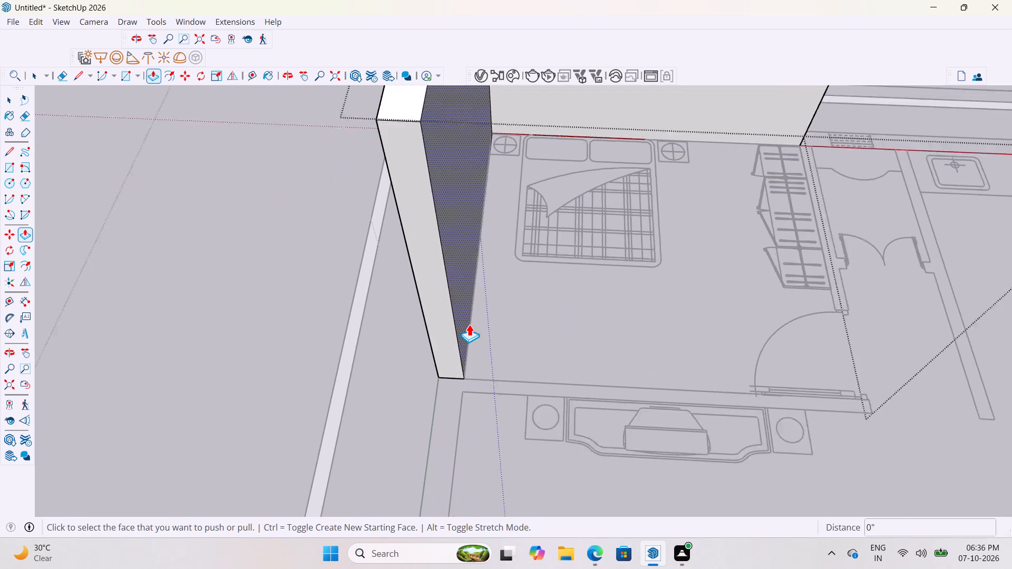
scroll(469, 324, "up", 1)
left_click(439, 352)
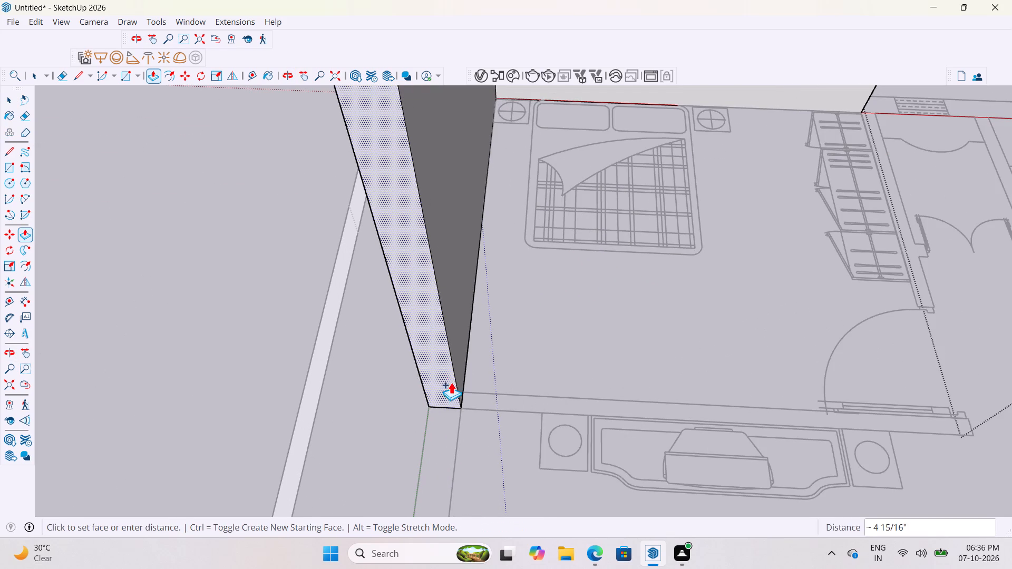
scroll(465, 409, "up", 7)
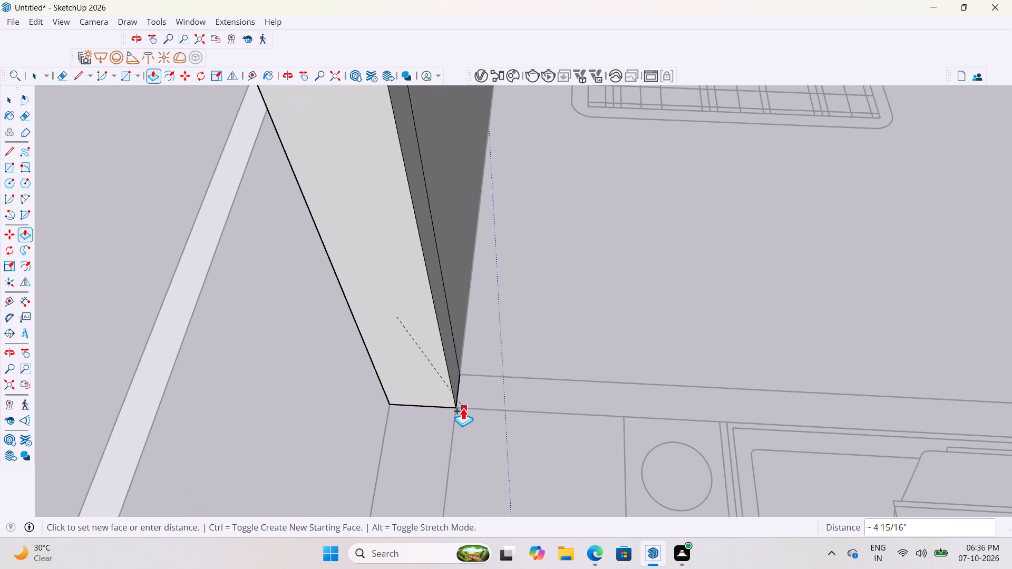
left_click(463, 408)
Push/Pull the new section's inner face about 11' 8" along the partition behind the TV unit toward the bedroom door.
scroll(521, 384, "down", 10)
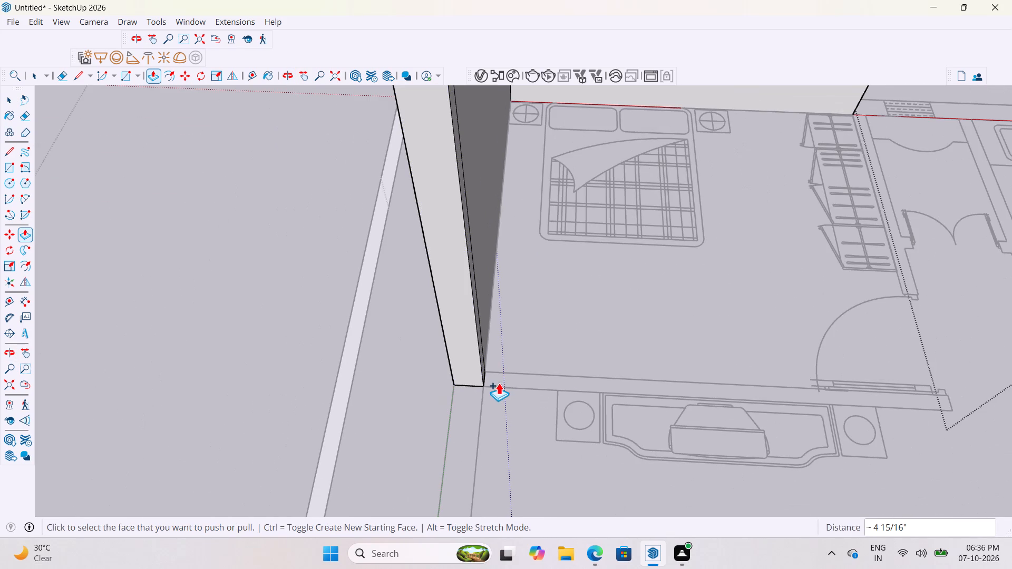
scroll(629, 374, "up", 6)
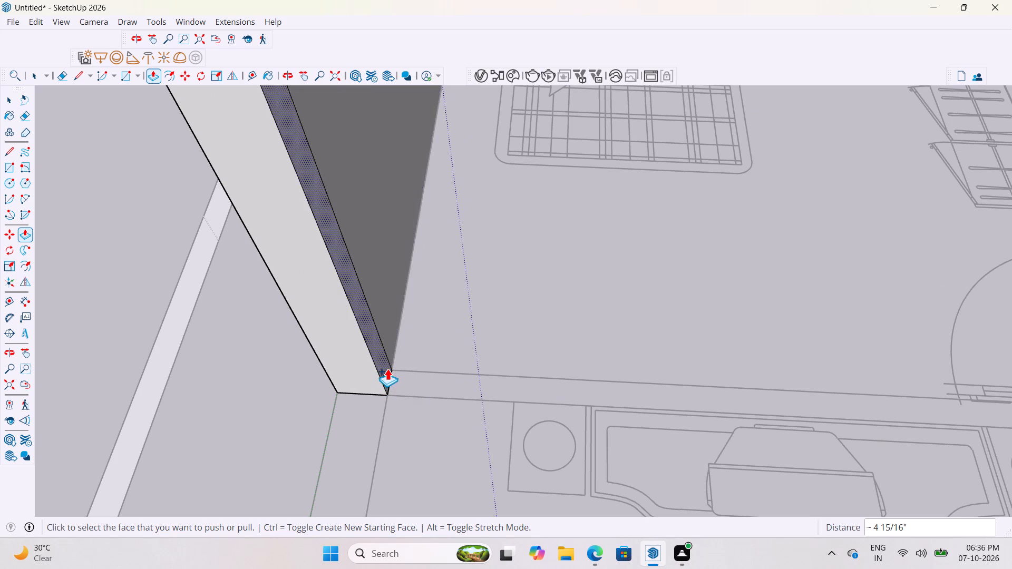
left_click(387, 368)
scroll(344, 367, "down", 10)
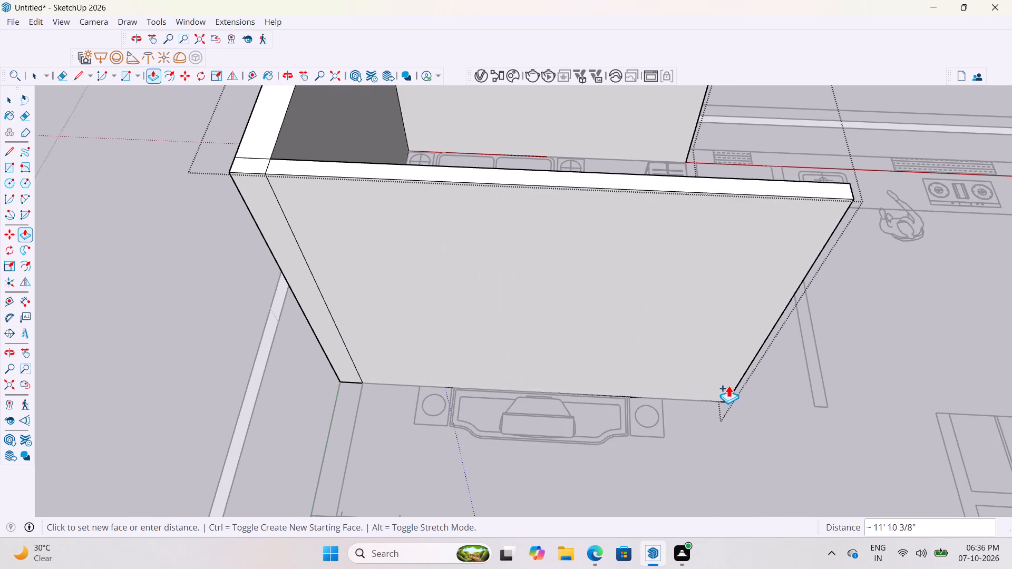
scroll(716, 387, "up", 12)
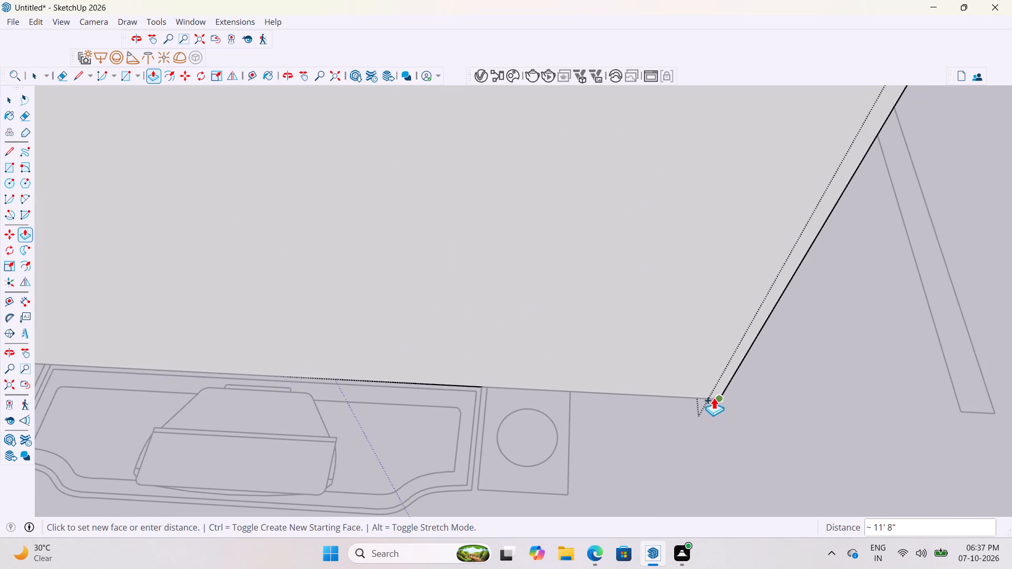
left_click(718, 397)
scroll(583, 441, "down", 10)
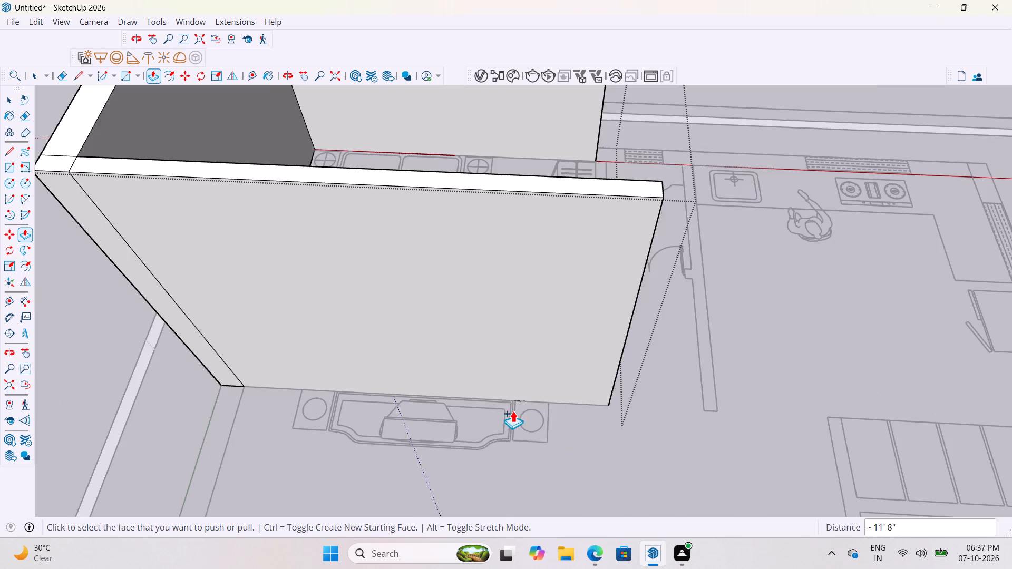
scroll(513, 410, "down", 6)
middle_click_drag(664, 300, 434, 329)
scroll(472, 375, "up", 10)
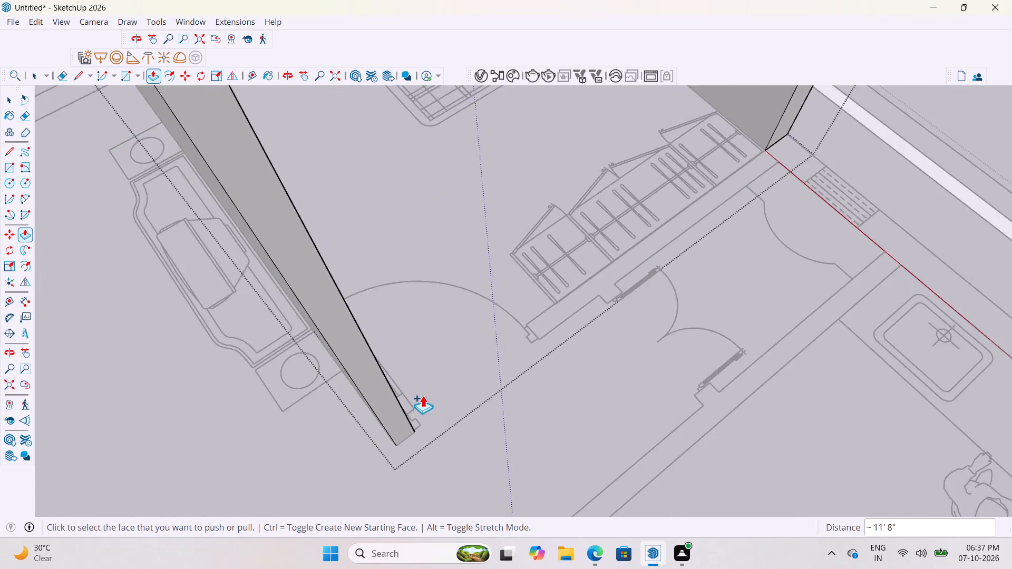
Push/Pull the headboard wall's end face beside the wardrobe about 4 15/16" as a new section matching the wardrobe partition's thickness.
scroll(423, 395, "up", 3)
middle_click_drag(447, 405, 337, 423)
scroll(409, 385, "down", 10)
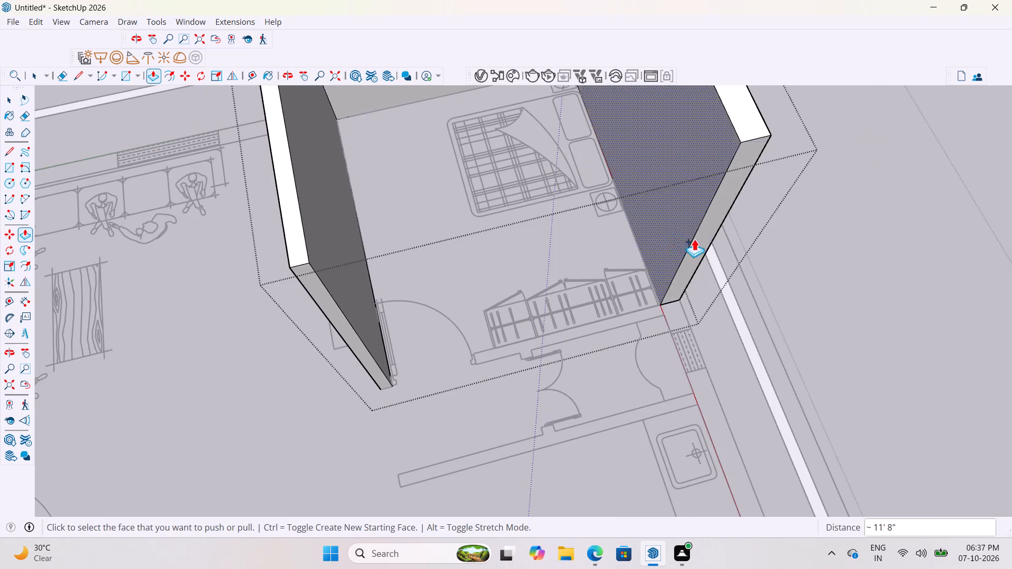
scroll(692, 259, "up", 6)
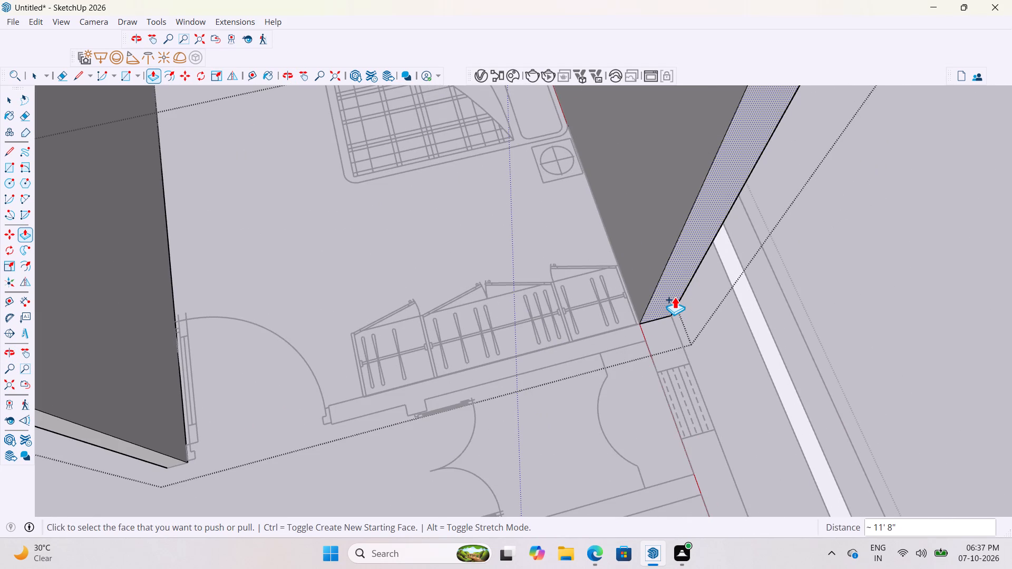
left_click(675, 297)
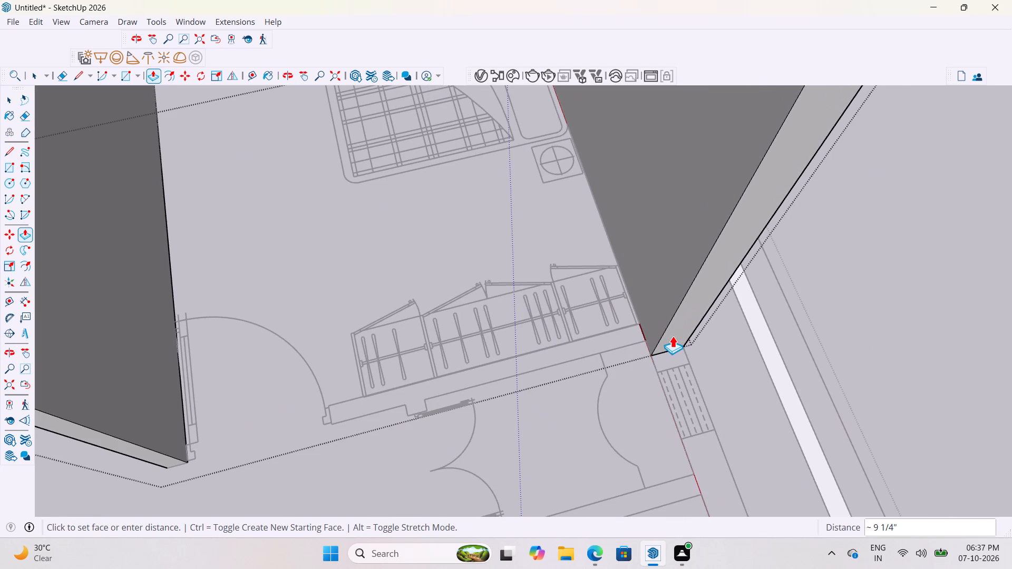
scroll(656, 347, "up", 5)
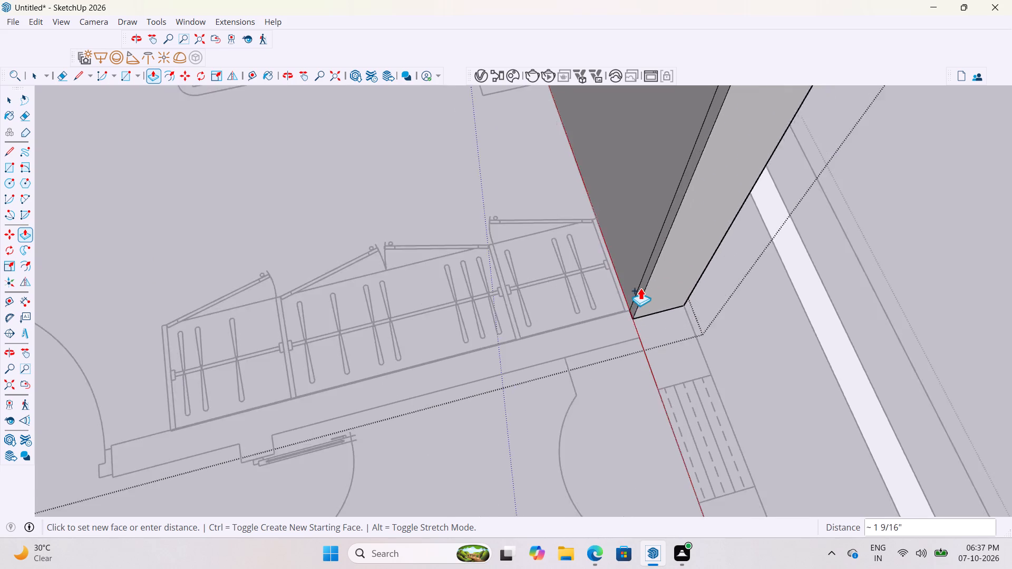
scroll(640, 288, "down", 5)
scroll(698, 267, "up", 7)
middle_click_drag(666, 250, 746, 195)
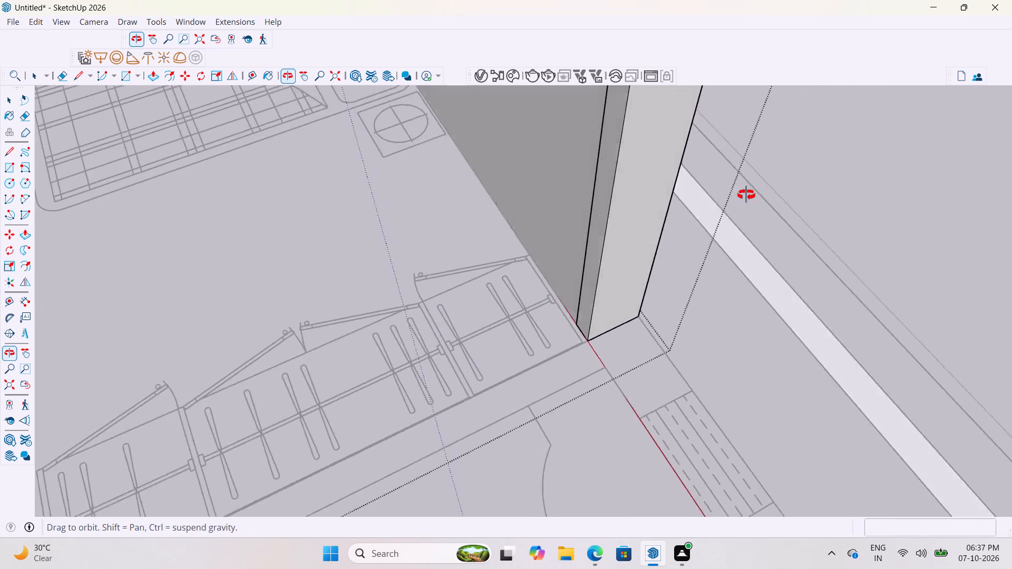
middle_click_drag(746, 195, 966, 231)
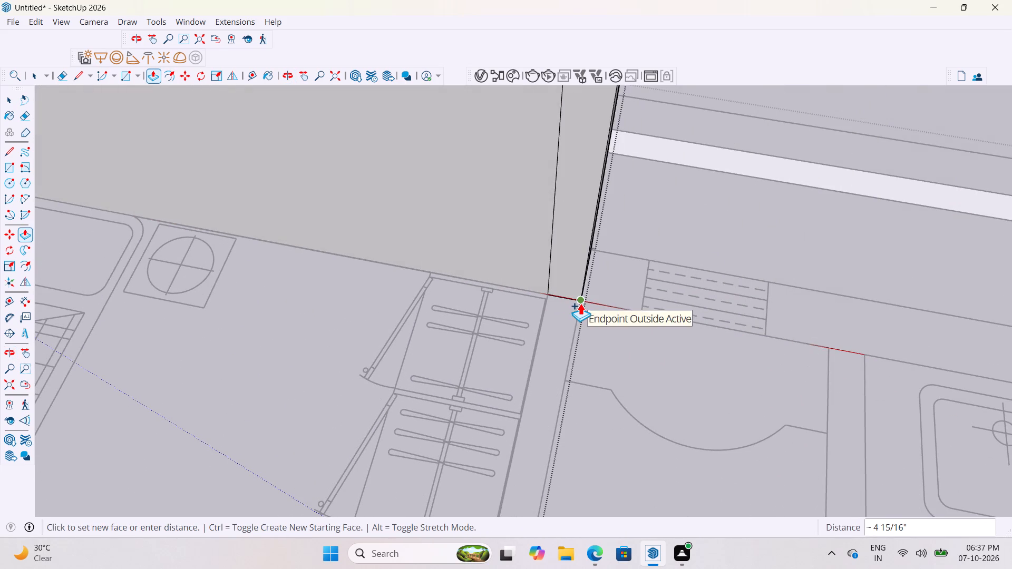
left_click(580, 303)
Push/Pull the new section's inner face about 5' along the partition behind the wardrobe to the double door's jamb.
scroll(565, 299, "down", 3)
left_click(577, 262)
scroll(563, 301, "down", 6)
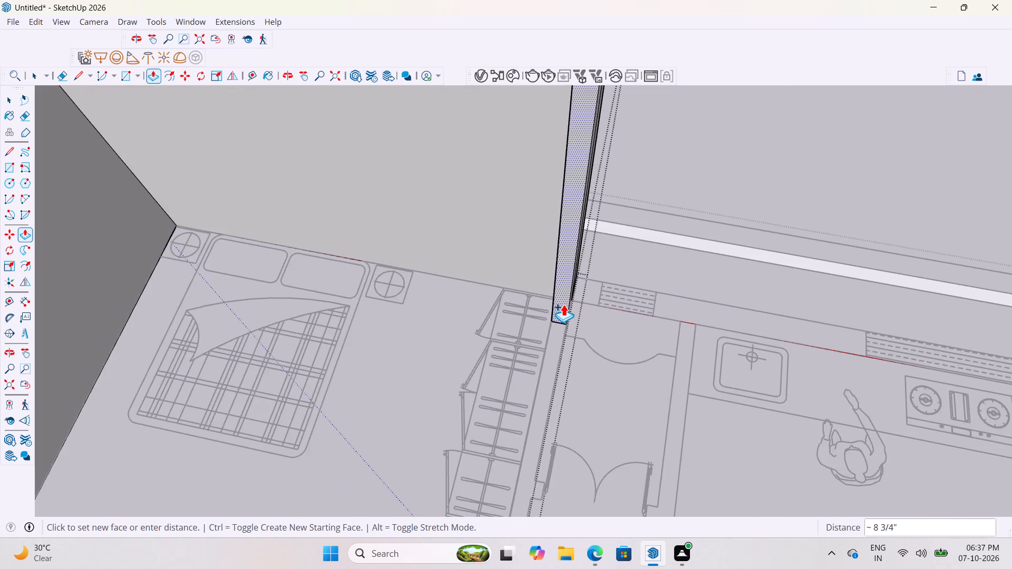
scroll(563, 304, "down", 11)
scroll(559, 370, "up", 8)
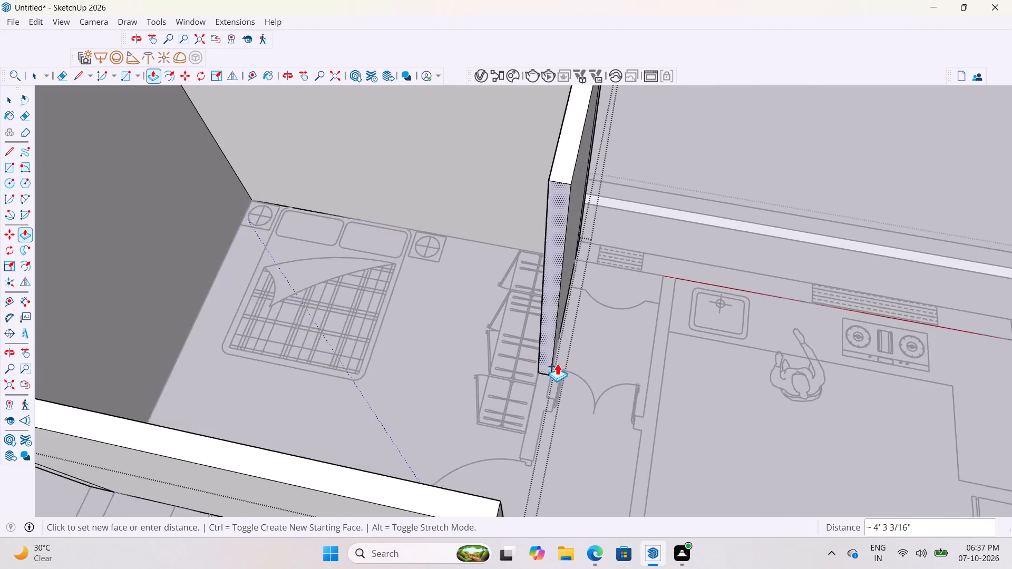
scroll(557, 363, "up", 7)
scroll(545, 401, "down", 4)
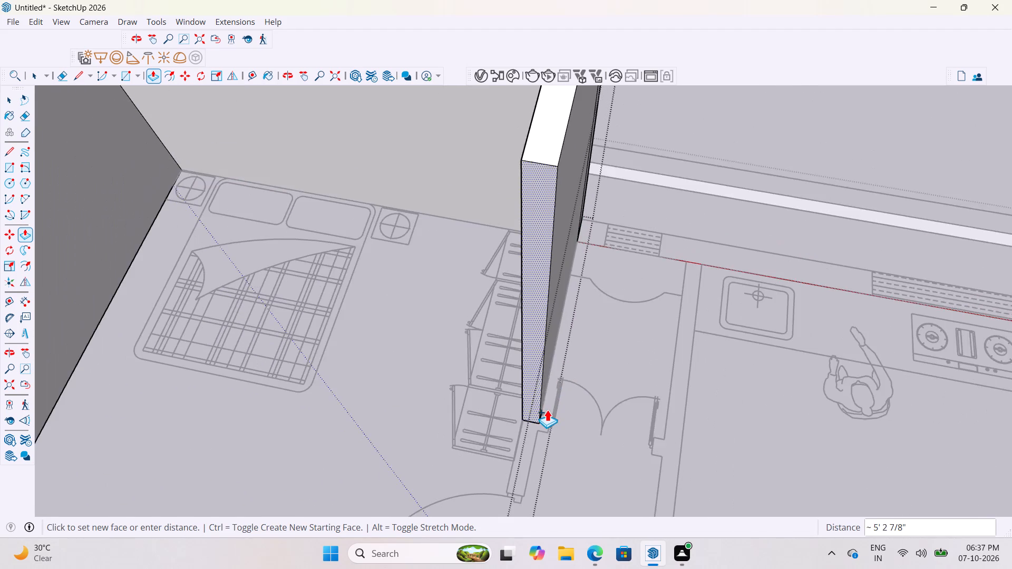
scroll(547, 409, "down", 3)
scroll(541, 419, "up", 8)
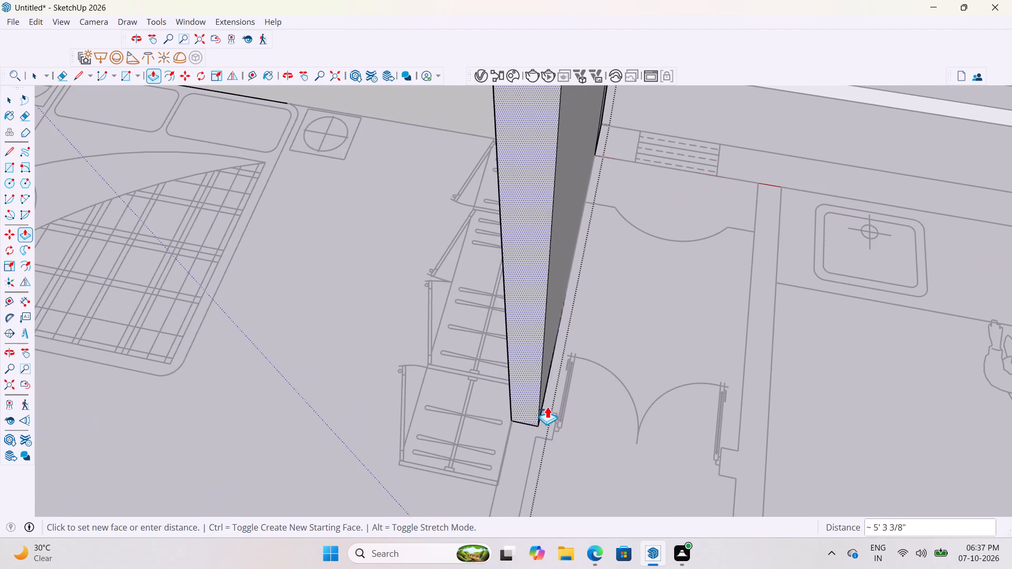
left_click(543, 411)
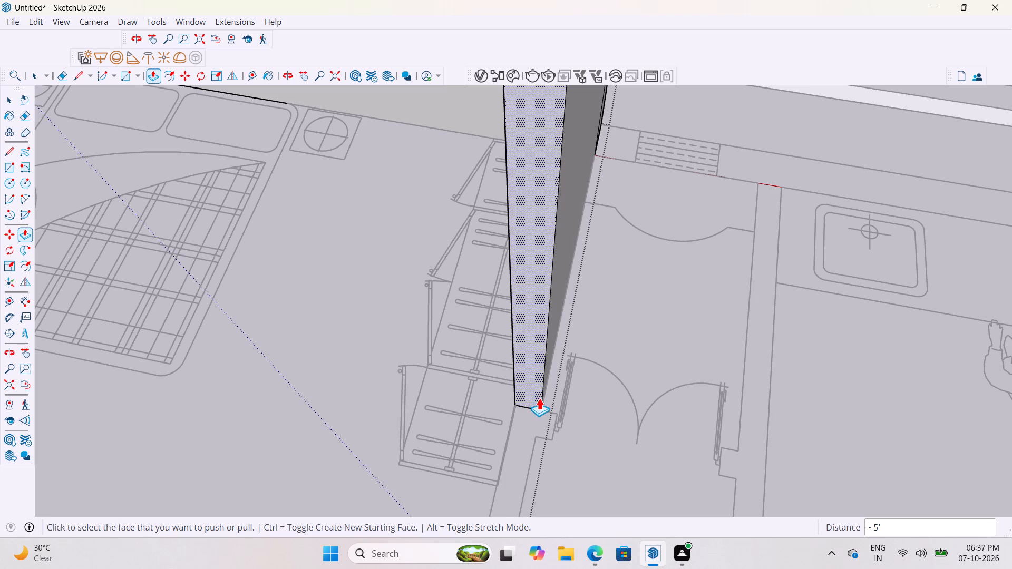
Push/Pull the wardrobe partition's end face about 5" as a new section at the double door's jamb.
left_click(529, 391)
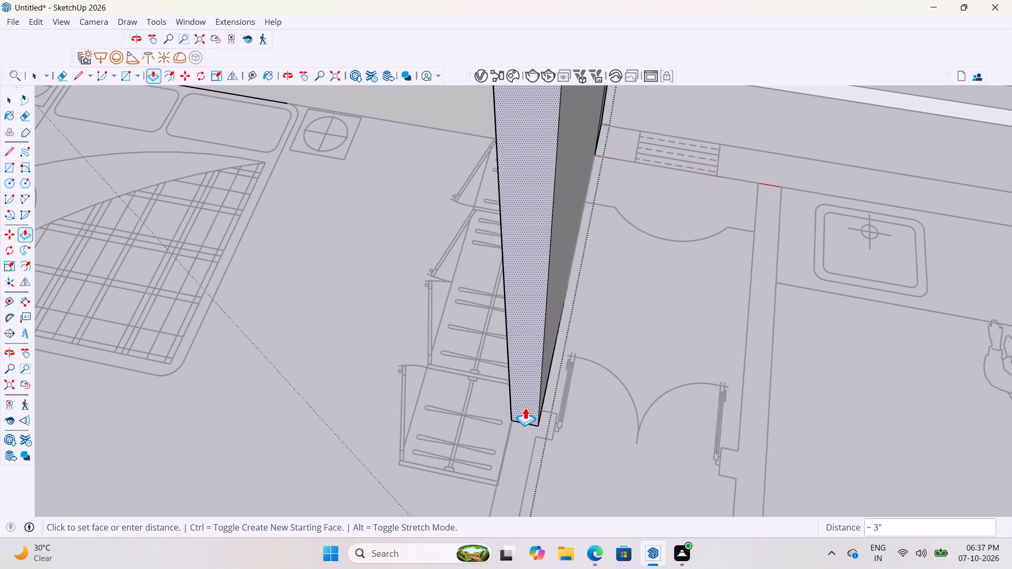
left_click(538, 438)
Push/Pull the jamb section's end face about 1' 7" along the wardrobe partition to the bedroom door opening.
scroll(548, 423, "up", 7)
scroll(489, 370, "down", 4)
scroll(502, 311, "down", 4)
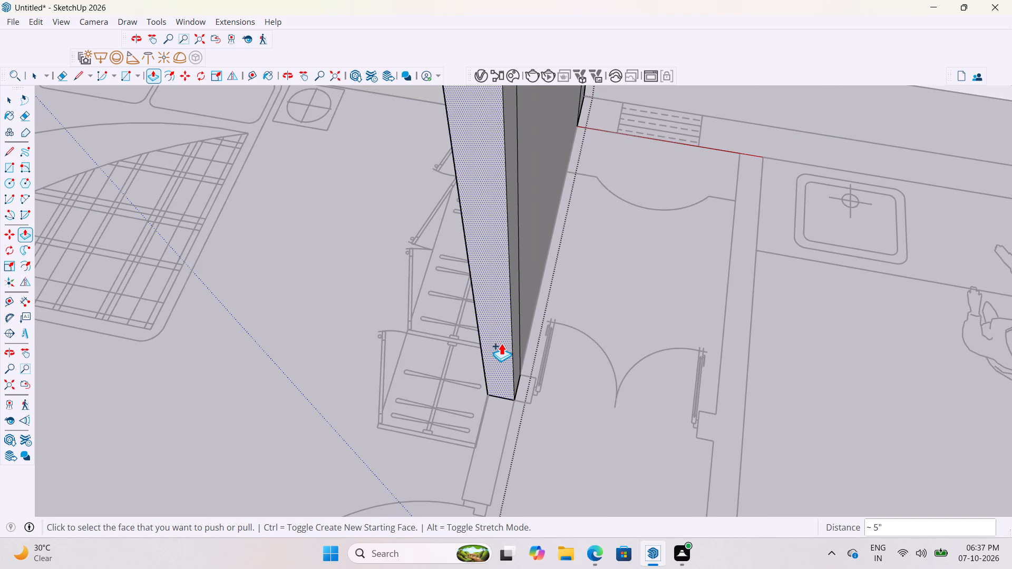
left_click(501, 343)
scroll(500, 367, "down", 4)
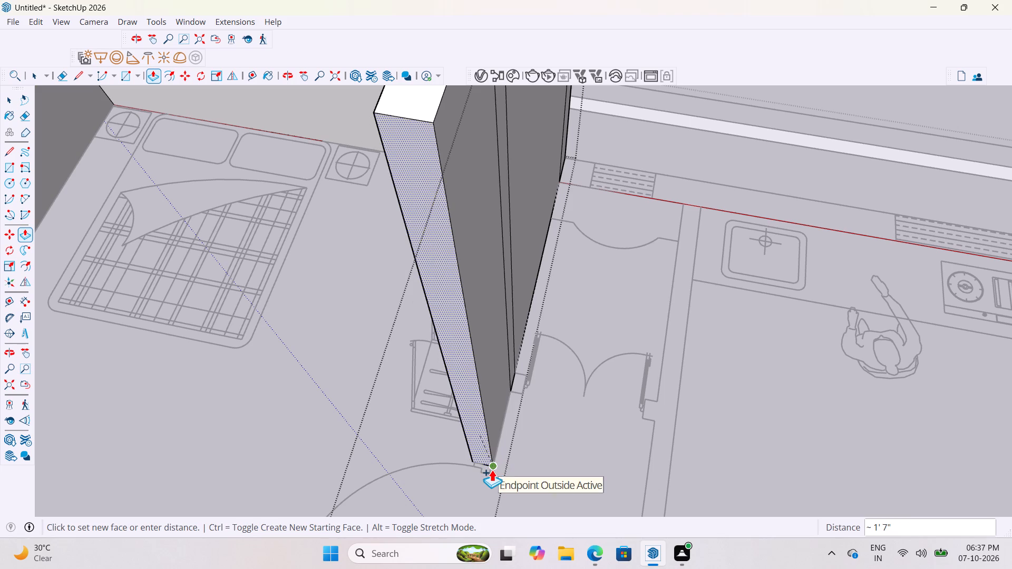
left_click(492, 469)
Push/Pull the 5" section's side face about 3" toward the double door to form its jamb return.
scroll(527, 406, "up", 6)
left_click(509, 358)
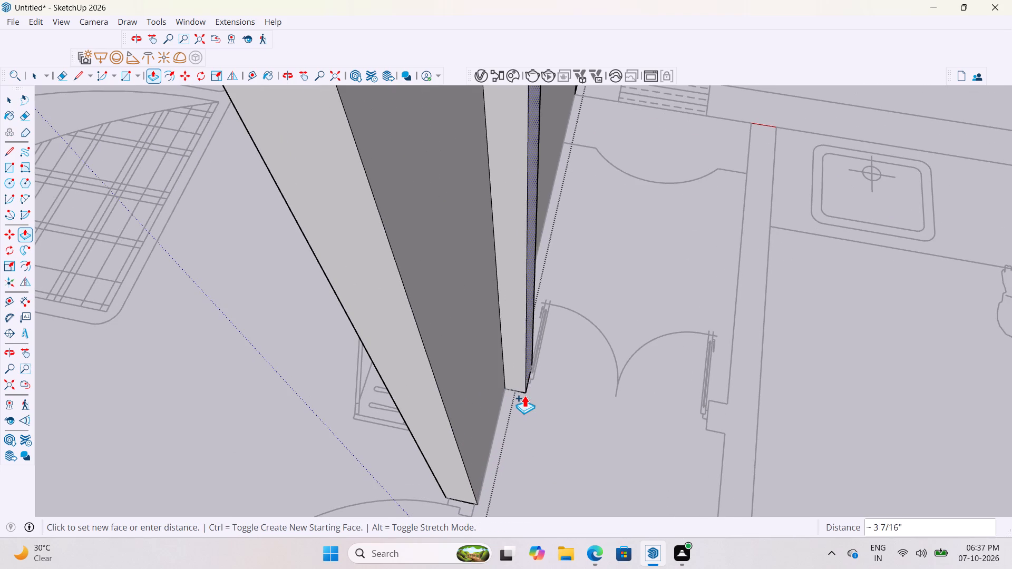
scroll(520, 391, "up", 8)
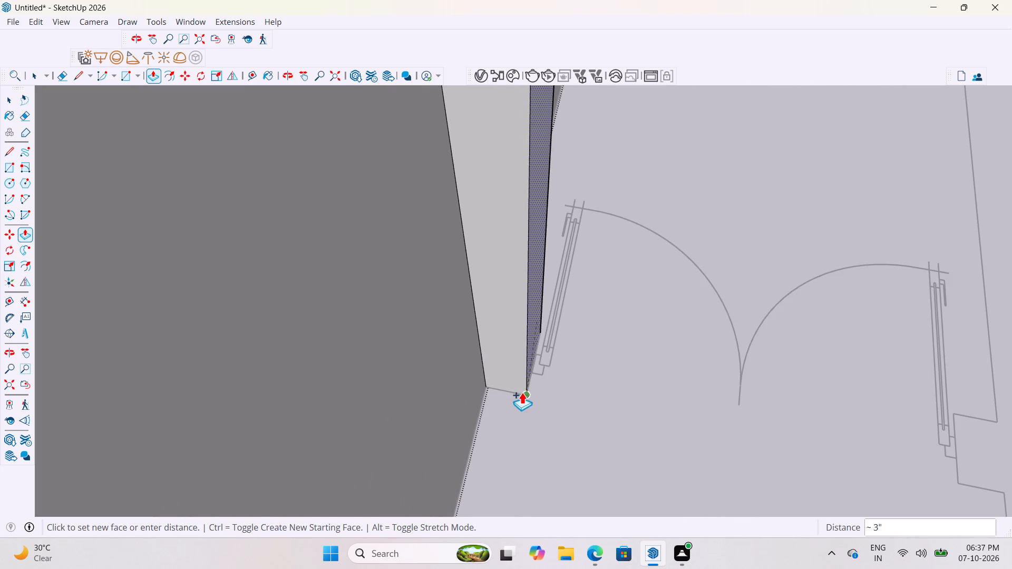
left_click(526, 397)
Push/Pull the headboard wall's end face about 3' past the wardrobe partition, across the small room to the kitchen-side partition.
scroll(520, 393, "down", 20)
scroll(520, 393, "down", 7)
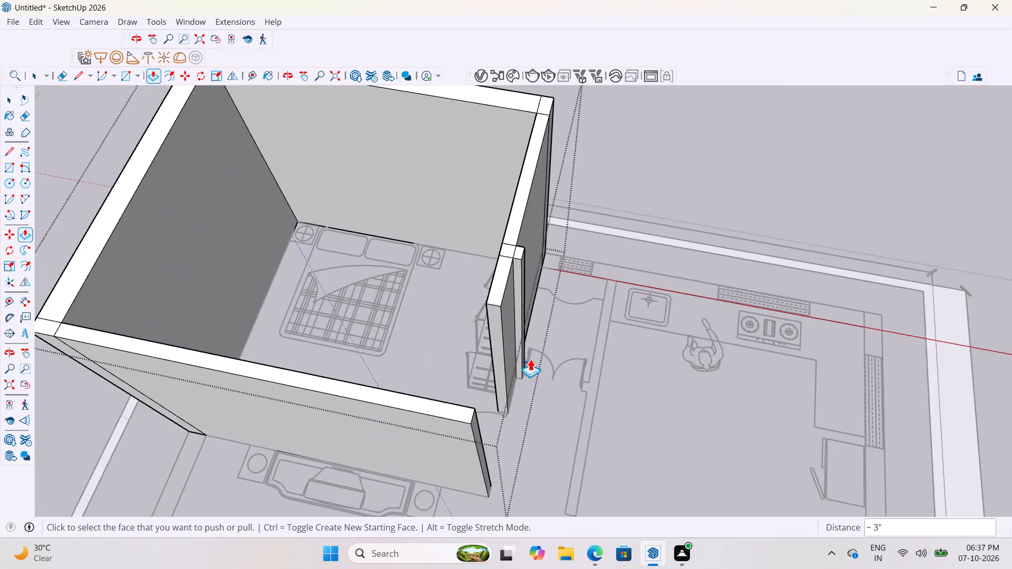
scroll(530, 359, "down", 7)
scroll(656, 291, "up", 4)
scroll(556, 311, "up", 12)
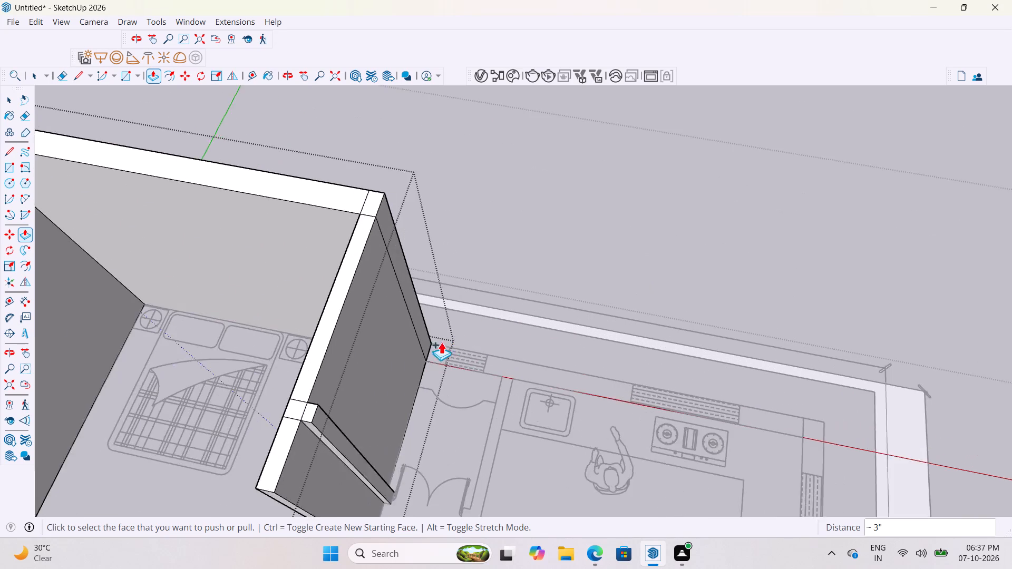
scroll(410, 325, "up", 6)
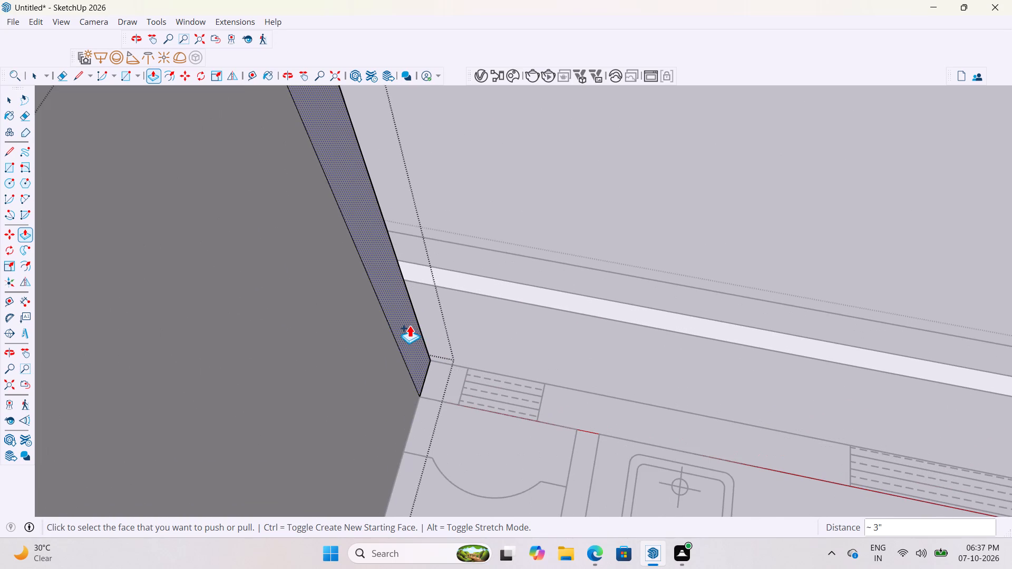
left_click(410, 325)
scroll(451, 313, "down", 14)
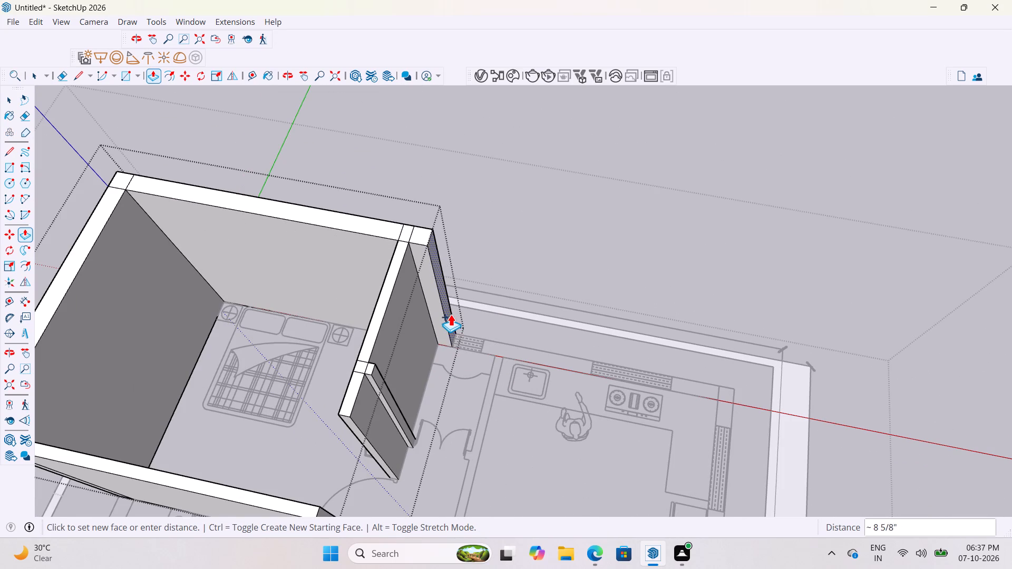
left_click(494, 357)
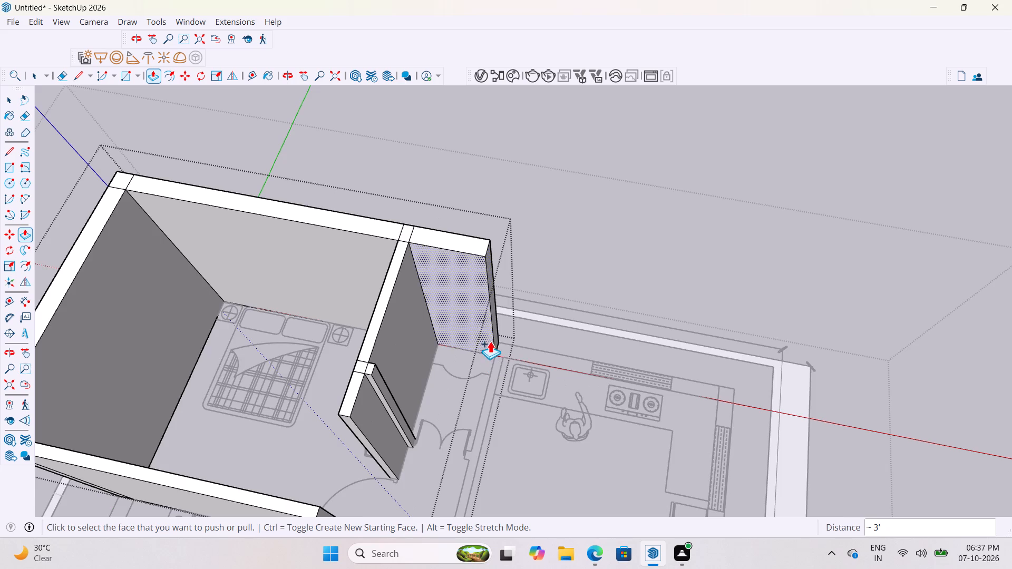
Push/Pull the extended wall's end face about 5" as a new section matching the kitchen-side partition's thickness.
scroll(499, 337, "up", 7)
left_click(494, 322)
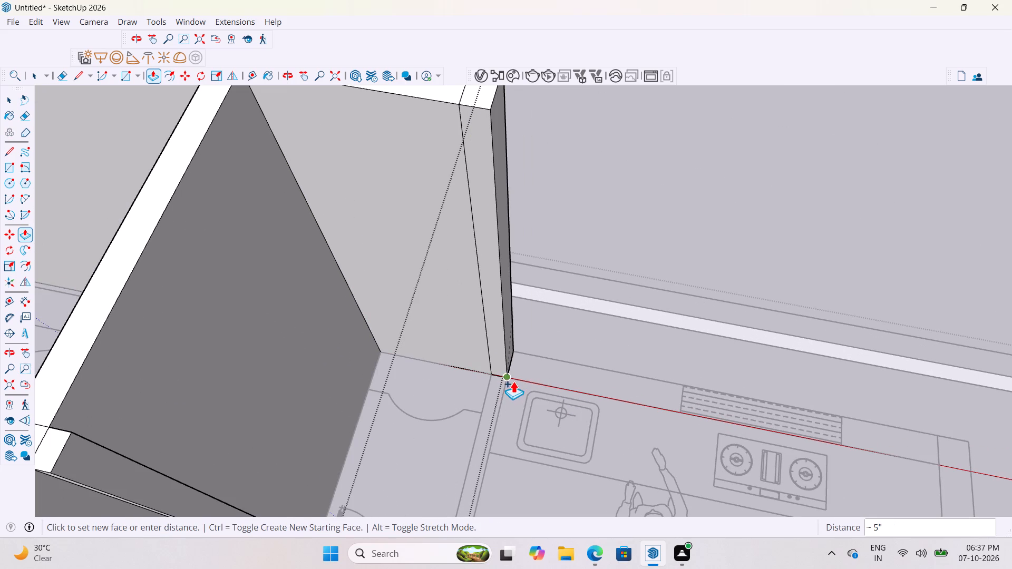
left_click(509, 376)
Push/Pull the new section's inner face about 5' along the kitchen-side partition to the double door's opposite jamb.
scroll(504, 381, "up", 4)
left_click(497, 358)
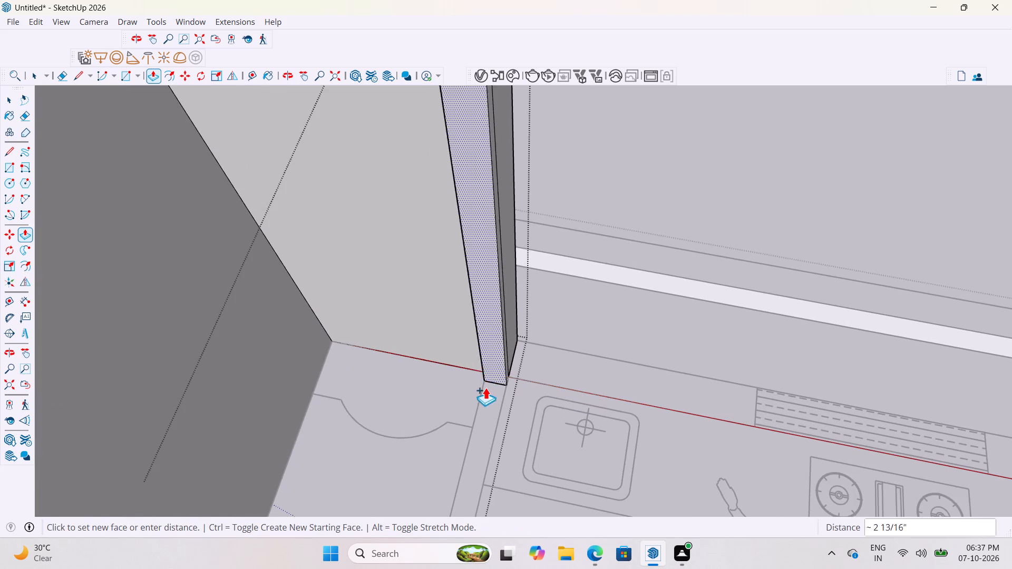
scroll(485, 387, "down", 15)
scroll(467, 469, "up", 9)
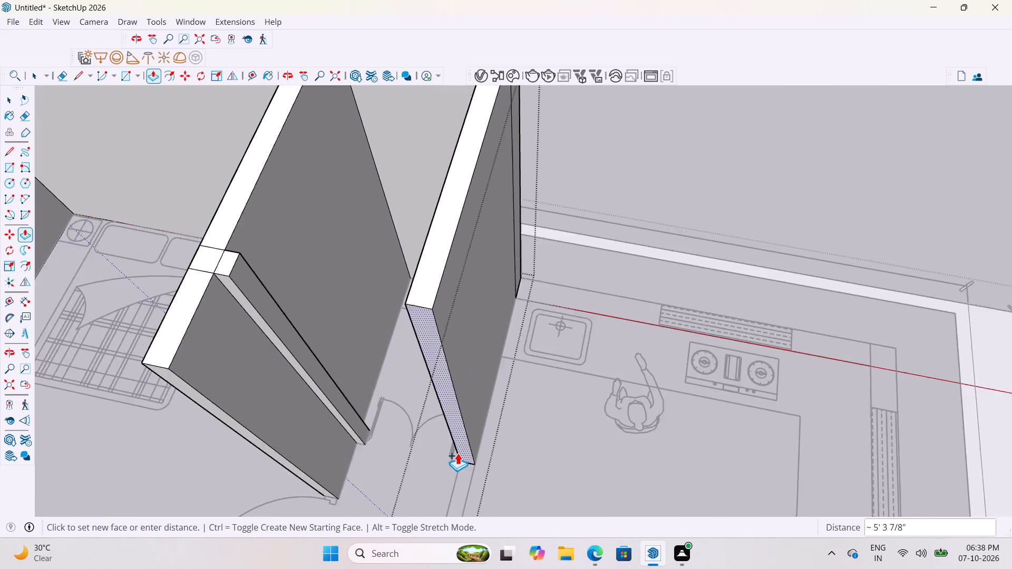
scroll(458, 453, "up", 19)
scroll(514, 378, "down", 5)
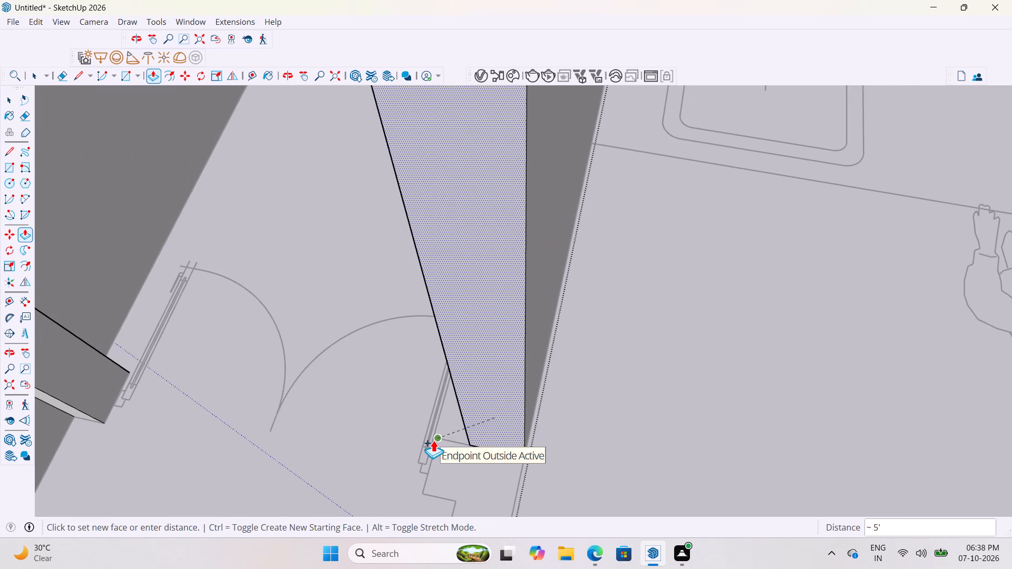
left_click(433, 440)
Push/Pull the kitchen-side partition's end face about 5" as a new section at the double door's jamb.
left_click(493, 423)
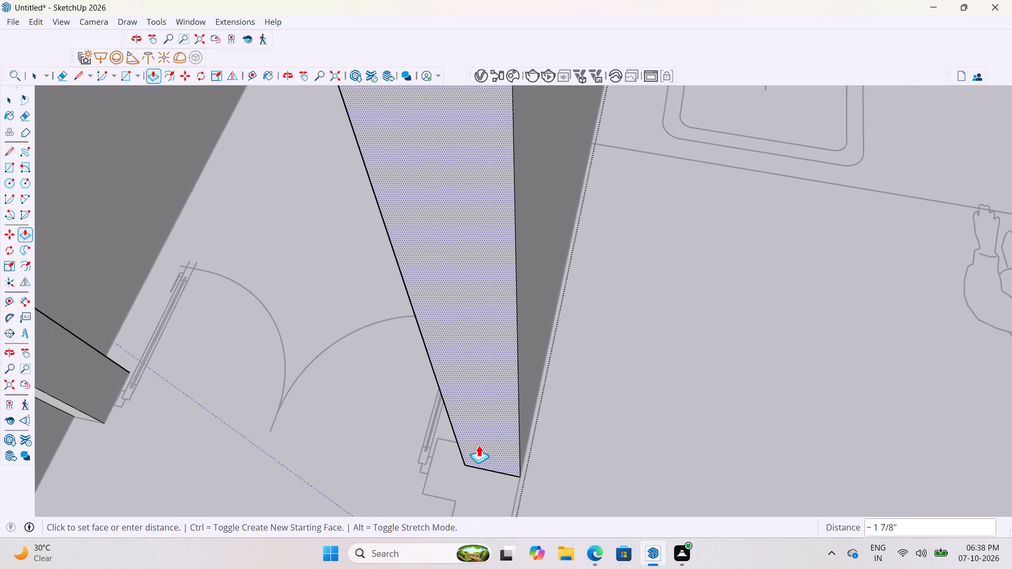
scroll(483, 443, "down", 5)
scroll(472, 459, "up", 4)
middle_click_drag(470, 457, 619, 411)
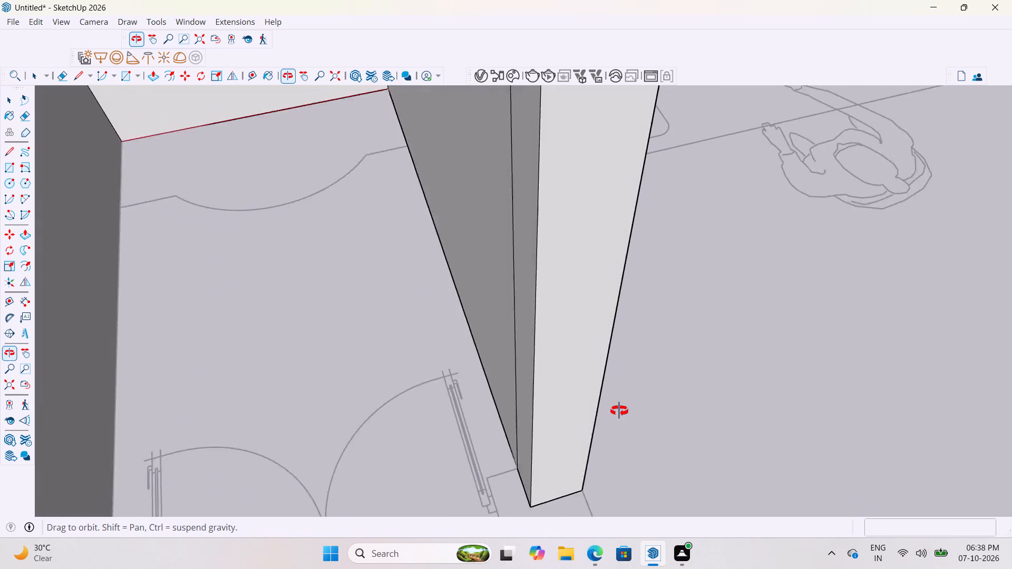
middle_click_drag(619, 411, 666, 385)
scroll(565, 400, "down", 10)
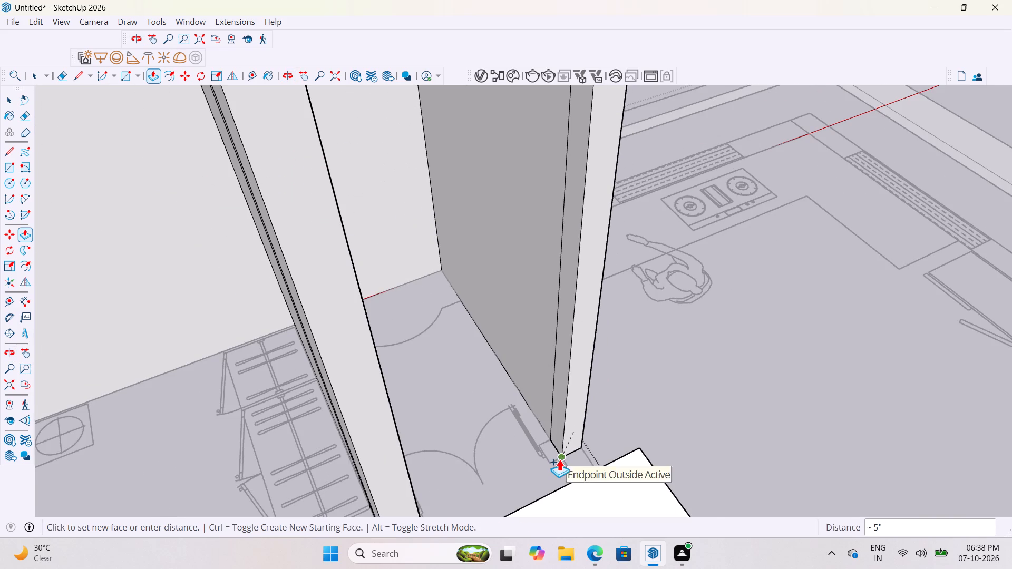
left_click(559, 459)
Push/Pull the kitchen-side section's inner side face about 3" toward the double door to form the matching jamb return.
scroll(562, 440, "up", 4)
left_click(559, 427)
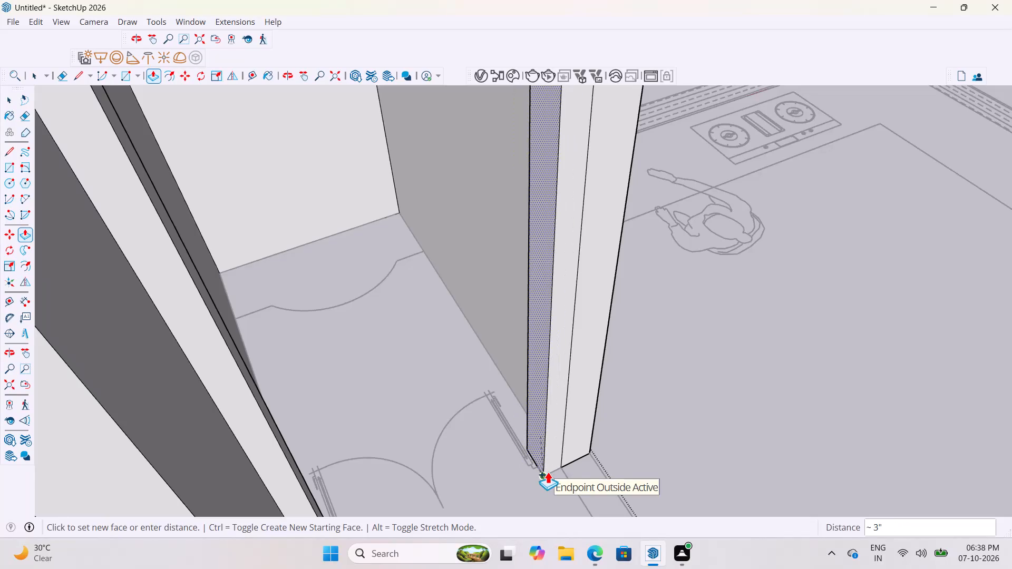
left_click(548, 472)
Push/Pull the kitchen-side section's front face about 5' past the double door's jamb to extend the partition.
scroll(568, 421, "down", 7)
middle_click_drag(624, 429, 491, 458)
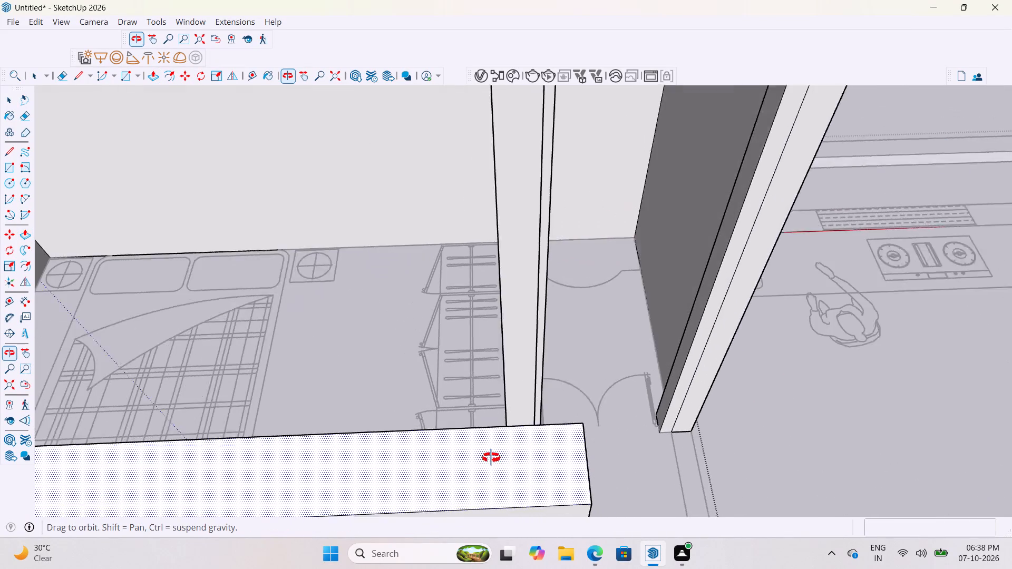
middle_click_drag(491, 458, 489, 458)
scroll(618, 402, "down", 9)
scroll(694, 397, "up", 3)
scroll(637, 395, "down", 5)
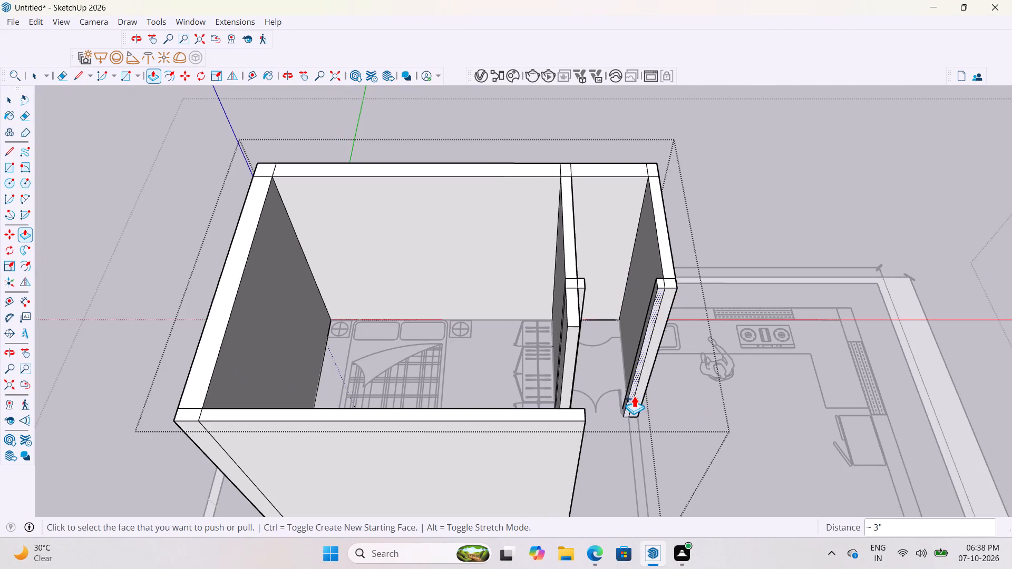
scroll(686, 354, "up", 8)
scroll(613, 328, "down", 5)
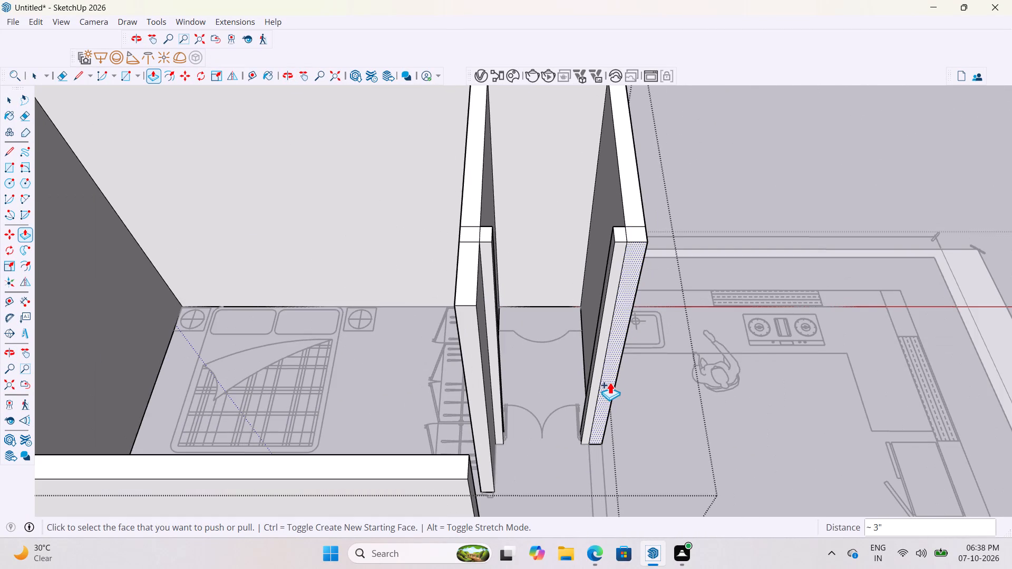
scroll(616, 358, "down", 9)
scroll(616, 376, "up", 8)
left_click(609, 373)
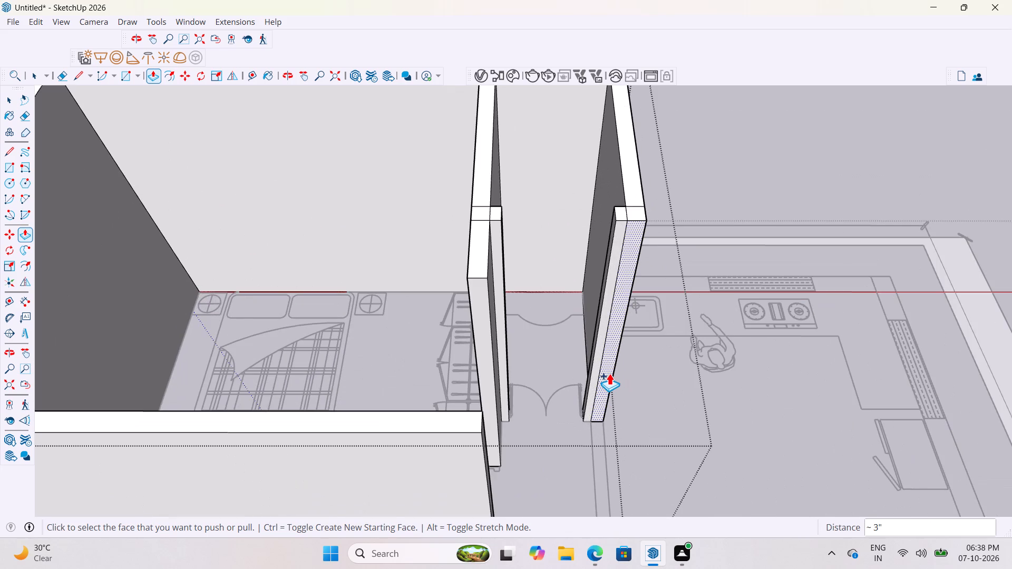
scroll(608, 375, "down", 5)
scroll(619, 493, "up", 4)
scroll(620, 433, "down", 5)
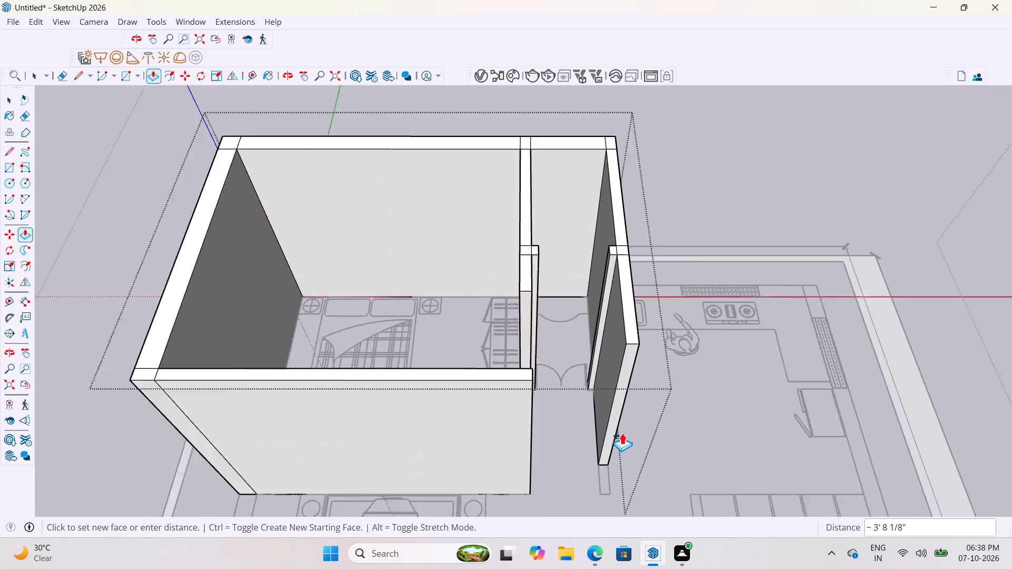
scroll(622, 434, "down", 5)
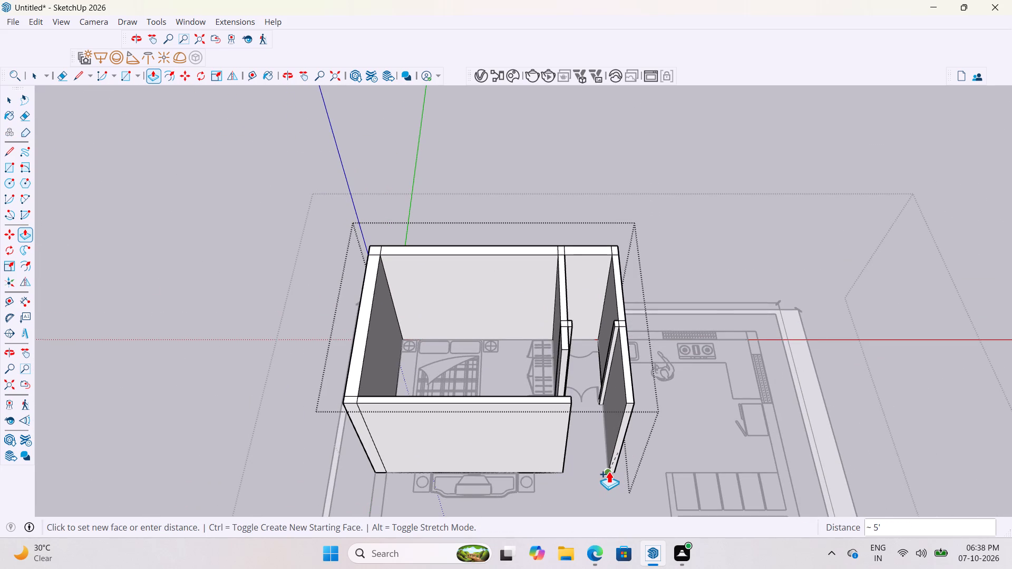
left_click(609, 471)
Push/Pull the back wall's end face about 10' 10" along the sink and stove counter to the kitchen's far corner.
scroll(717, 247, "down", 4)
middle_click_drag(715, 321, 577, 263)
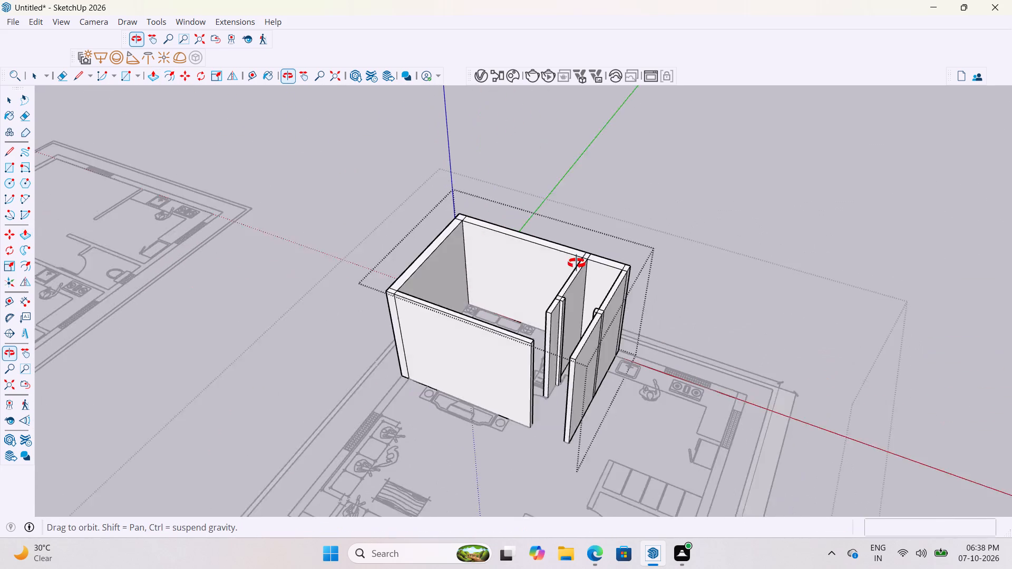
middle_click_drag(577, 263, 564, 260)
scroll(667, 397, "up", 11)
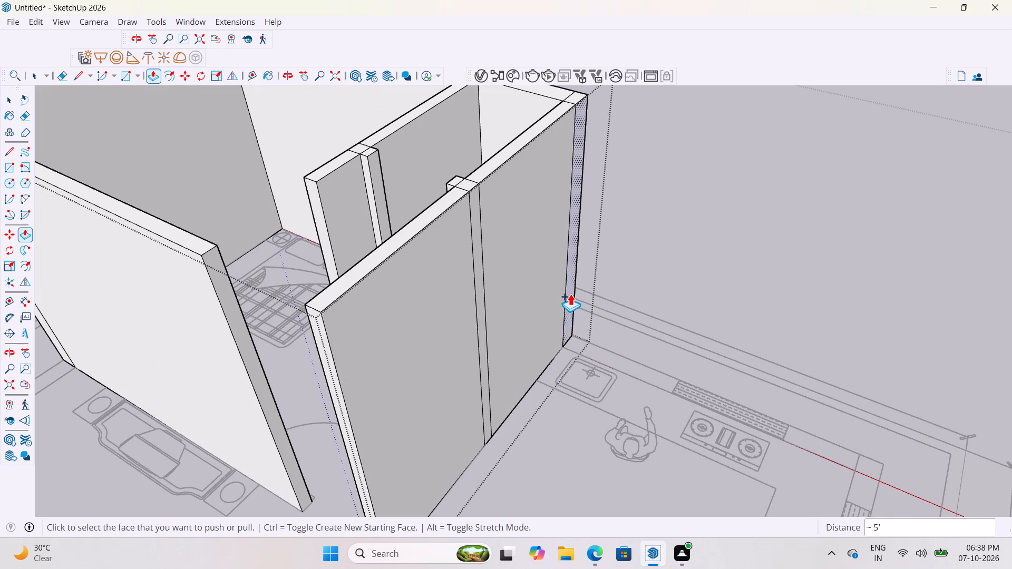
scroll(587, 339, "up", 7)
scroll(585, 333, "down", 5)
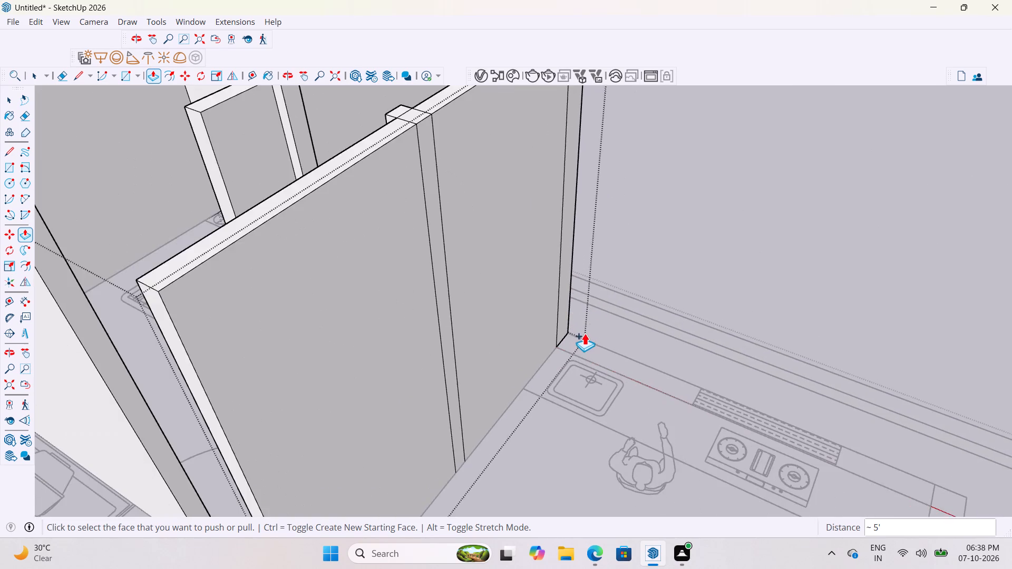
middle_click_drag(589, 333, 664, 369)
scroll(543, 366, "down", 8)
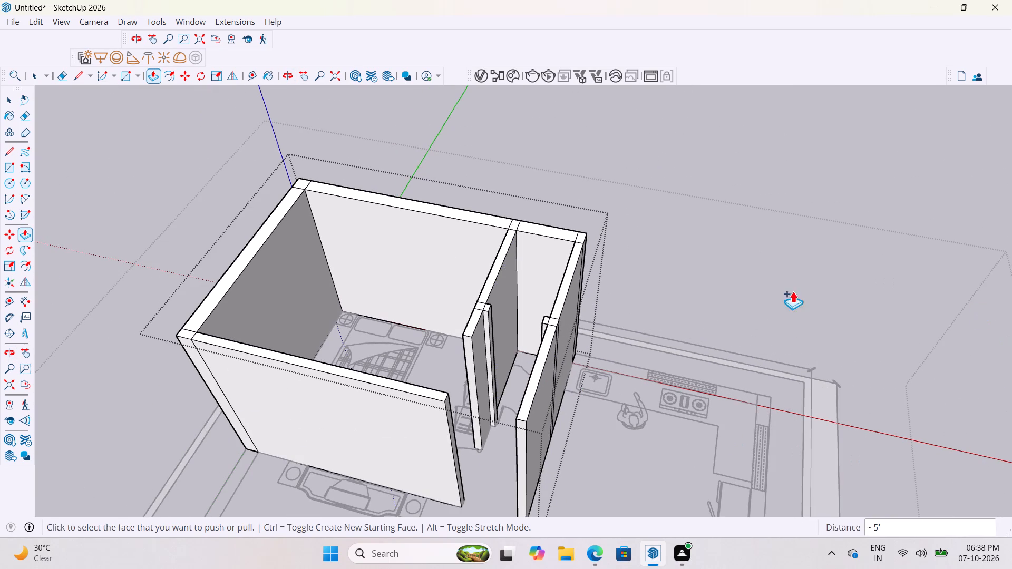
scroll(704, 337, "down", 3)
scroll(658, 355, "up", 3)
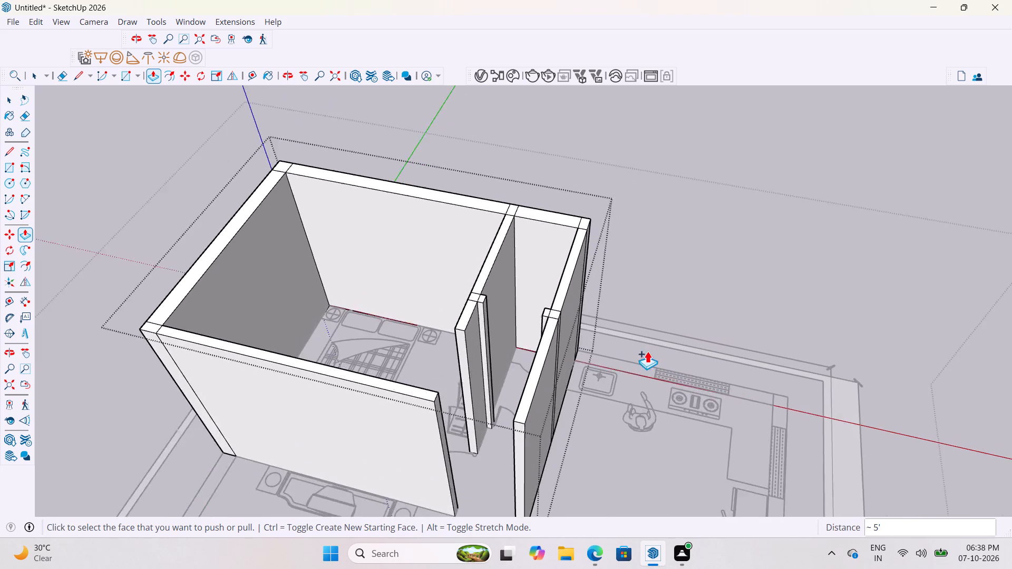
scroll(647, 351, "up", 13)
left_click(572, 319)
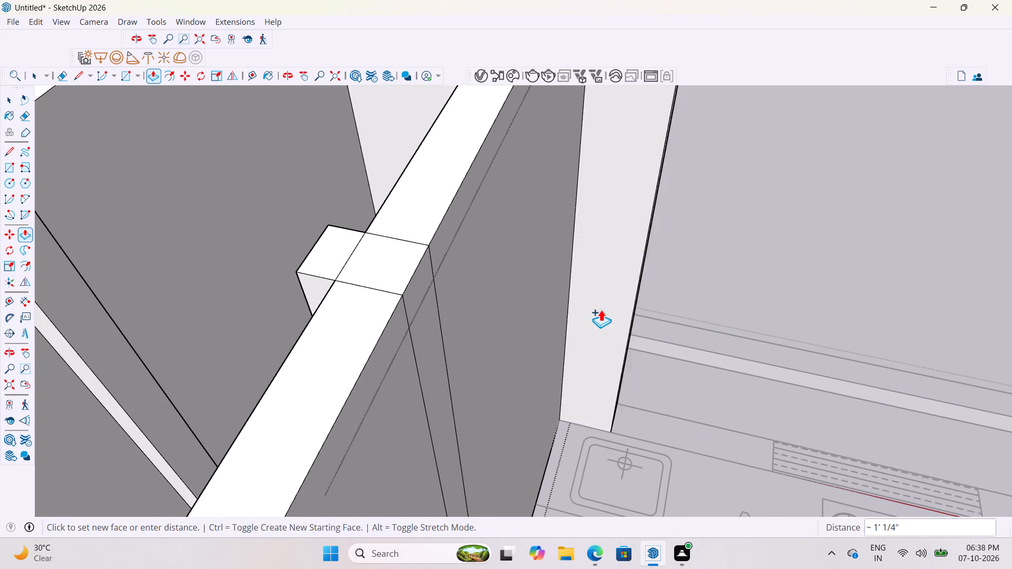
scroll(599, 310, "down", 17)
scroll(715, 379, "up", 5)
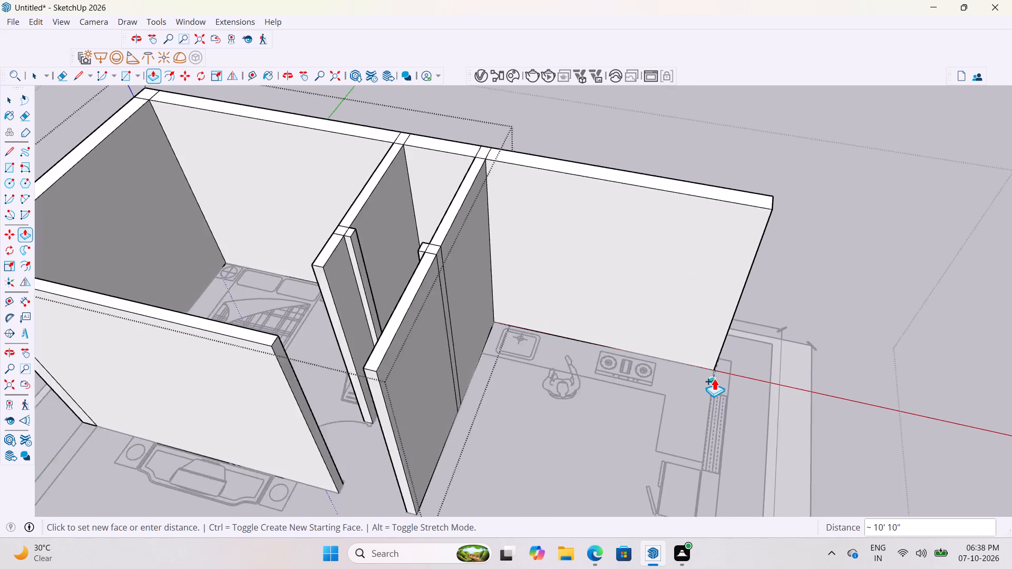
scroll(714, 378, "up", 20)
scroll(714, 378, "up", 4)
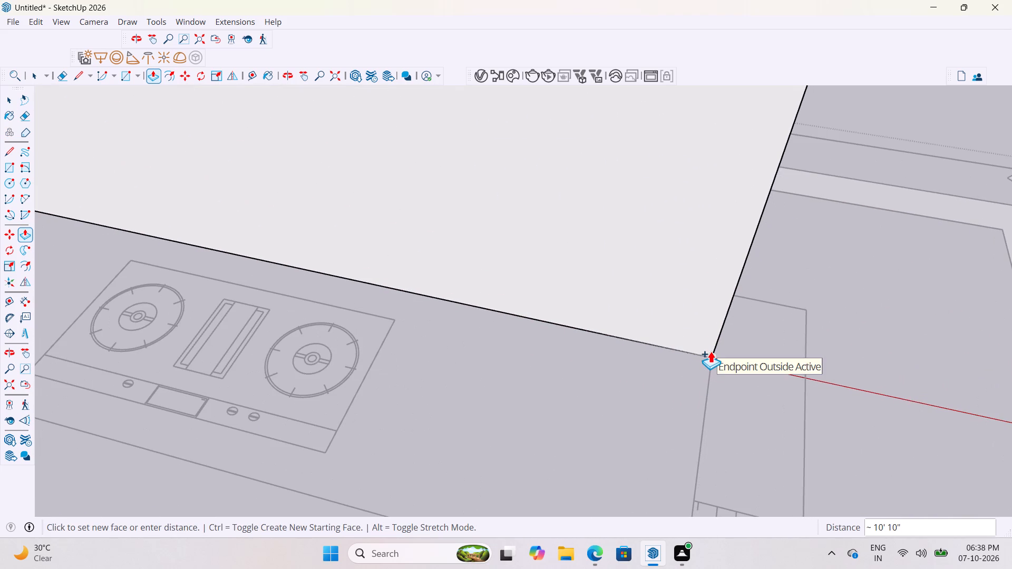
left_click(711, 351)
Push/Pull the kitchen back wall's end face about 9" as a new corner section matching the outer wall's thickness.
scroll(552, 338, "down", 5)
scroll(439, 371, "down", 5)
scroll(566, 380, "down", 3)
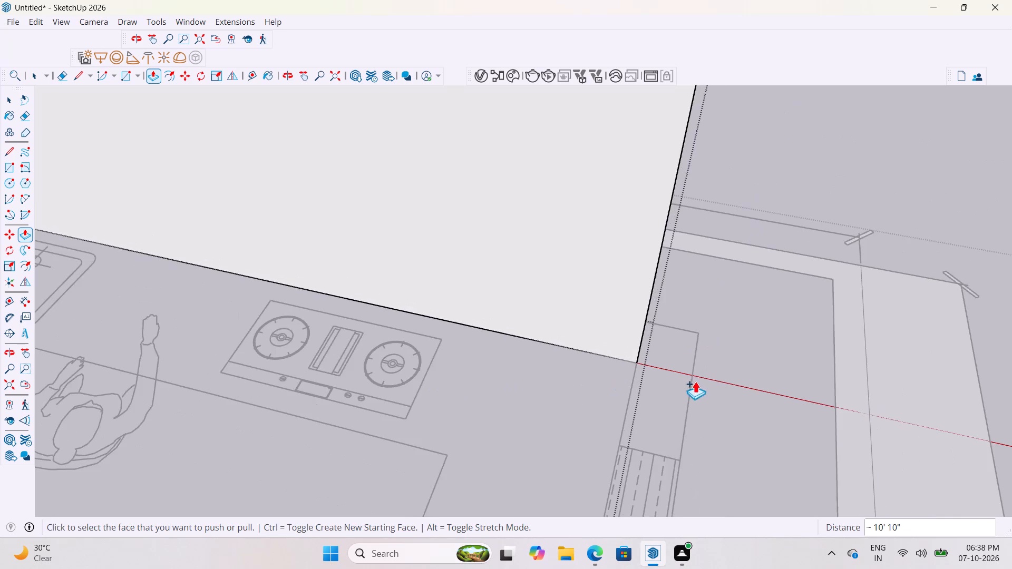
middle_click_drag(644, 354, 540, 330)
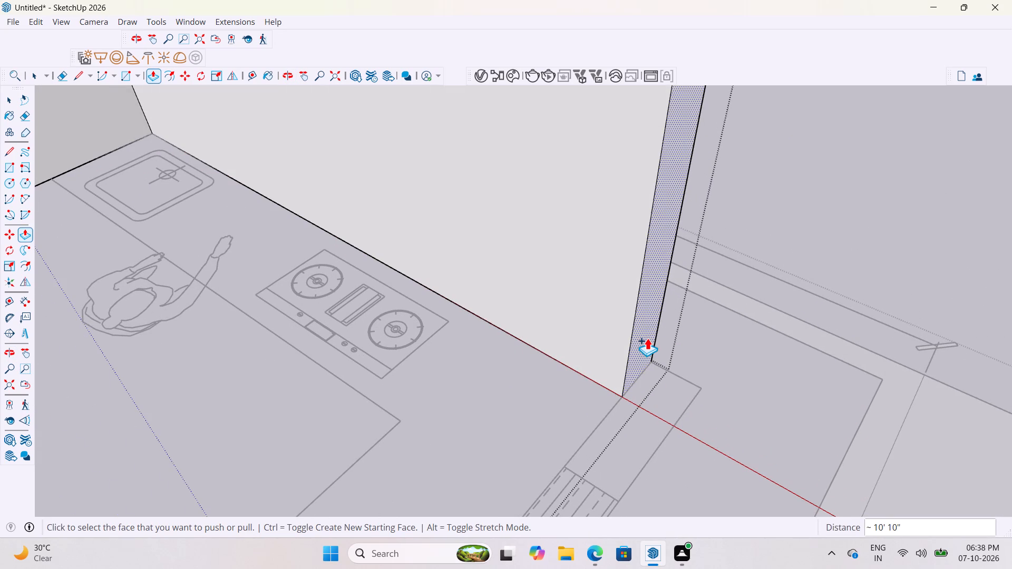
left_click(647, 338)
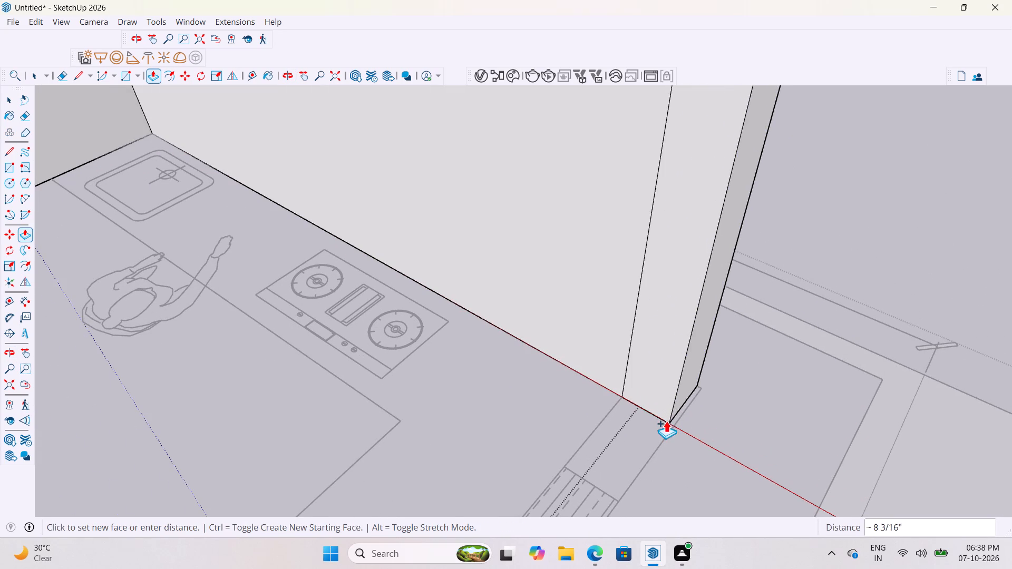
left_click(673, 427)
Push/Pull the corner section's inner face about 12' 11" along the kitchen's outer side to the toilet partition line.
scroll(648, 405, "down", 15)
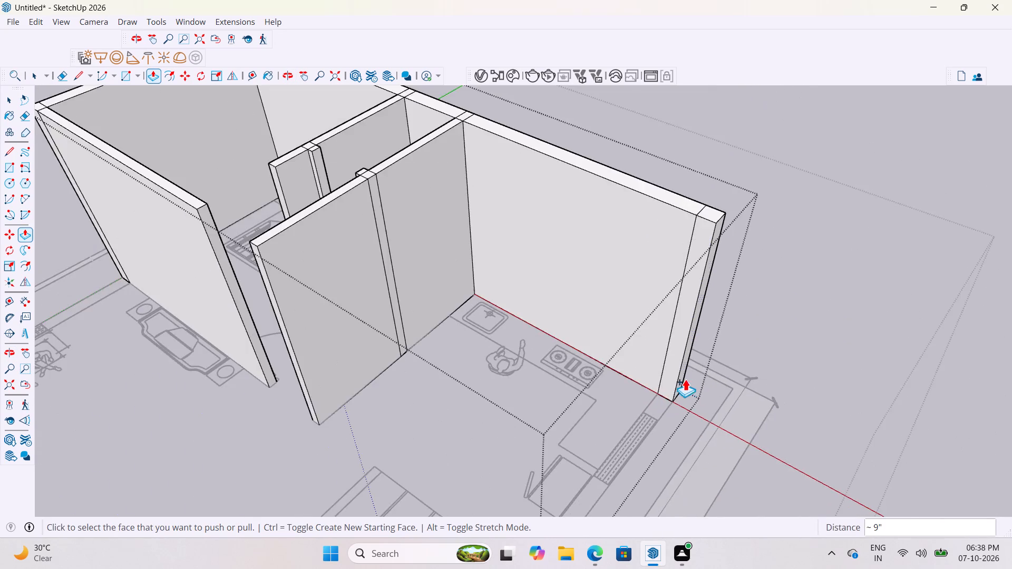
scroll(678, 375, "down", 6)
scroll(676, 391, "up", 10)
left_click(675, 356)
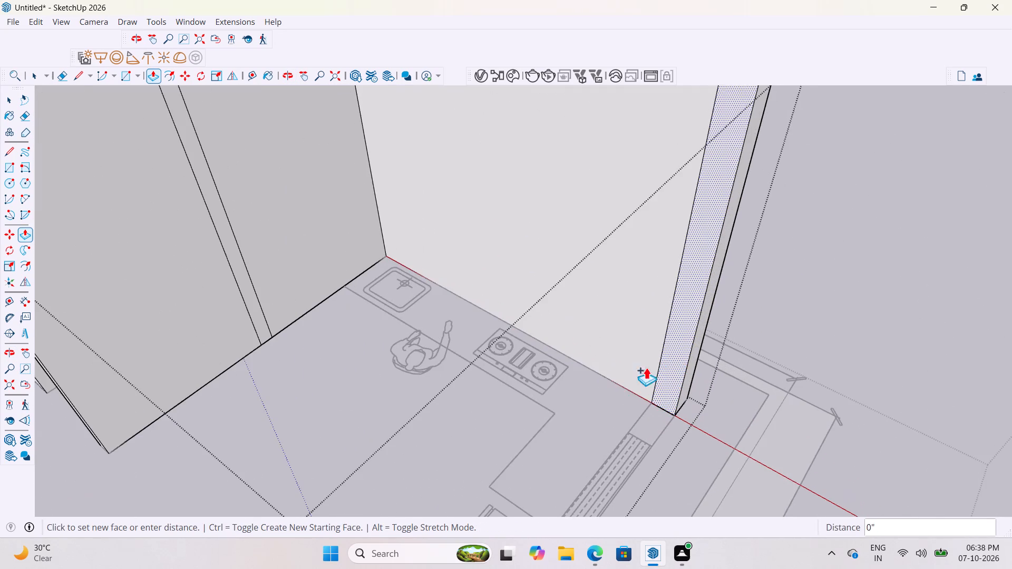
scroll(629, 378, "down", 19)
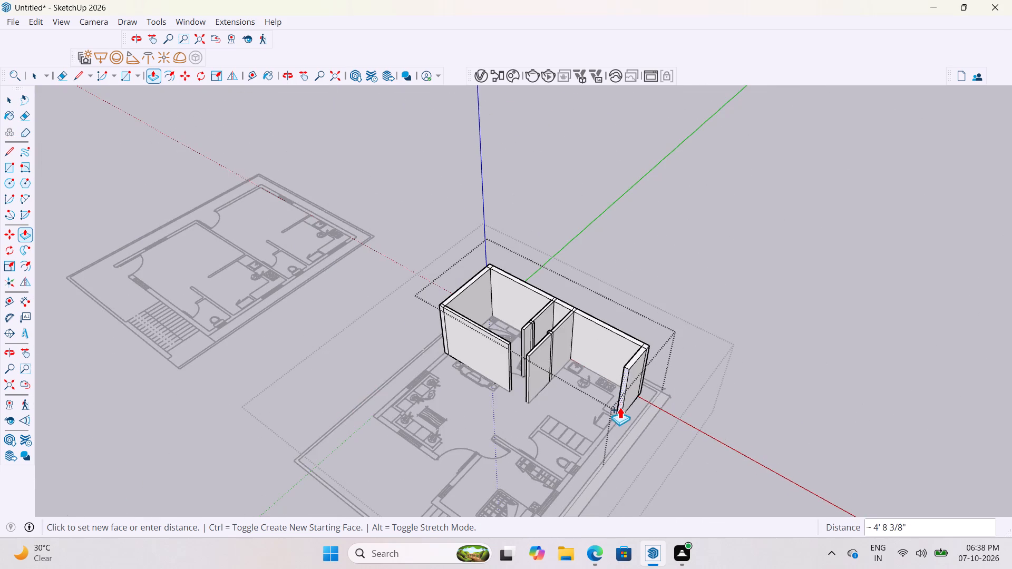
scroll(579, 438, "up", 16)
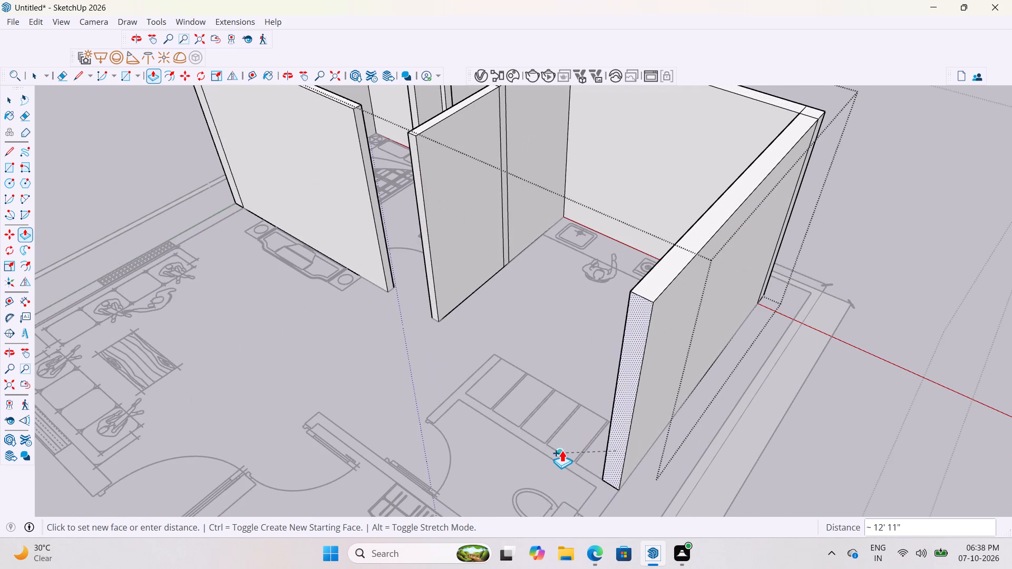
left_click(562, 450)
Push/Pull the kitchen outer wall's end face about 5" as a new section matching the toilet partition's thickness.
scroll(585, 475, "up", 8)
middle_click_drag(622, 446, 732, 425)
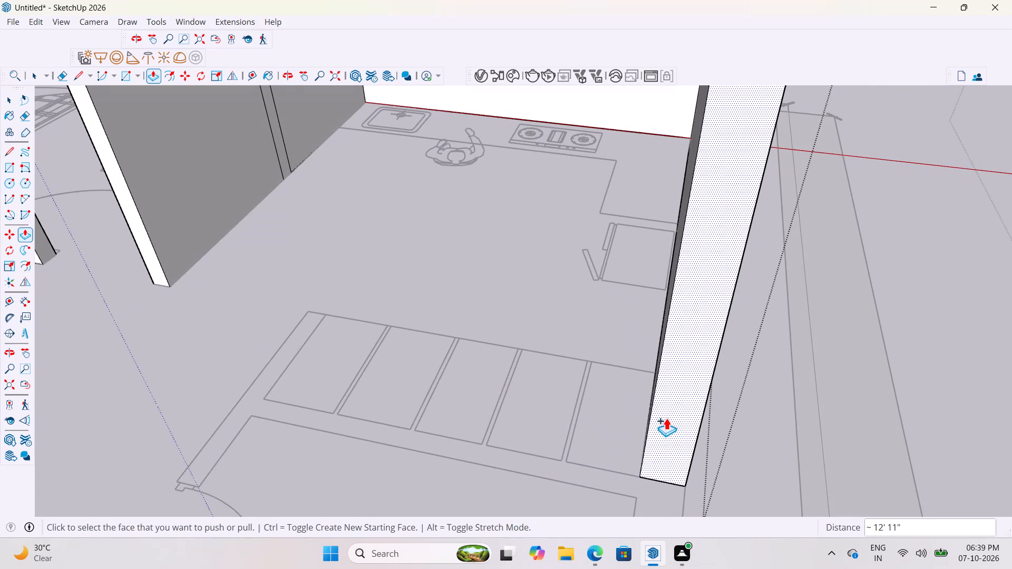
left_click(680, 413)
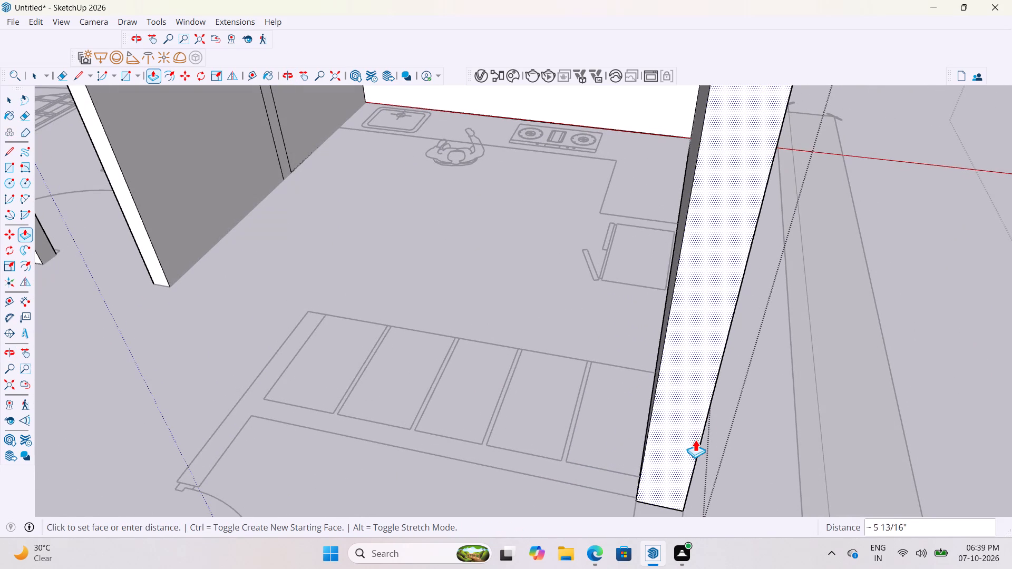
scroll(688, 425, "down", 4)
middle_click_drag(668, 439, 774, 462)
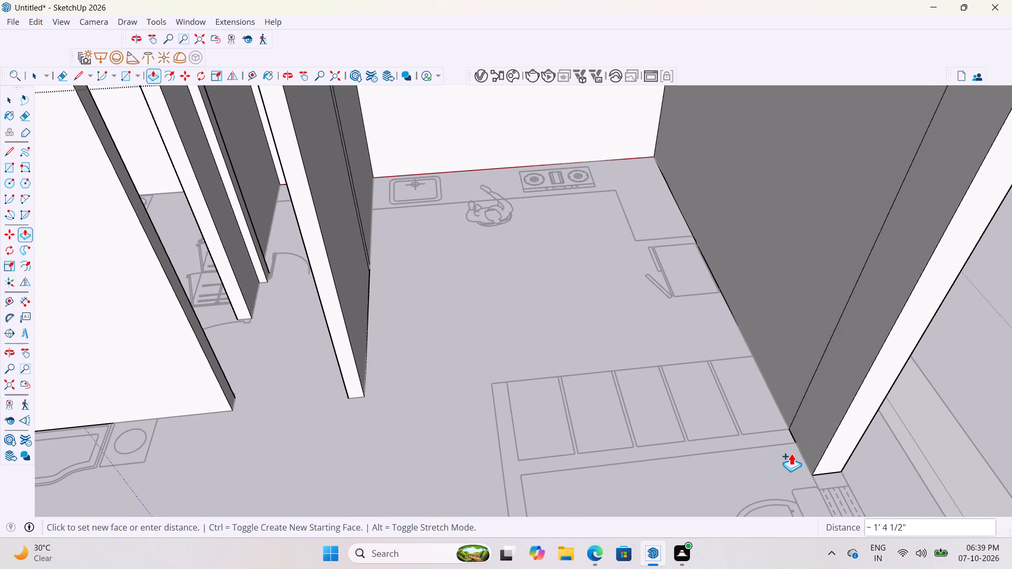
scroll(787, 438, "up", 8)
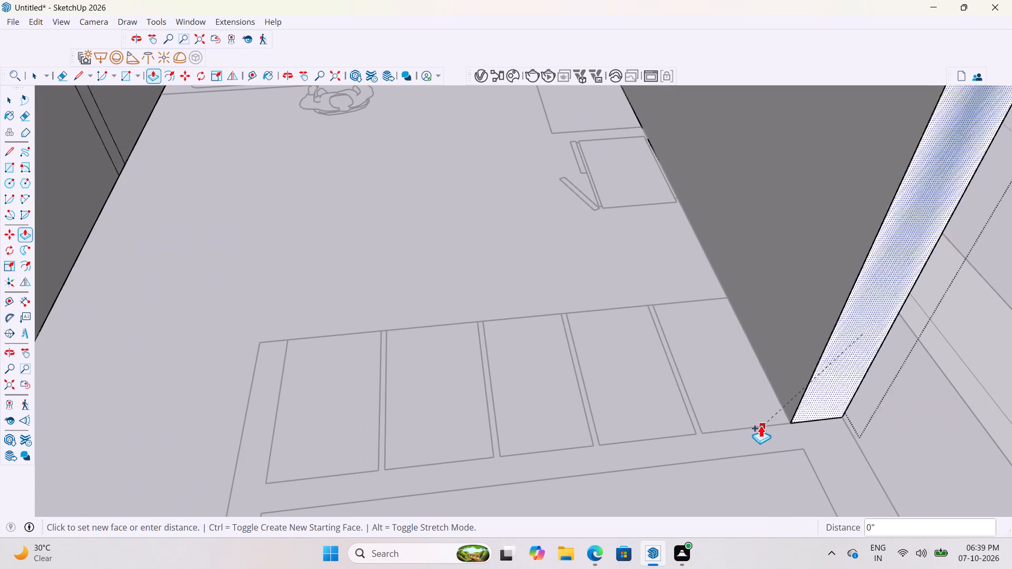
left_click(731, 455)
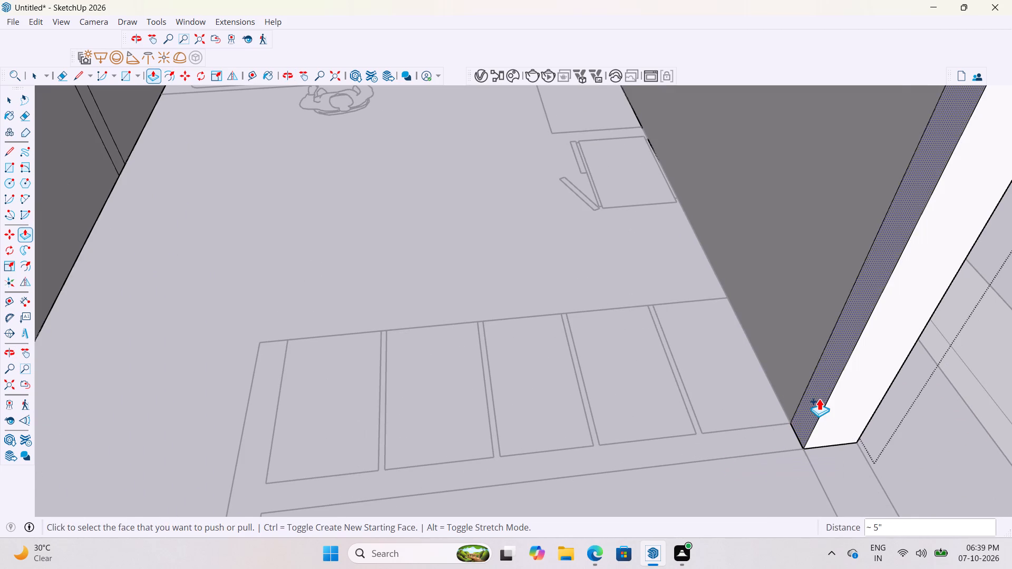
Push/Pull the new section's inner side face about 7' along the toilet partition to the crossing partition line.
left_click(819, 398)
scroll(733, 410, "down", 15)
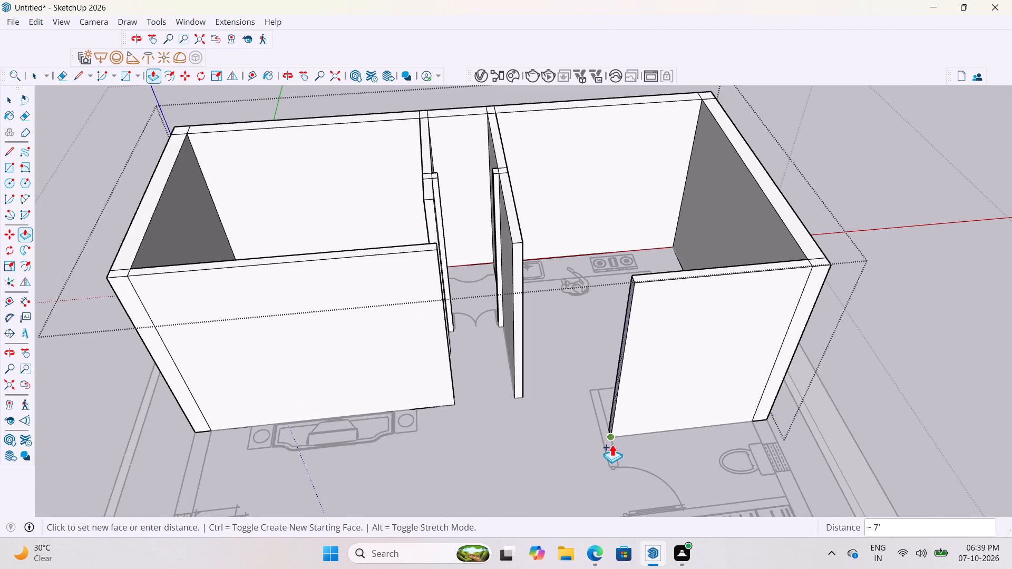
scroll(612, 444, "up", 7)
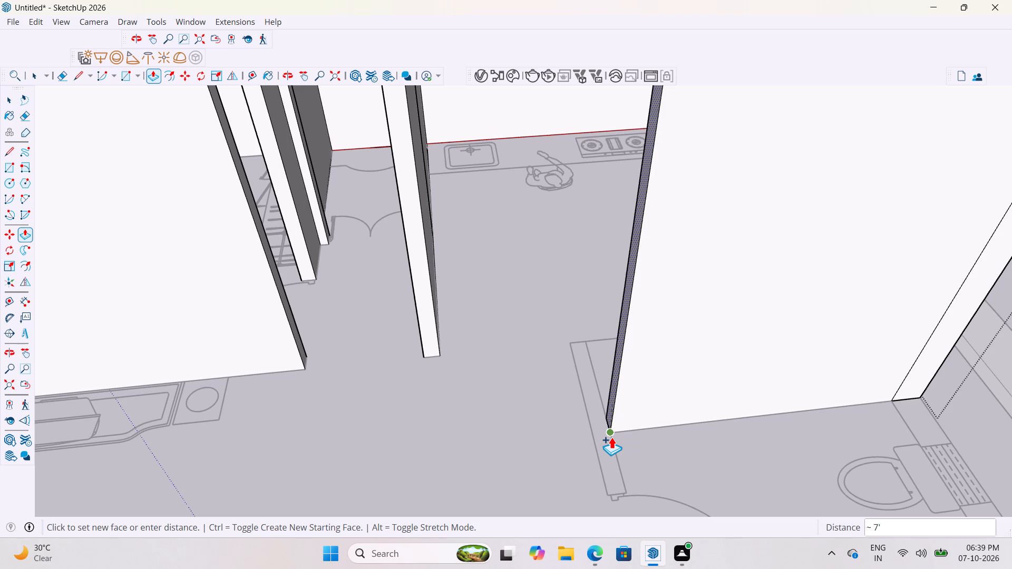
scroll(611, 437, "up", 7)
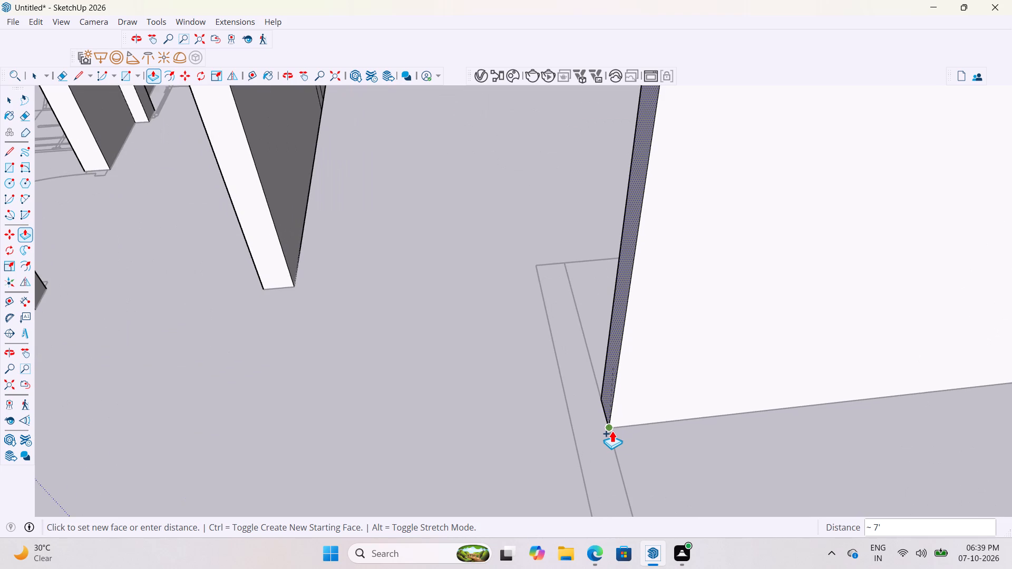
left_click(612, 430)
Push/Pull the toilet partition's end face about 5" as a new section matching the crossing partition's thickness.
scroll(656, 409, "down", 3)
middle_click_drag(679, 427, 826, 485)
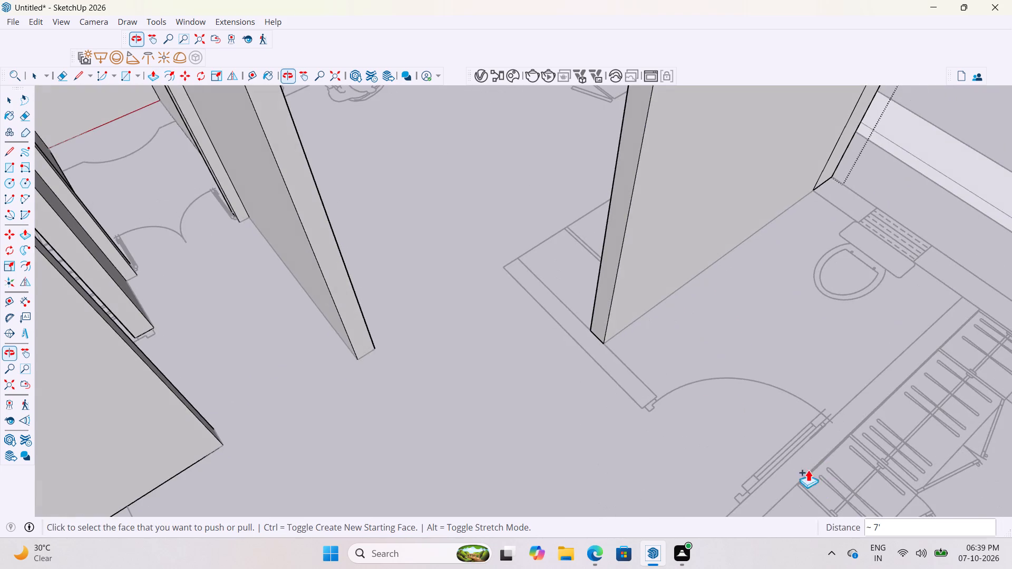
scroll(611, 348, "up", 6)
scroll(601, 320, "down", 4)
scroll(607, 331, "up", 5)
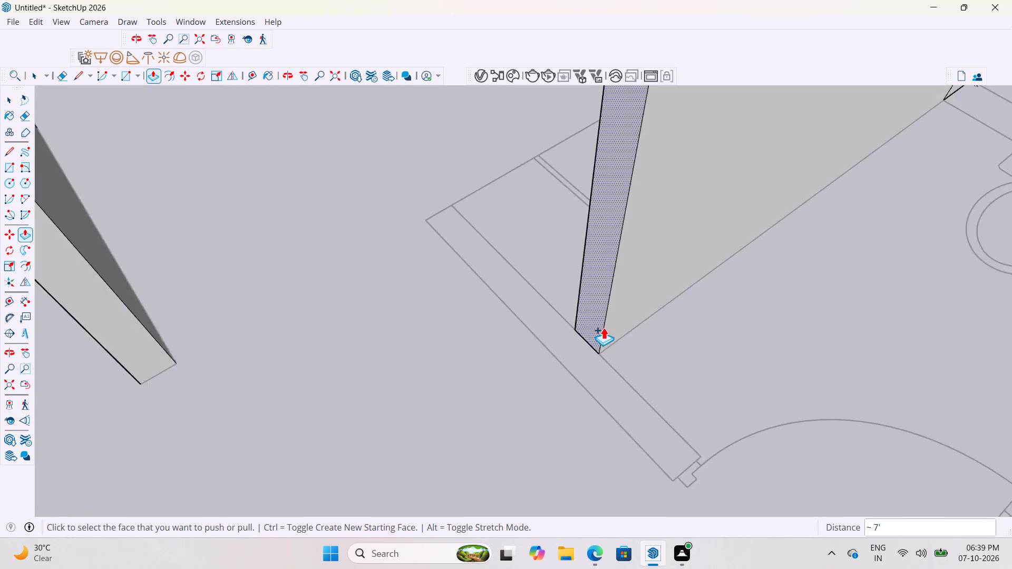
scroll(604, 327, "up", 2)
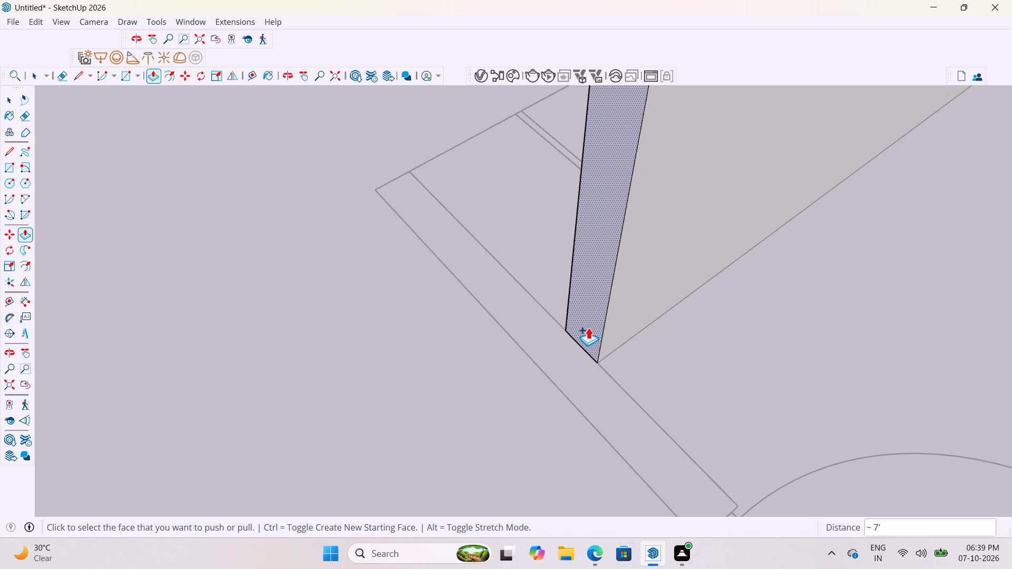
scroll(588, 327, "up", 3)
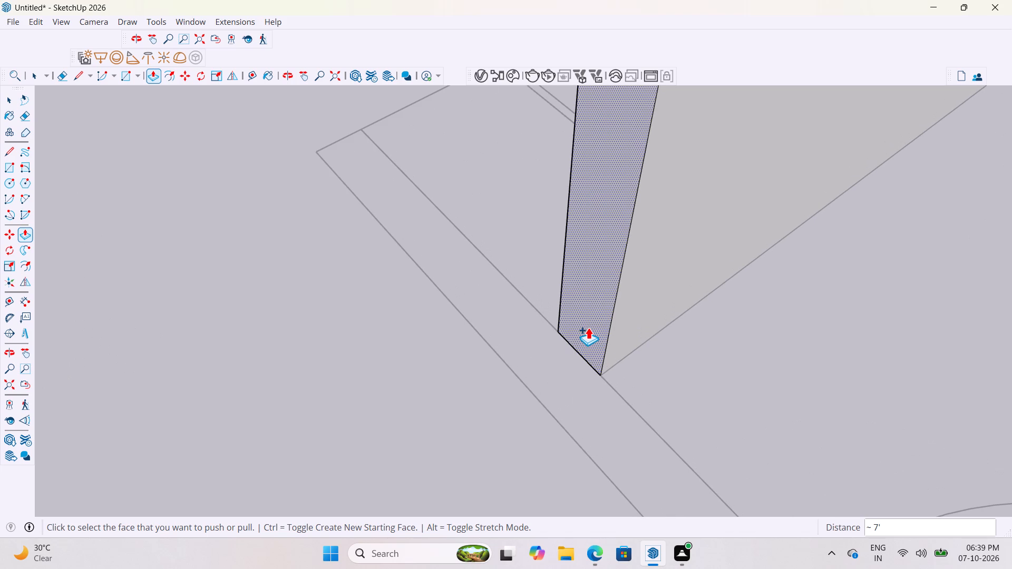
left_click(588, 327)
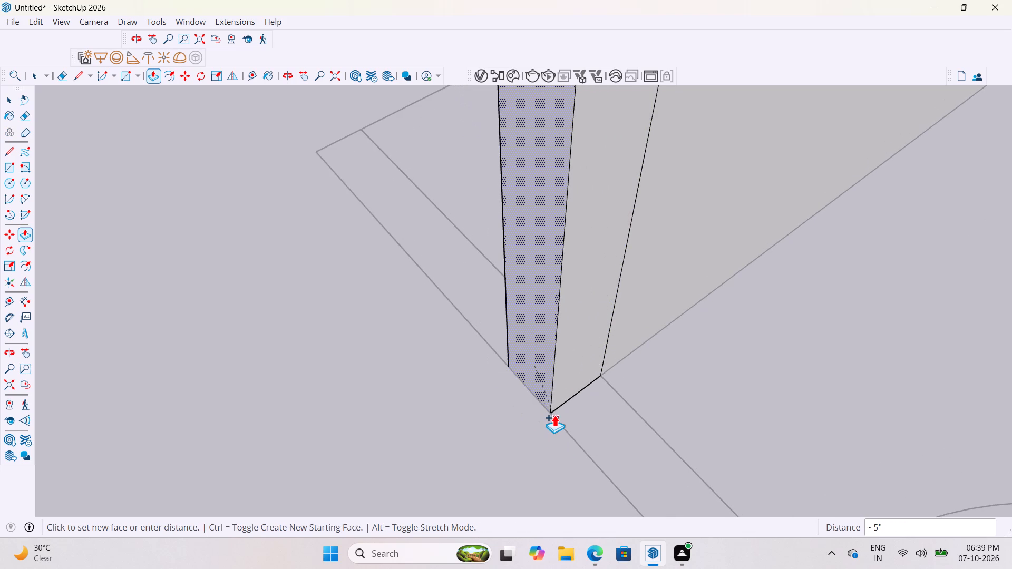
left_click(554, 415)
Push/Pull the new crossing section's side face about 1' 7" along the plan line to the toilet door frame.
scroll(561, 421, "down", 4)
left_click(578, 354)
scroll(592, 355, "down", 3)
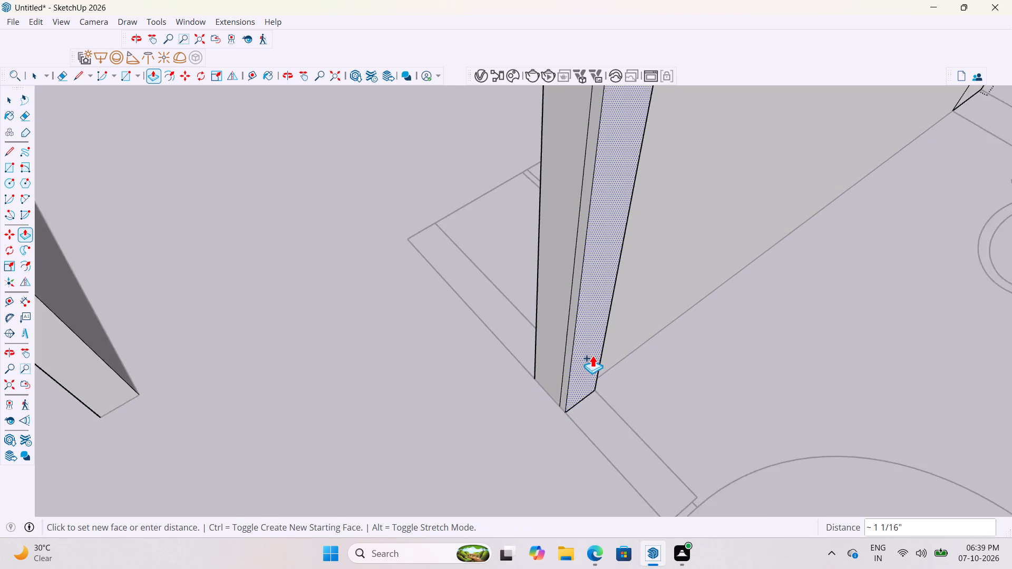
scroll(592, 355, "down", 6)
left_click(634, 444)
Push/Pull the crossing section's opposite face about 2' 6" on the kitchen side, up to the end of the plan's wall line.
middle_click_drag(610, 386, 638, 382)
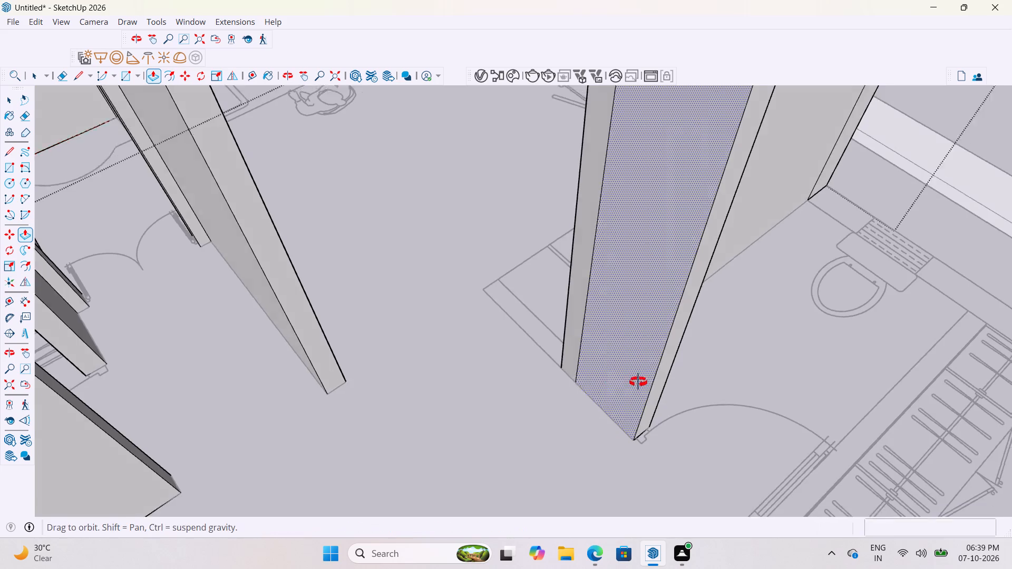
middle_click_drag(638, 382, 939, 411)
scroll(599, 318, "down", 7)
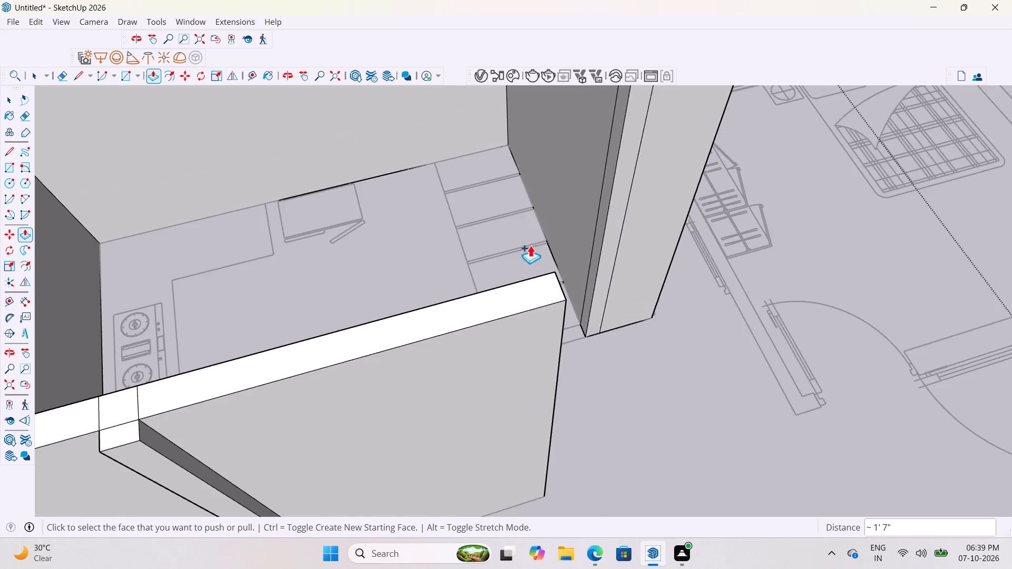
middle_click_drag(530, 245, 658, 263)
left_click(601, 270)
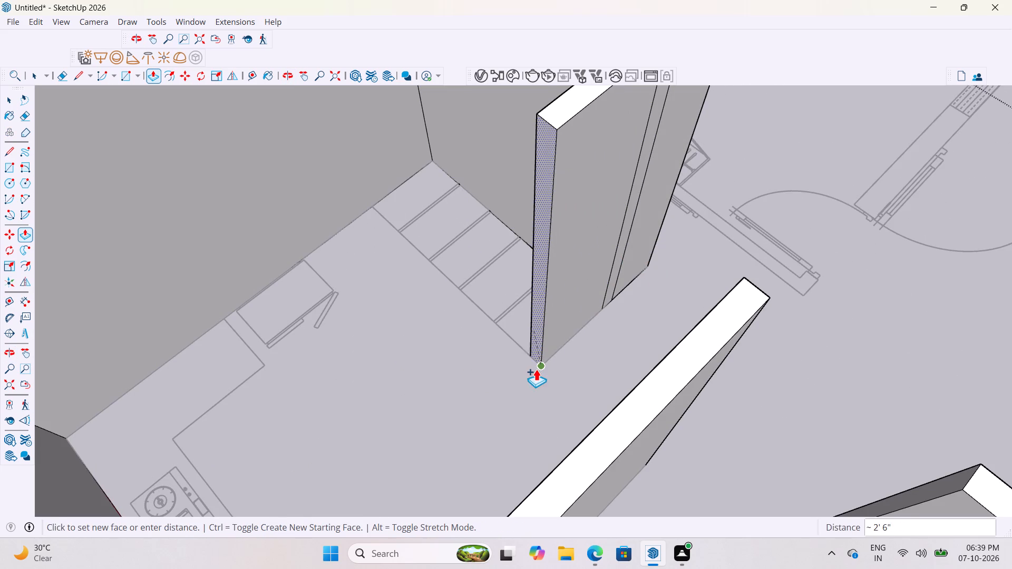
left_click(510, 339)
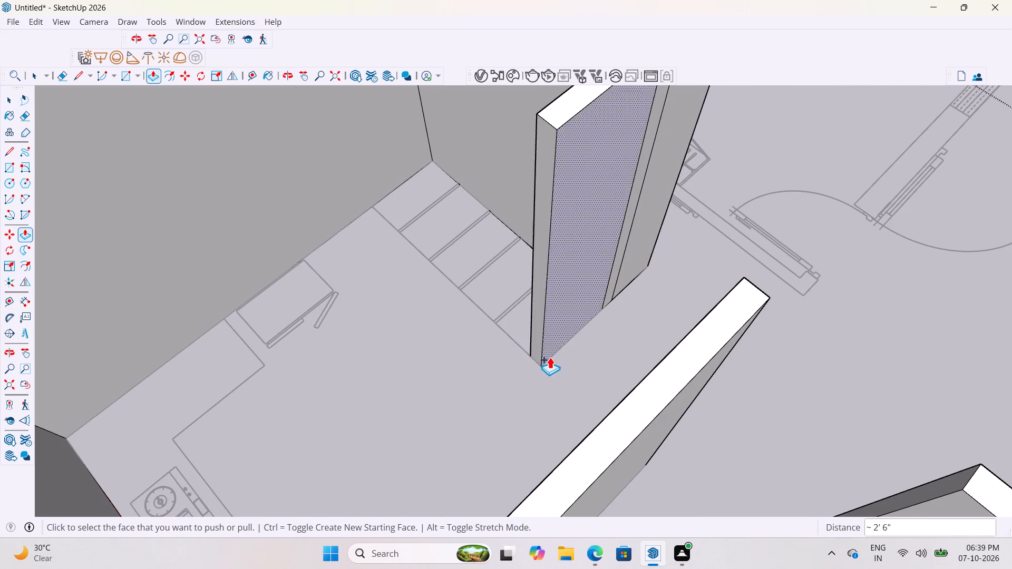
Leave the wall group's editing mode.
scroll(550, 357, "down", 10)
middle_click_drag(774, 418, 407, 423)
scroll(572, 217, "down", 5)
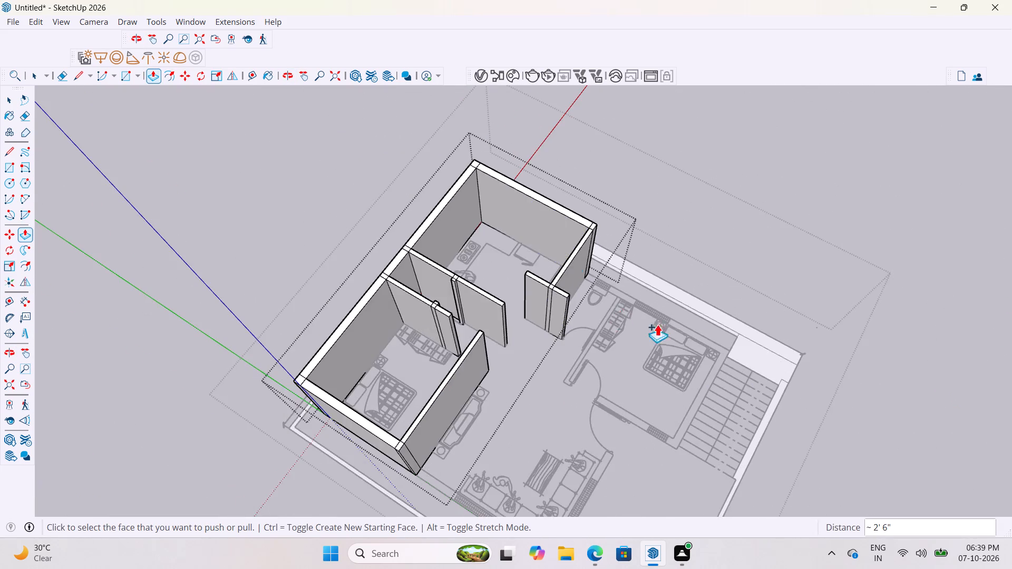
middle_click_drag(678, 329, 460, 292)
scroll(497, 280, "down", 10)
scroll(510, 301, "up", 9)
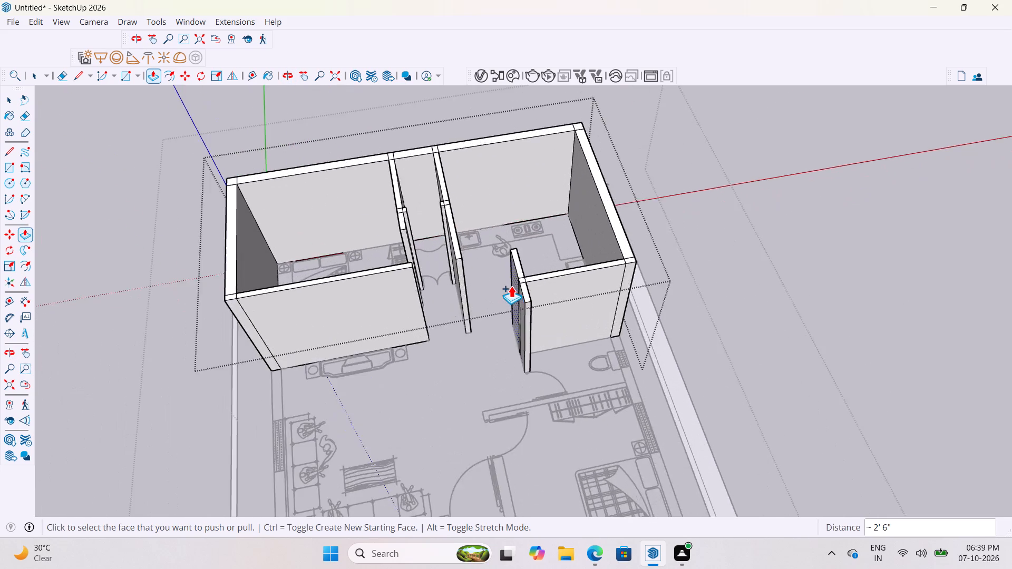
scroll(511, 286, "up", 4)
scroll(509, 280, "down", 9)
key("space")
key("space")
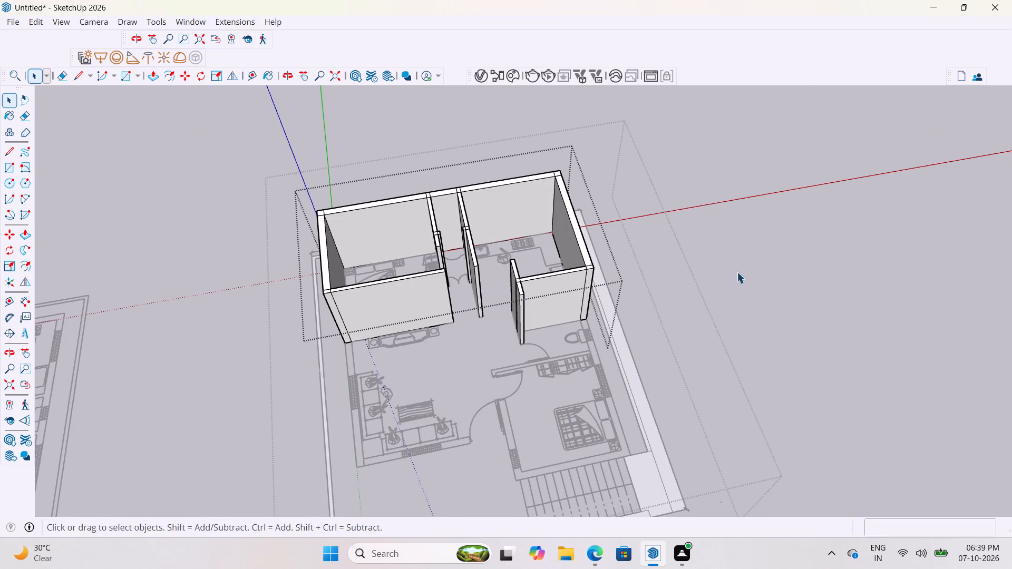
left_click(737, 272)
Reopen the wall group and Push/Pull the outer wall's end face about 4' 1" past the toilet to the wardrobe-side partition line.
scroll(569, 321, "up", 12)
scroll(508, 318, "down", 9)
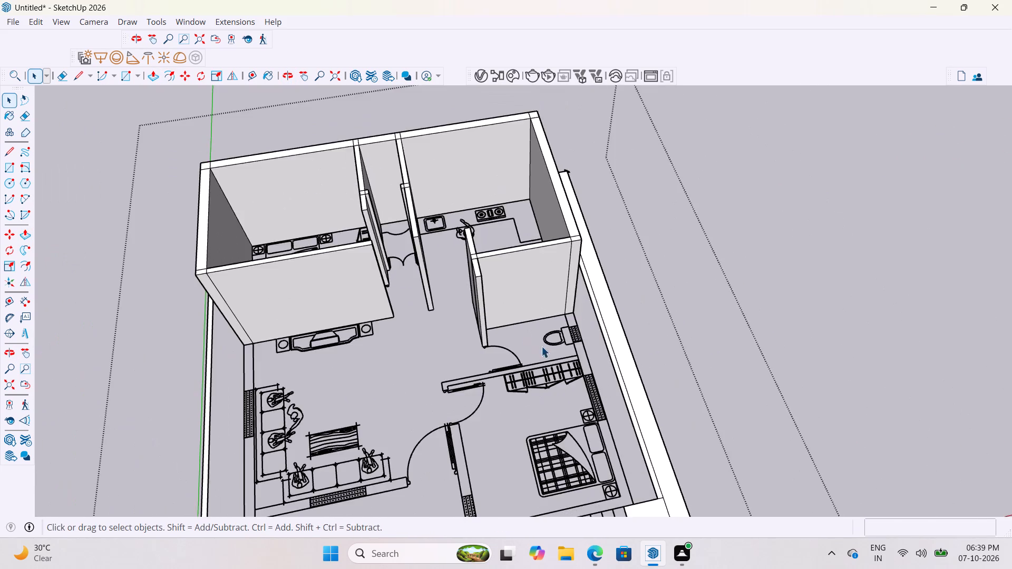
middle_click_drag(543, 348, 450, 334)
scroll(450, 334, "up", 1)
scroll(533, 334, "up", 8)
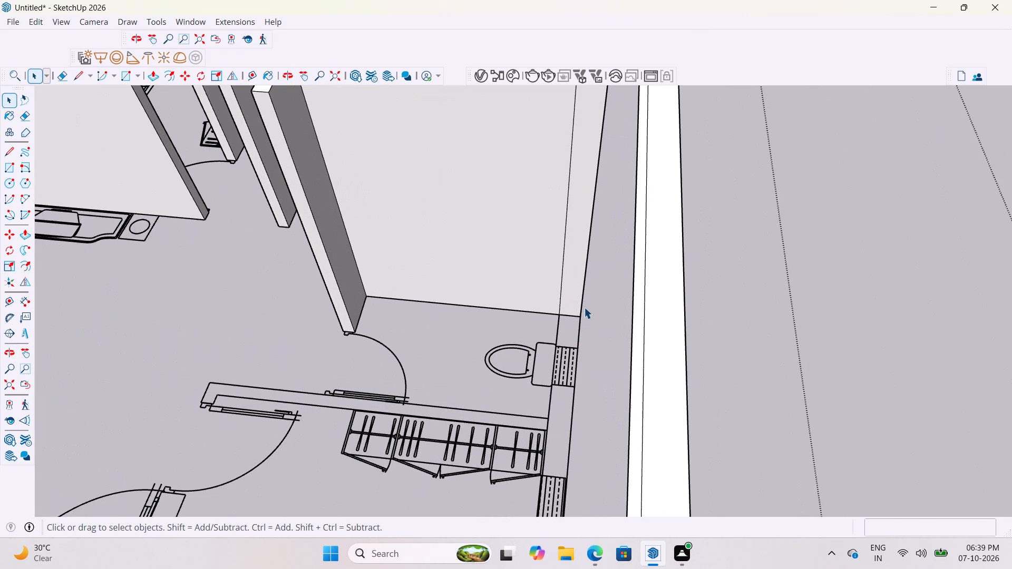
double_click(542, 240)
key("p")
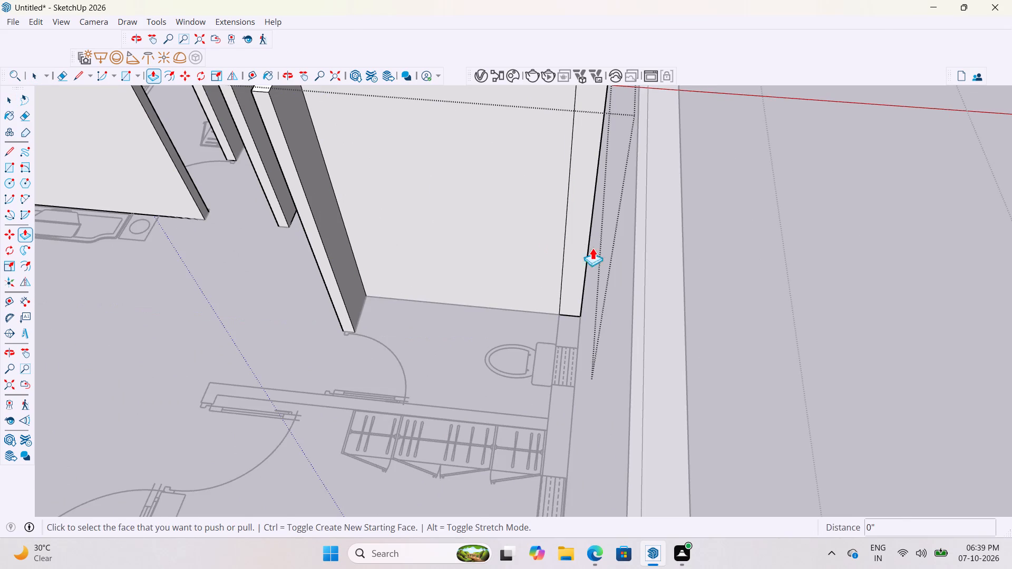
left_click(578, 241)
scroll(551, 374, "down", 3)
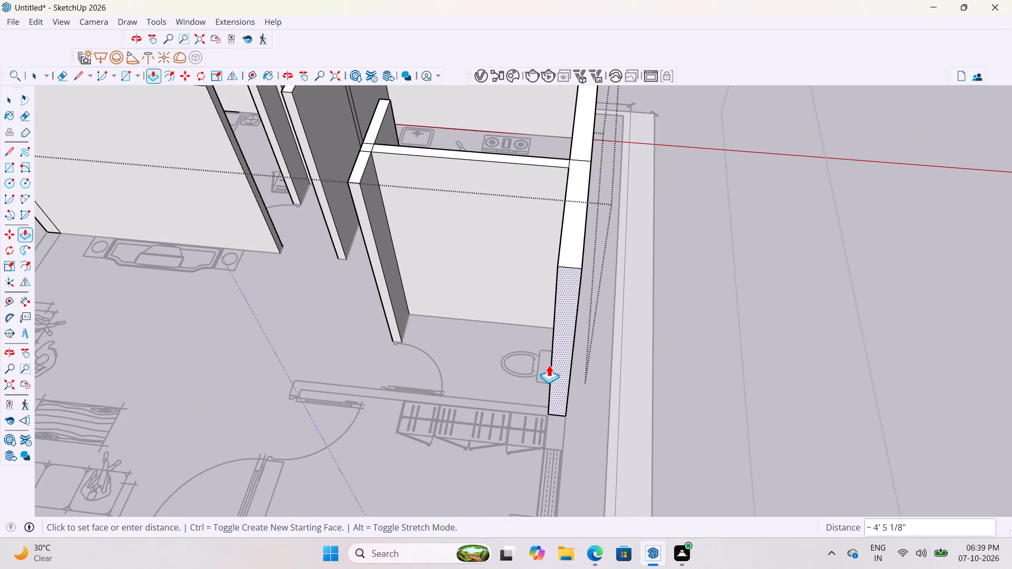
left_click(507, 405)
Push/Pull the toilet outer wall's end face about 5" as a new section matching the wardrobe-side partition's thickness.
scroll(539, 394, "up", 7)
middle_click_drag(572, 384, 598, 378)
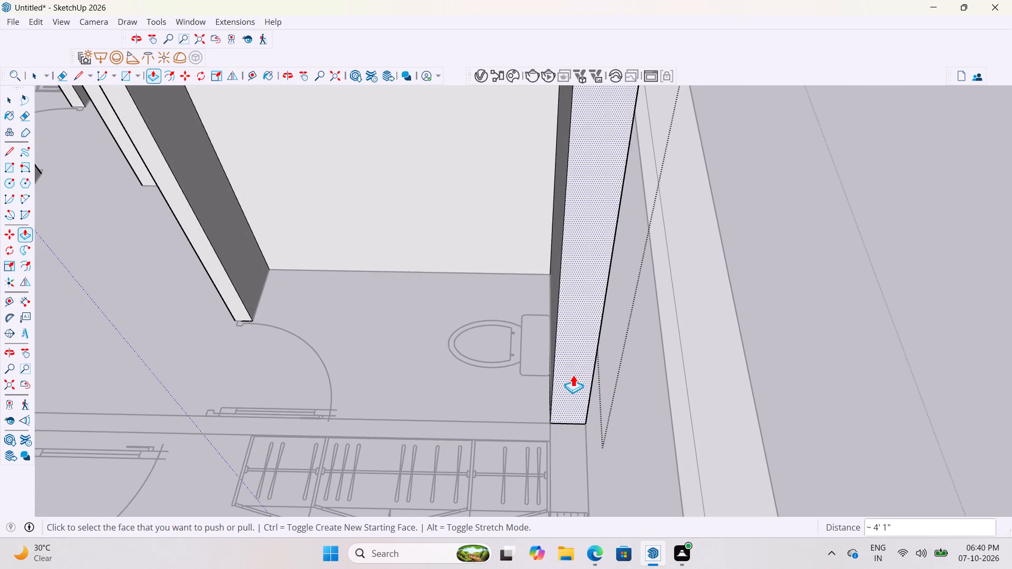
left_click(572, 364)
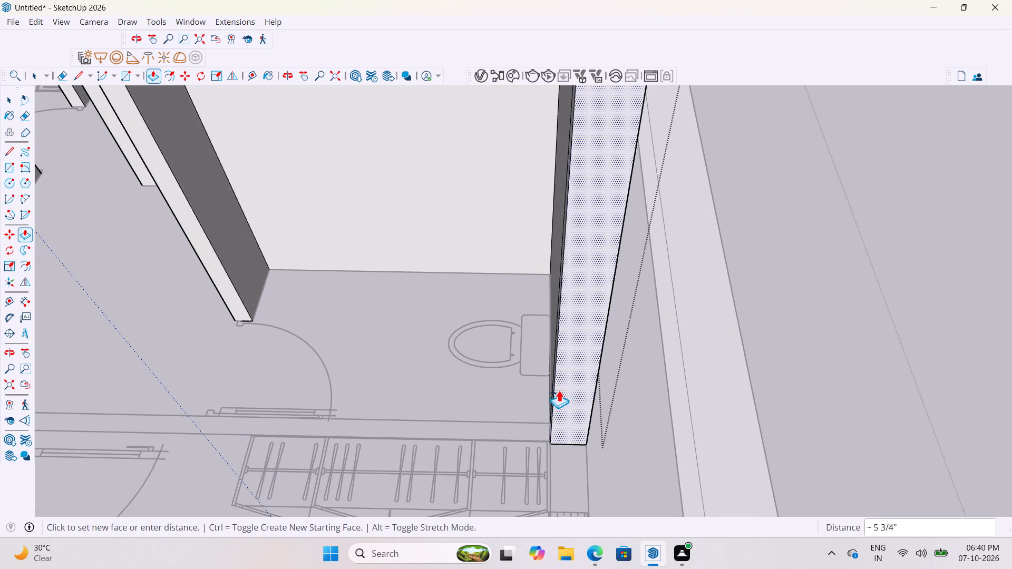
scroll(523, 409, "down", 3)
middle_click_drag(550, 410, 702, 393)
left_click(510, 452)
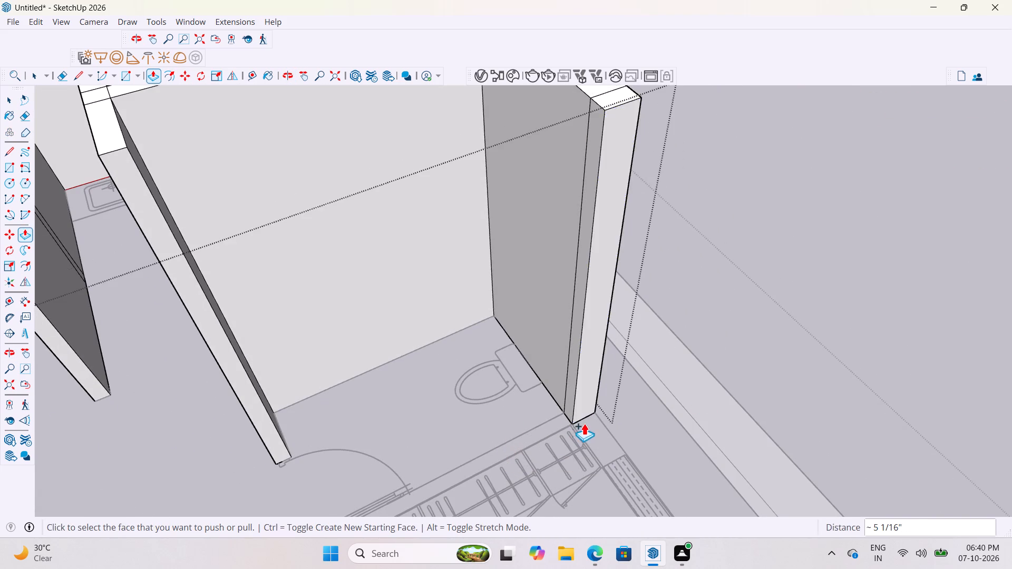
Push/Pull the new section's inner side face about 10' 10" along the partition between the toilet and the wardrobe bedroom.
scroll(584, 423, "up", 4)
scroll(626, 357, "down", 9)
scroll(605, 347, "up", 6)
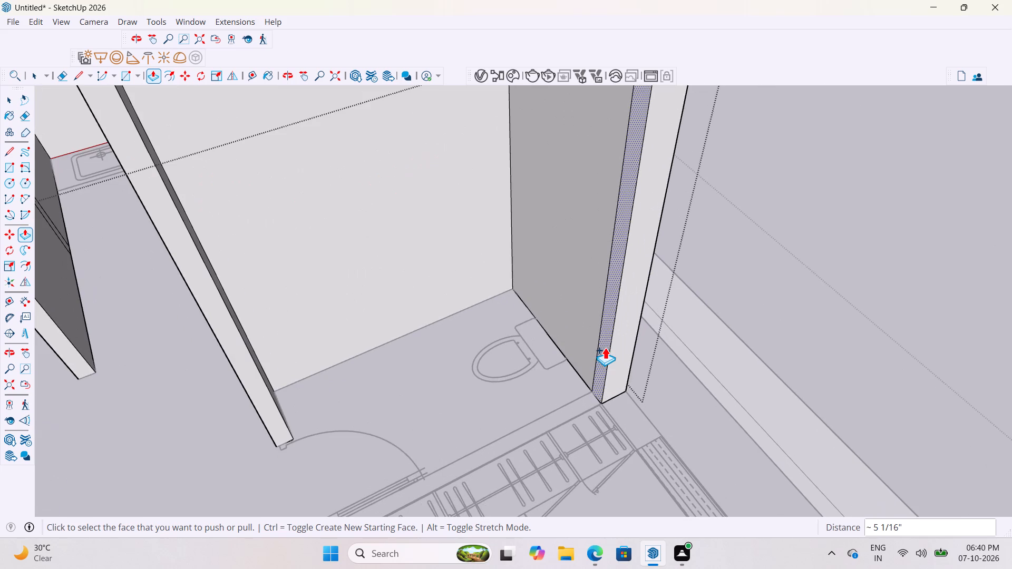
left_click(605, 347)
scroll(555, 369, "down", 9)
scroll(517, 390, "down", 5)
scroll(433, 455, "up", 5)
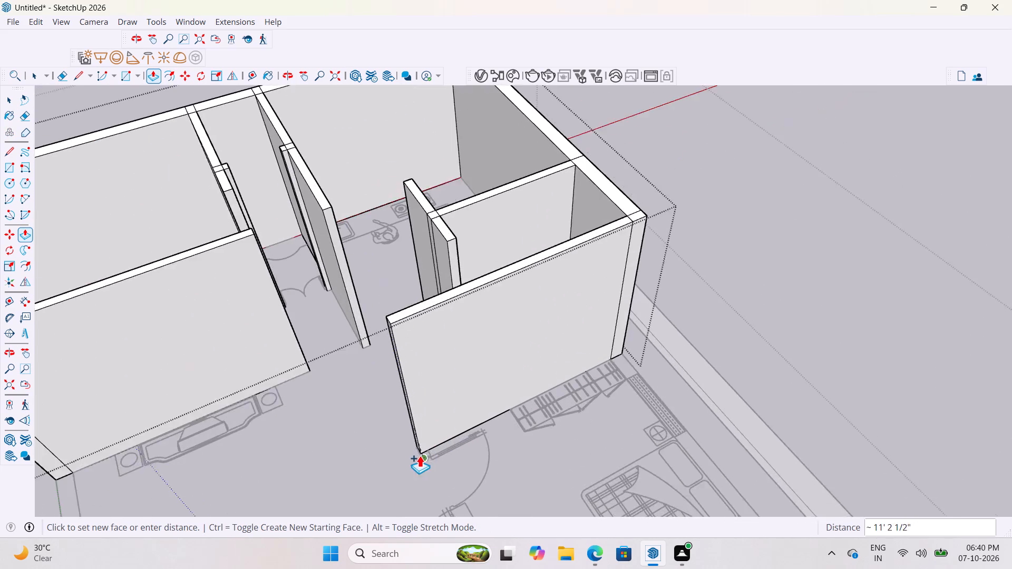
scroll(420, 455, "up", 19)
scroll(443, 447, "down", 4)
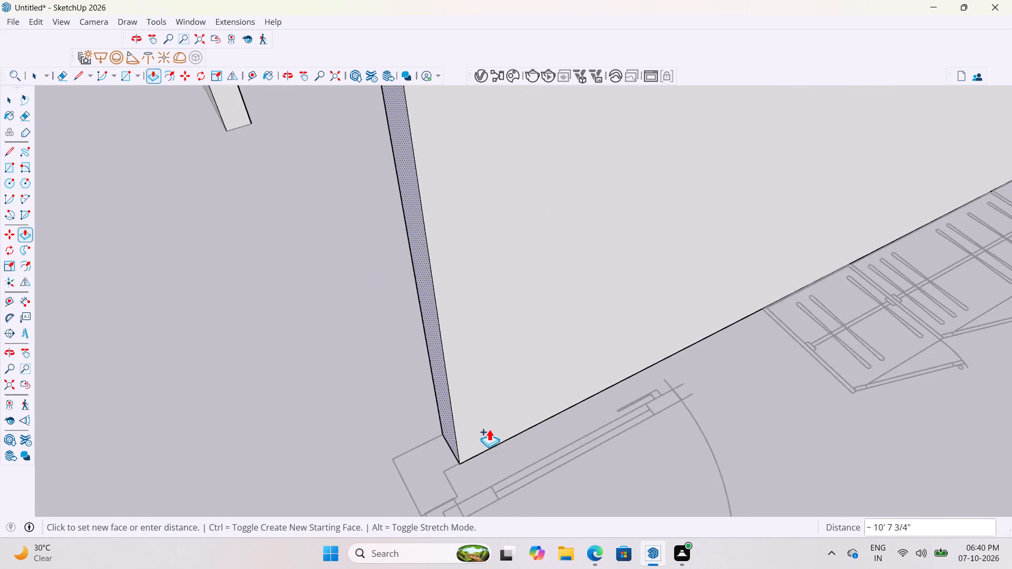
scroll(489, 429, "down", 6)
left_click(473, 468)
Push/Pull the wardrobe-side partition's end face as a short new section reaching the end of the plan's wall line.
scroll(453, 456, "up", 7)
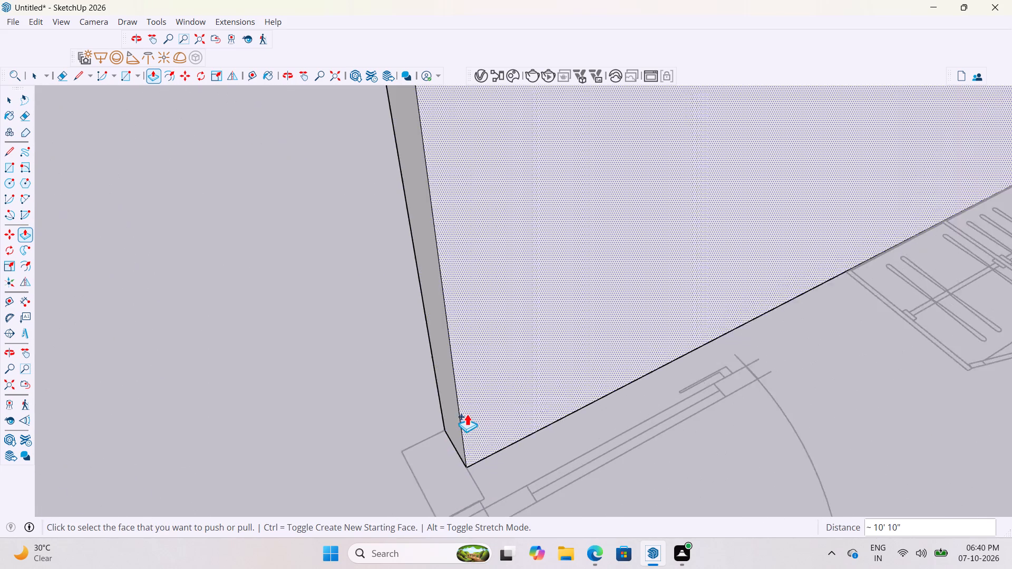
scroll(467, 414, "up", 1)
scroll(507, 367, "down", 10)
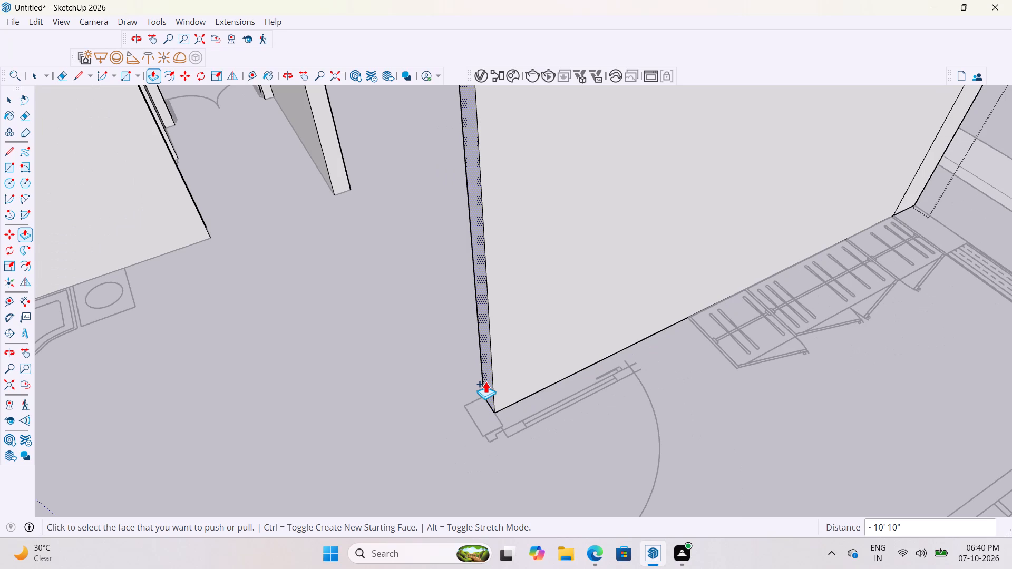
left_click(489, 385)
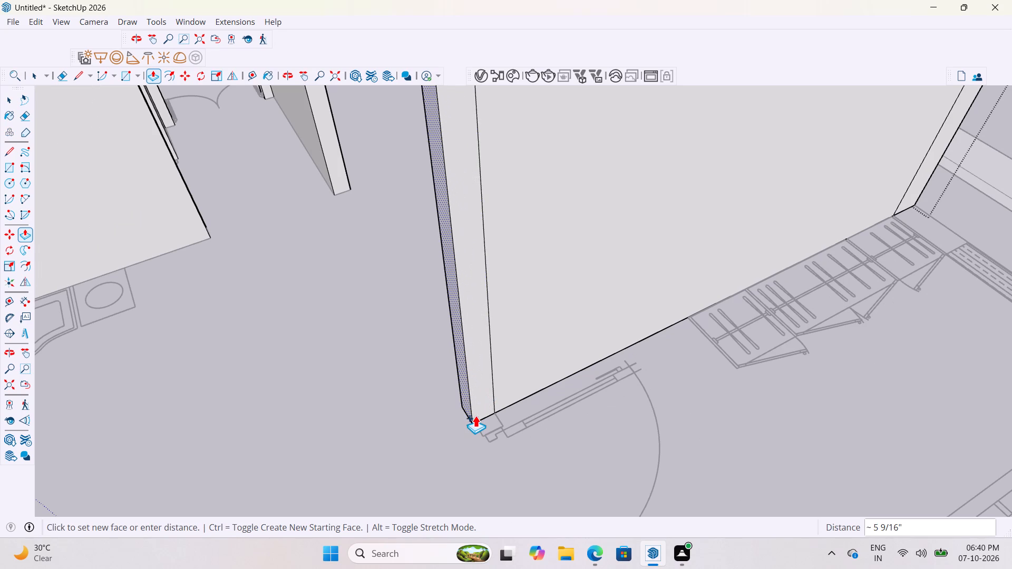
left_click(474, 431)
Push/Pull the short end section's bedroom-side face about 4" toward the bedroom door frame.
left_click(483, 389)
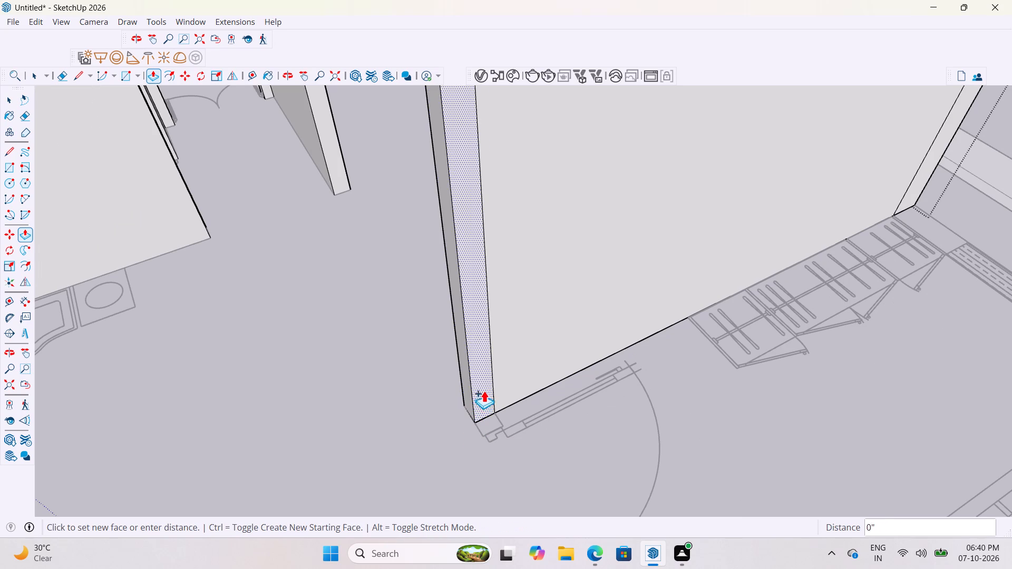
left_click(483, 436)
Push/Pull the first bedroom's outer corner end face about 14' 1" along the living room's outer side to the front wall line.
scroll(535, 433, "down", 3)
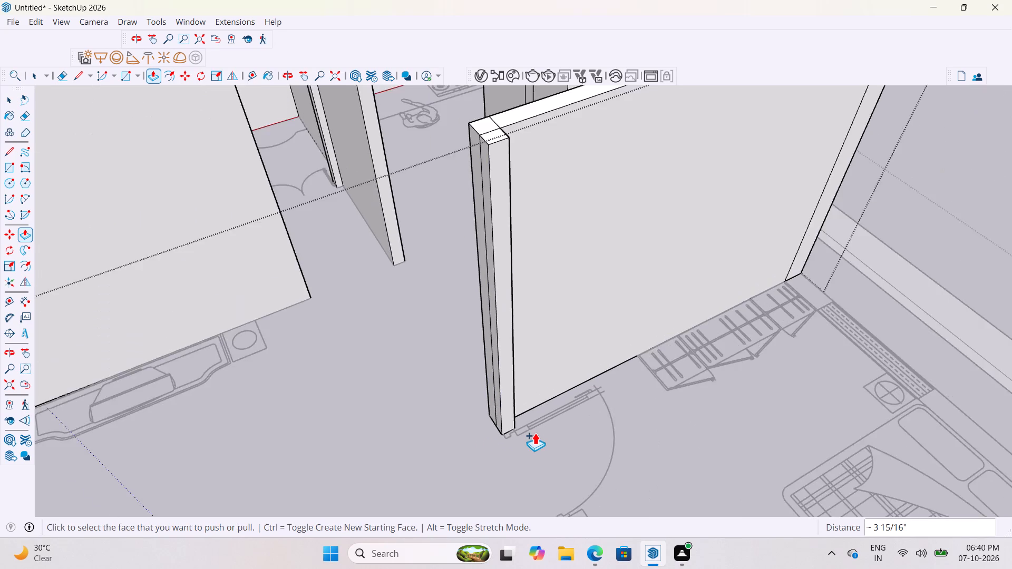
scroll(535, 433, "down", 13)
middle_click_drag(685, 385, 554, 383)
scroll(728, 381, "down", 5)
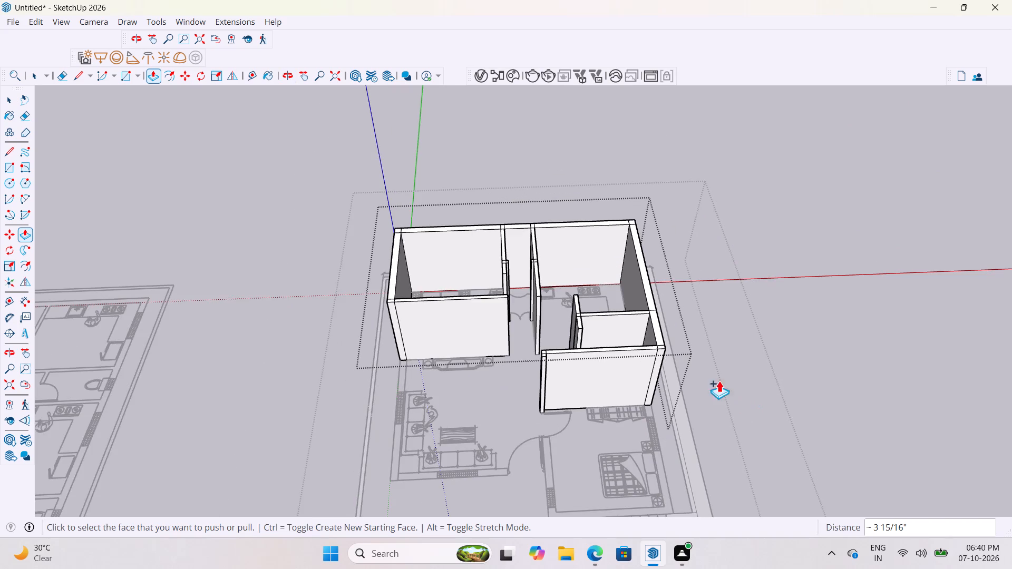
scroll(626, 336, "down", 8)
scroll(600, 374, "up", 12)
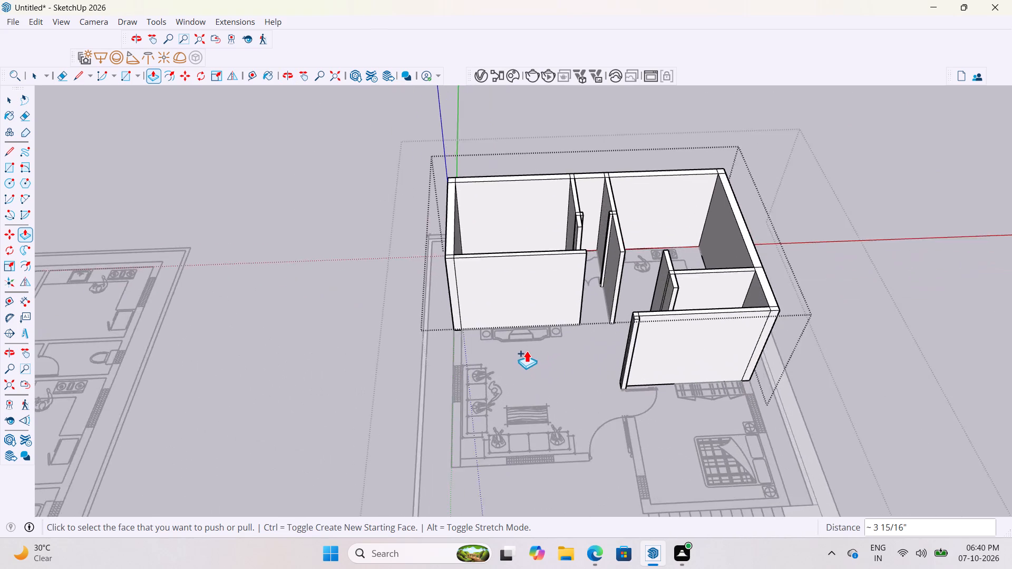
scroll(527, 350, "up", 2)
scroll(515, 314, "down", 5)
scroll(465, 314, "up", 8)
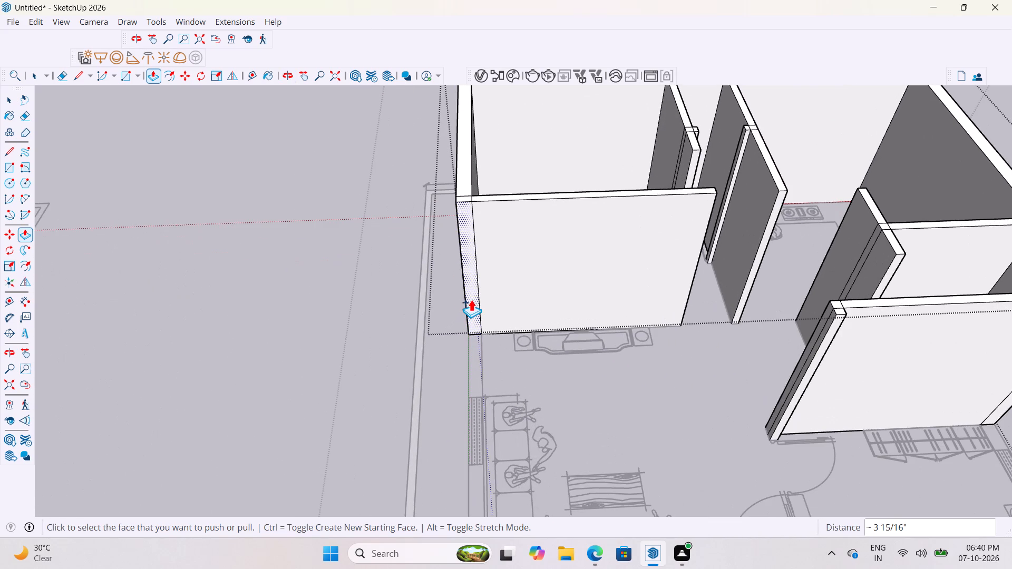
left_click(471, 299)
scroll(477, 319, "down", 9)
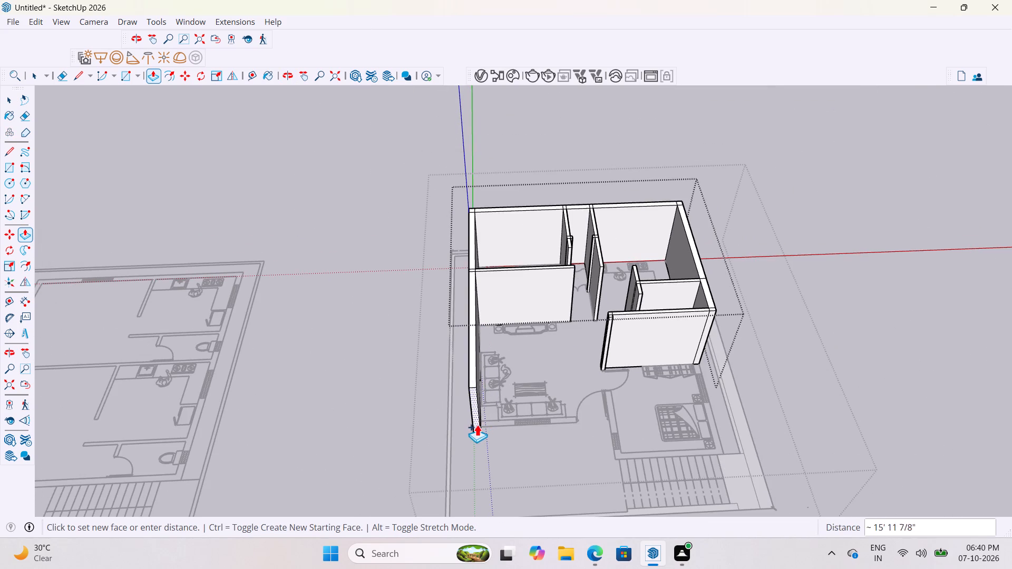
scroll(477, 425, "up", 13)
left_click(537, 405)
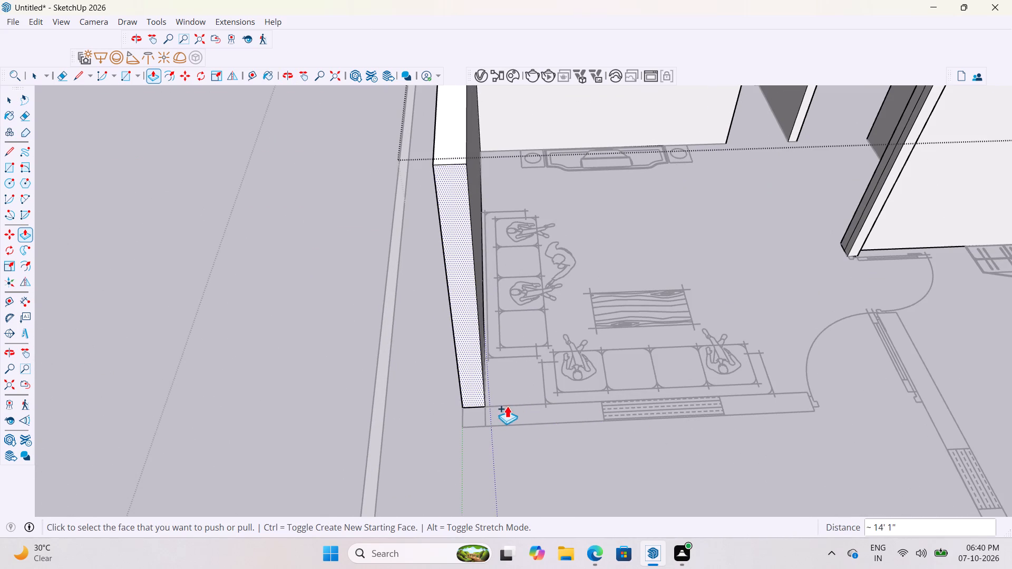
Push/Pull the living room outer wall's end face about 9" as a new corner section matching the front wall's thickness.
left_click(480, 400)
left_click(477, 395)
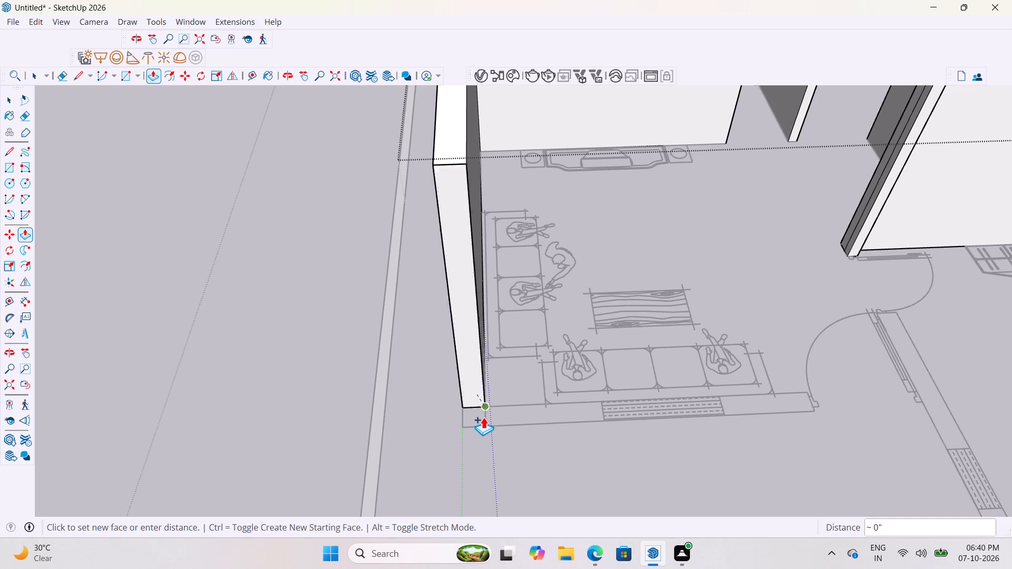
scroll(481, 417, "down", 4)
scroll(485, 423, "up", 7)
middle_click_drag(503, 409, 466, 399)
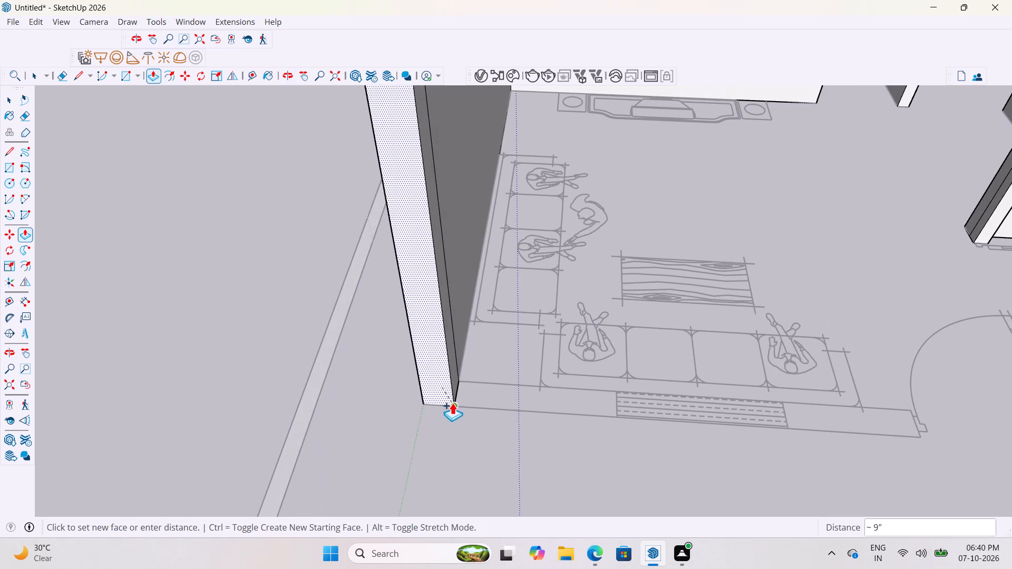
left_click(453, 406)
Push/Pull the corner section's inner side face about 10' 11" along the living room's front wall to the entrance door frame.
scroll(475, 385, "up", 4)
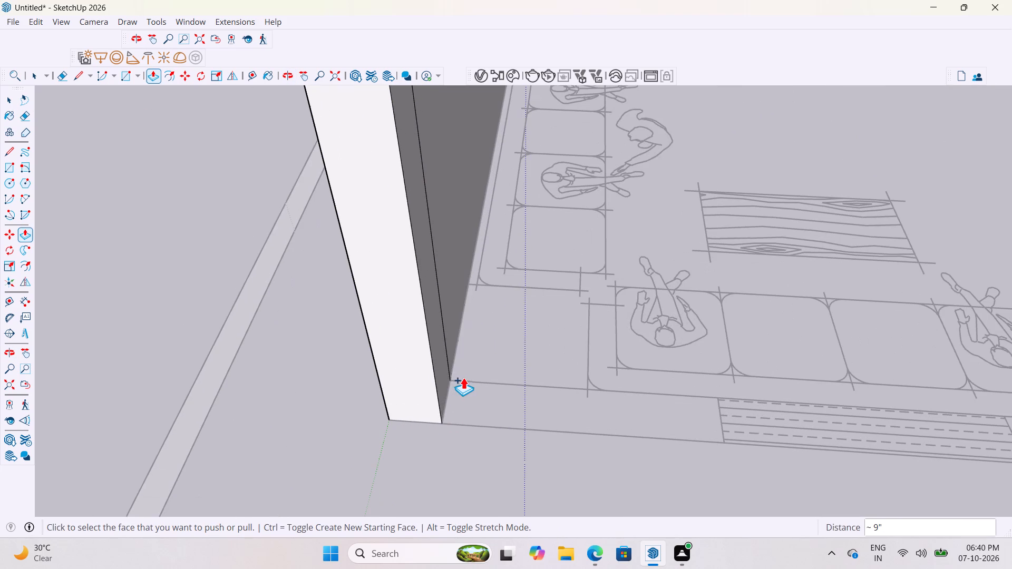
scroll(463, 377, "up", 1)
left_click(449, 371)
scroll(519, 368, "down", 15)
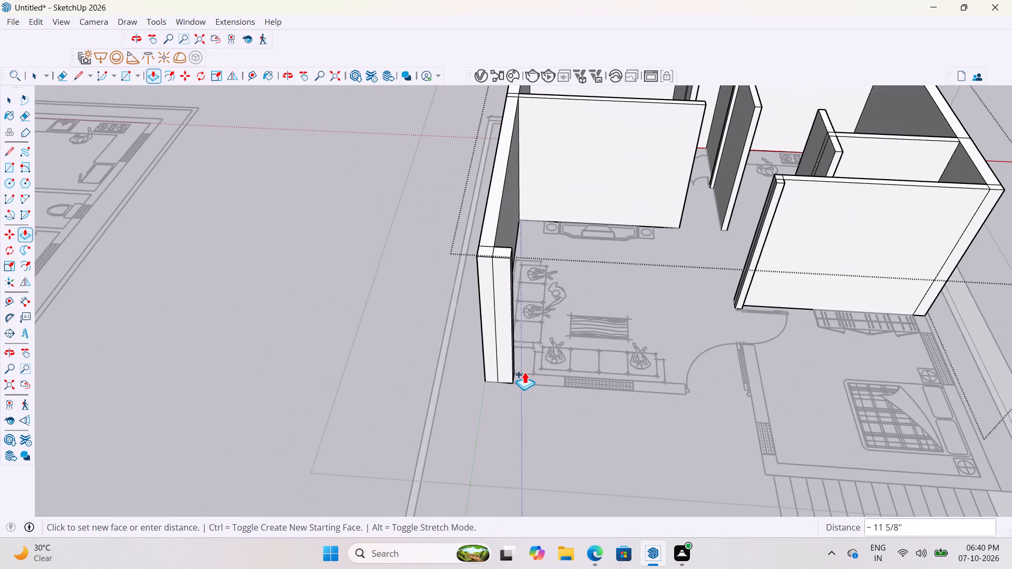
scroll(554, 383, "up", 7)
scroll(541, 373, "down", 5)
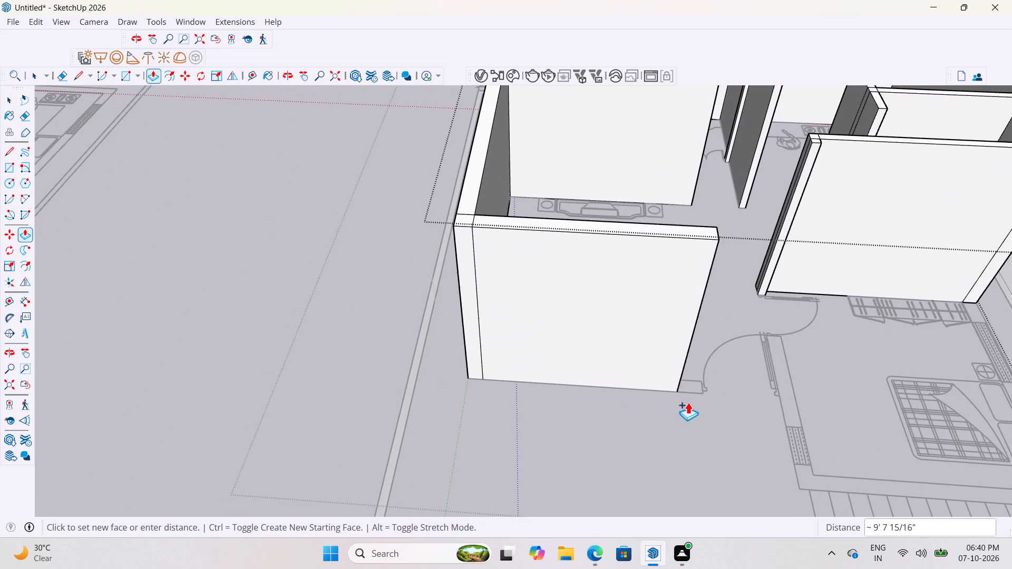
scroll(702, 392, "up", 12)
middle_click_drag(697, 384, 609, 341)
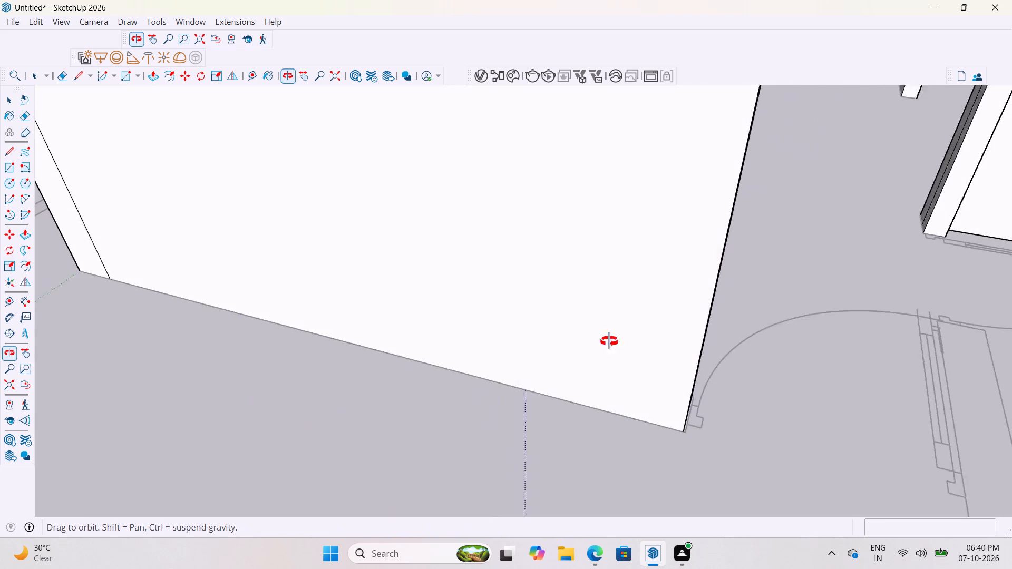
middle_click_drag(609, 341, 582, 329)
scroll(594, 351, "down", 5)
left_click(644, 413)
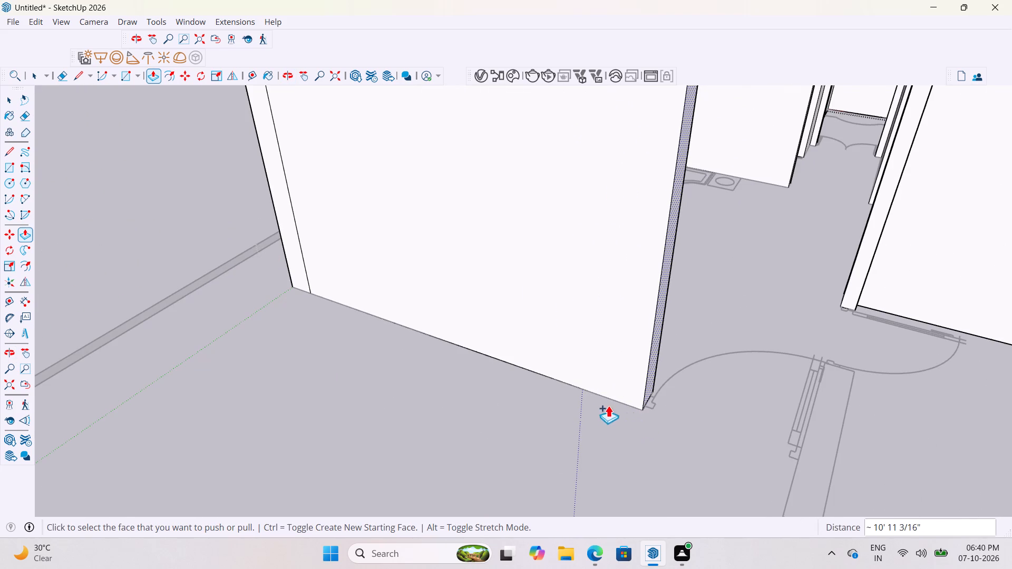
Push/Pull the second bedroom's outer side wall end face about 11' 6" to the inner line of the staircase-side wall.
scroll(596, 387, "down", 16)
middle_click_drag(679, 426, 727, 447)
scroll(806, 425, "up", 3)
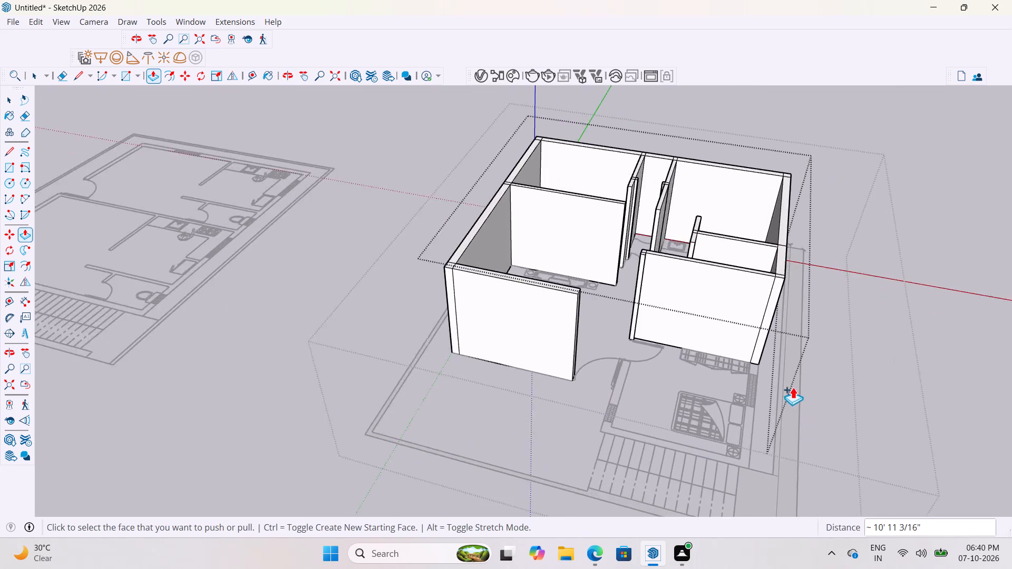
scroll(793, 387, "up", 8)
left_click(762, 322)
scroll(739, 338, "down", 10)
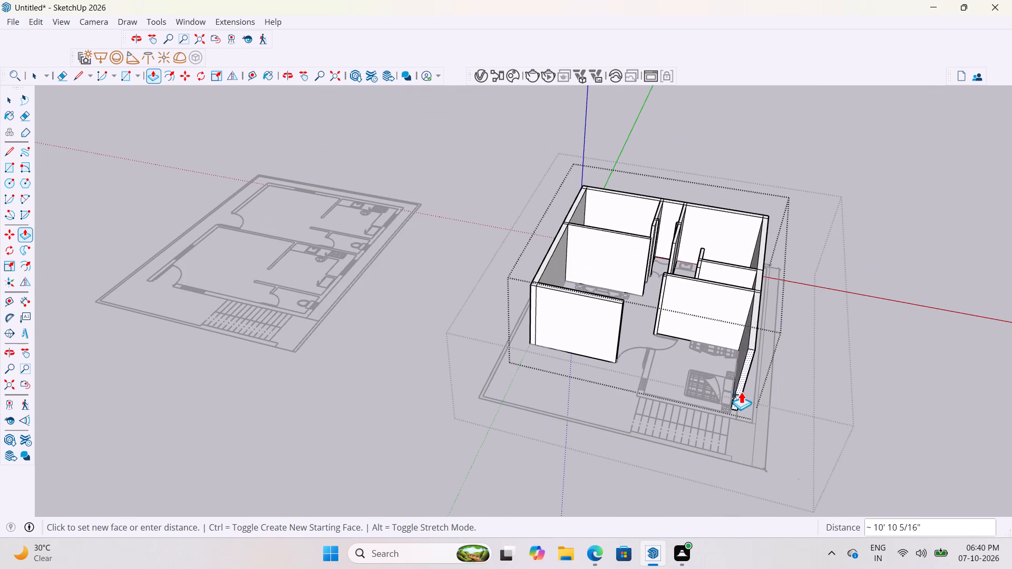
scroll(734, 420, "up", 8)
scroll(759, 382, "down", 3)
scroll(738, 409, "up", 5)
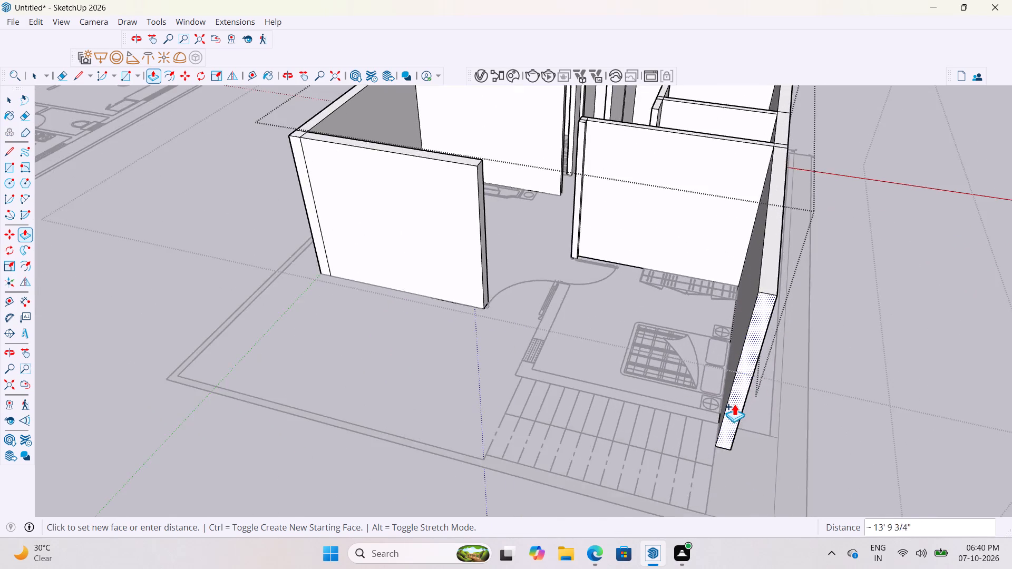
scroll(734, 404, "up", 10)
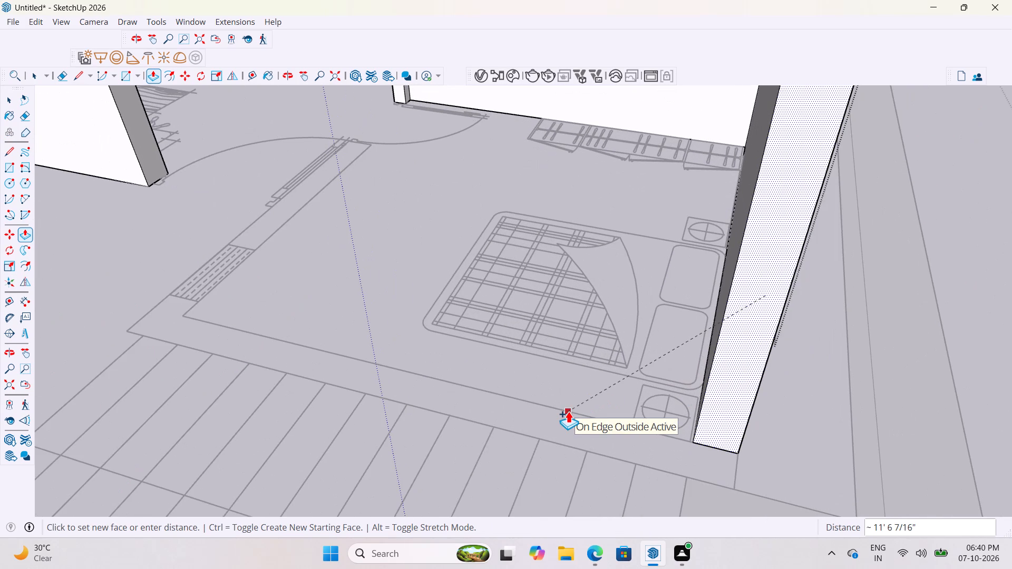
left_click(568, 411)
Push/Pull the second bedroom outer wall's end face about 9" as a new corner section beside the staircase.
scroll(689, 384, "down", 4)
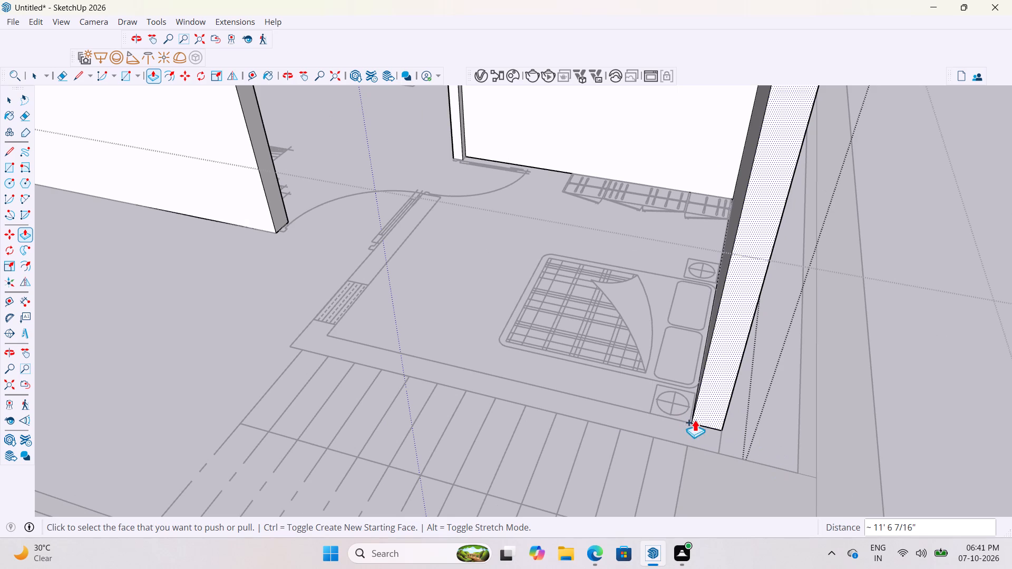
left_click(709, 406)
left_click(725, 393)
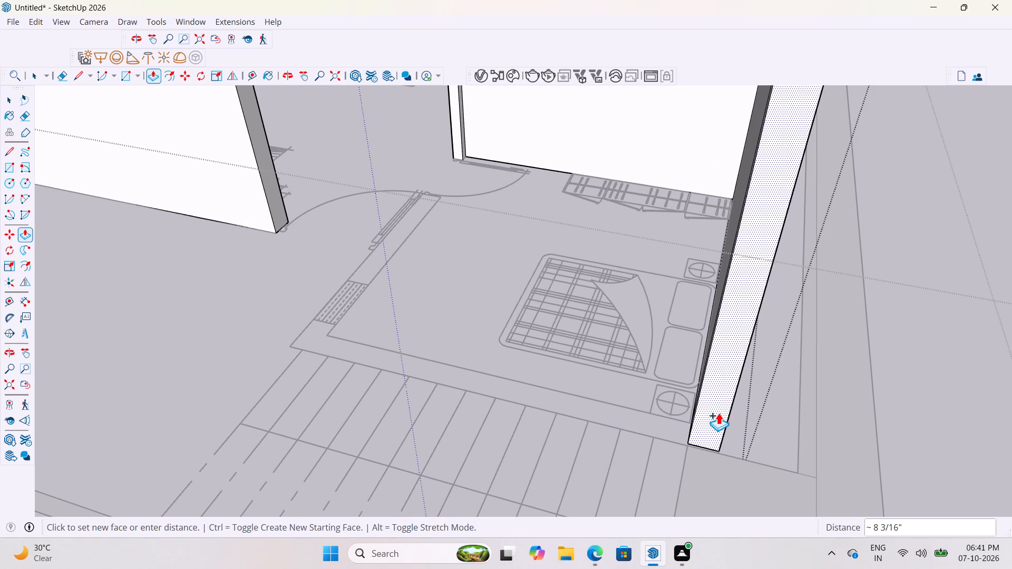
left_click(641, 431)
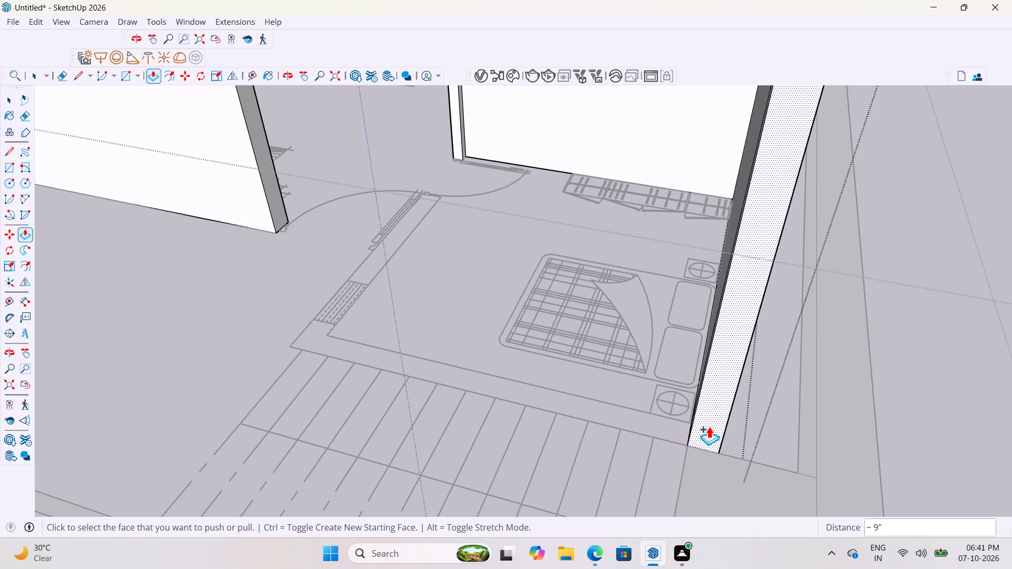
Push/Pull the corner section's bedroom-side face about 10' 6" along the staircase side of the second bedroom.
middle_click_drag(710, 426, 792, 427)
left_click(711, 374)
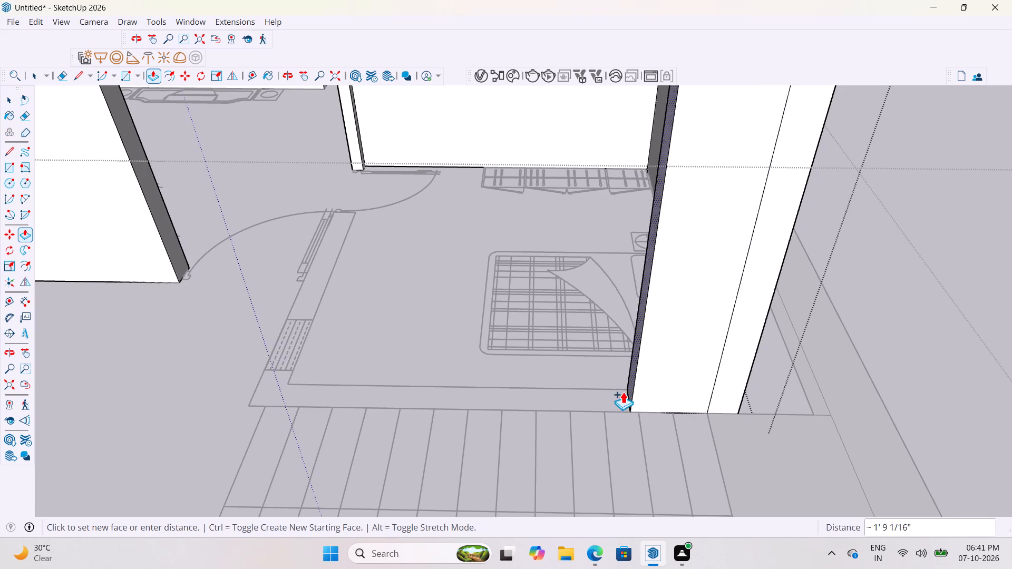
scroll(618, 391, "down", 8)
scroll(424, 385, "up", 3)
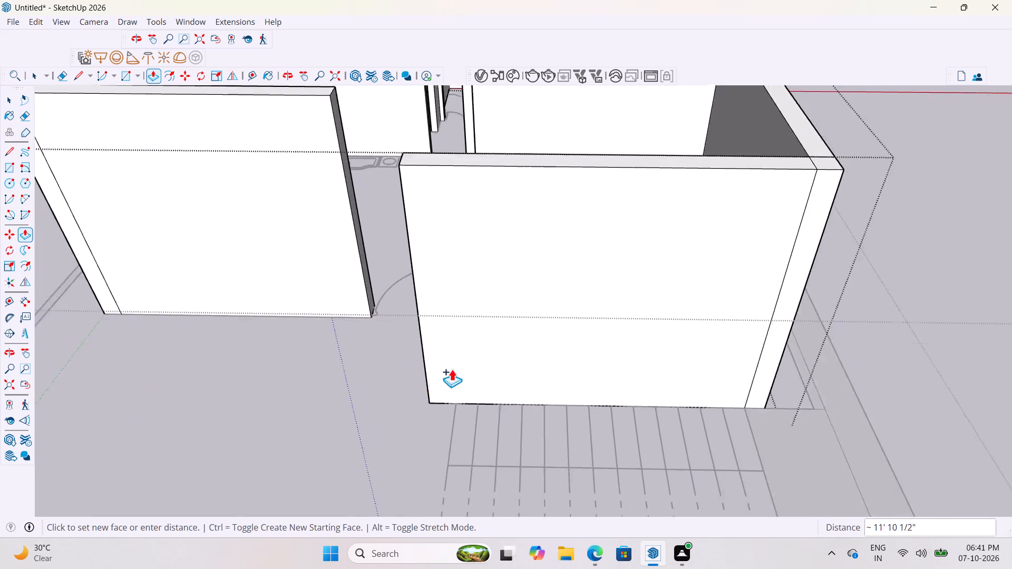
scroll(452, 369, "up", 5)
middle_click_drag(473, 358, 597, 338)
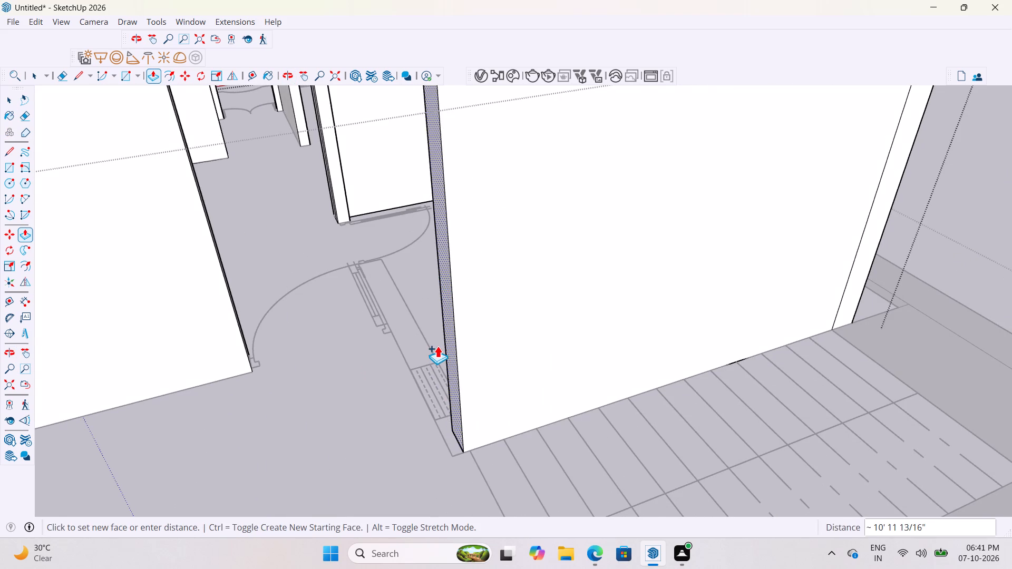
left_click(432, 346)
Push/Pull the staircase-side wall's end face about 9" to the outer corner of the second bedroom.
scroll(484, 362, "down", 4)
middle_click_drag(475, 371, 534, 382)
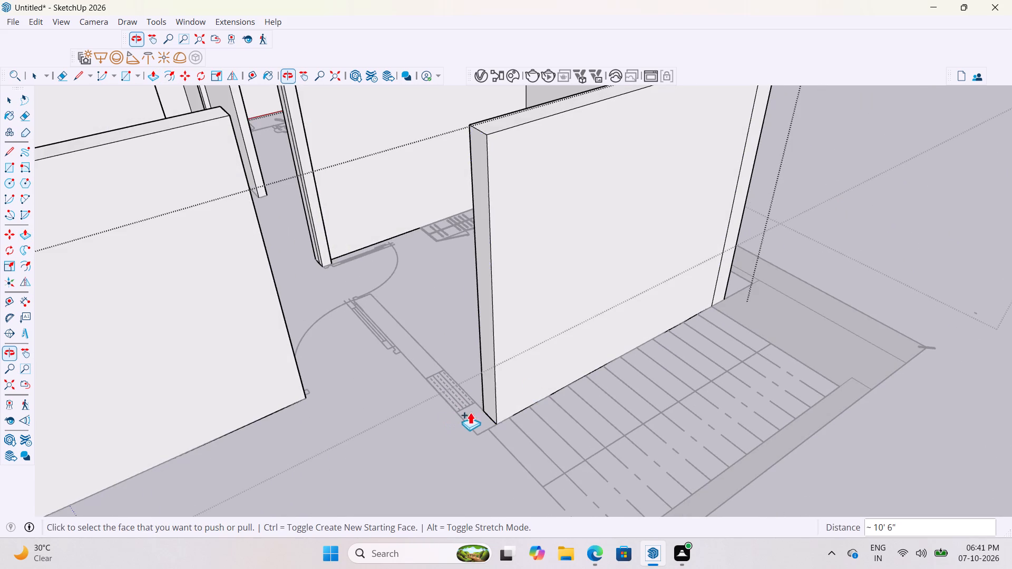
left_click(489, 401)
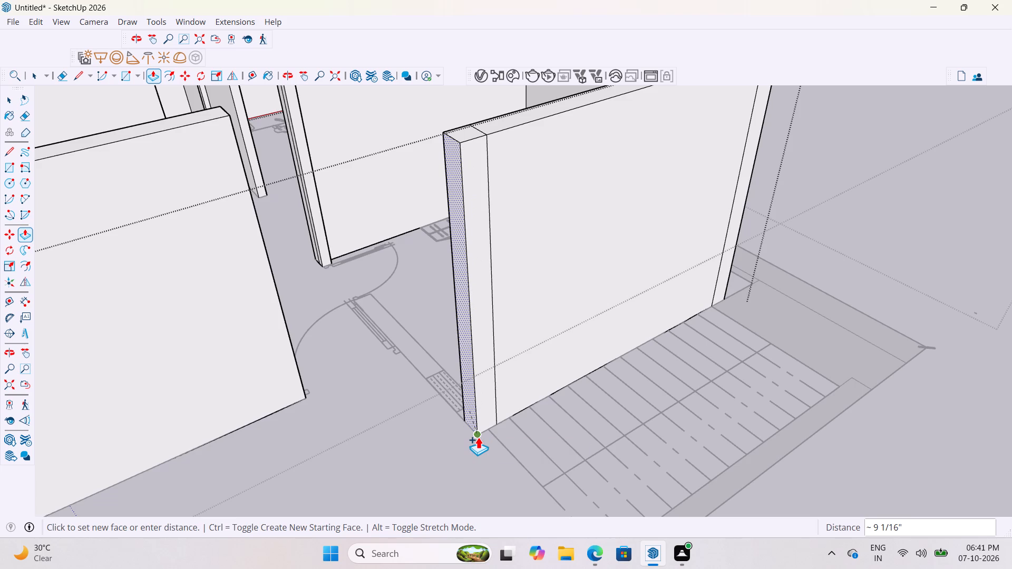
left_click(478, 437)
Push/Pull the new corner section's inner face about 8' 3" along the second bedroom's entrance side to the door frame.
scroll(499, 418, "down", 3)
middle_click_drag(490, 421, 911, 442)
scroll(639, 341, "up", 2)
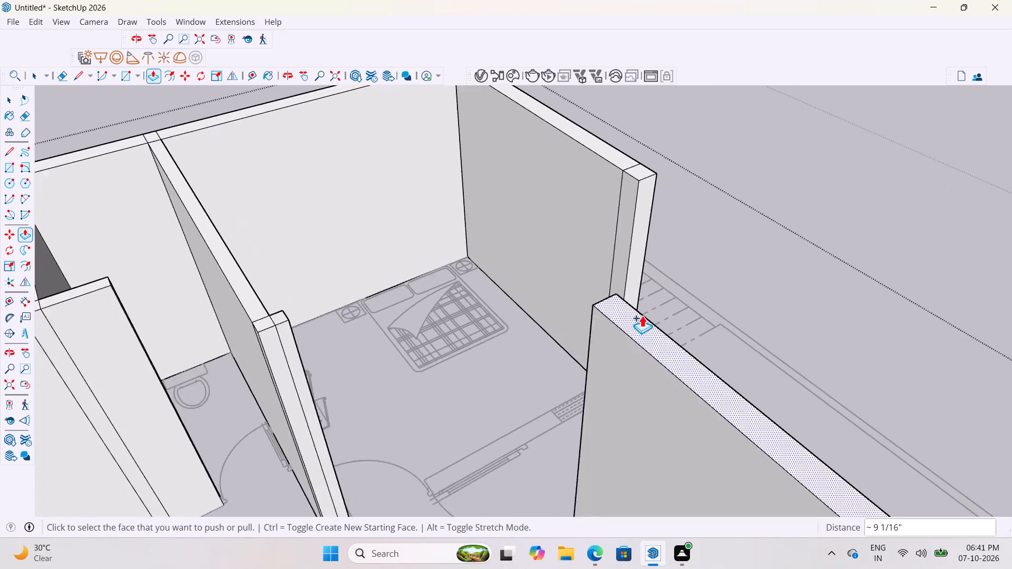
scroll(648, 315, "down", 1)
middle_click_drag(656, 322, 629, 397)
scroll(600, 271, "up", 7)
left_click(648, 264)
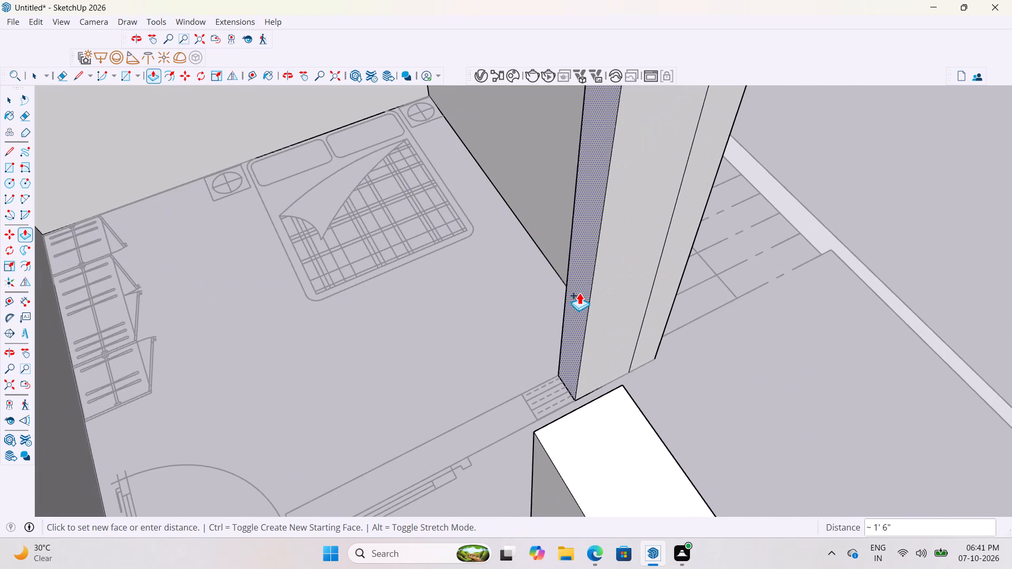
scroll(579, 292, "down", 9)
scroll(434, 416, "up", 11)
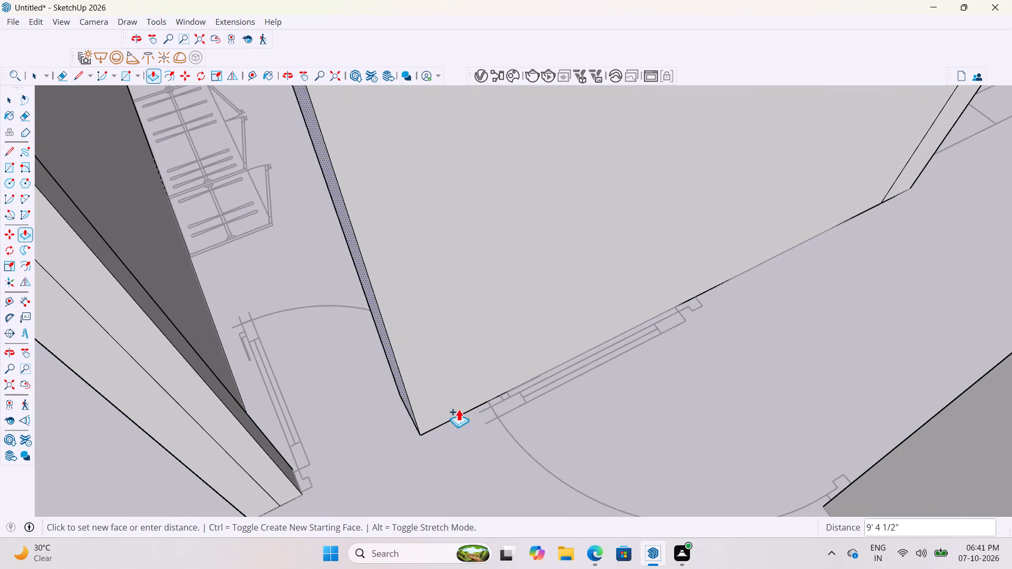
scroll(507, 393, "up", 10)
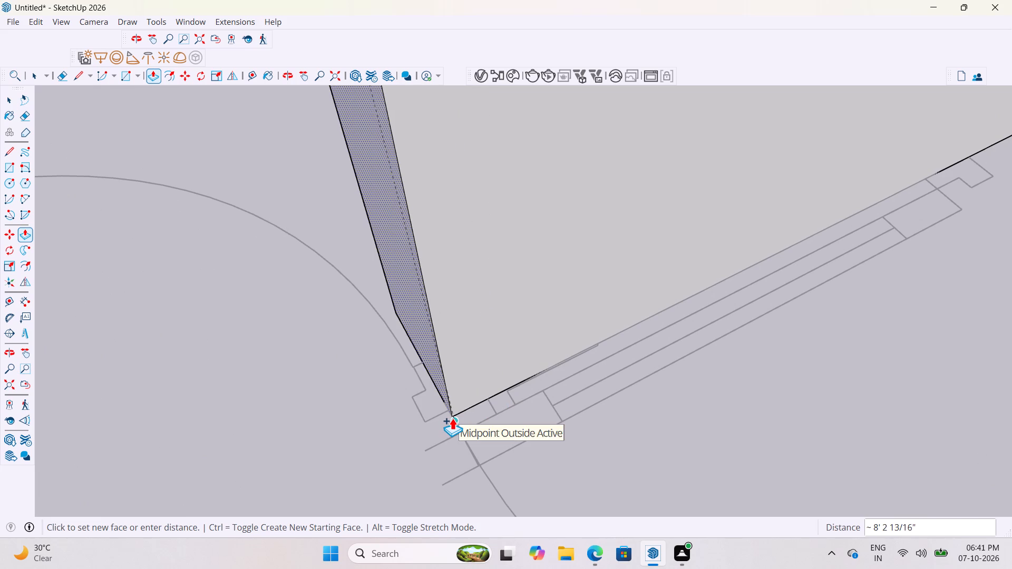
left_click(452, 418)
Examine the raised walls around the living room, bedrooms, kitchen and toilet from several sides.
scroll(499, 409, "down", 20)
scroll(499, 409, "down", 8)
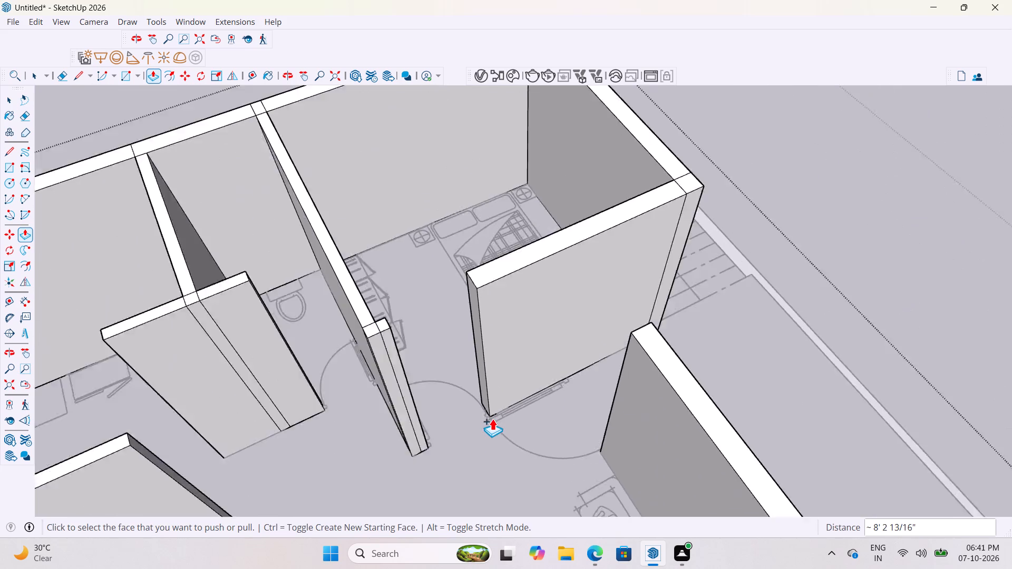
scroll(492, 418, "down", 7)
middle_click_drag(632, 411, 385, 394)
scroll(432, 368, "down", 4)
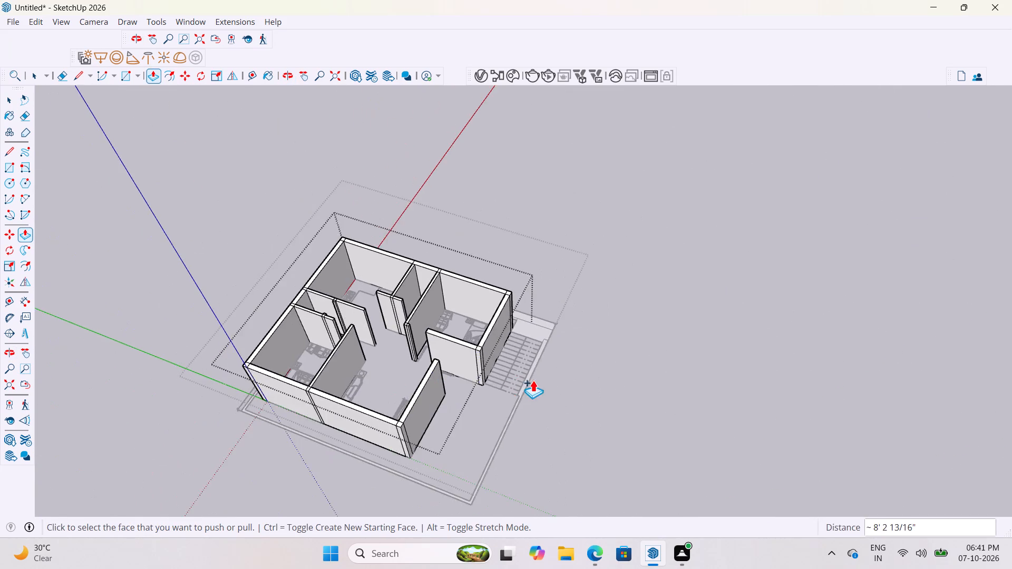
scroll(533, 380, "down", 1)
middle_click_drag(510, 382, 373, 365)
scroll(401, 324, "up", 18)
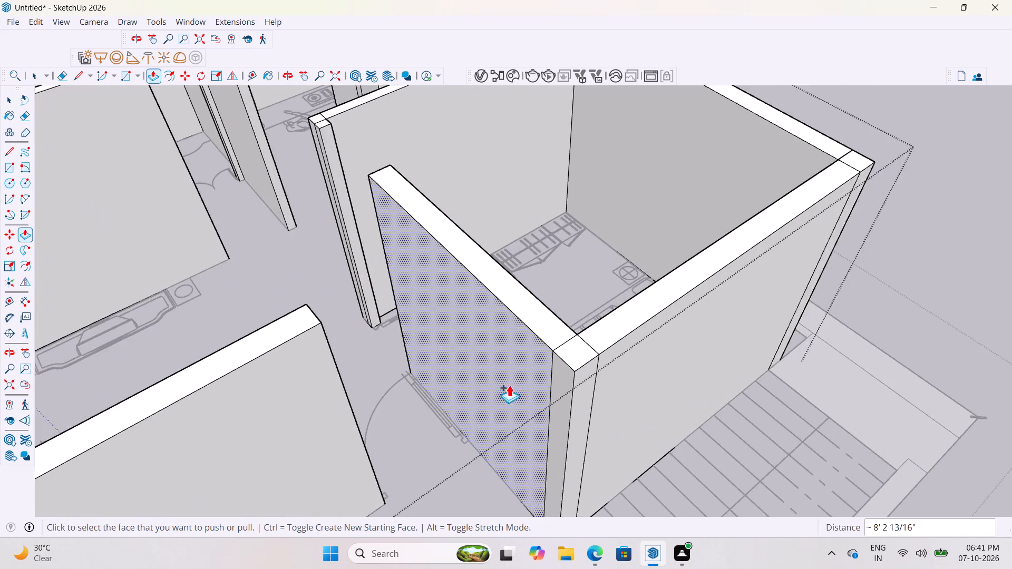
scroll(510, 413, "down", 10)
scroll(508, 391, "up", 3)
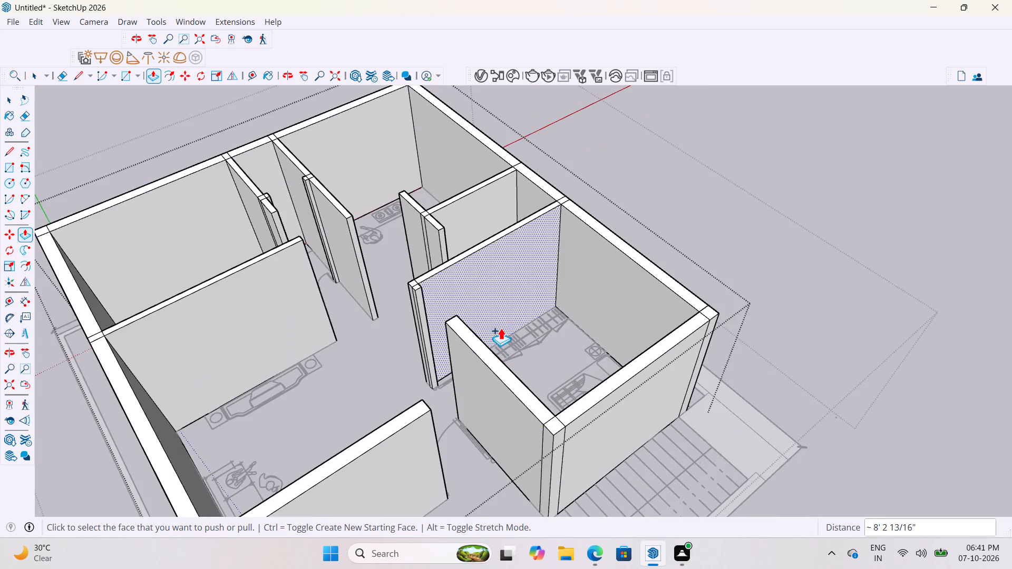
scroll(503, 305, "up", 4)
scroll(514, 303, "down", 9)
scroll(378, 249, "up", 3)
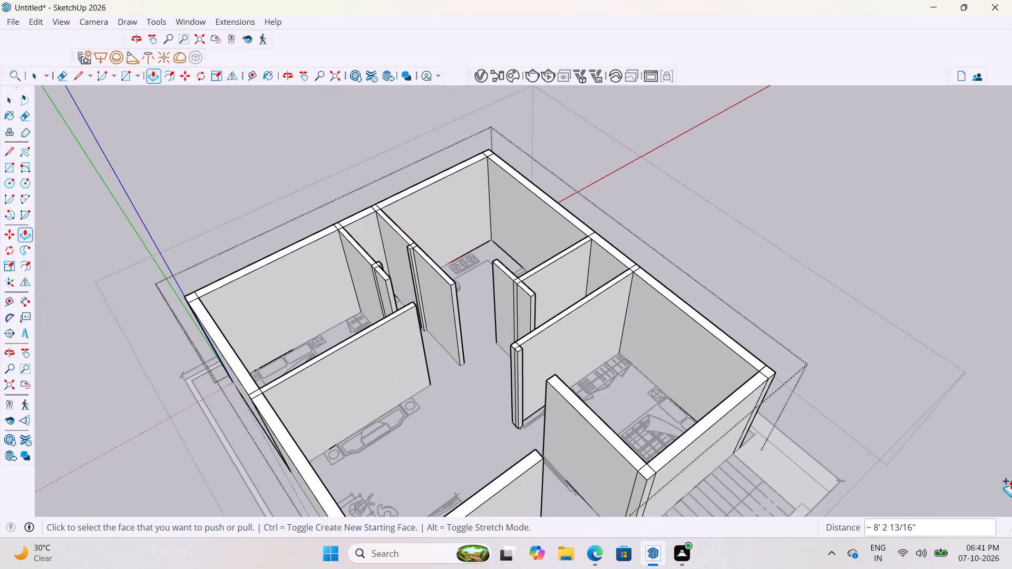
scroll(581, 449, "down", 9)
middle_click_drag(768, 443, 641, 465)
scroll(696, 489, "down", 4)
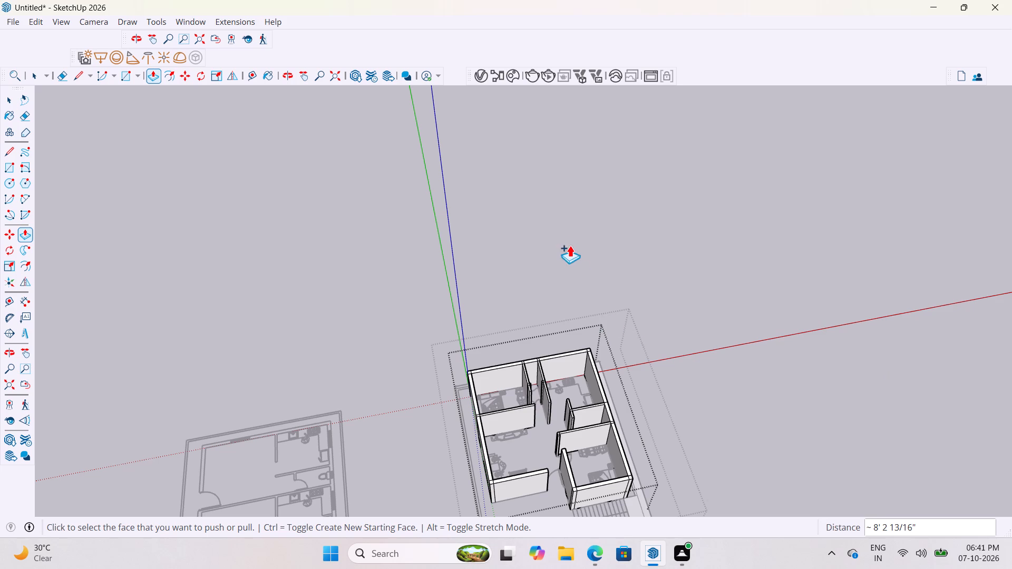
scroll(558, 231, "down", 5)
scroll(576, 398, "up", 20)
scroll(576, 398, "up", 3)
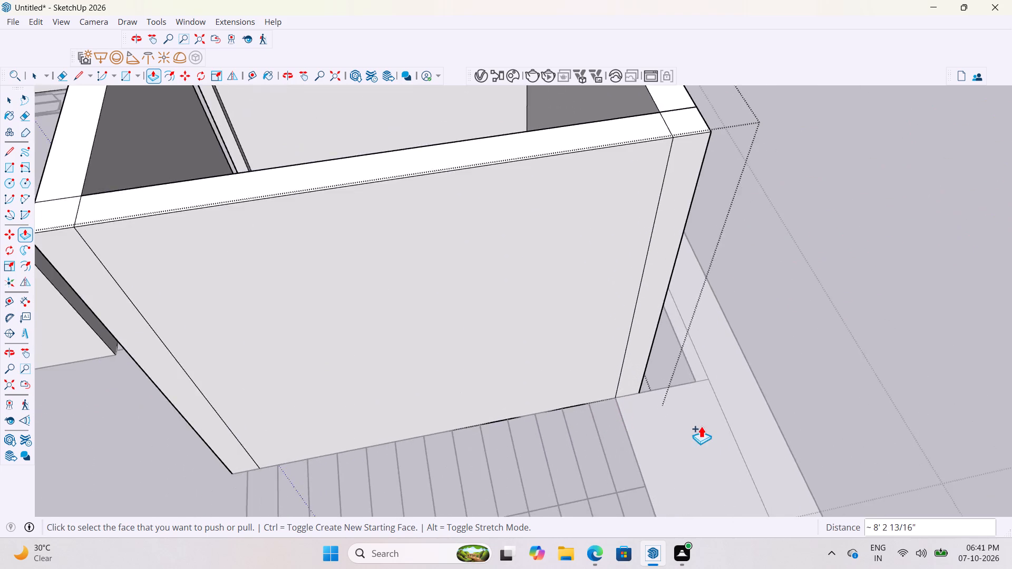
middle_click_drag(689, 418, 604, 356)
scroll(625, 387, "down", 16)
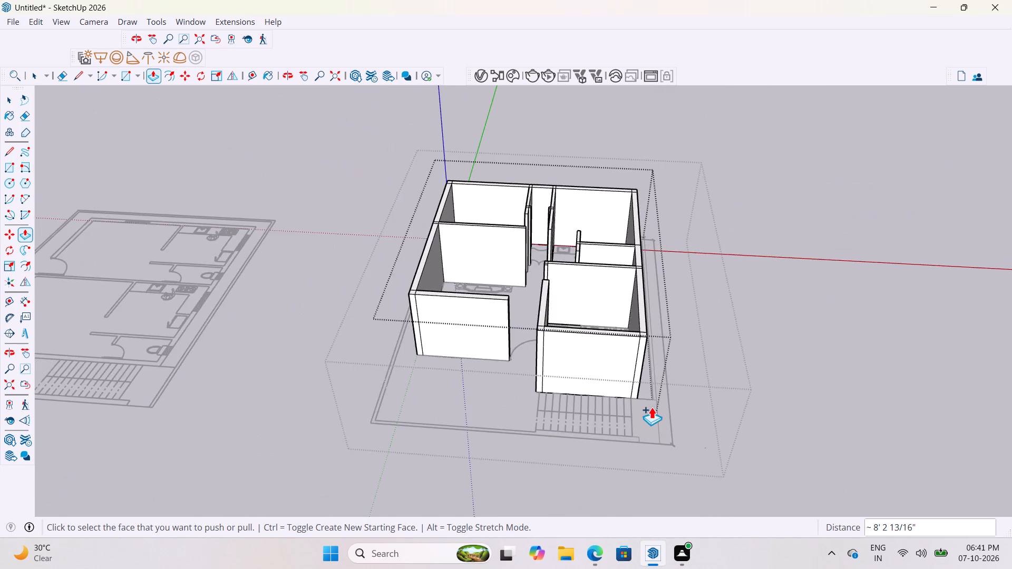
scroll(651, 407, "down", 5)
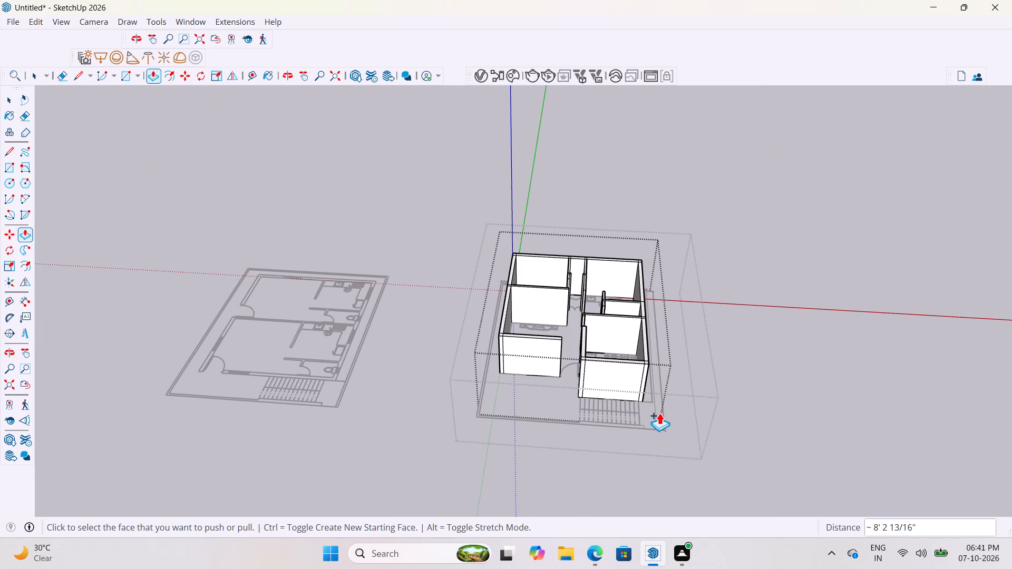
scroll(583, 348, "up", 7)
scroll(583, 349, "down", 5)
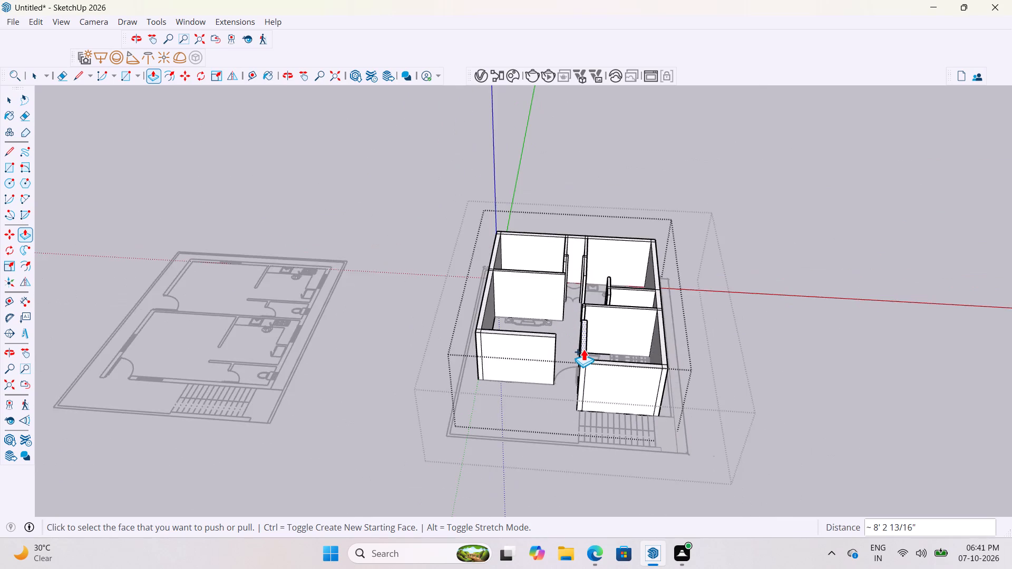
scroll(583, 349, "down", 4)
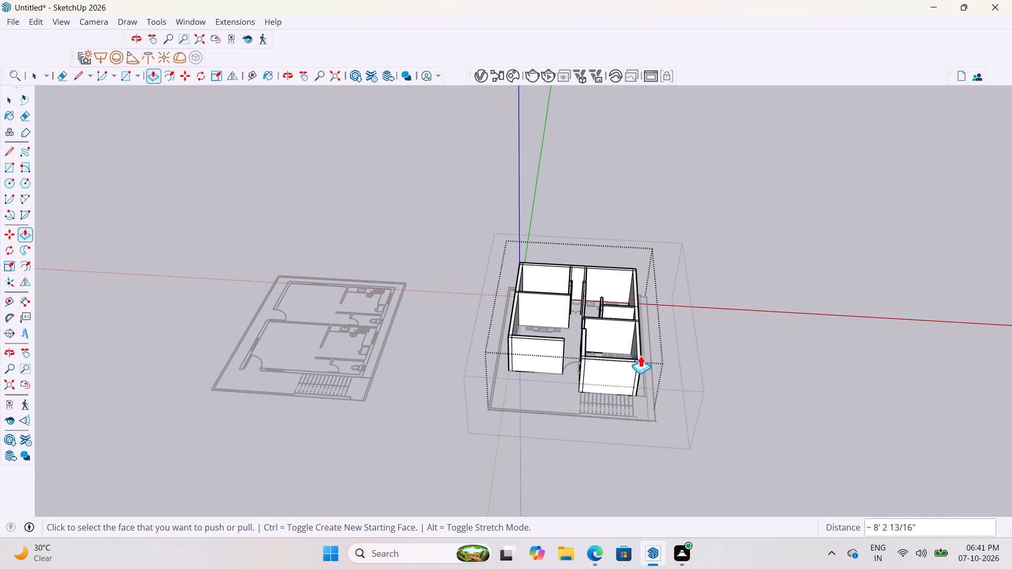
Examine the second bedroom's outer walls and the staircase and boundary outlines beside them.
scroll(654, 382, "up", 14)
middle_click_drag(616, 400, 620, 450)
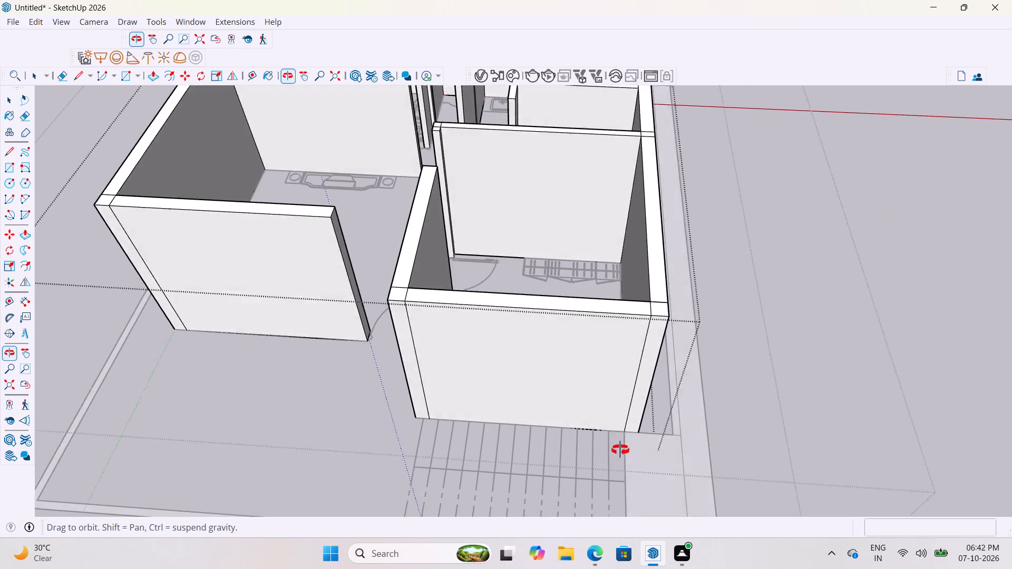
middle_click_drag(620, 450, 619, 454)
scroll(550, 411, "down", 5)
scroll(721, 360, "up", 4)
middle_click_drag(702, 355, 607, 359)
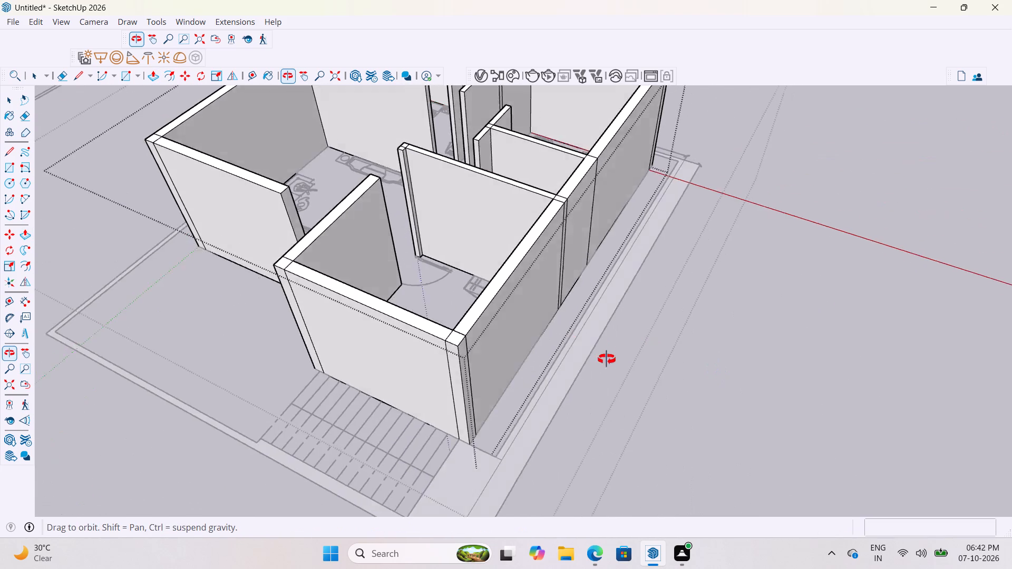
middle_click_drag(607, 359, 632, 375)
scroll(853, 215, "down", 4)
scroll(797, 256, "down", 4)
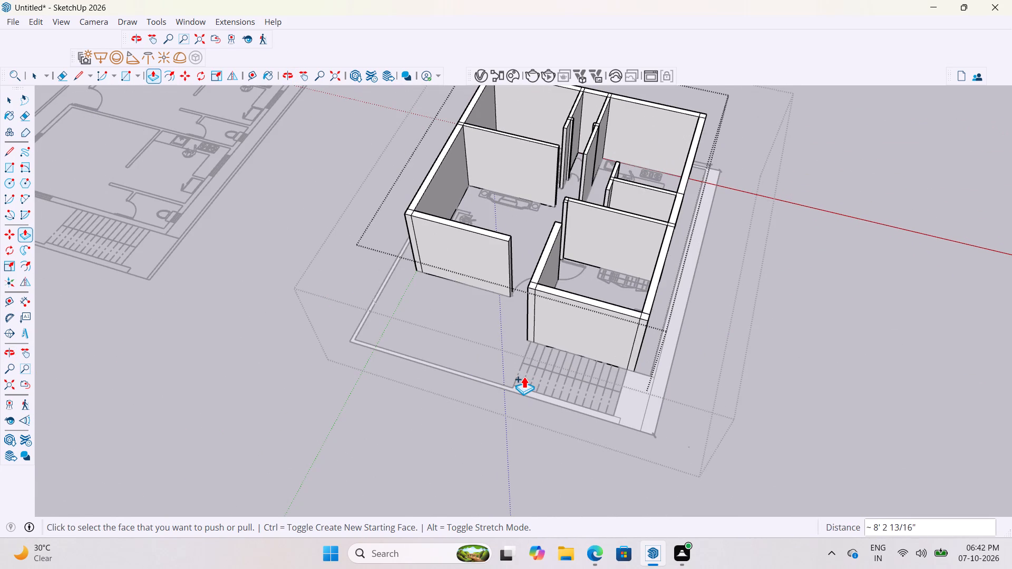
scroll(524, 376, "up", 3)
scroll(520, 361, "down", 4)
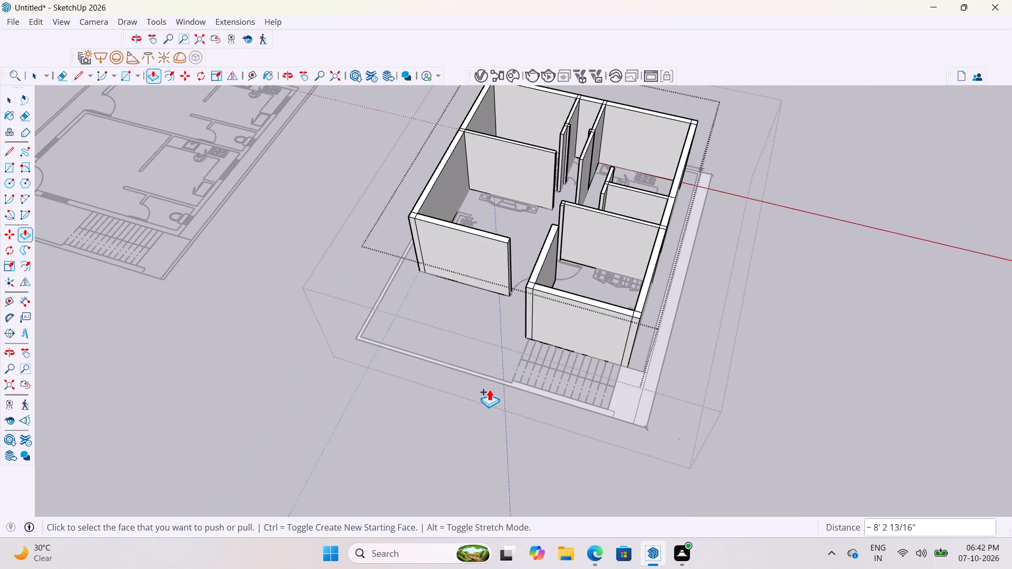
scroll(593, 369, "up", 5)
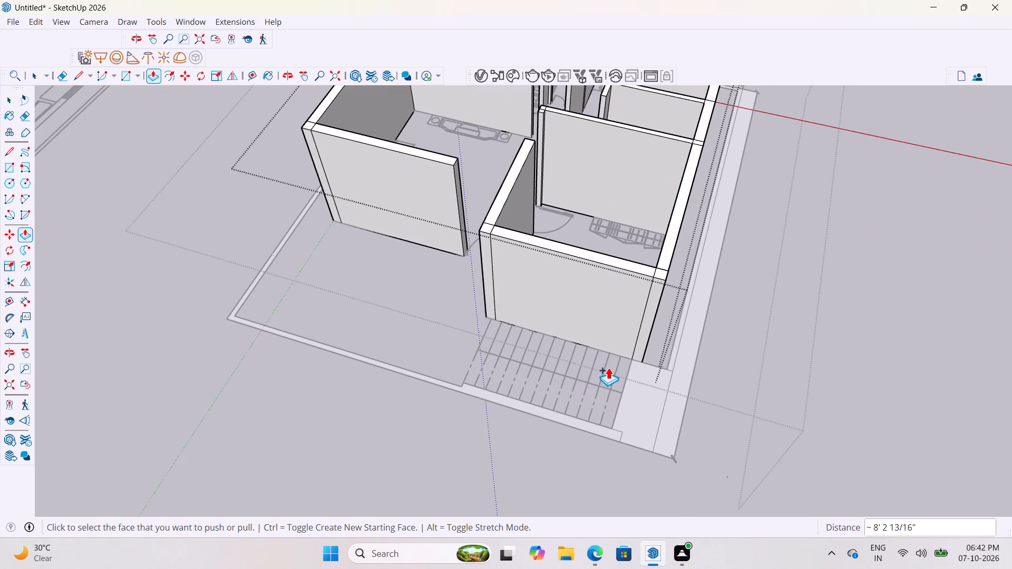
scroll(529, 359, "up", 4)
middle_click_drag(554, 354, 574, 354)
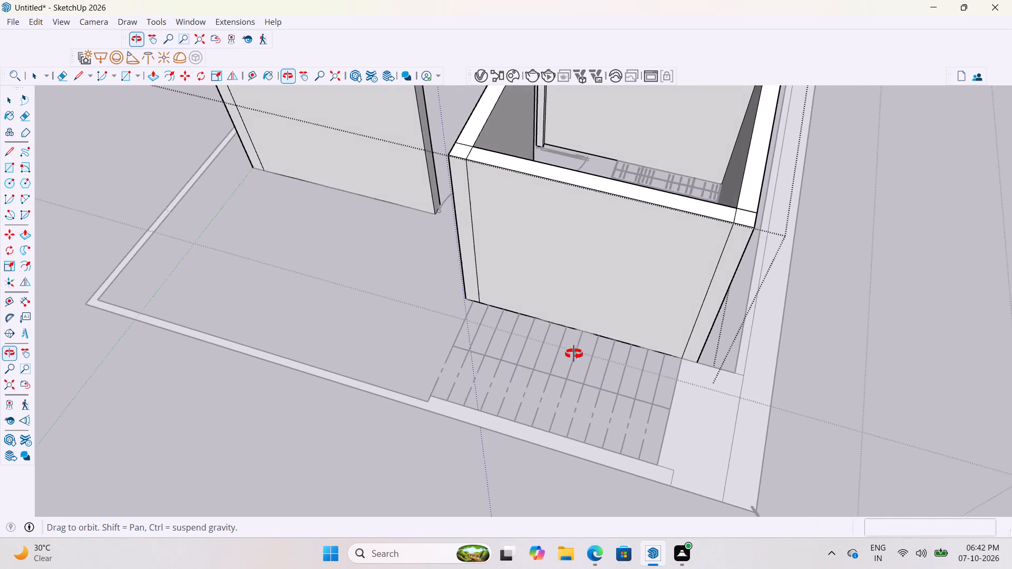
middle_click_drag(574, 354, 819, 337)
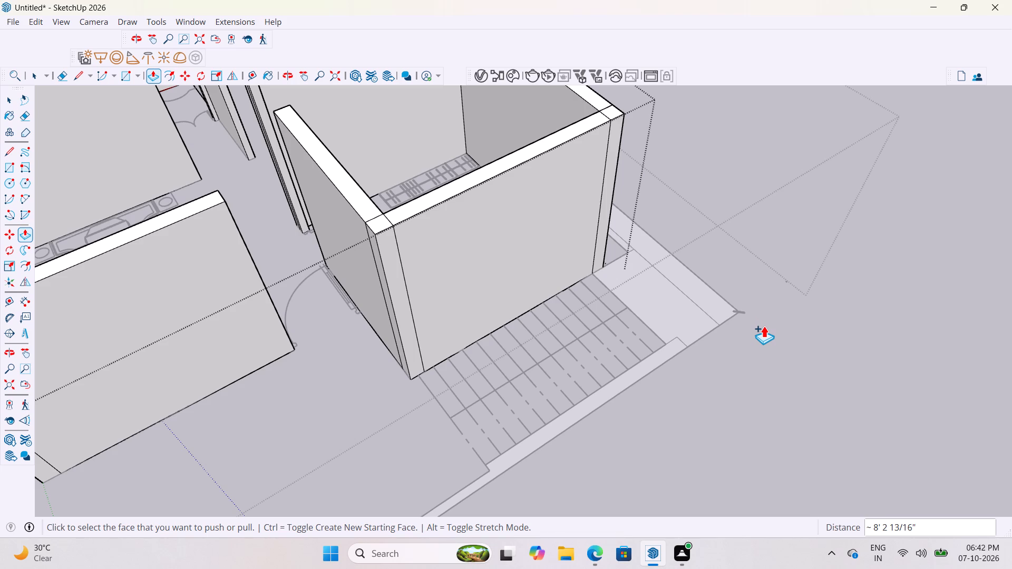
scroll(721, 270, "down", 8)
middle_click_drag(755, 378, 738, 375)
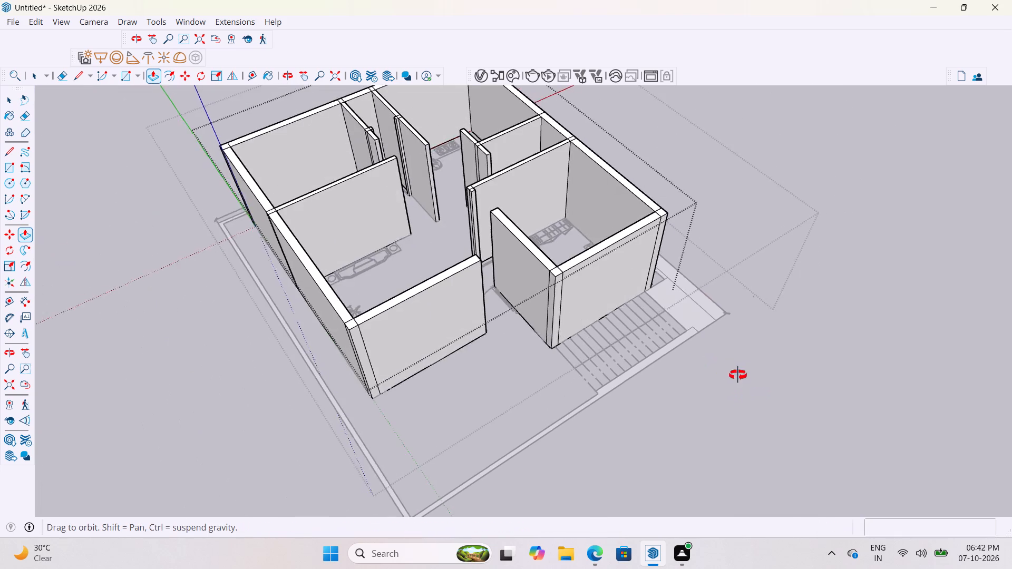
Examine the entrance-side walls and the staircase and boundary outlines in front of the second bedroom.
middle_click_drag(738, 375, 617, 369)
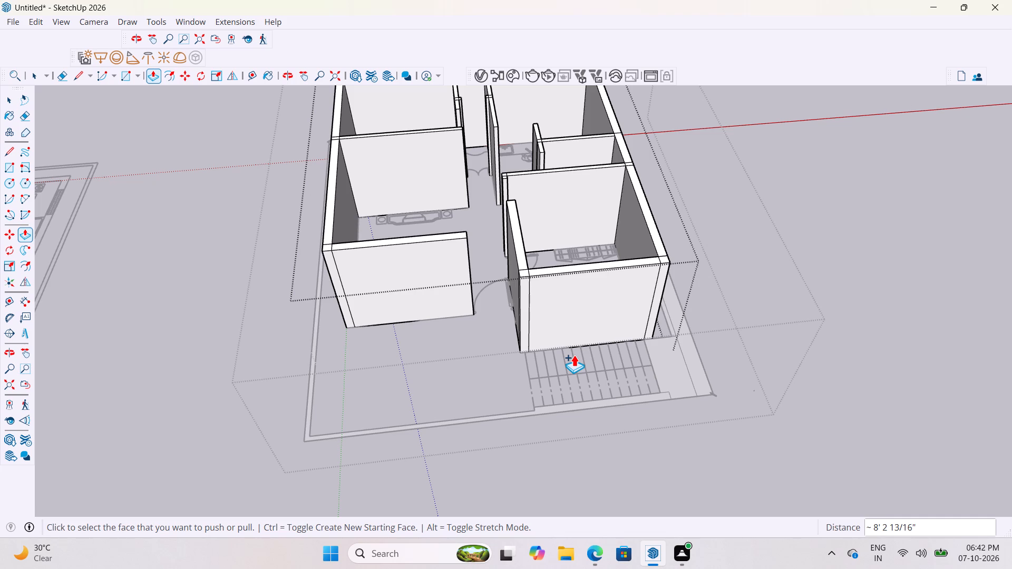
scroll(579, 268, "up", 8)
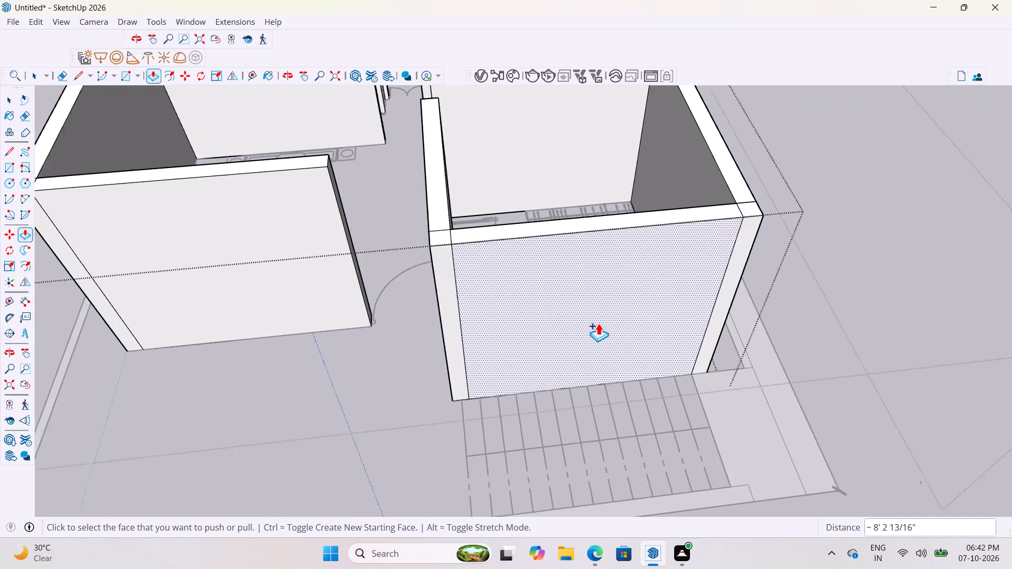
middle_click_drag(641, 316, 560, 287)
scroll(641, 358, "down", 11)
scroll(525, 328, "up", 4)
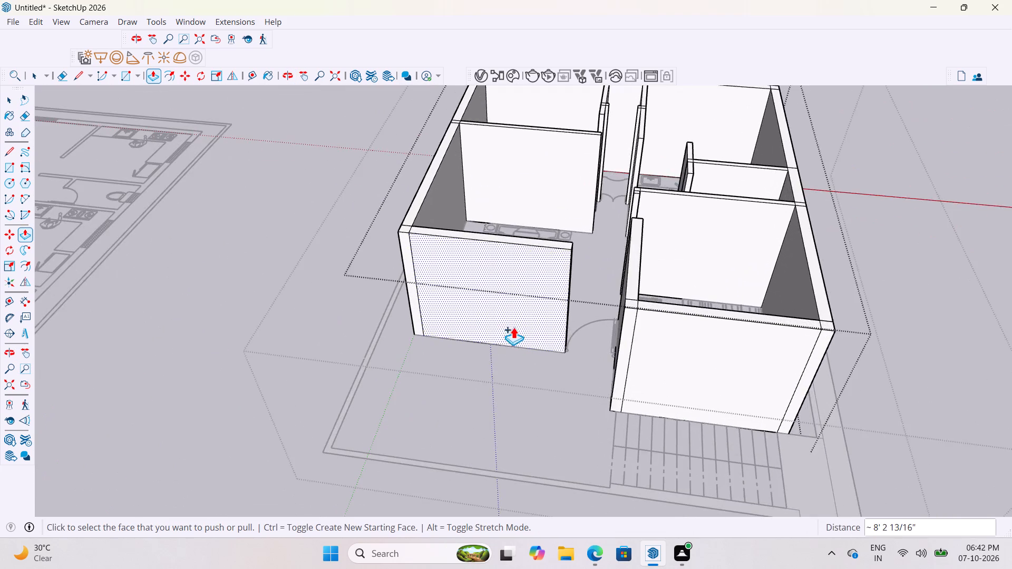
scroll(526, 309, "down", 9)
scroll(567, 374, "up", 13)
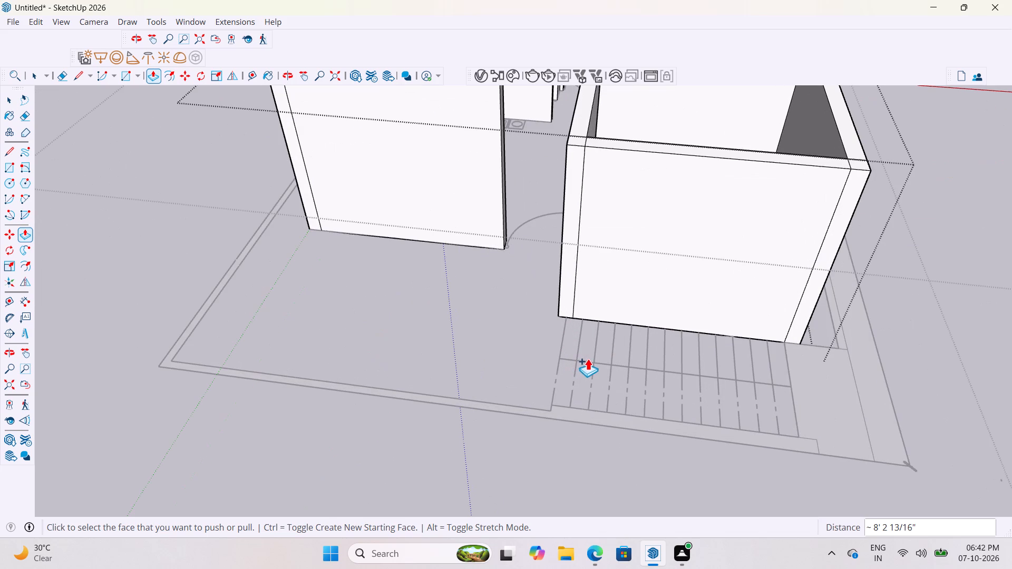
scroll(590, 359, "down", 8)
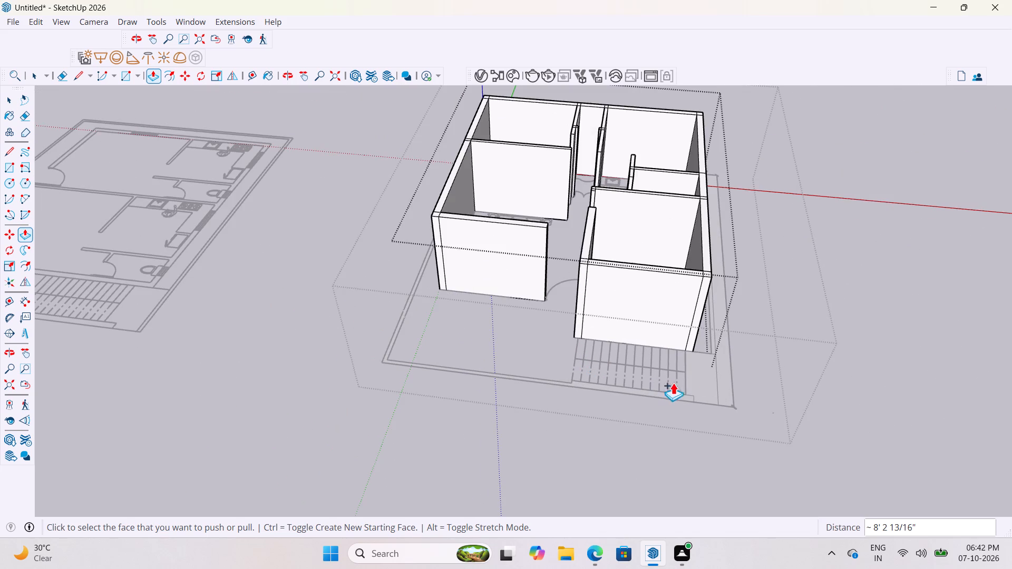
scroll(716, 380, "up", 5)
scroll(706, 375, "down", 9)
scroll(671, 384, "up", 8)
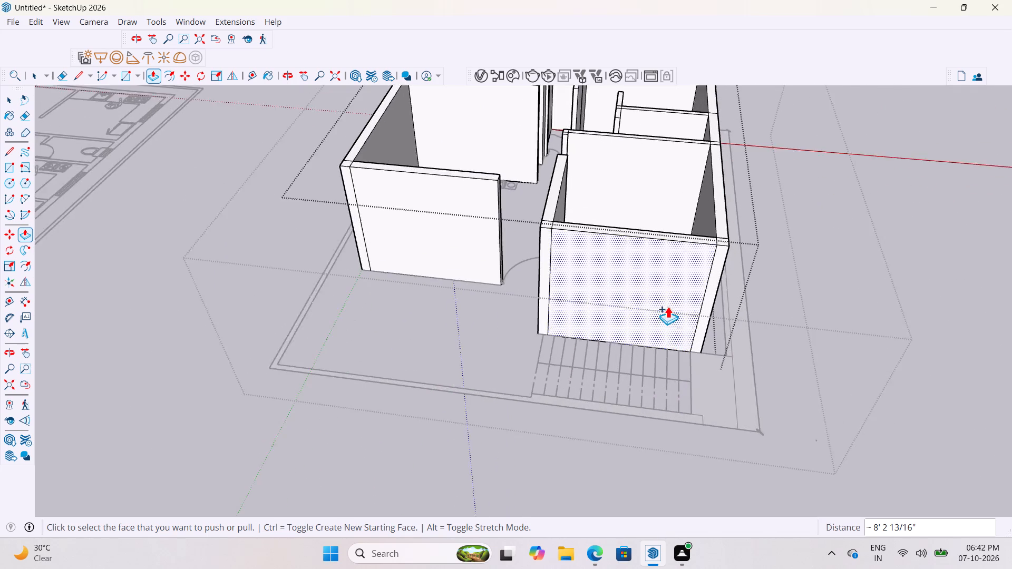
middle_click_drag(667, 295, 694, 417)
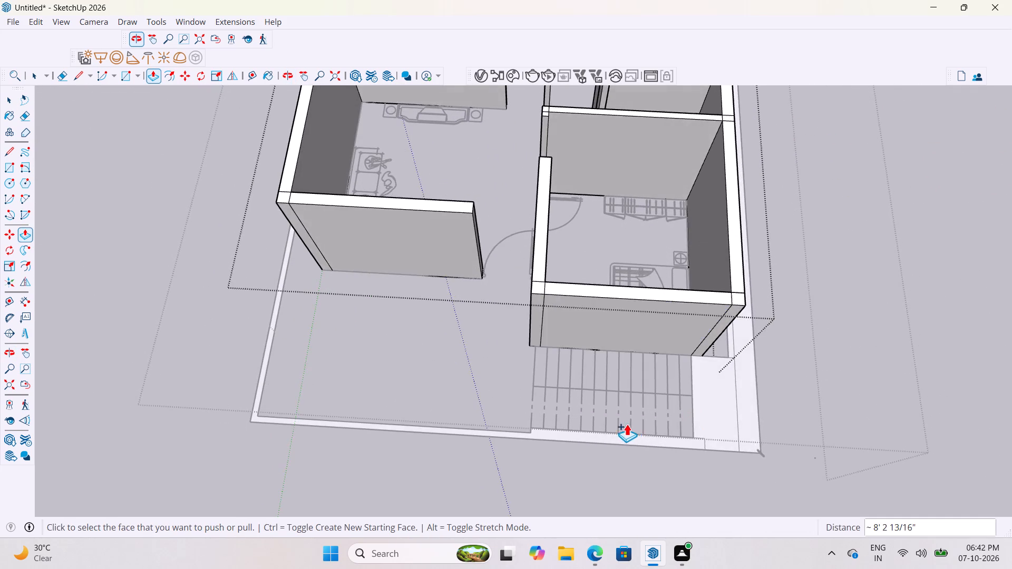
scroll(615, 424, "down", 9)
scroll(679, 455, "up", 13)
scroll(629, 318, "up", 4)
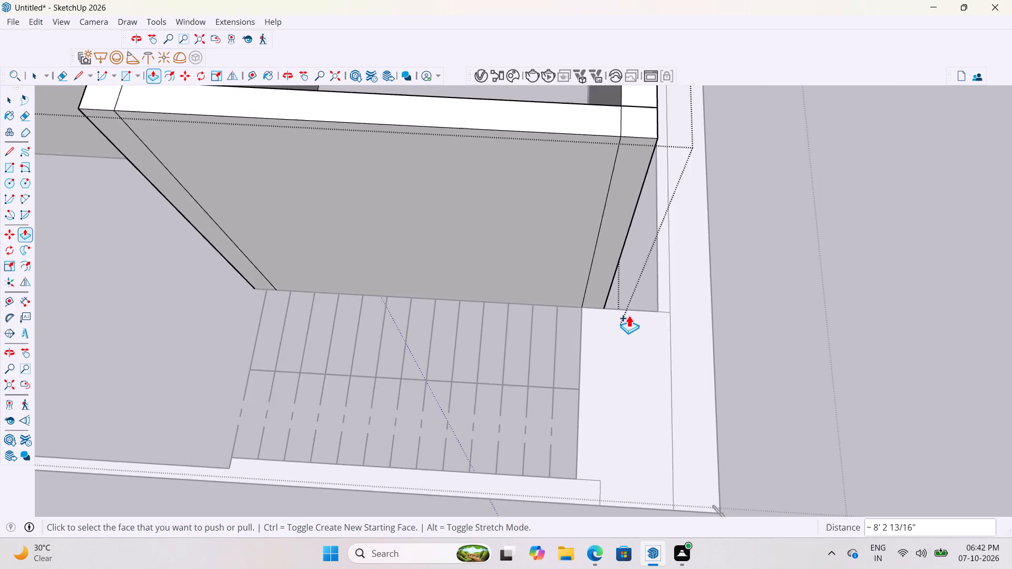
scroll(629, 315, "up", 3)
scroll(595, 339, "down", 9)
scroll(553, 360, "down", 9)
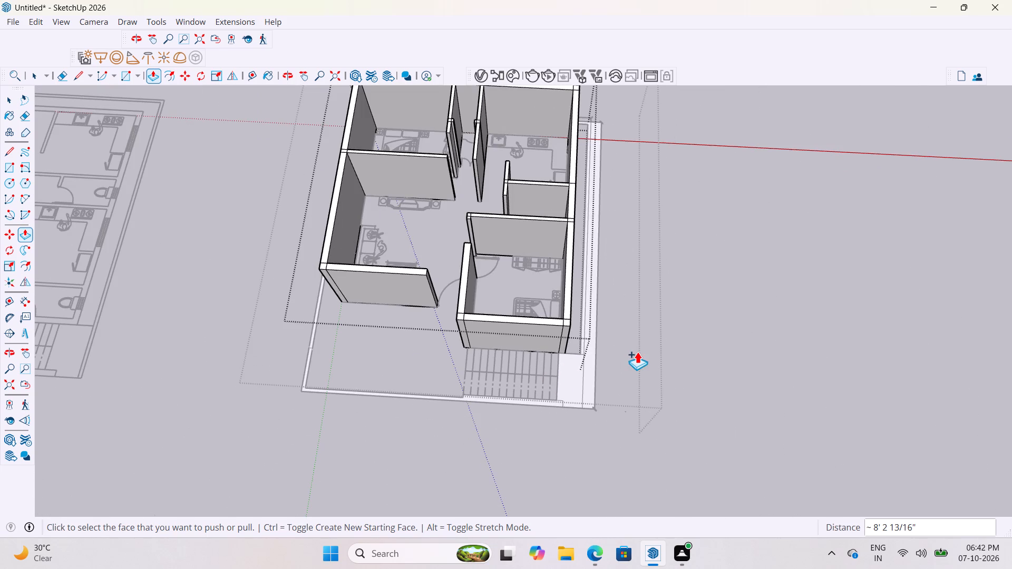
Leave the Push/Pull tool and close editing of the inner wall group.
key("space")
key("space")
left_click(748, 337)
Examine the raised walls around the bedrooms, living room and kitchen from above.
scroll(460, 267, "up", 7)
middle_click_drag(475, 233, 553, 256)
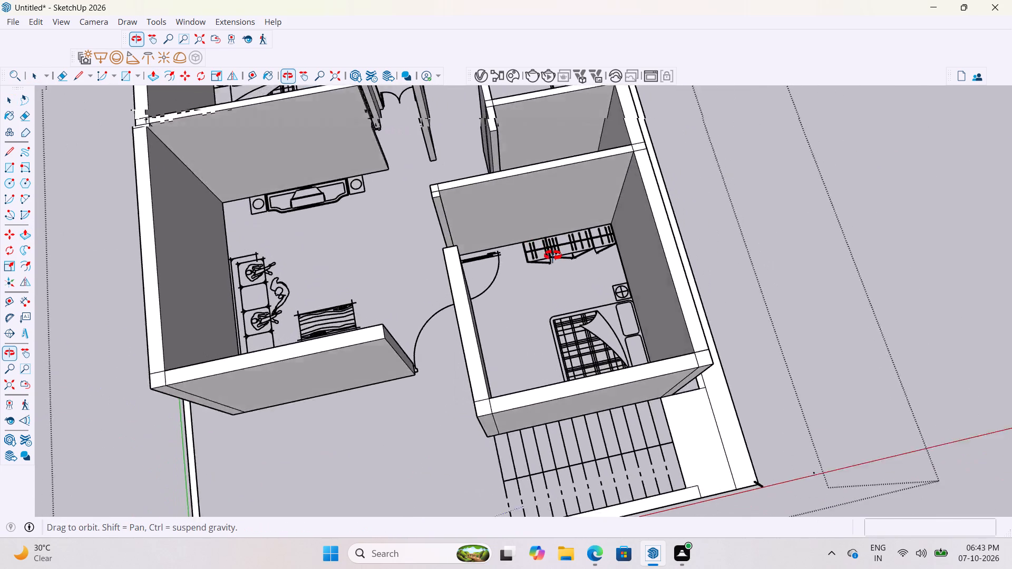
middle_click_drag(553, 256, 521, 327)
scroll(481, 346, "down", 16)
scroll(427, 131, "up", 7)
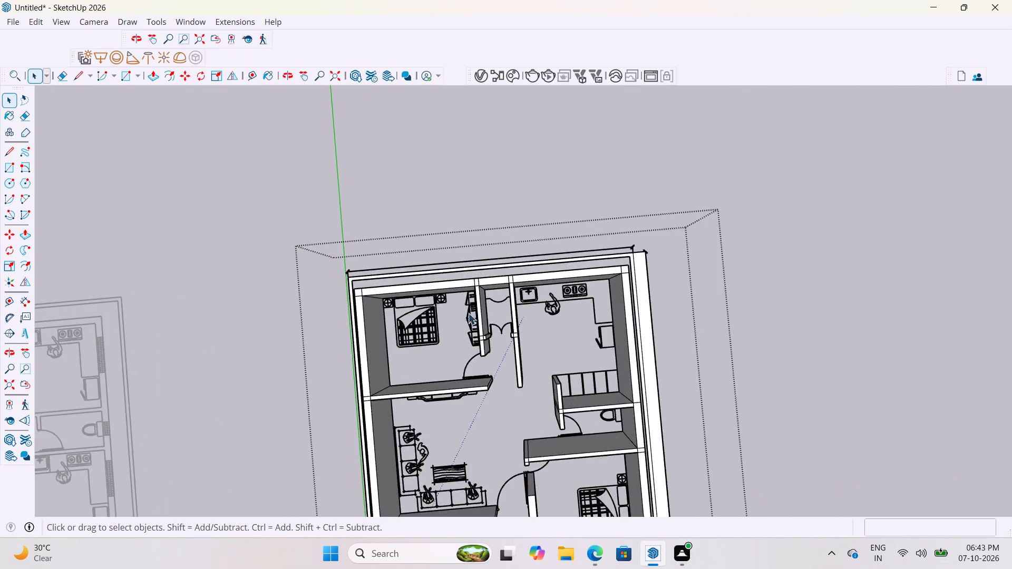
middle_click_drag(453, 287, 436, 150)
scroll(434, 302, "up", 12)
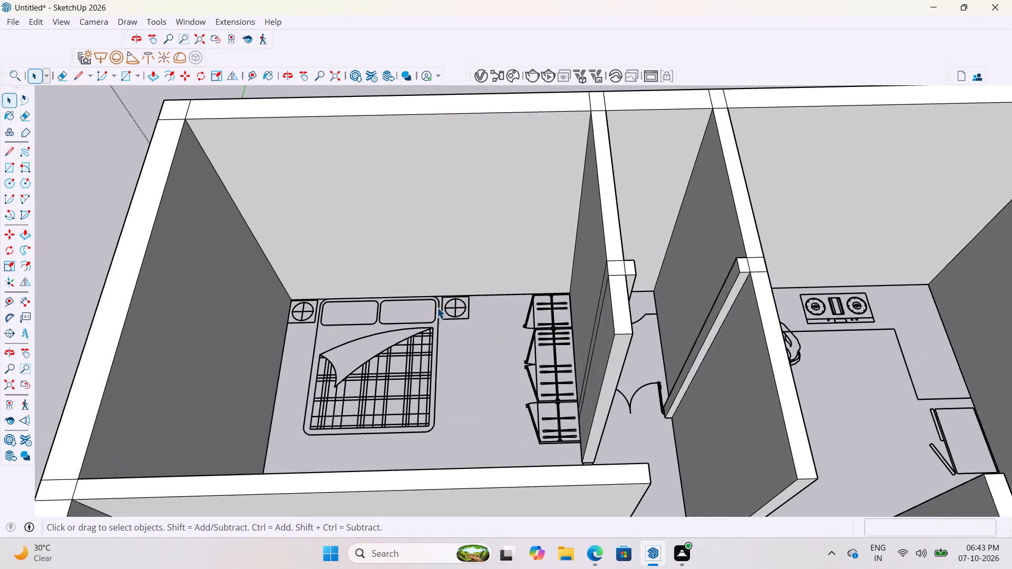
scroll(435, 310, "down", 10)
scroll(484, 338, "up", 12)
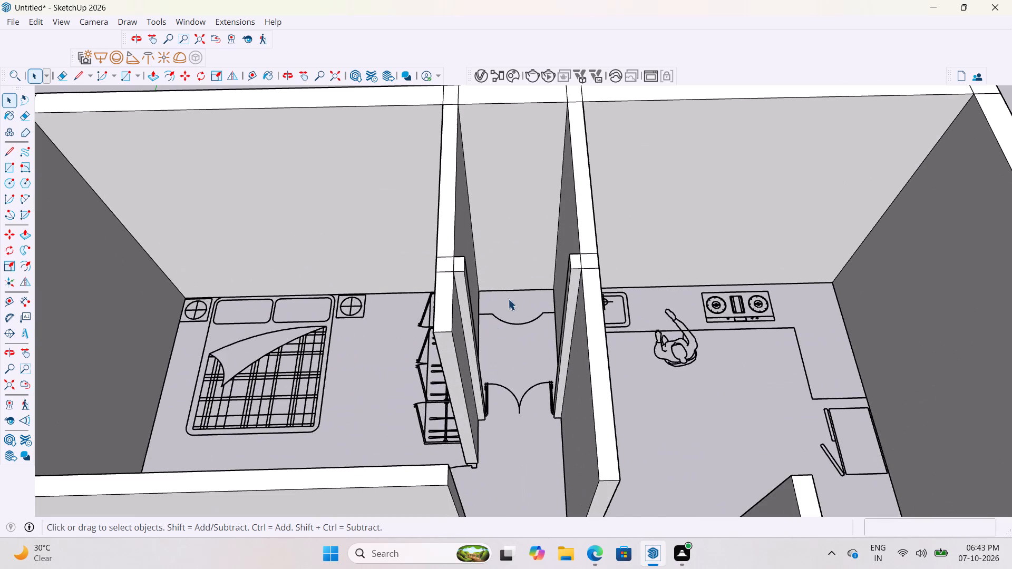
scroll(513, 291, "up", 4)
scroll(518, 288, "down", 10)
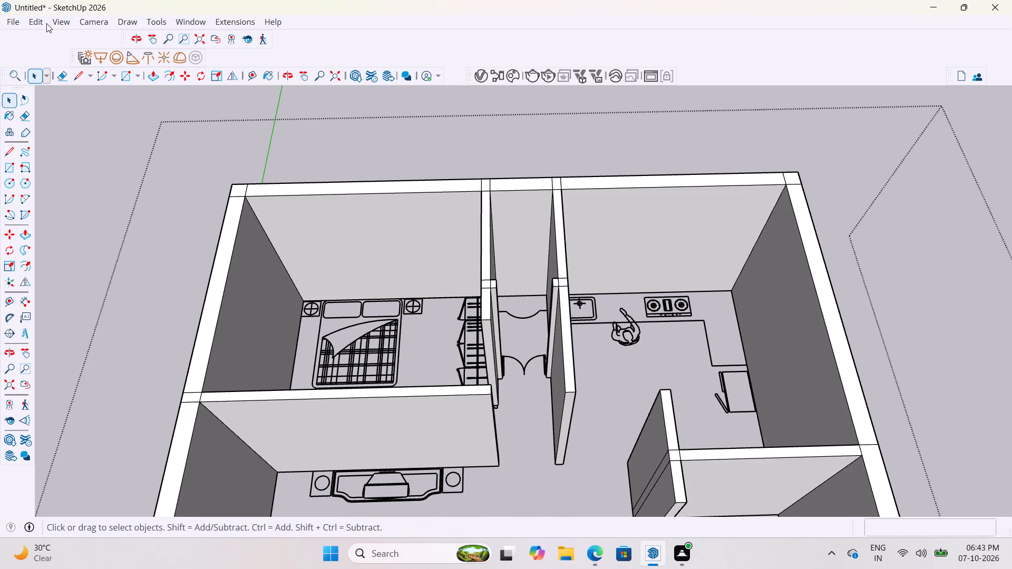
Hide the V-Ray for SketchUp and V-Ray Lights toolbars and show the Styles toolbar.
left_click(33, 23)
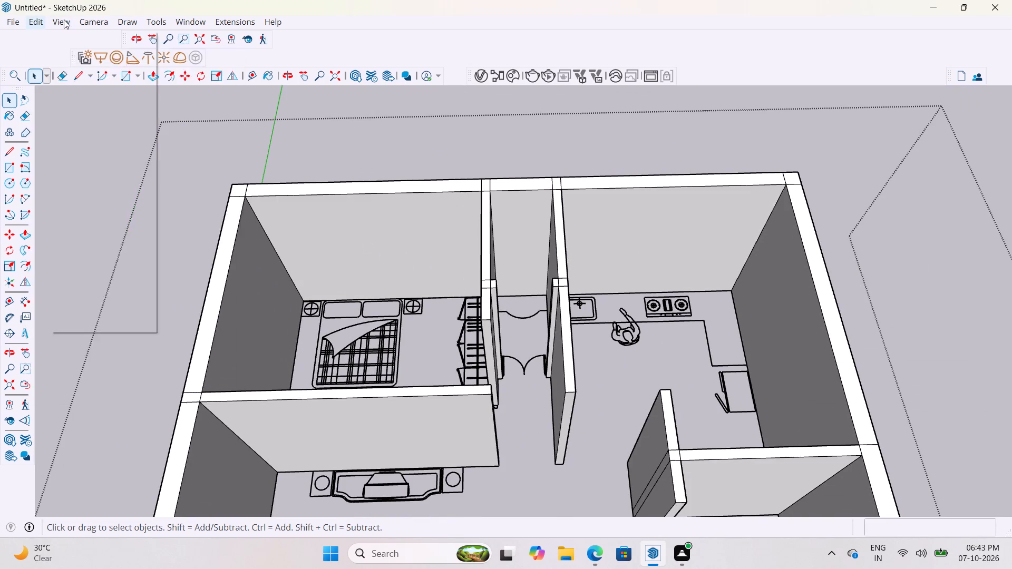
left_click(72, 42)
scroll(377, 240, "down", 4)
scroll(402, 276, "down", 4)
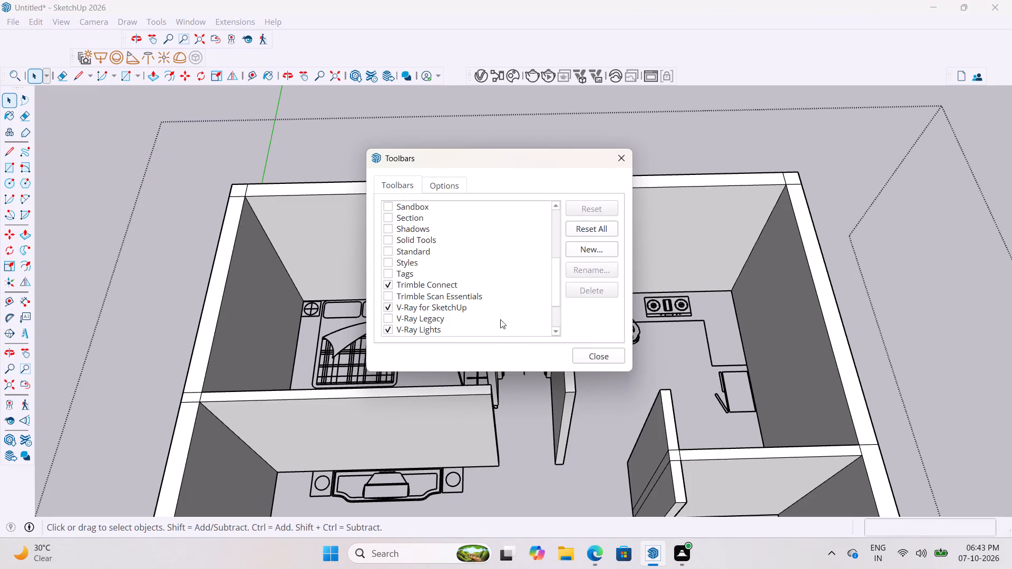
scroll(500, 319, "down", 4)
left_click(386, 251)
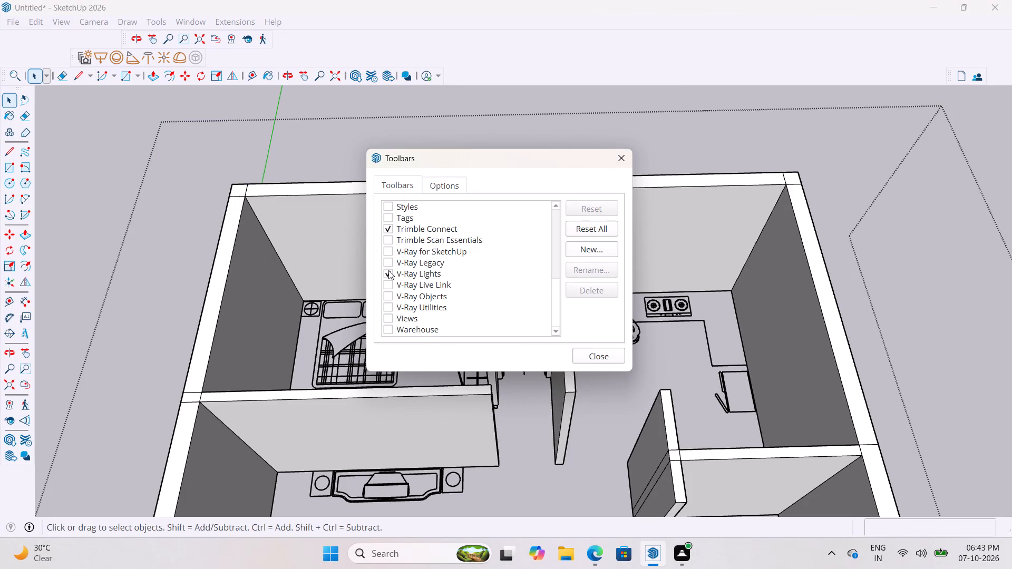
left_click(388, 271)
scroll(415, 260, "up", 3)
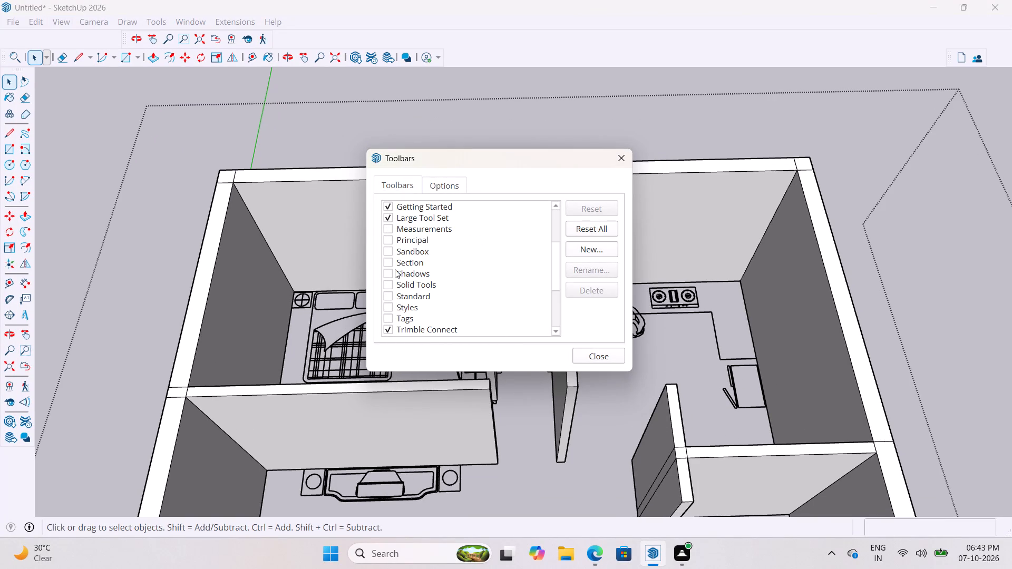
left_click(389, 306)
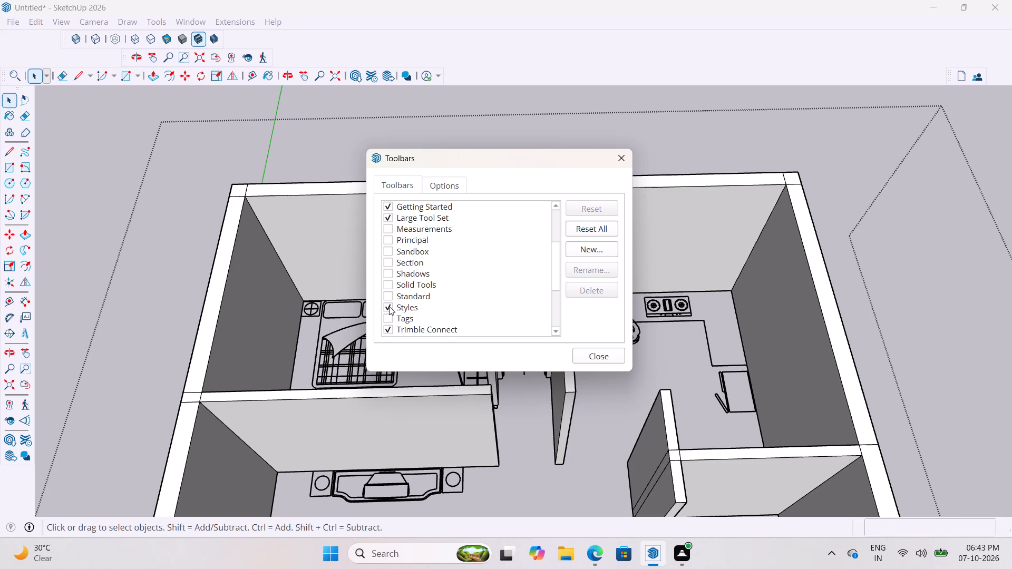
left_click(605, 358)
Close editing of the outer floor plan group.
scroll(417, 244, "down", 4)
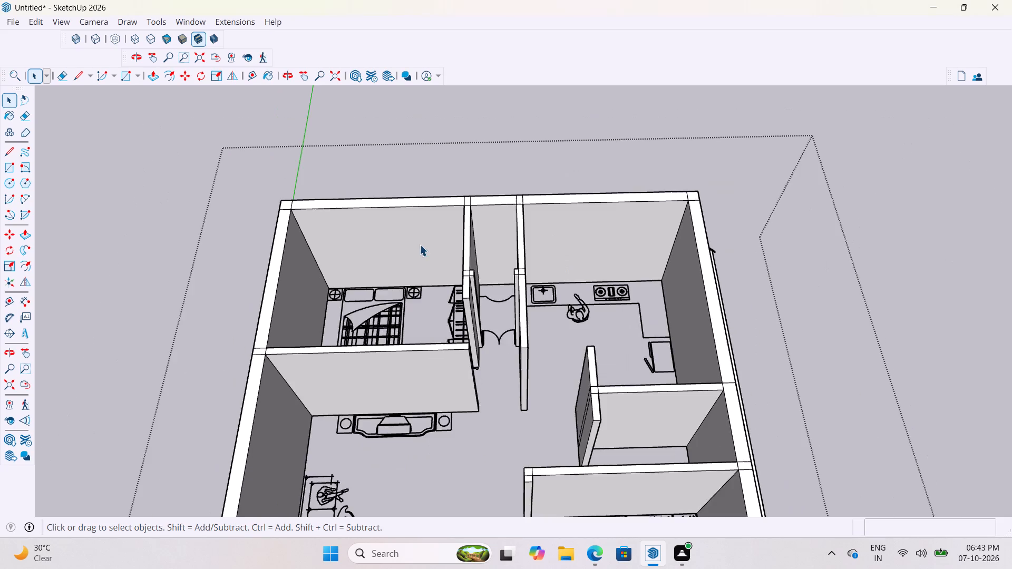
scroll(422, 249, "down", 8)
left_click(649, 287)
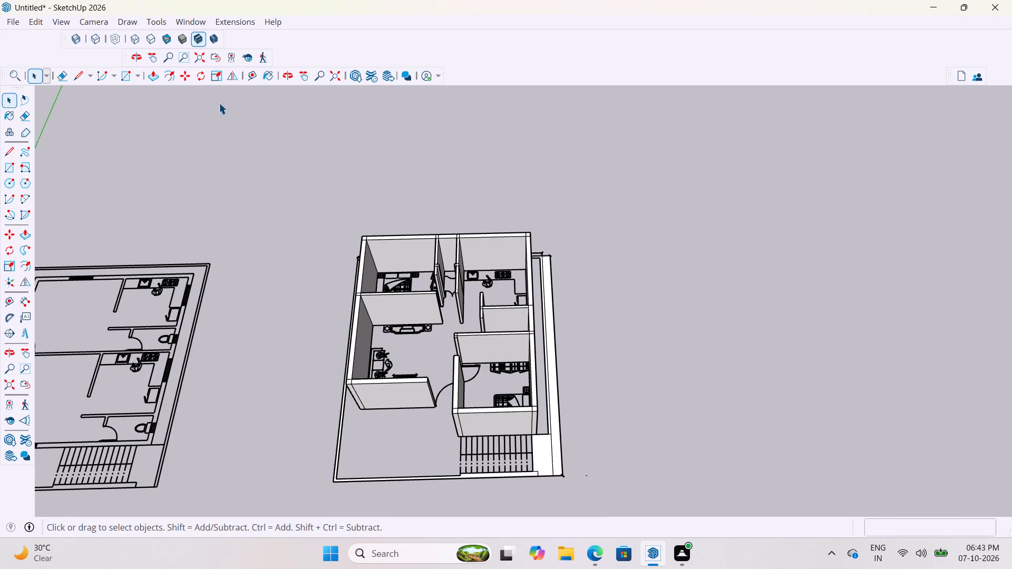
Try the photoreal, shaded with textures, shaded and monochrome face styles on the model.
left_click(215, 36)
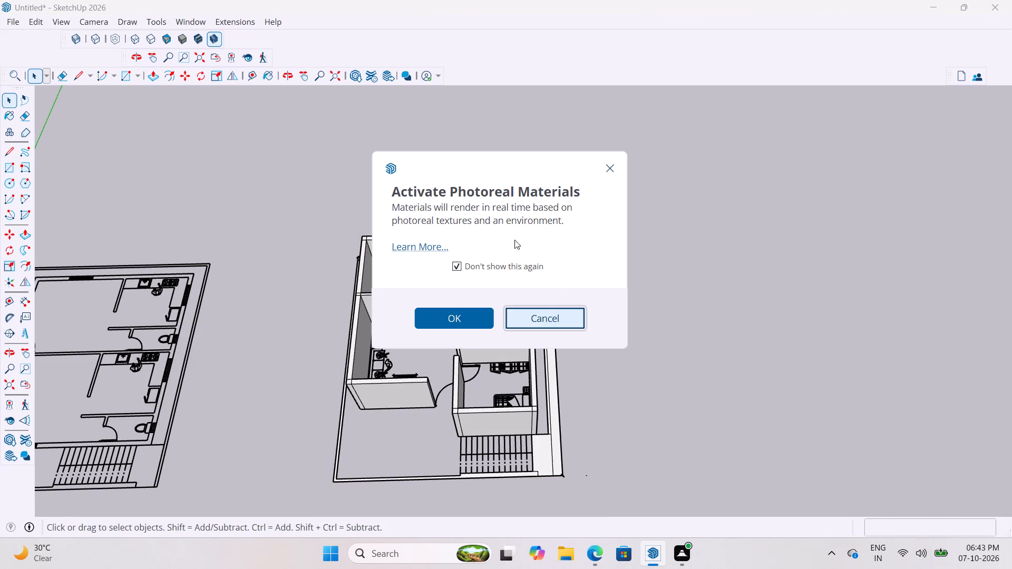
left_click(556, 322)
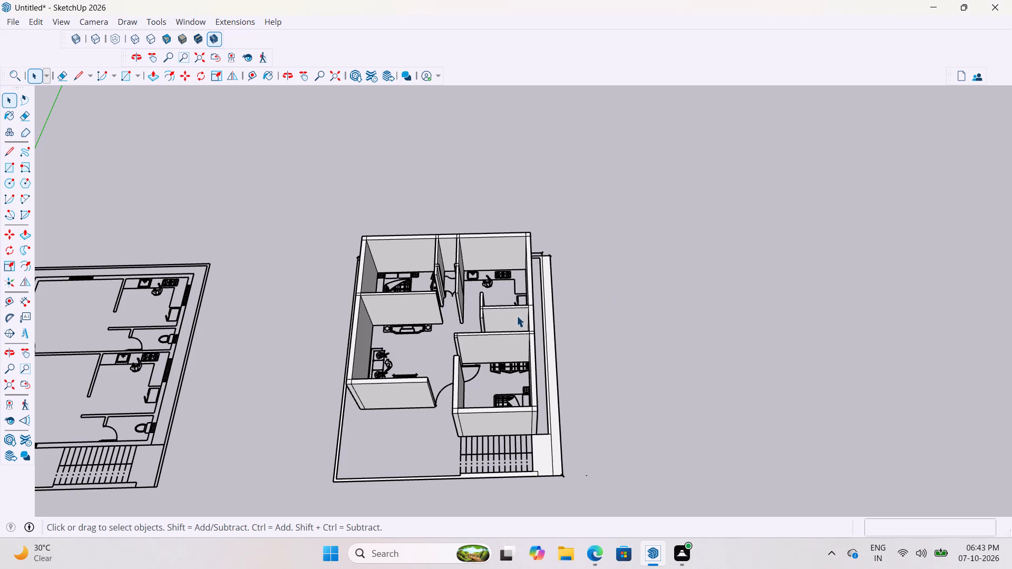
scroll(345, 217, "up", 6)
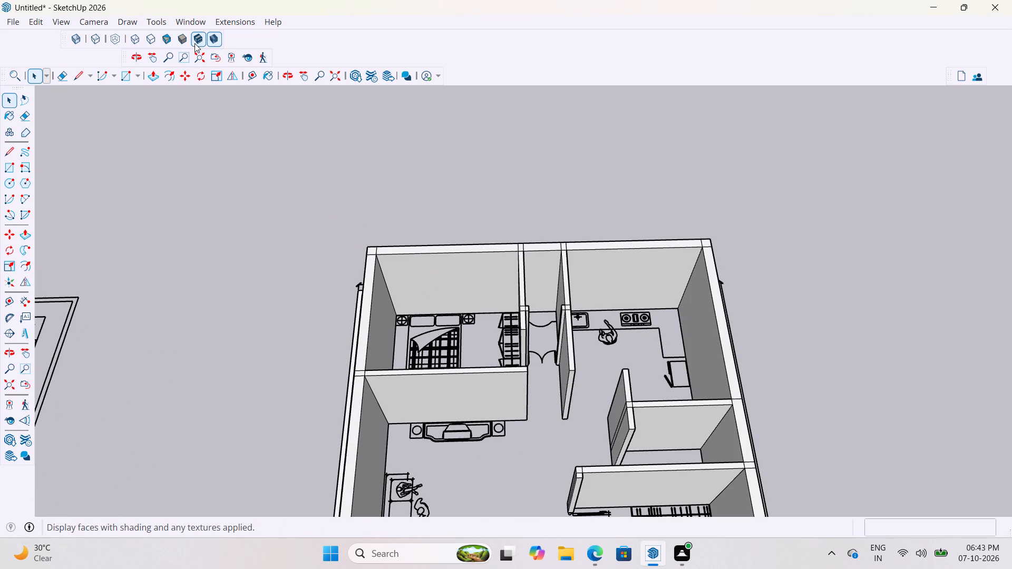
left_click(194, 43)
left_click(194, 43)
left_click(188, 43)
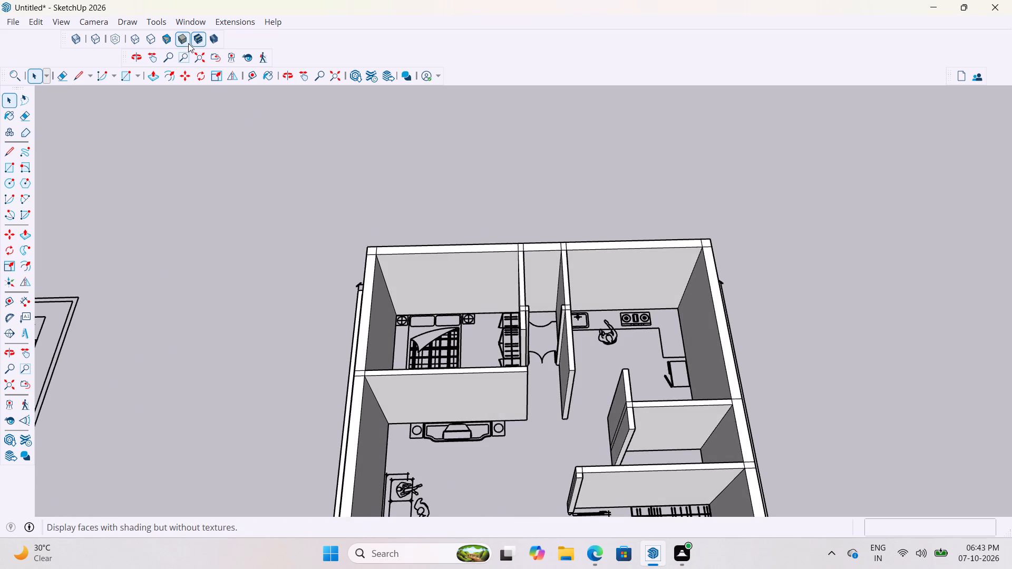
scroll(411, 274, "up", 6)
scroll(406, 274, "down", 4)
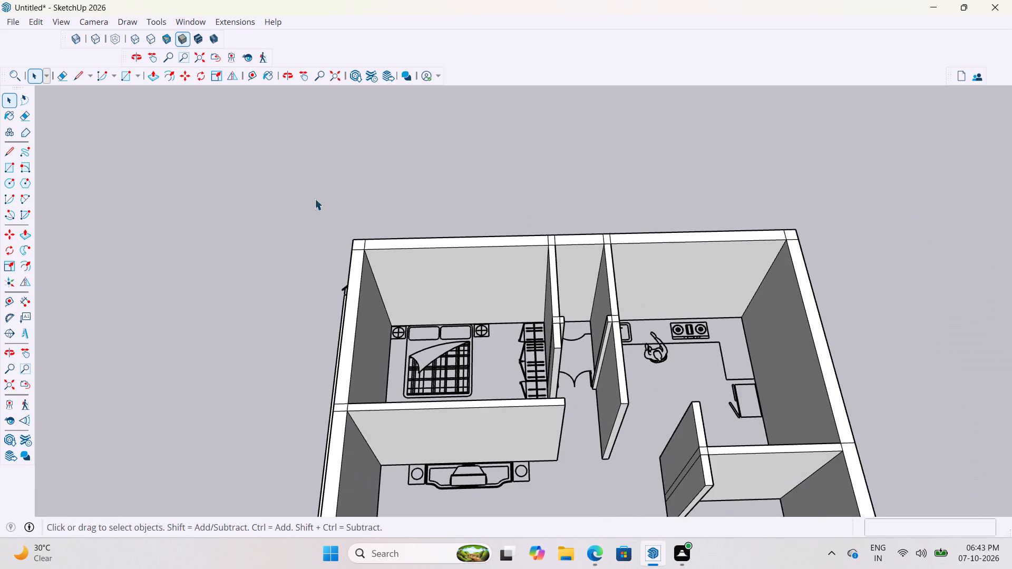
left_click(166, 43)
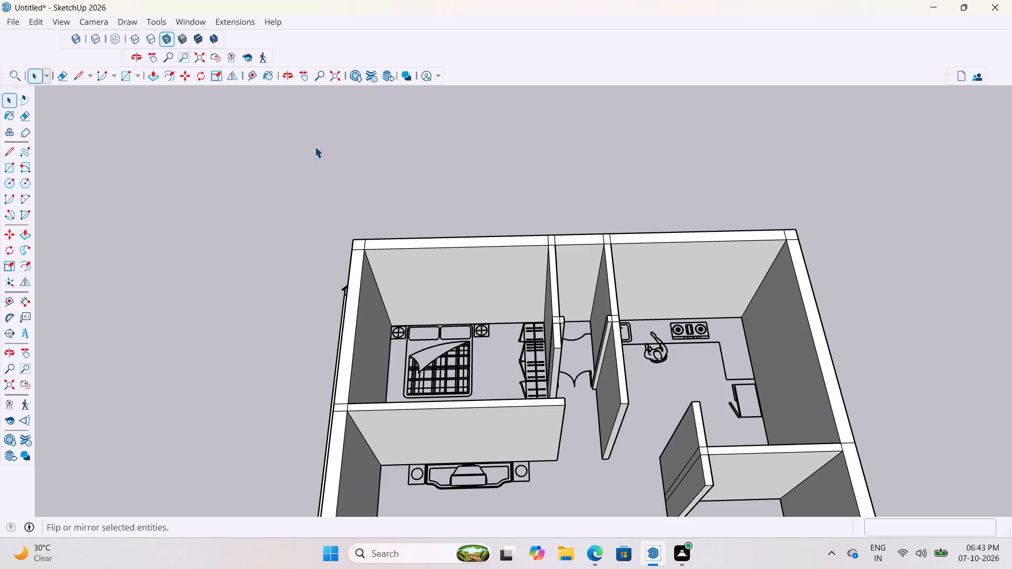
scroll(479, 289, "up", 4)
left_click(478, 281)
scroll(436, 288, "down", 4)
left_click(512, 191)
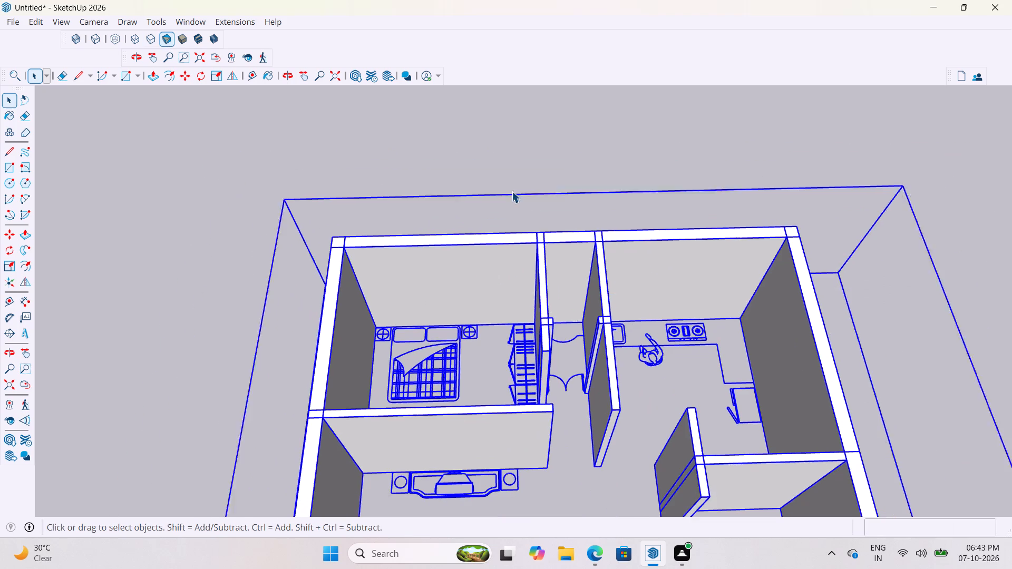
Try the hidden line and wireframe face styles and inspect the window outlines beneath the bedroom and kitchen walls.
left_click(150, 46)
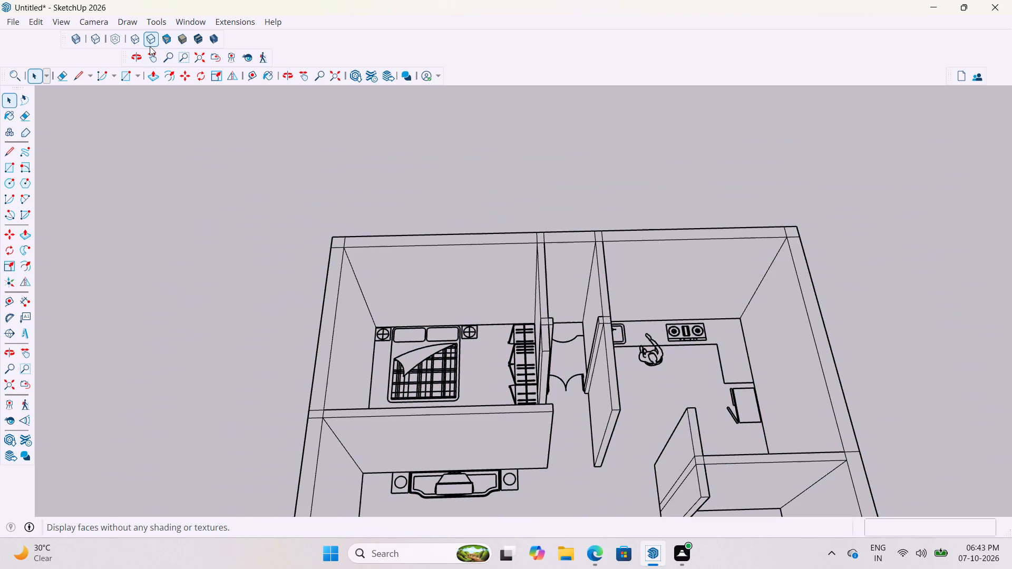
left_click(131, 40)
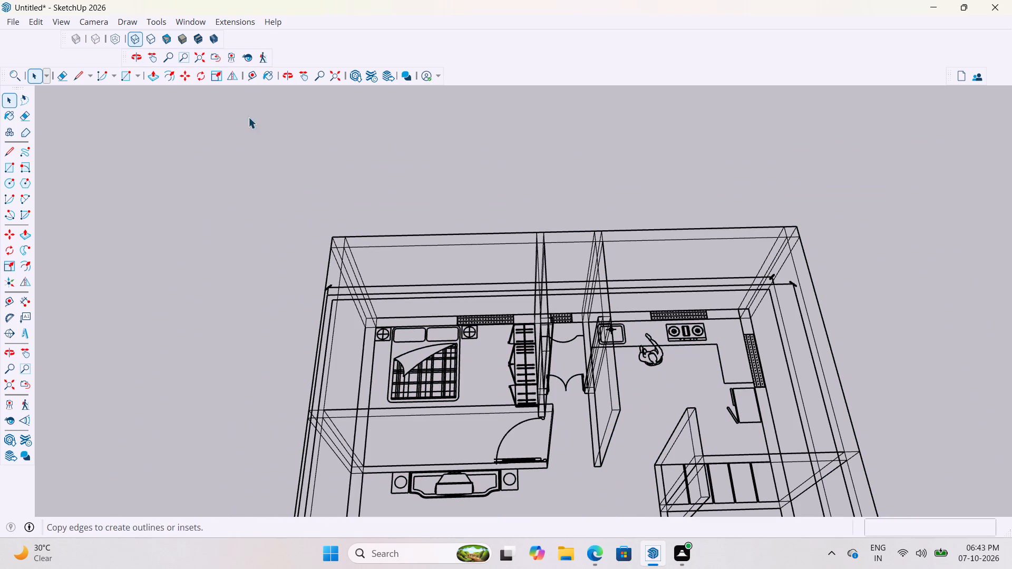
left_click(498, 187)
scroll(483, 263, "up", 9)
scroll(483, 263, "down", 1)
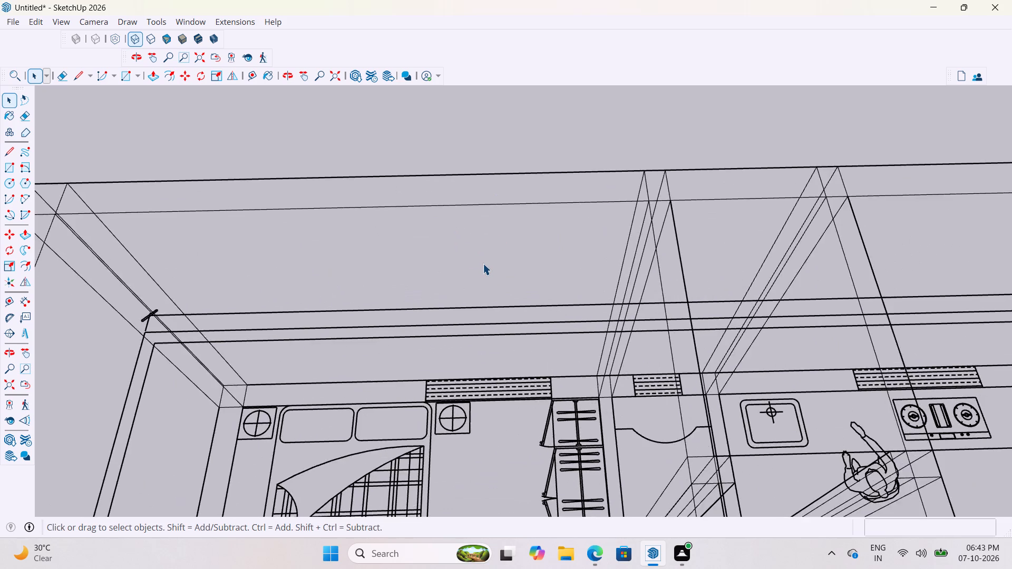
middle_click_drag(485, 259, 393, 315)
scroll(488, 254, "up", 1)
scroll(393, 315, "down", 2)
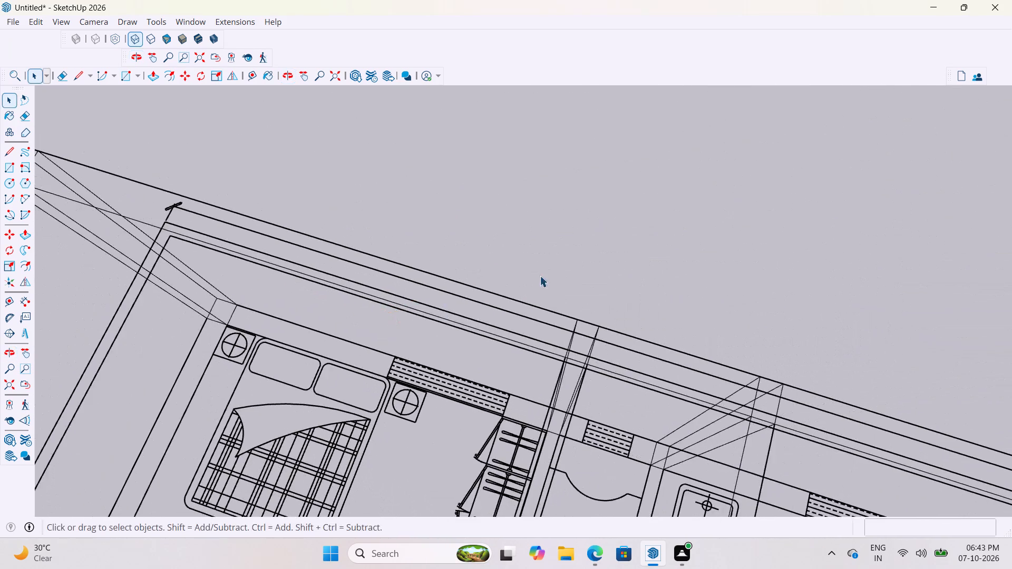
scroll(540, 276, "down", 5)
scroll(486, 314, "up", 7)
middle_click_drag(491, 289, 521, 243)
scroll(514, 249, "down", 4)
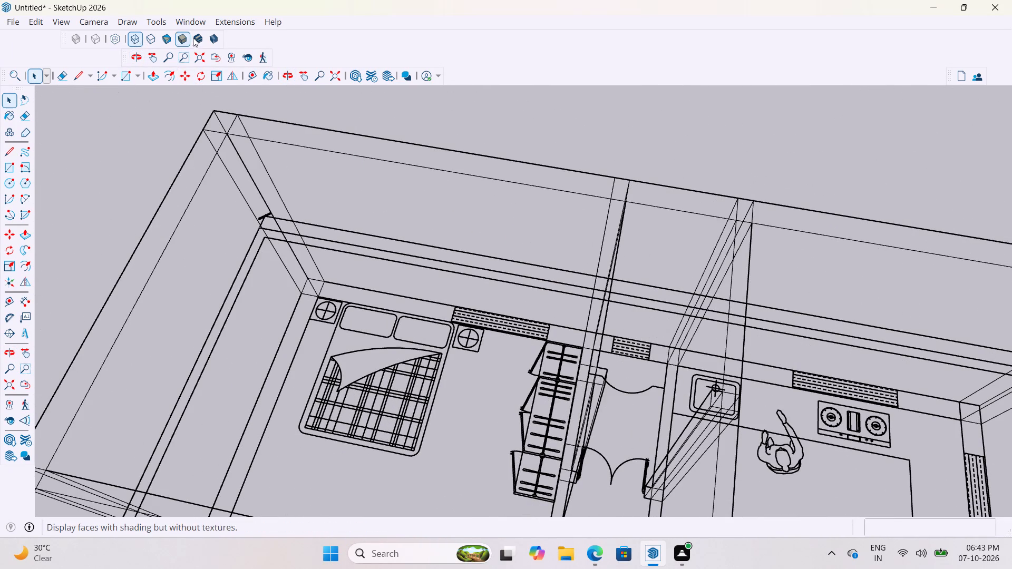
Set the face style back to shaded with textures.
left_click(199, 42)
scroll(497, 246, "down", 3)
middle_click_drag(509, 251, 532, 227)
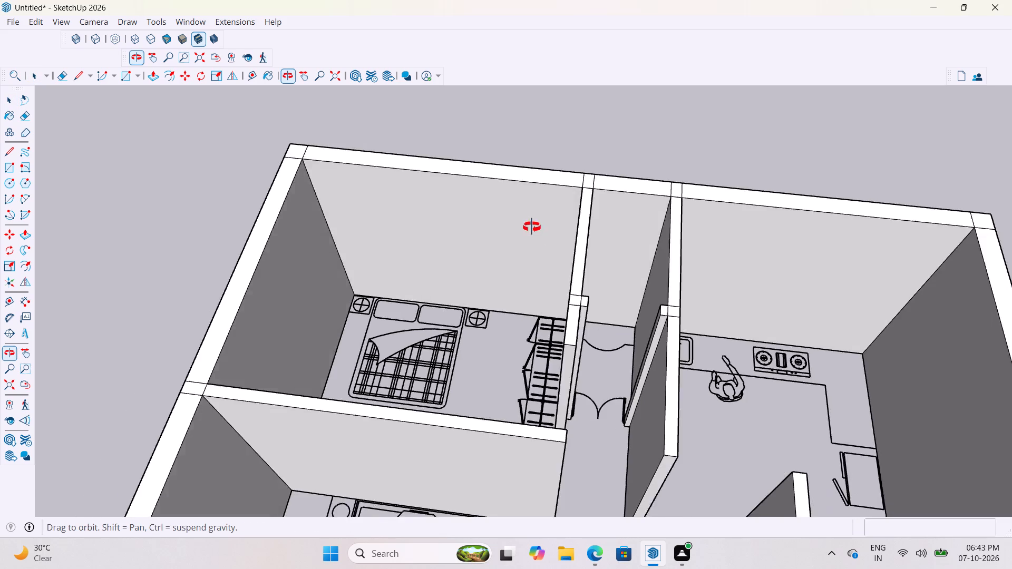
middle_click_drag(532, 227, 602, 217)
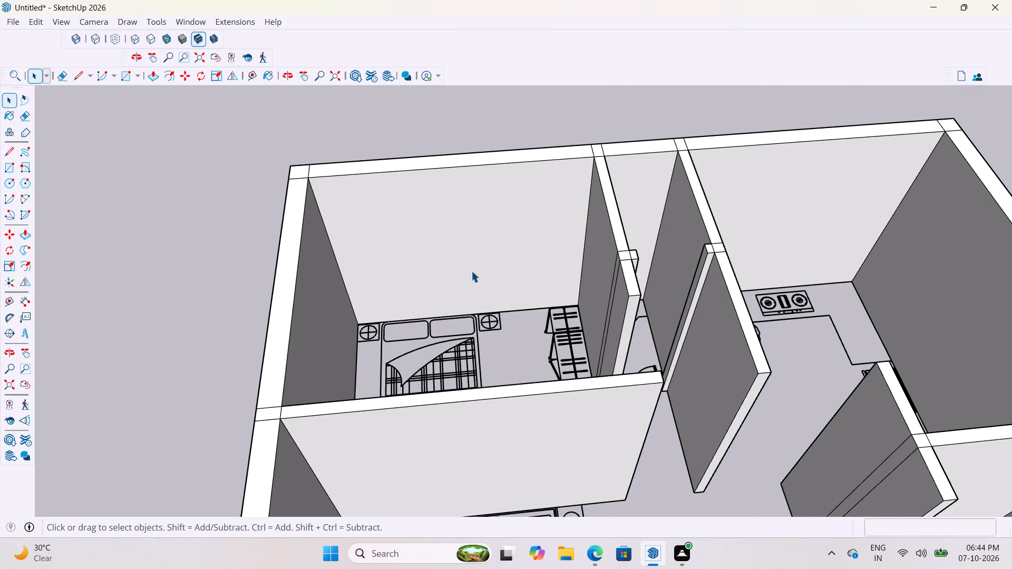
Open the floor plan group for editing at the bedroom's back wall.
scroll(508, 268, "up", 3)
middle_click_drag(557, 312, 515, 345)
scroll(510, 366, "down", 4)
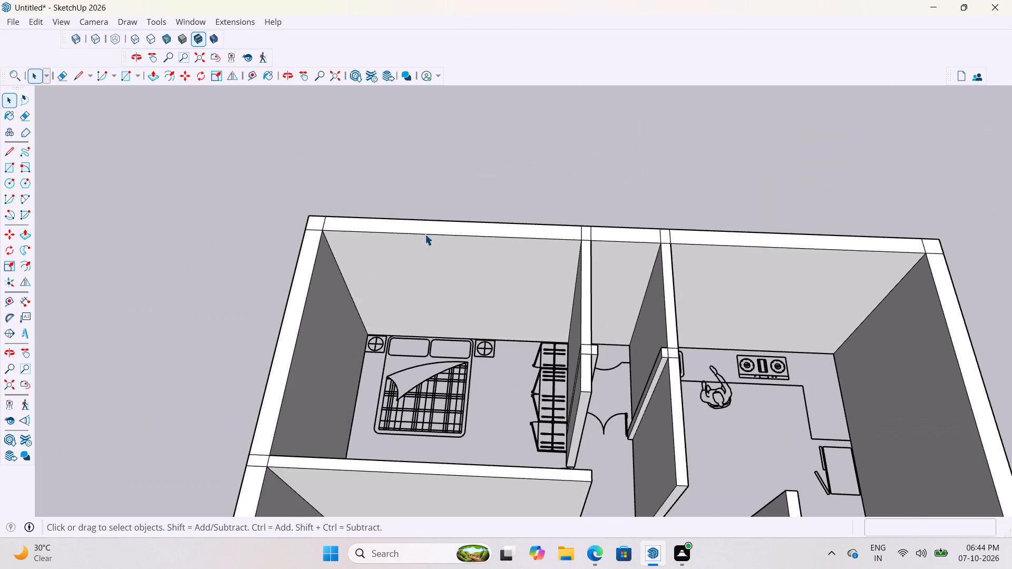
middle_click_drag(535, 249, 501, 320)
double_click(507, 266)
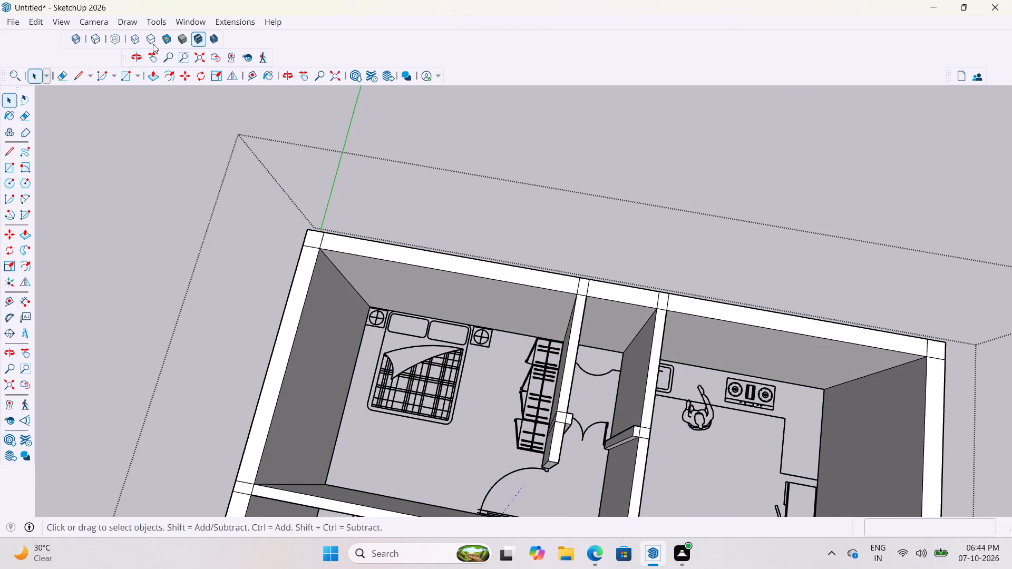
Switch the face style to wireframe.
left_click(178, 41)
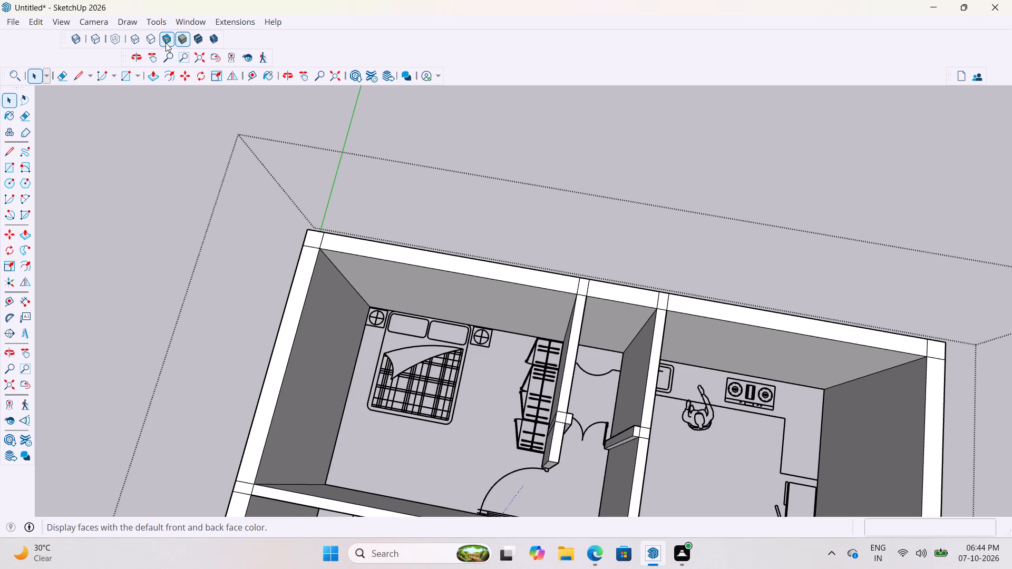
left_click(166, 43)
left_click(141, 42)
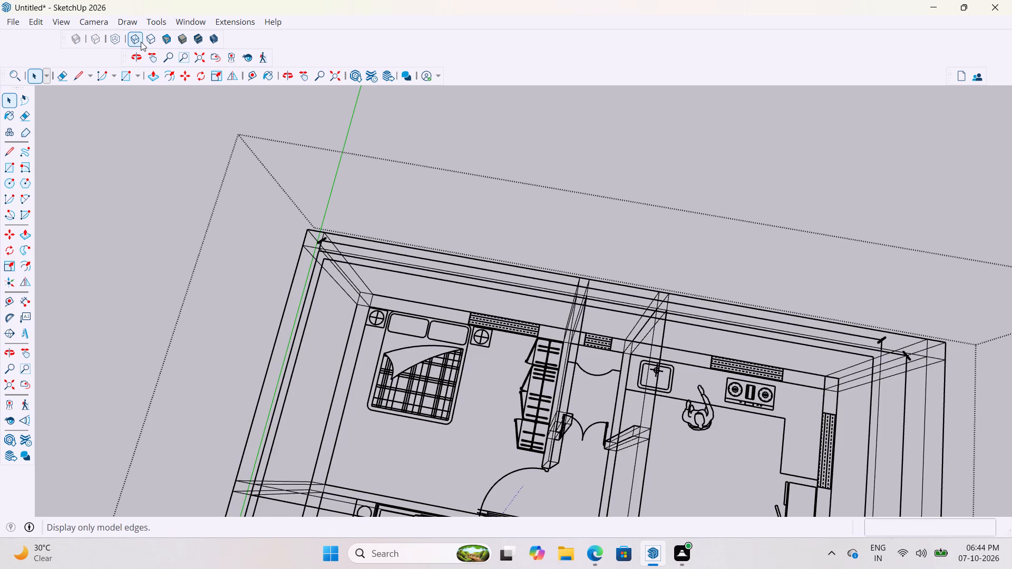
Examine the window outline beneath the bedroom's back wall.
scroll(475, 328, "up", 11)
middle_click_drag(501, 306, 531, 217)
scroll(479, 281, "up", 9)
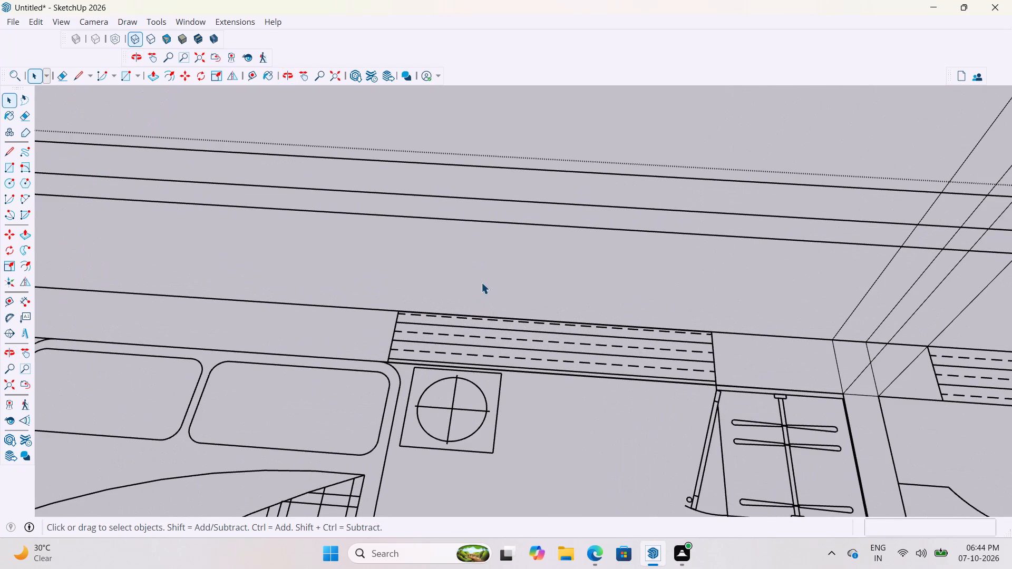
scroll(465, 328, "down", 3)
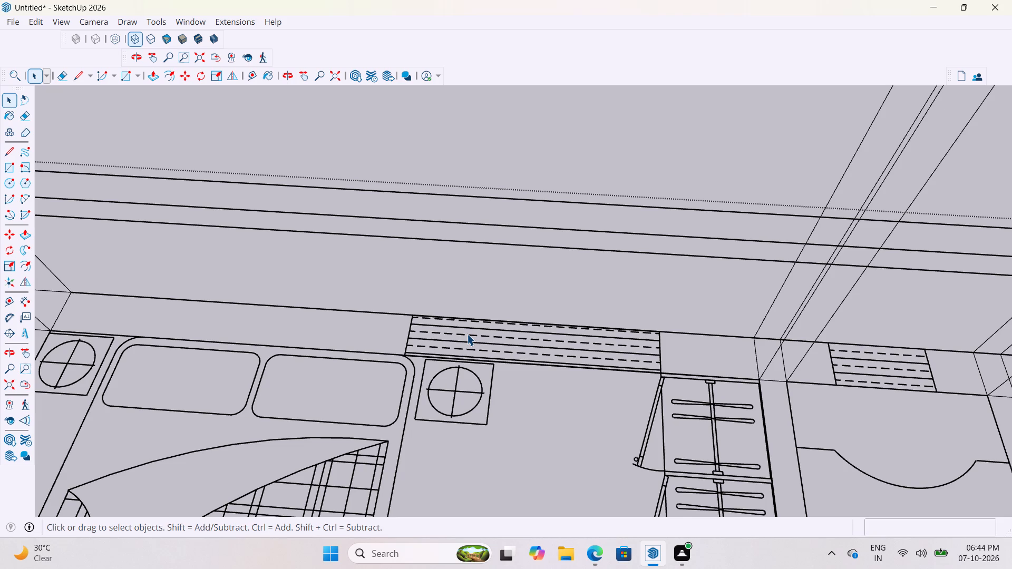
scroll(468, 335, "down", 7)
scroll(468, 386, "down", 4)
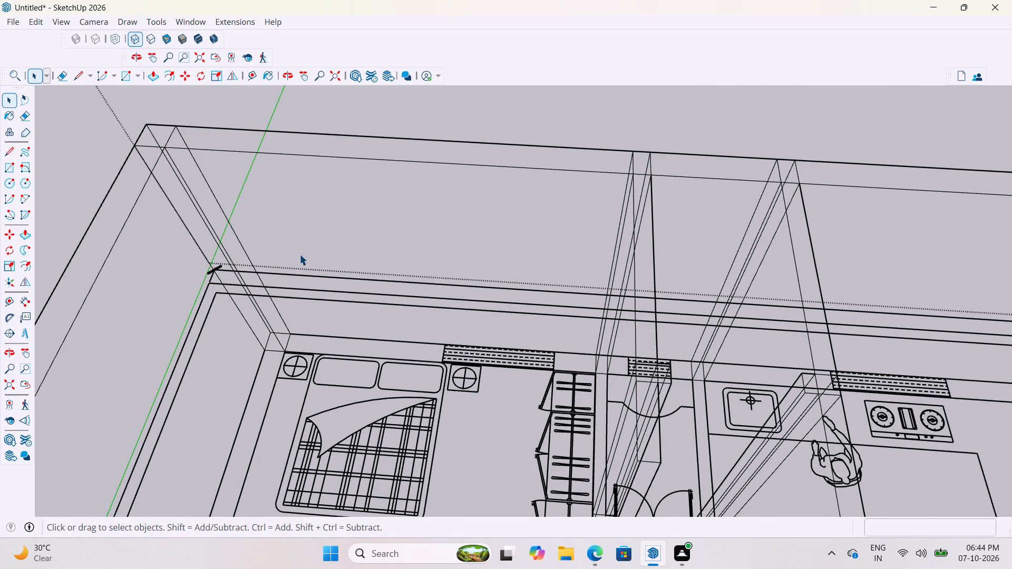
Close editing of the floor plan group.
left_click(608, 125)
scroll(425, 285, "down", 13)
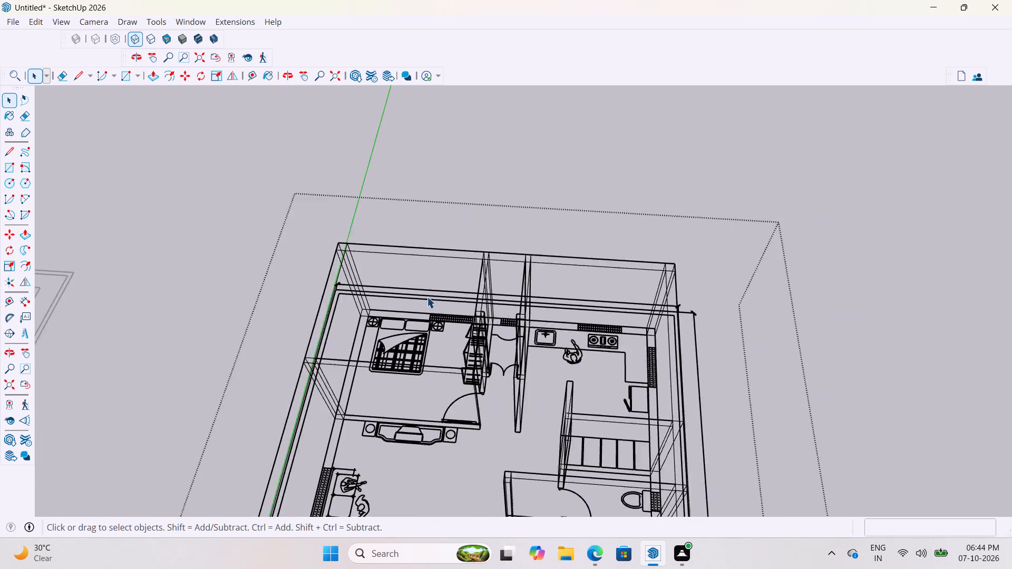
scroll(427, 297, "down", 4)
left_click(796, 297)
Examine both ends of the bedroom window outline and the adjoining wall corner at floor level.
scroll(393, 322, "up", 12)
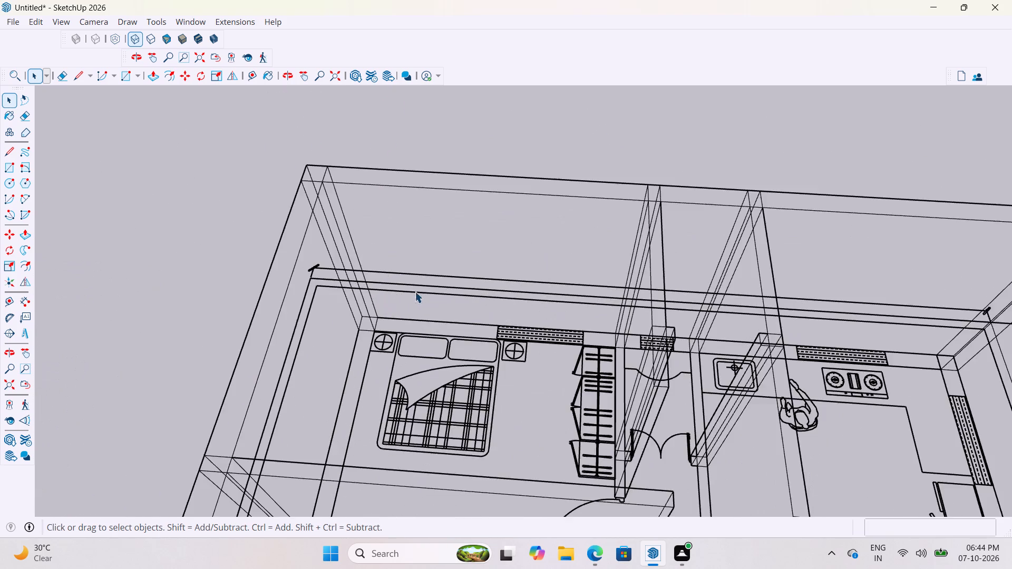
scroll(454, 322, "up", 1)
middle_click_drag(454, 322, 445, 336)
scroll(602, 344, "up", 3)
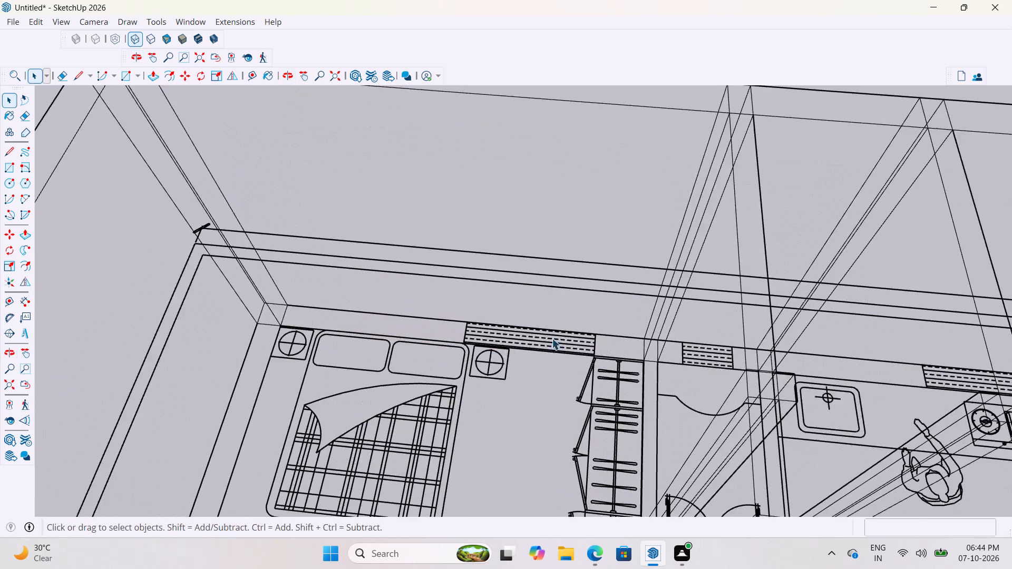
scroll(552, 338, "up", 3)
scroll(549, 338, "down", 3)
scroll(485, 332, "up", 8)
middle_click_drag(482, 328, 509, 313)
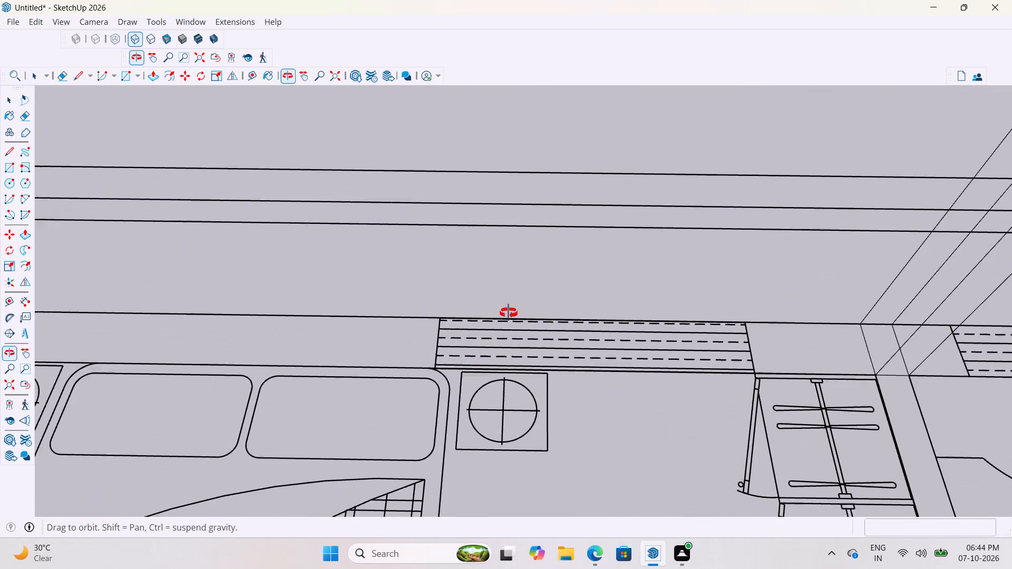
middle_click_drag(509, 313, 510, 313)
scroll(415, 349, "up", 3)
scroll(420, 351, "down", 3)
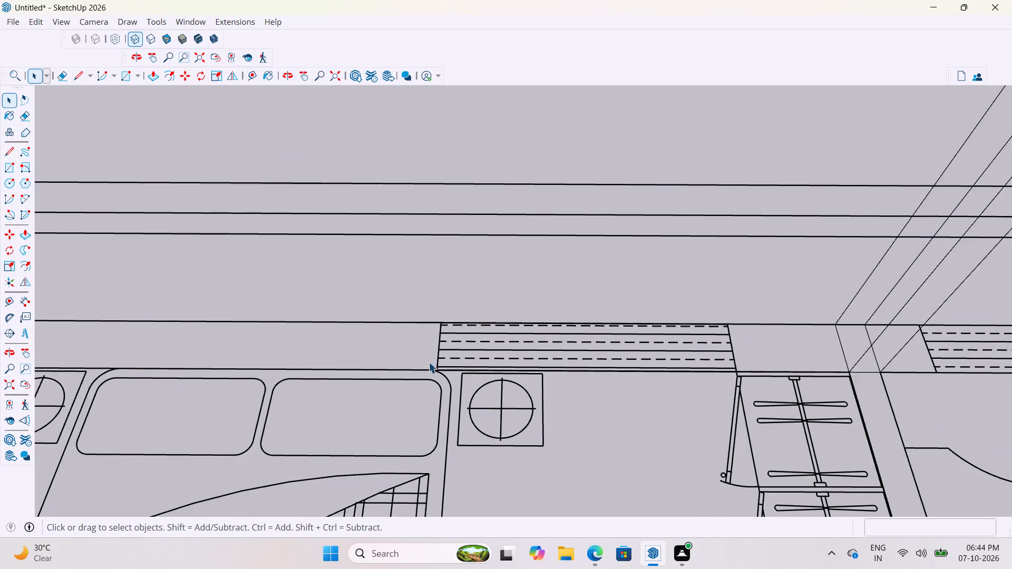
scroll(429, 362, "down", 9)
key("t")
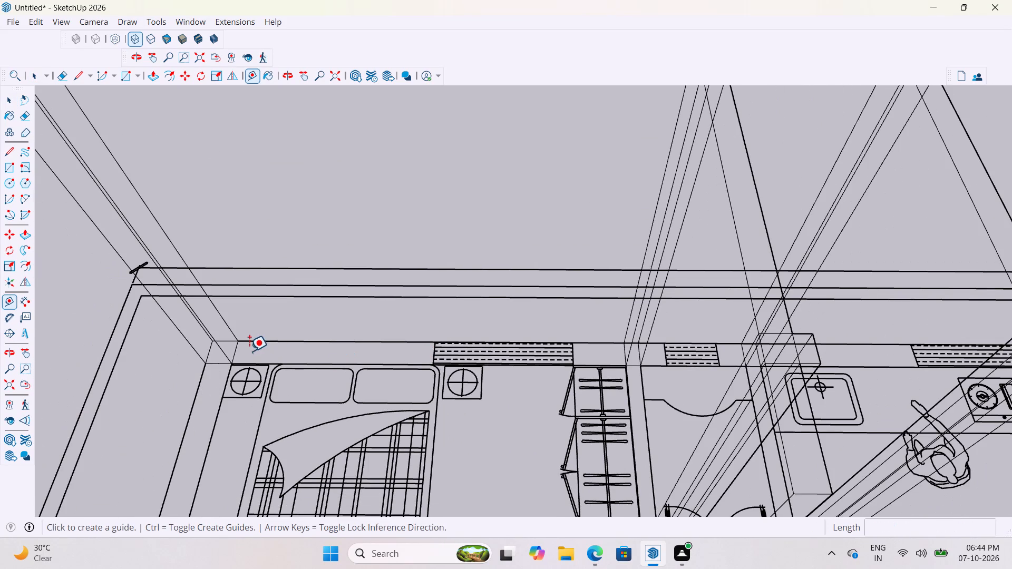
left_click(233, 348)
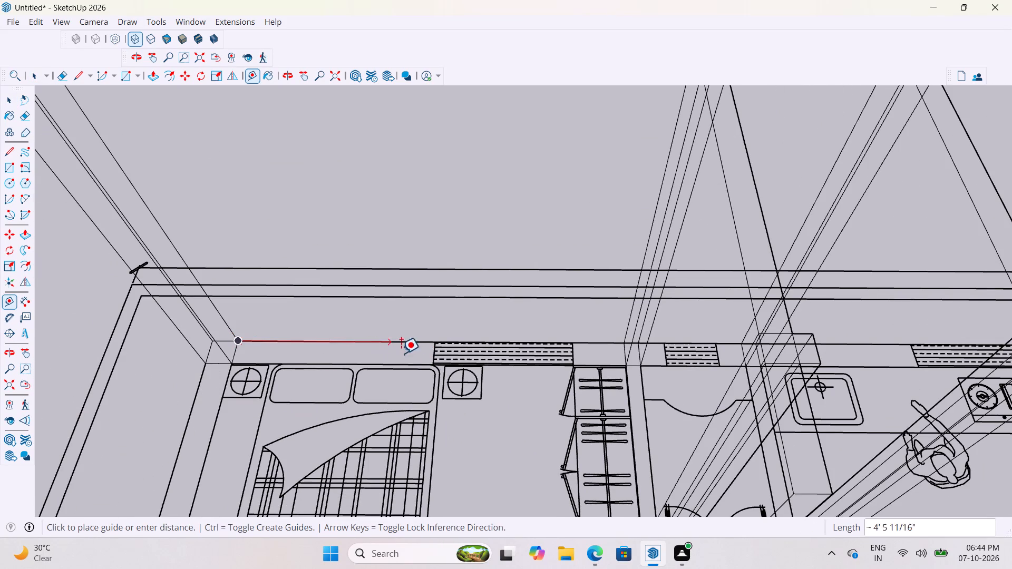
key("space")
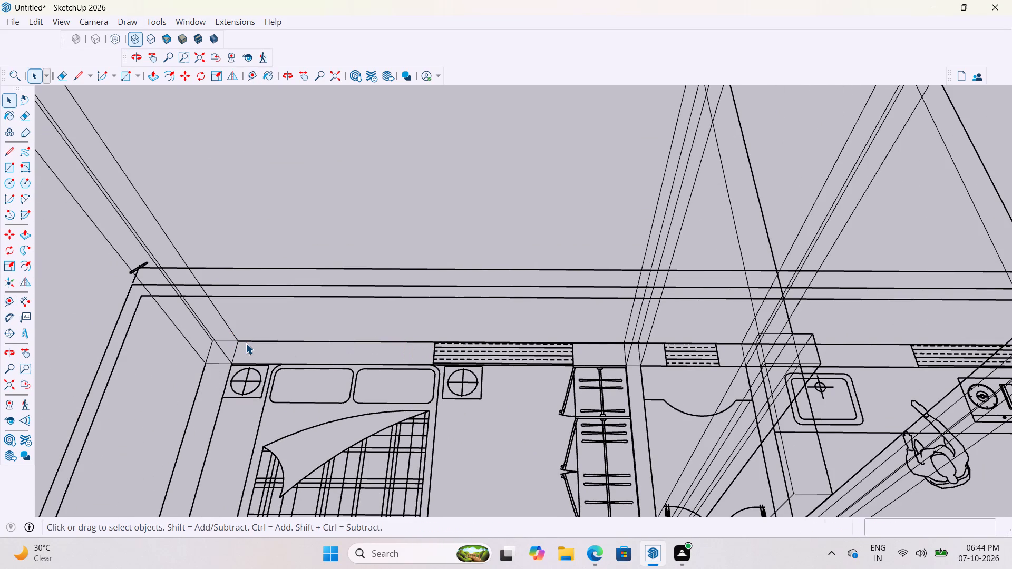
Place a guide 6' 6" from the bedroom's outer corner edge, aligned with the near end of the bedroom window outline.
key("t")
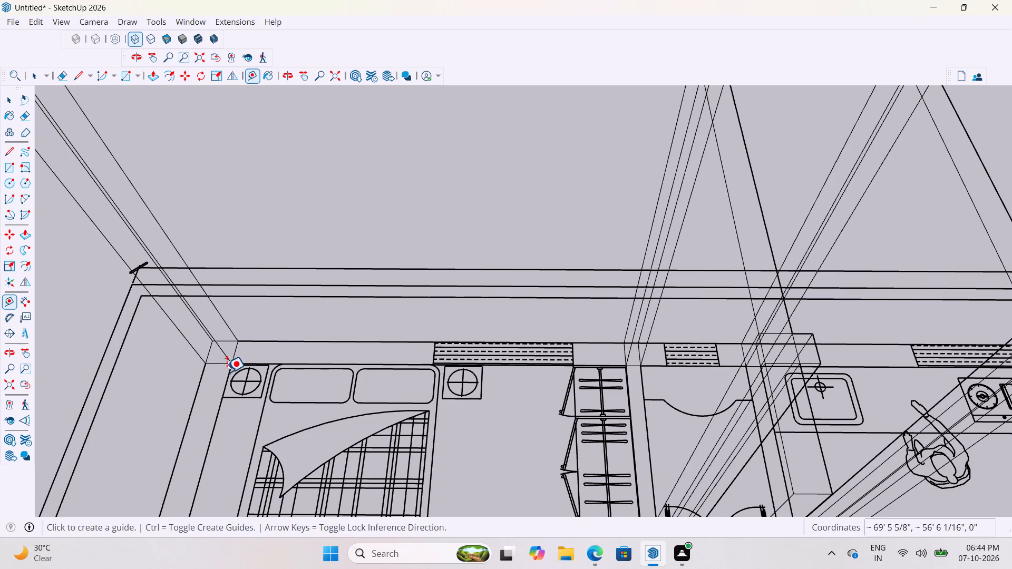
scroll(267, 341, "up", 5)
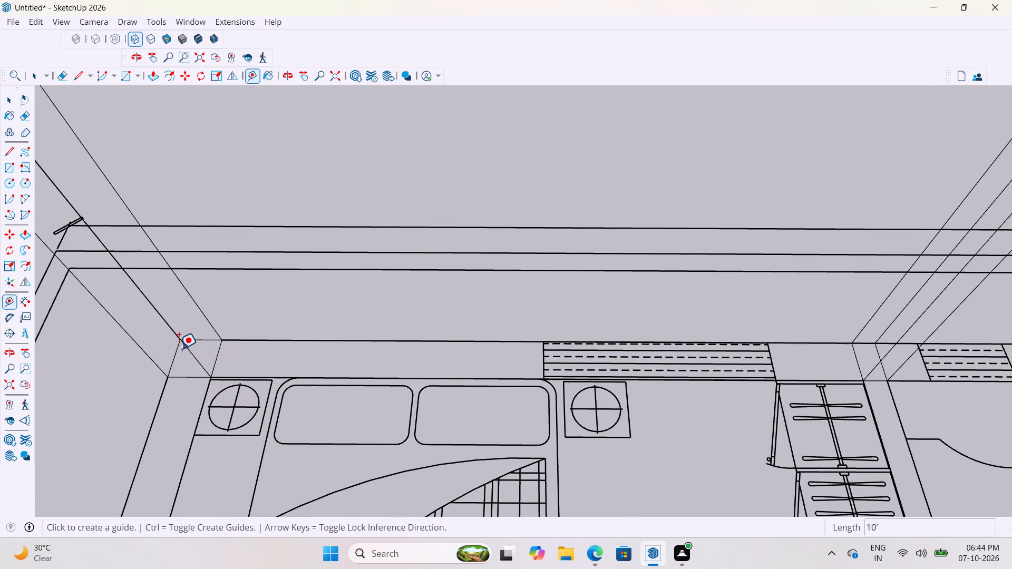
left_click(171, 357)
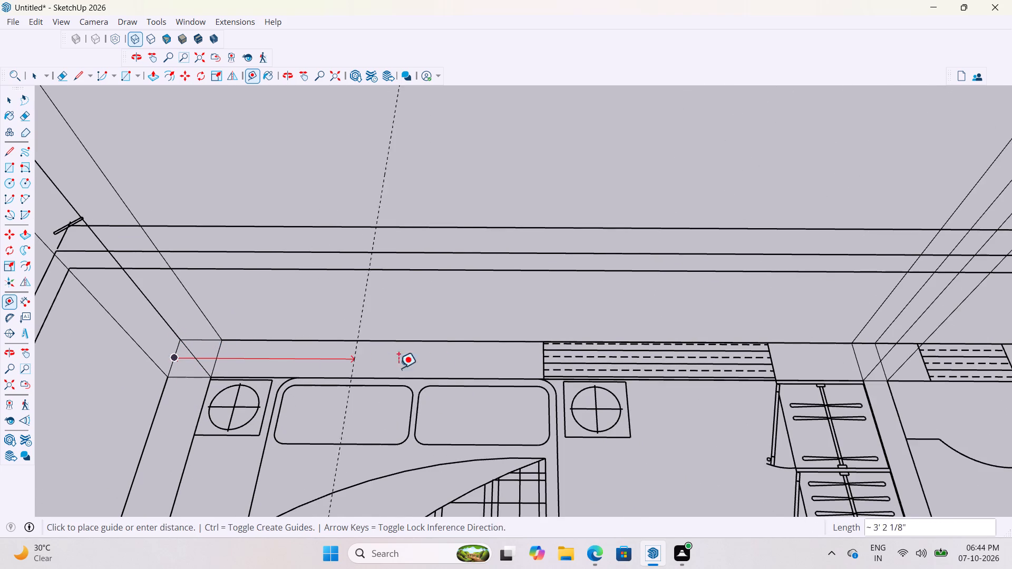
left_click(541, 366)
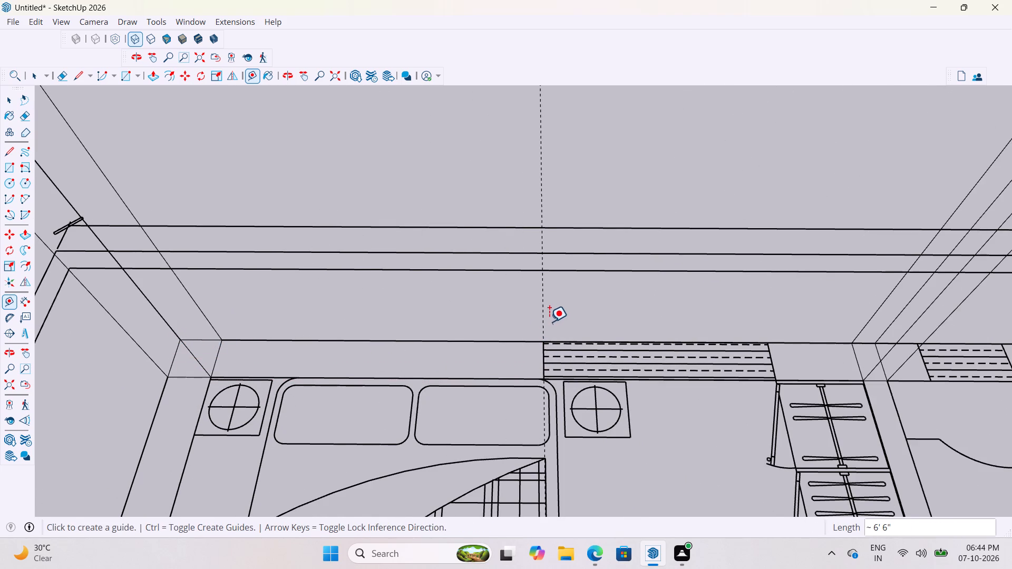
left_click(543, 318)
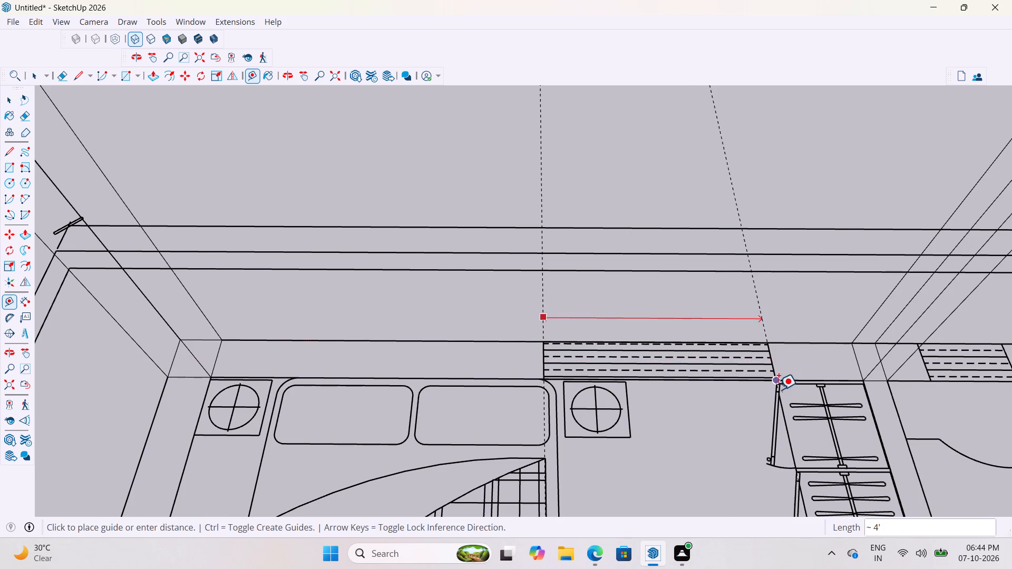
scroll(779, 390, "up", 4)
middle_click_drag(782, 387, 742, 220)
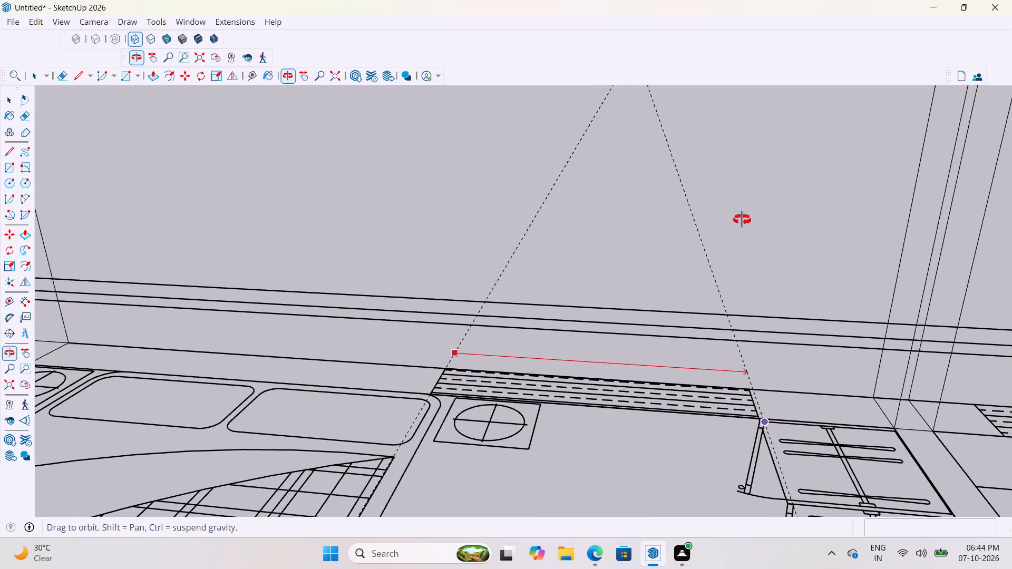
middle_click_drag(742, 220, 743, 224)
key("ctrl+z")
Place a second guide 4' from the first one, aligned with the wardrobe-side end of the bedroom window outline.
scroll(697, 247, "down", 4)
scroll(673, 278, "up", 3)
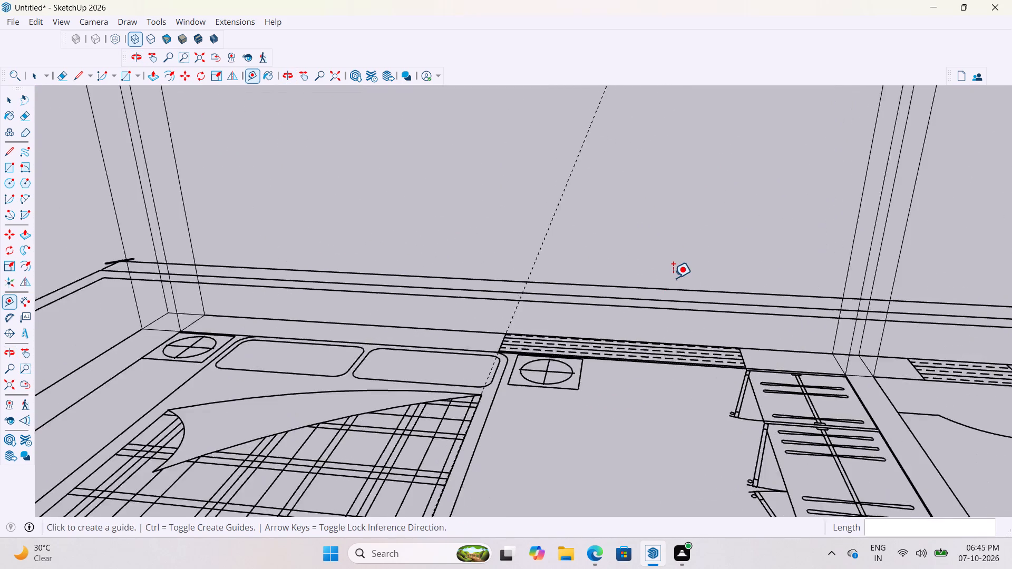
middle_click_drag(693, 316, 658, 323)
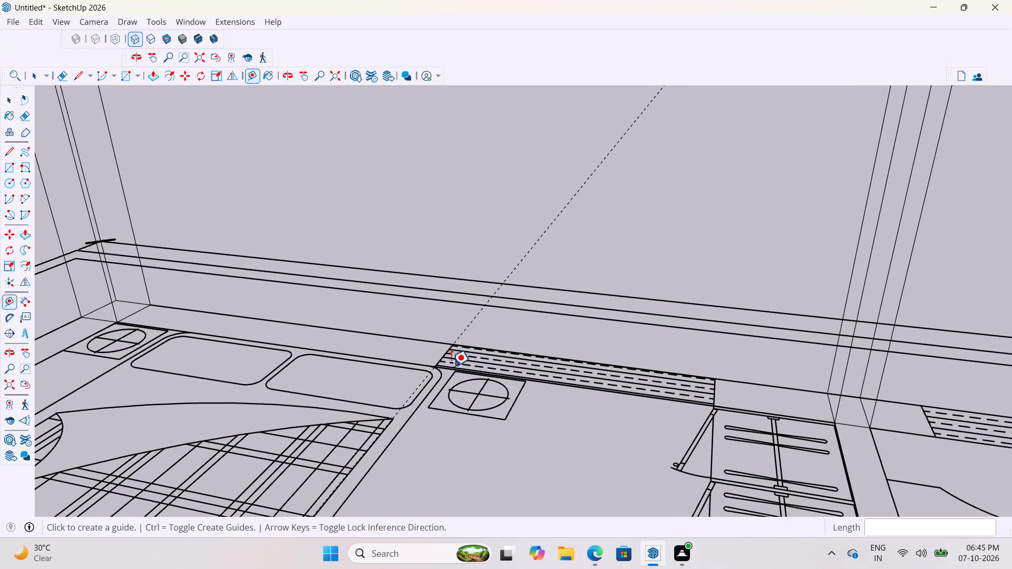
scroll(428, 360, "up", 3)
middle_click_drag(485, 324, 598, 341)
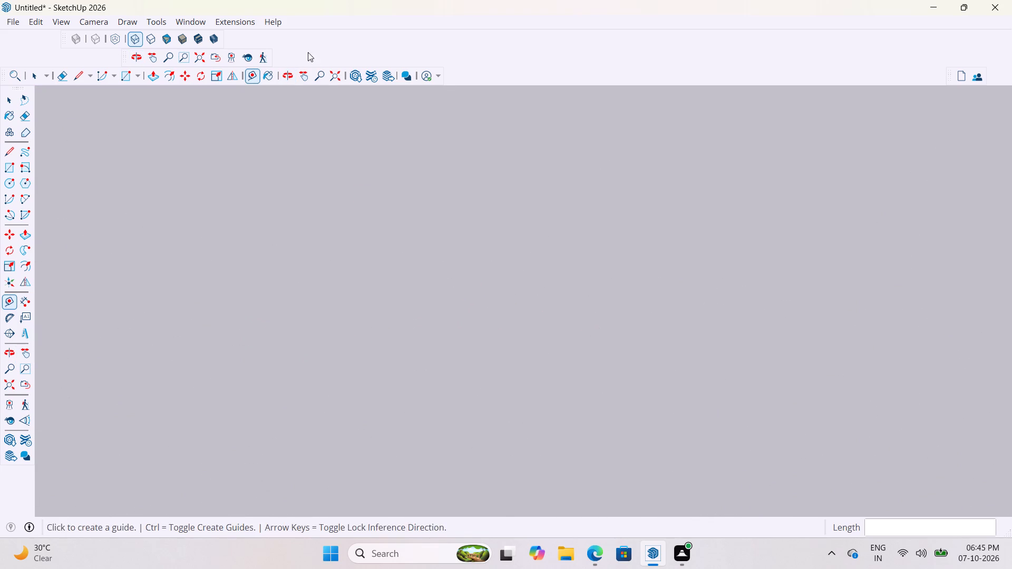
left_click(328, 77)
scroll(534, 385, "up", 2)
scroll(482, 340, "down", 4)
scroll(532, 457, "up", 7)
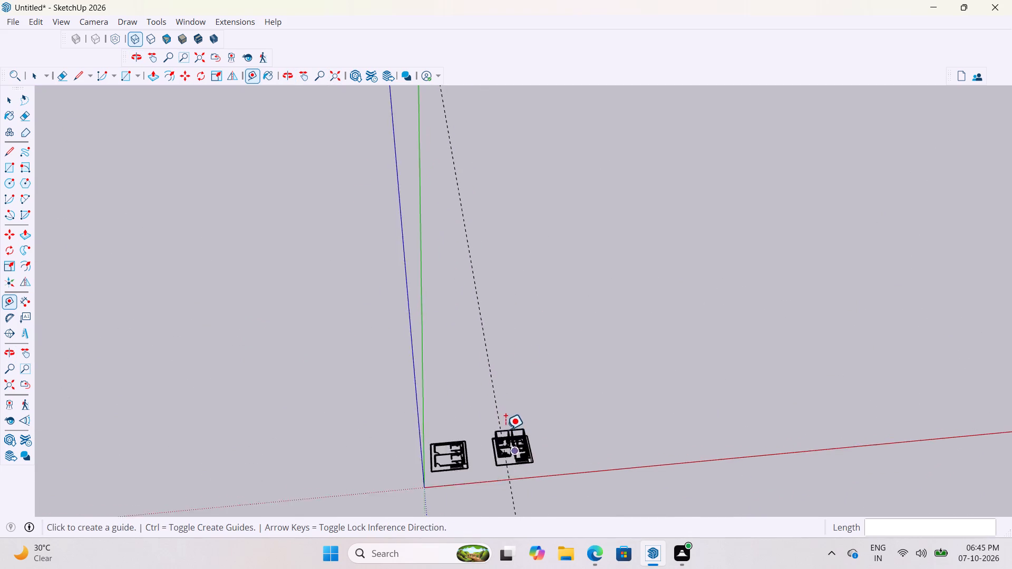
scroll(505, 430, "up", 20)
scroll(505, 430, "up", 13)
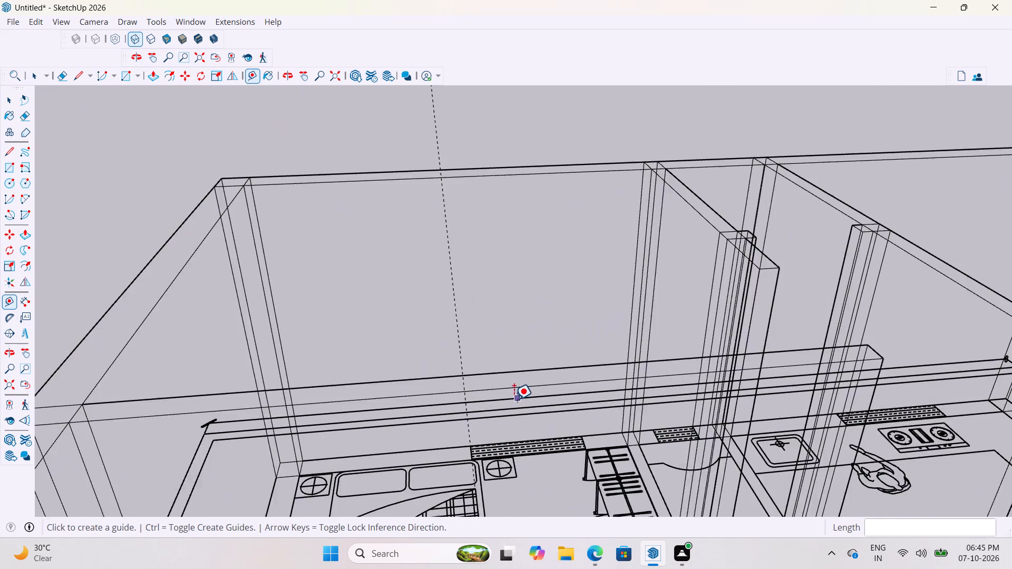
scroll(514, 400, "up", 3)
middle_click_drag(550, 441, 504, 436)
scroll(495, 439, "down", 3)
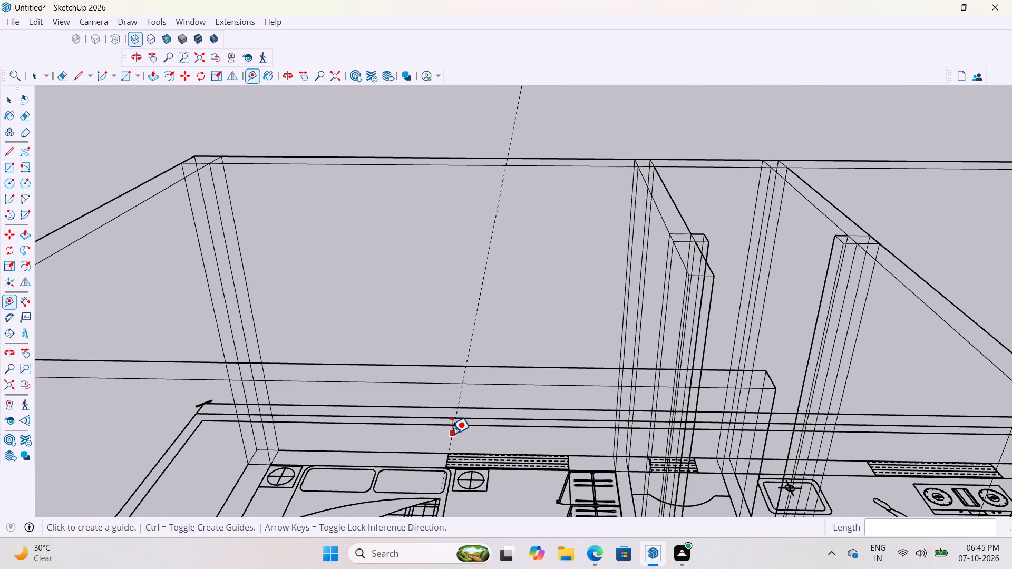
left_click(452, 434)
left_click(571, 462)
scroll(568, 462, "down", 4)
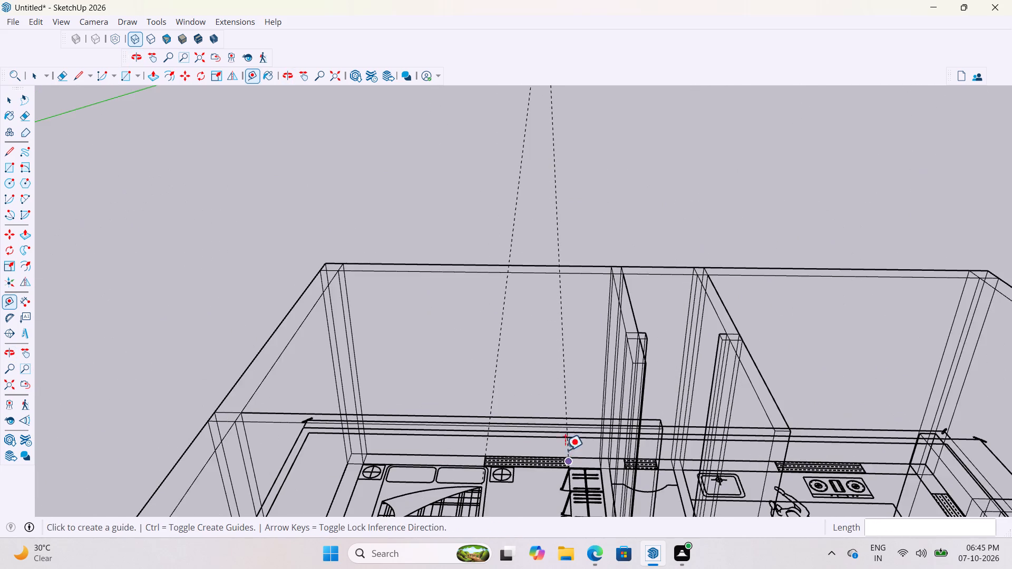
Set the face style back to shaded with textures.
middle_click_drag(571, 436, 557, 433)
scroll(538, 435, "down", 4)
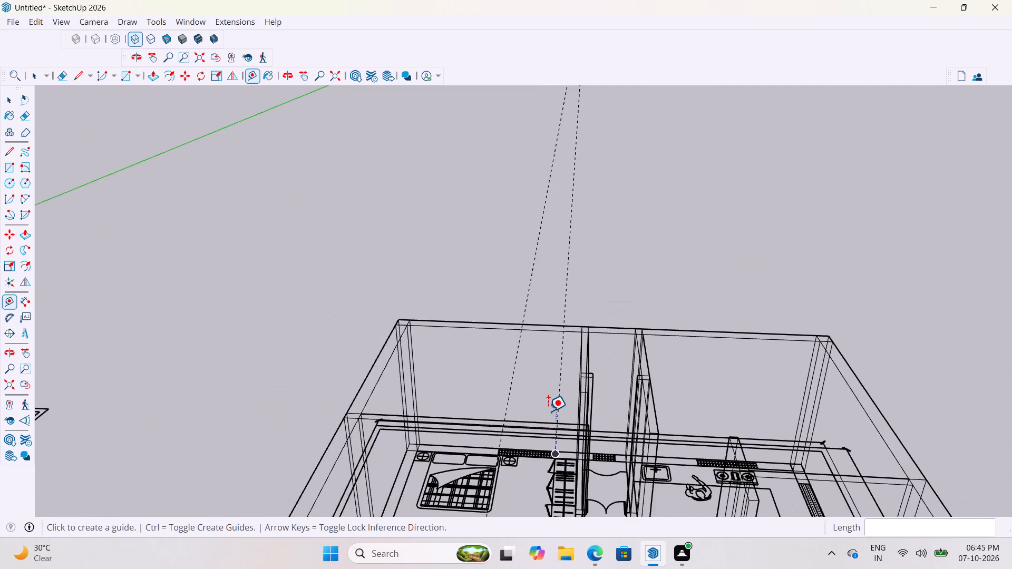
scroll(548, 411, "up", 7)
middle_click_drag(549, 357, 558, 356)
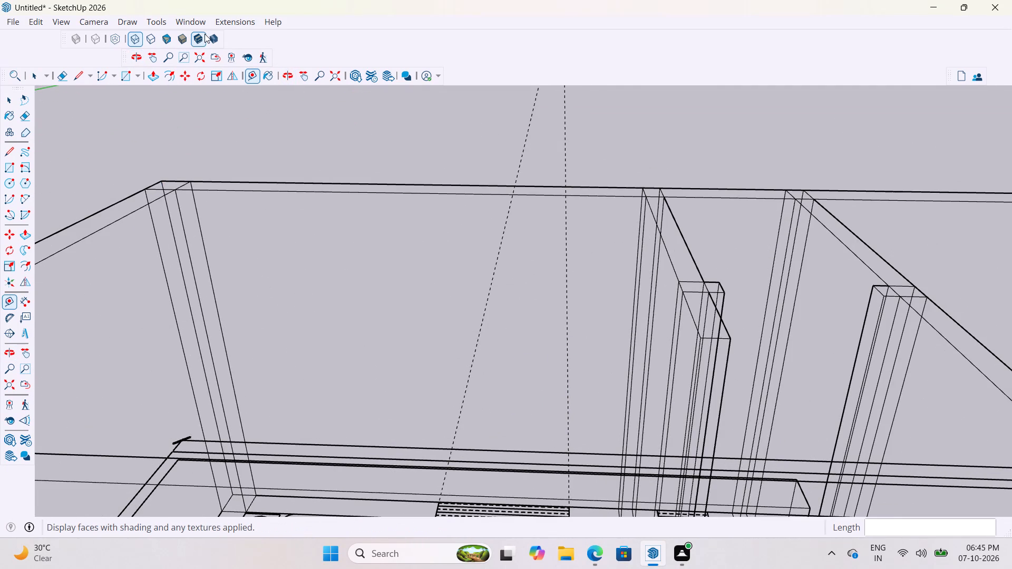
left_click(201, 35)
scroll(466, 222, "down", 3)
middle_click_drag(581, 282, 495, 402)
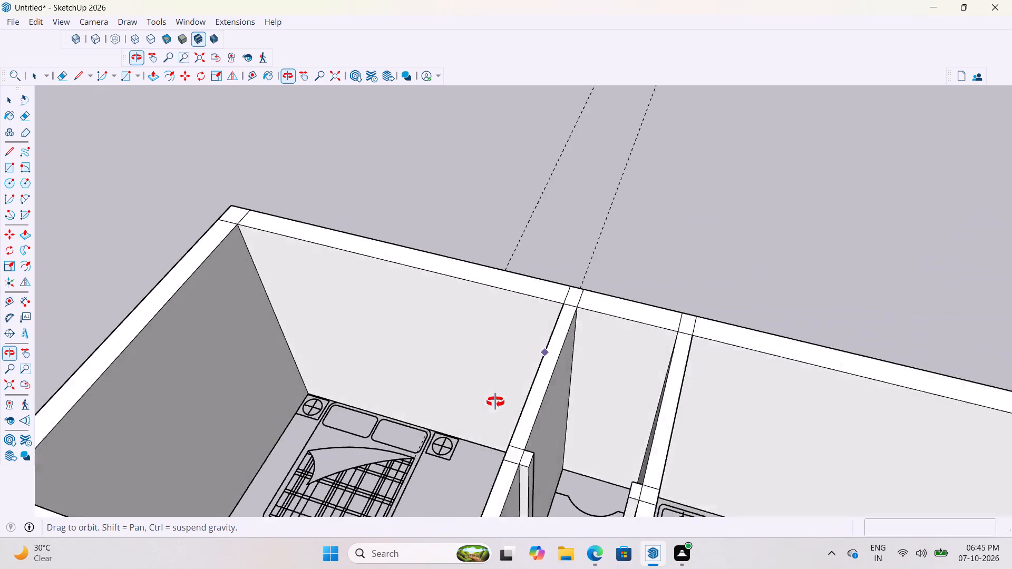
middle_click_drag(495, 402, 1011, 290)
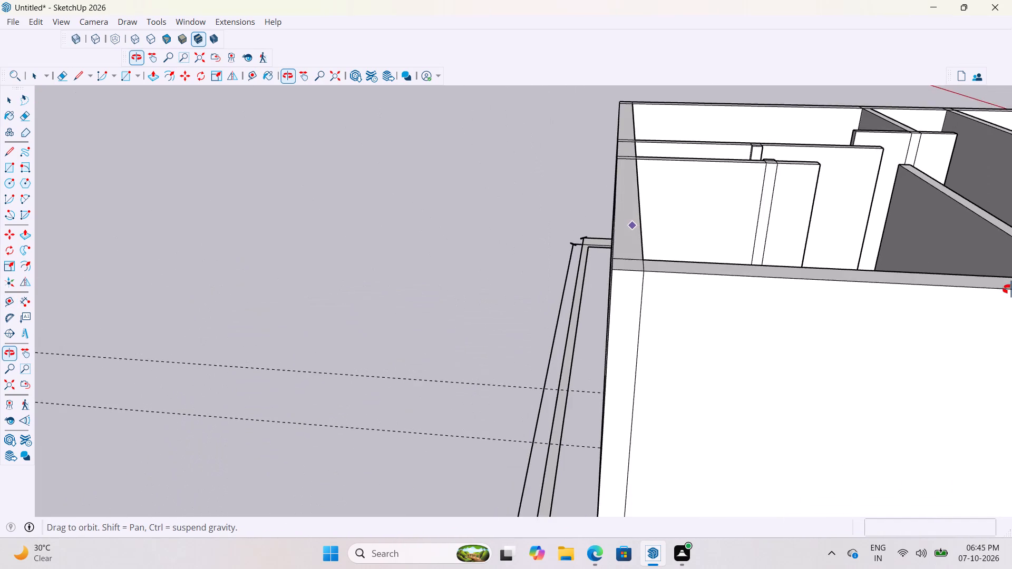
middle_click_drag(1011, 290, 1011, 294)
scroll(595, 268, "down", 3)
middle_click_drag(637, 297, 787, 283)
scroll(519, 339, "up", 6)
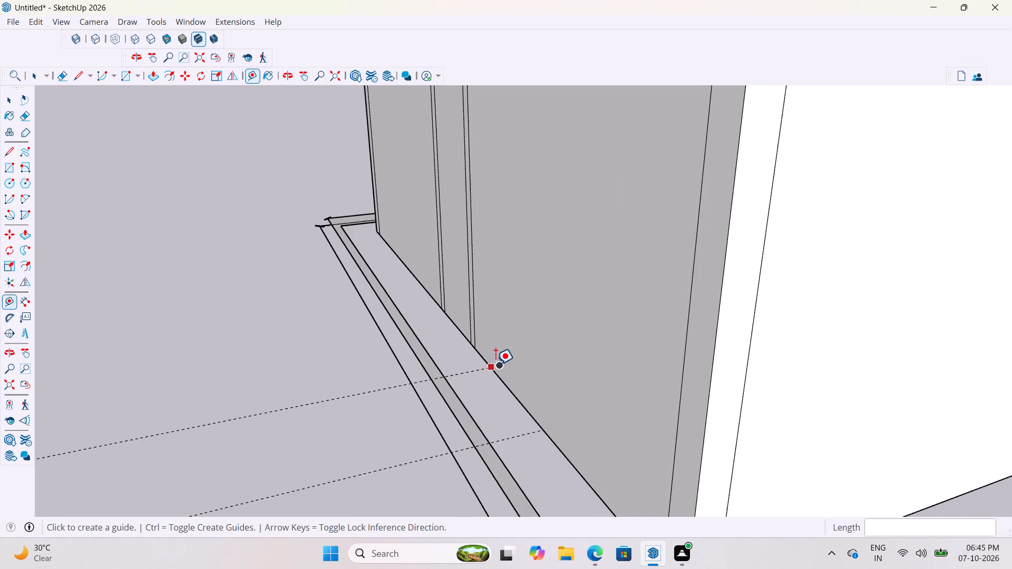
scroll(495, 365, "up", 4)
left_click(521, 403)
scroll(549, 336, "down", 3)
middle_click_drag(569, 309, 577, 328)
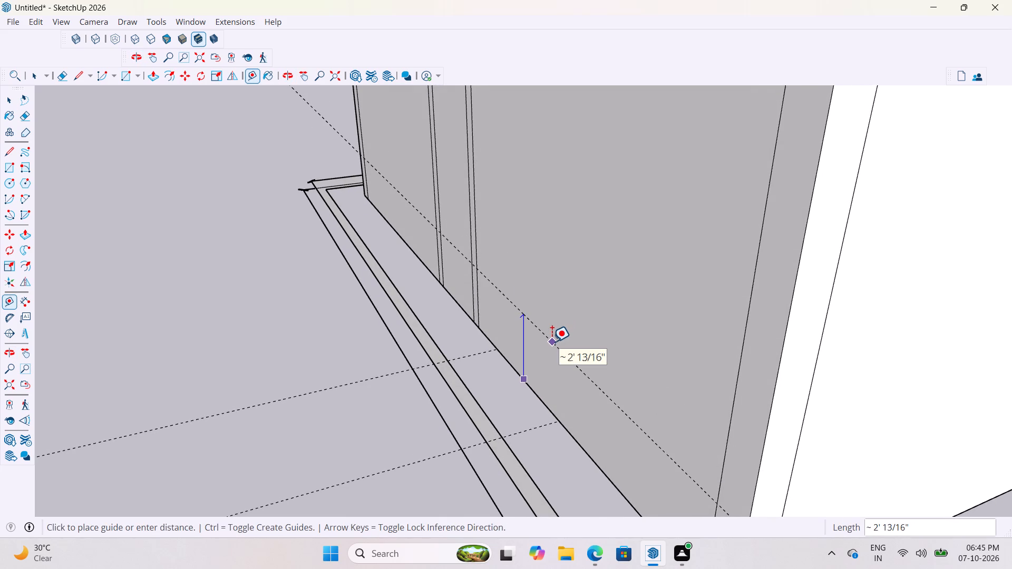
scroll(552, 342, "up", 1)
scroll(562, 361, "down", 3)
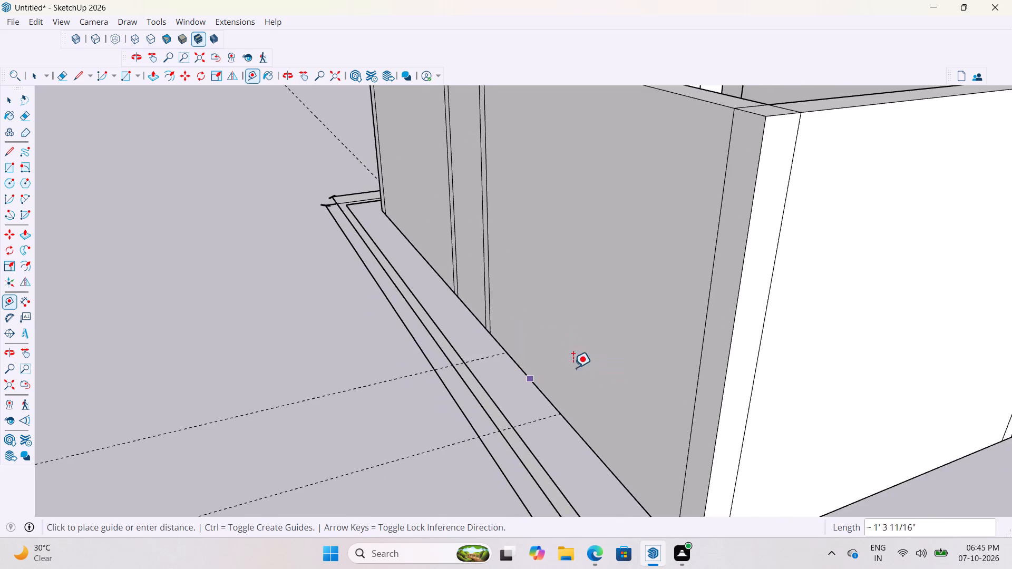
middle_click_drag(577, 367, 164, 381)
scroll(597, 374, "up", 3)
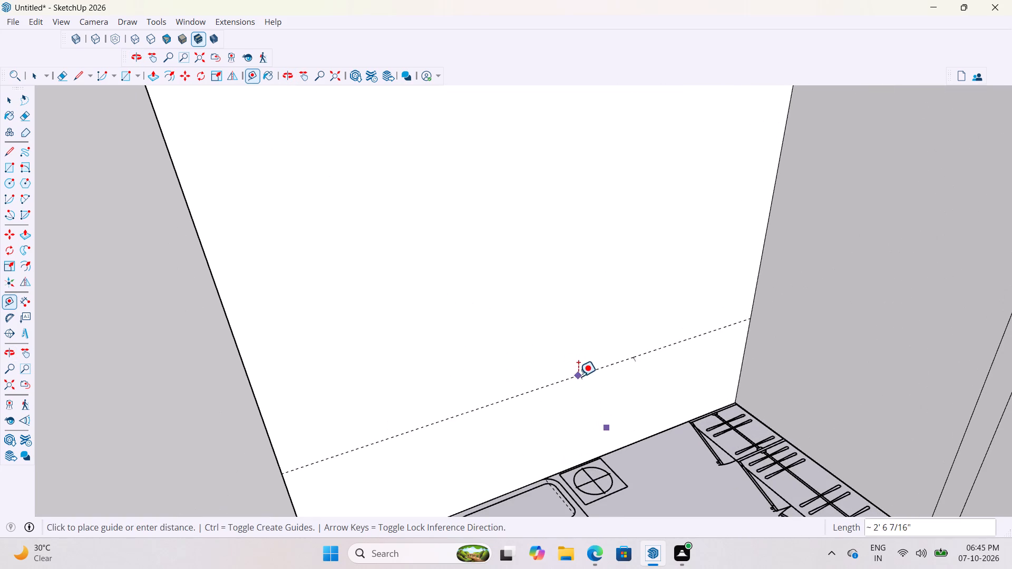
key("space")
Examine where the two window guides meet the bedroom's outer wall, from inside the room and from above.
scroll(612, 447, "down", 2)
middle_click_drag(622, 468, 591, 468)
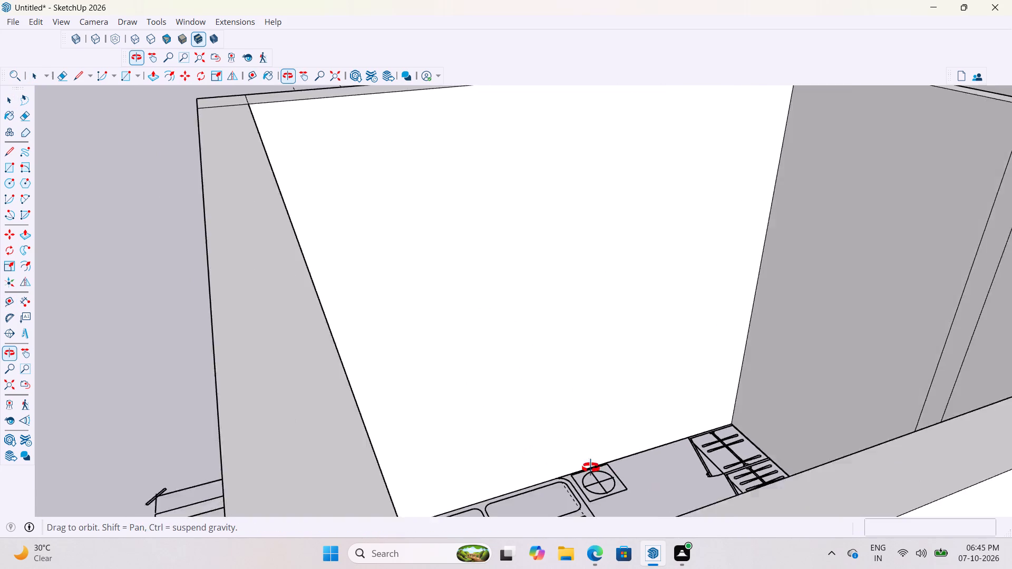
middle_click_drag(591, 468, 489, 533)
scroll(544, 478, "down", 4)
middle_click_drag(591, 482, 552, 517)
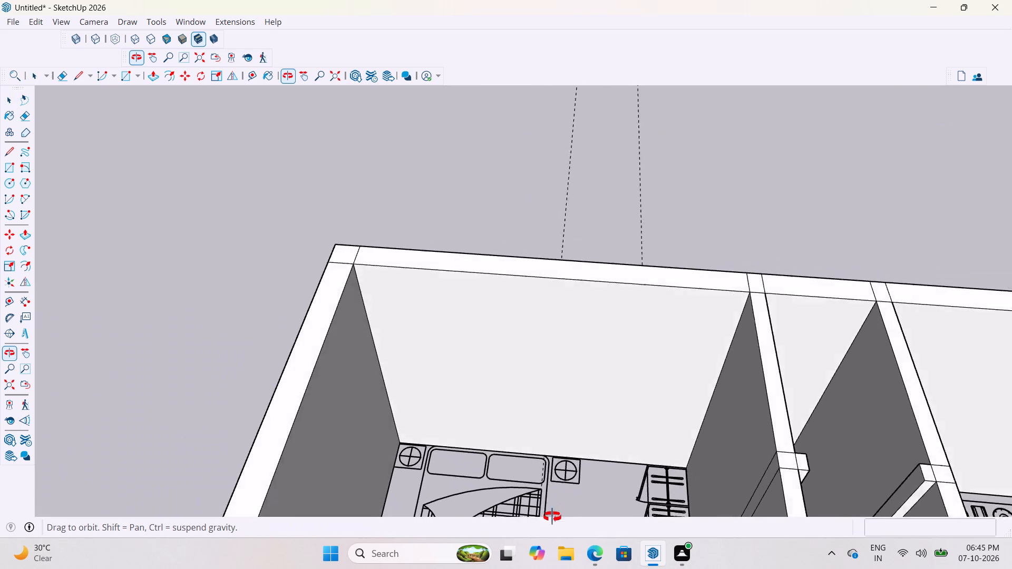
middle_click_drag(552, 517, 547, 527)
scroll(609, 499, "up", 8)
scroll(610, 467, "down", 15)
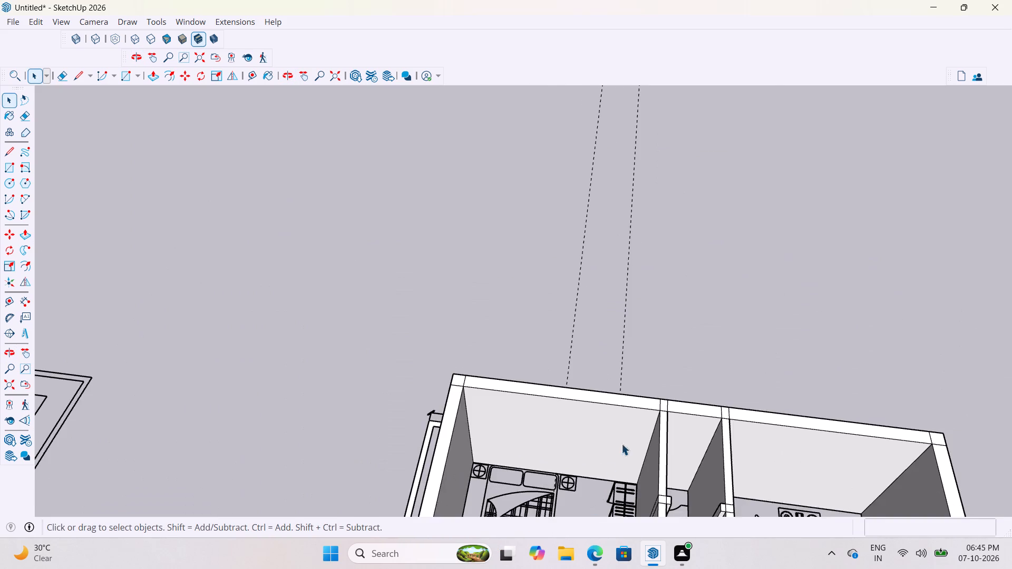
scroll(632, 426, "up", 3)
middle_click_drag(630, 398, 610, 400)
scroll(593, 398, "down", 9)
scroll(548, 484, "up", 15)
middle_click_drag(606, 434, 619, 434)
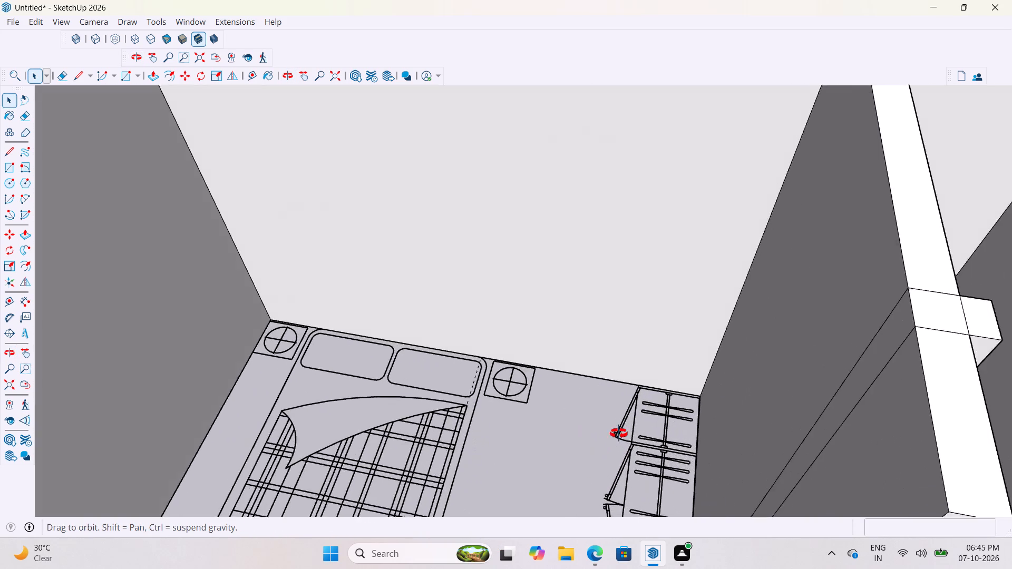
middle_click_drag(619, 434, 532, 517)
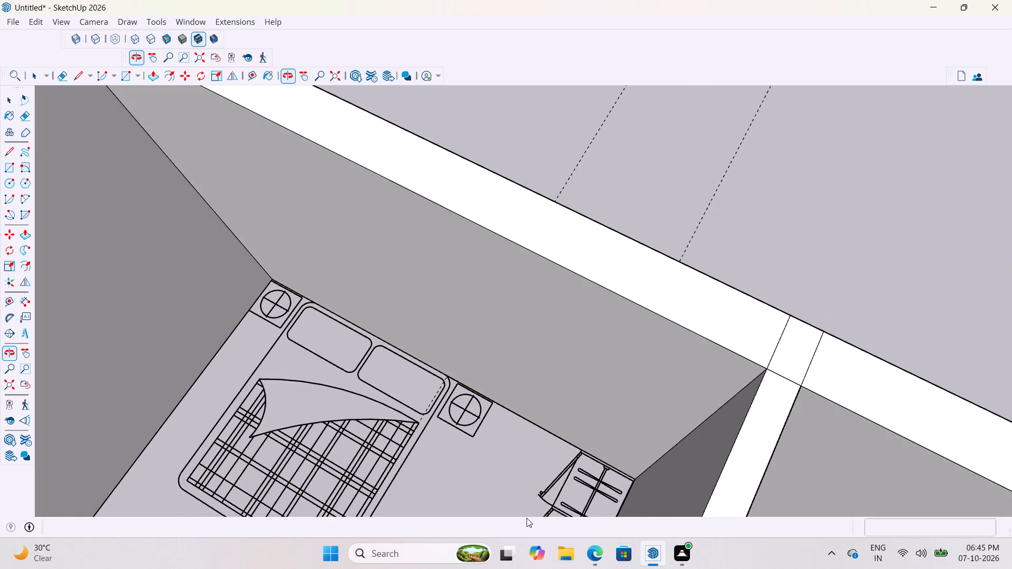
scroll(554, 507, "down", 8)
middle_click_drag(570, 418, 629, 407)
scroll(577, 366, "up", 2)
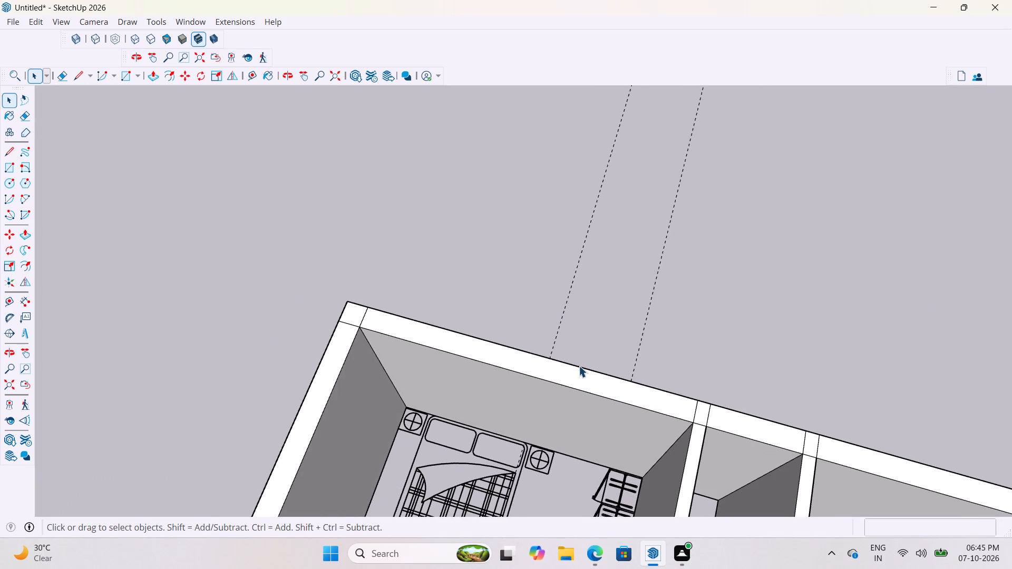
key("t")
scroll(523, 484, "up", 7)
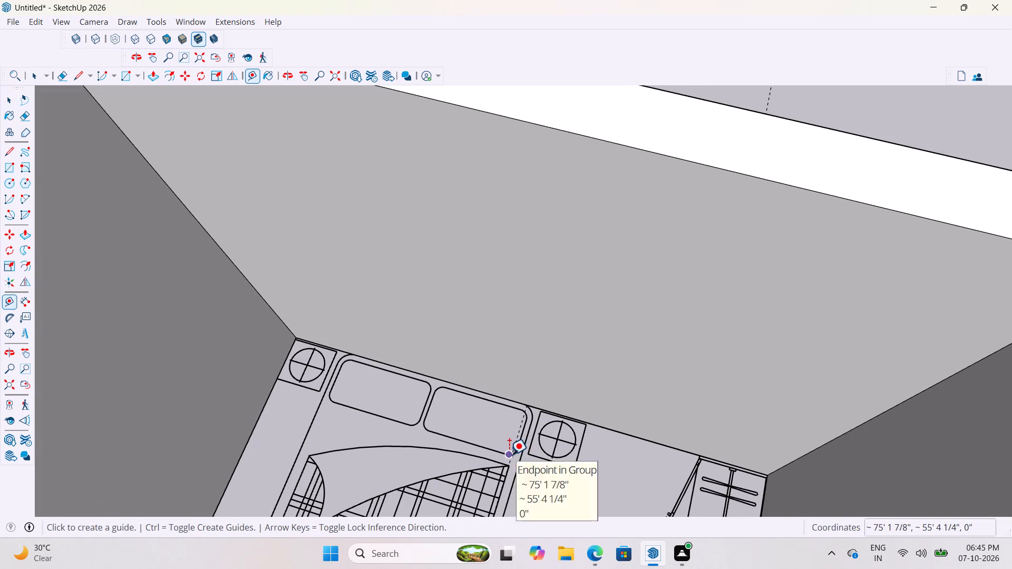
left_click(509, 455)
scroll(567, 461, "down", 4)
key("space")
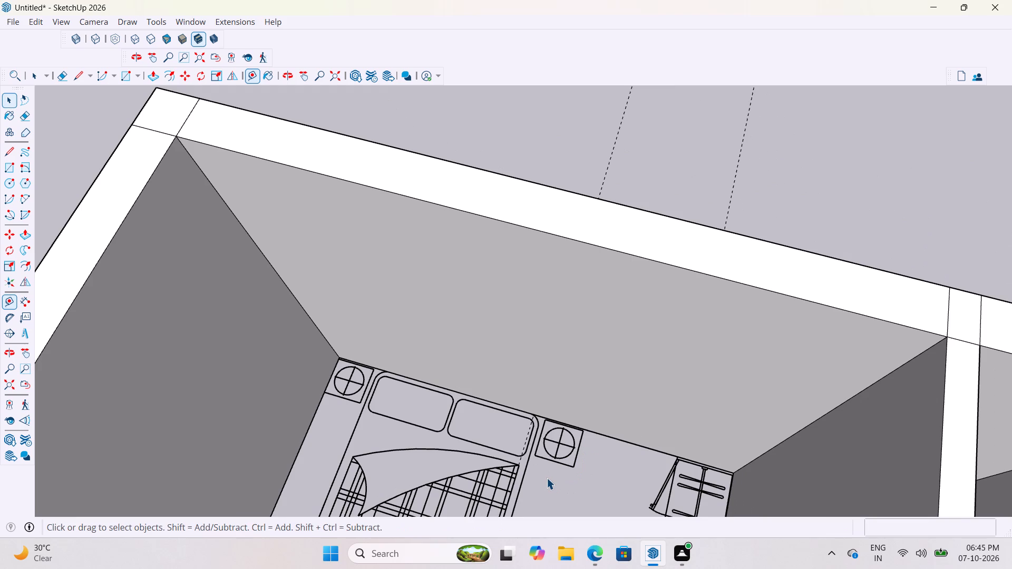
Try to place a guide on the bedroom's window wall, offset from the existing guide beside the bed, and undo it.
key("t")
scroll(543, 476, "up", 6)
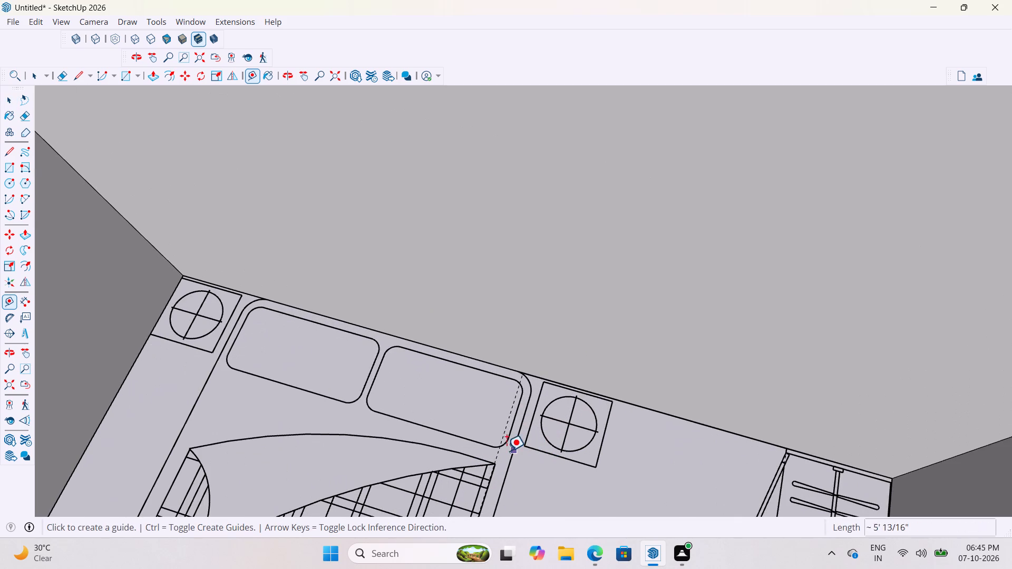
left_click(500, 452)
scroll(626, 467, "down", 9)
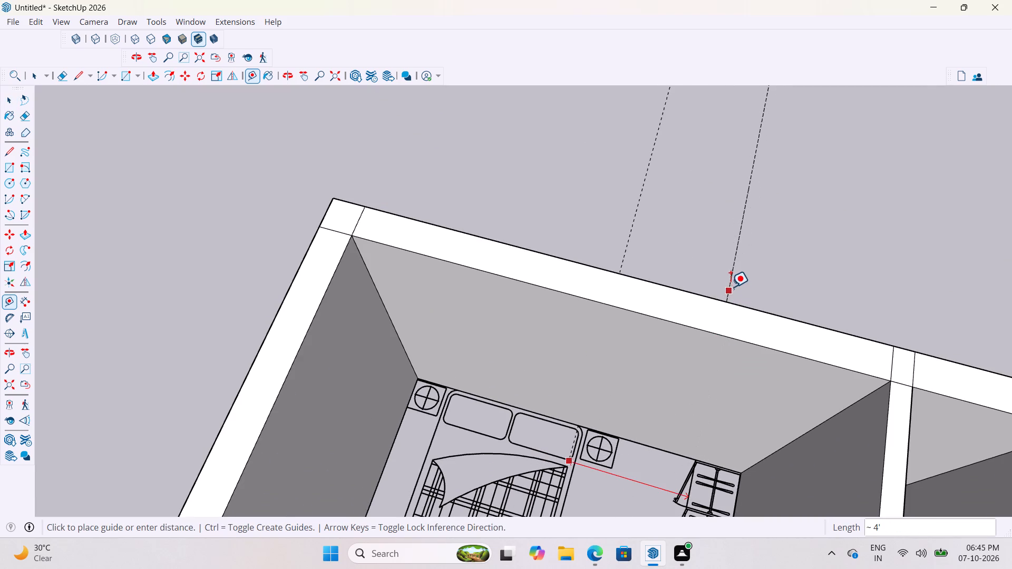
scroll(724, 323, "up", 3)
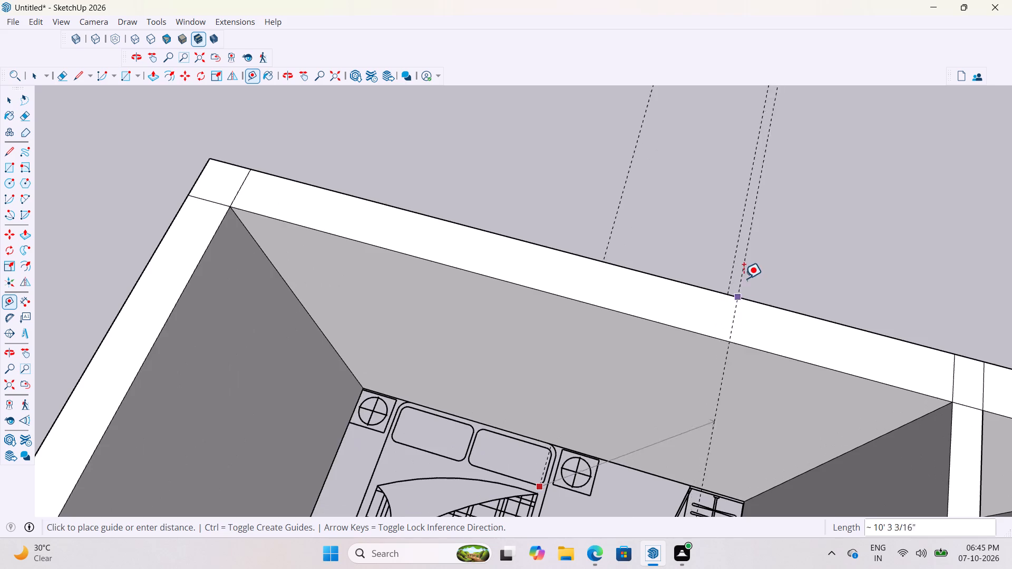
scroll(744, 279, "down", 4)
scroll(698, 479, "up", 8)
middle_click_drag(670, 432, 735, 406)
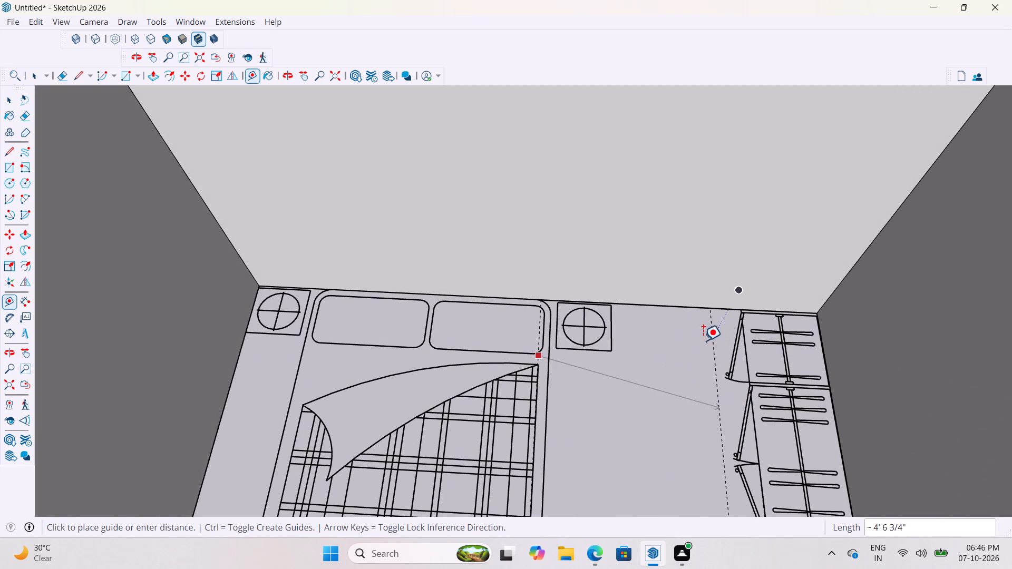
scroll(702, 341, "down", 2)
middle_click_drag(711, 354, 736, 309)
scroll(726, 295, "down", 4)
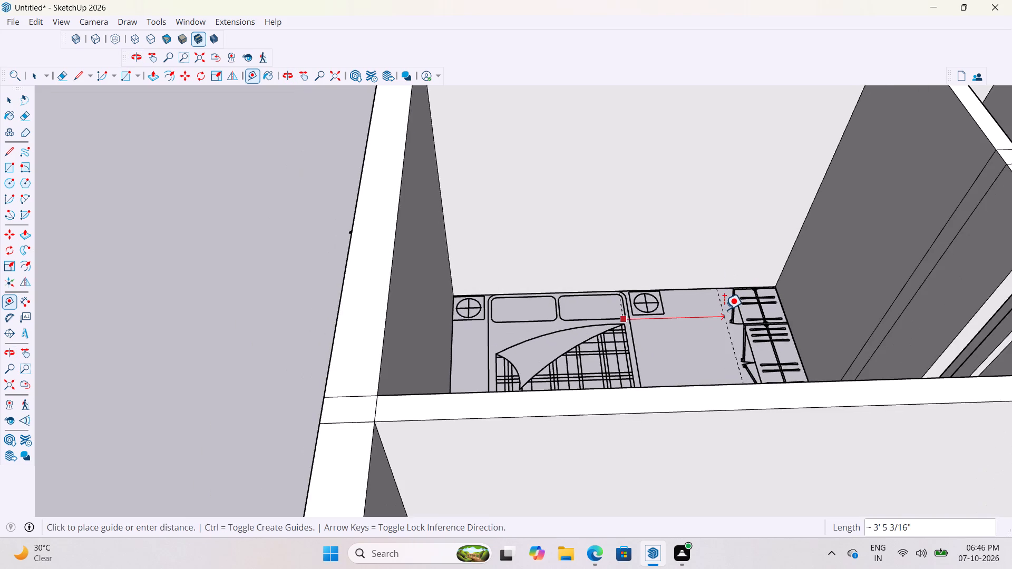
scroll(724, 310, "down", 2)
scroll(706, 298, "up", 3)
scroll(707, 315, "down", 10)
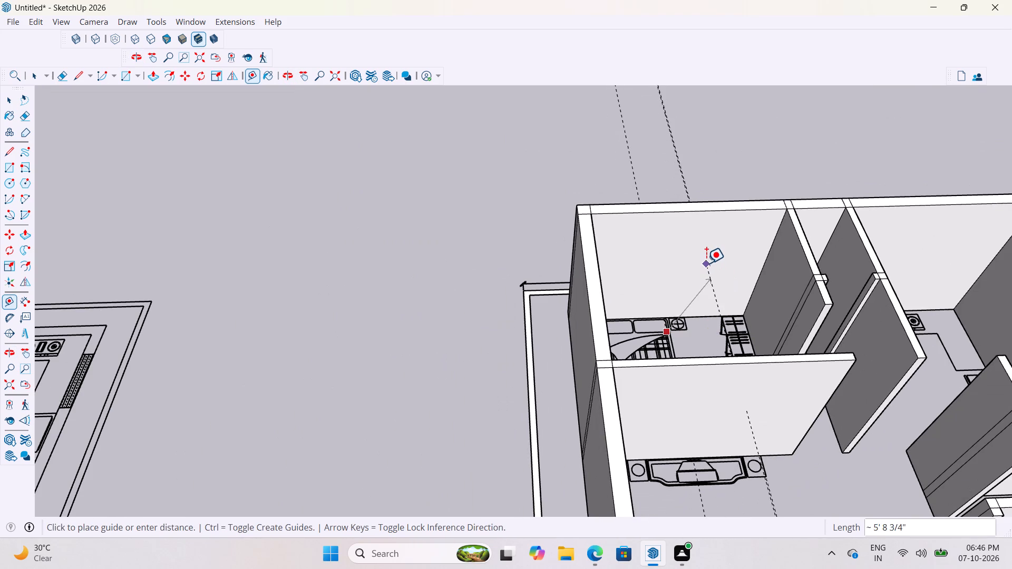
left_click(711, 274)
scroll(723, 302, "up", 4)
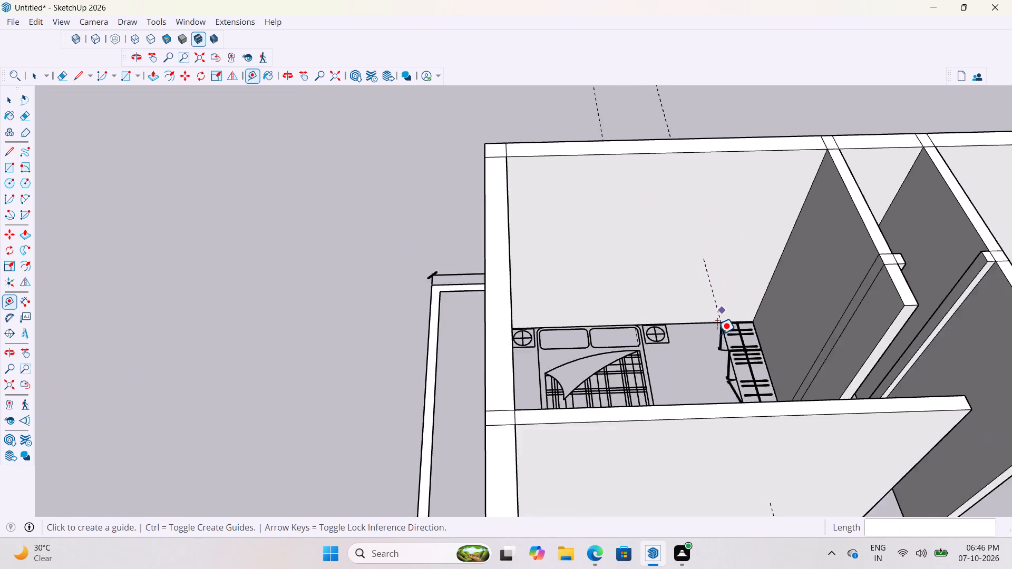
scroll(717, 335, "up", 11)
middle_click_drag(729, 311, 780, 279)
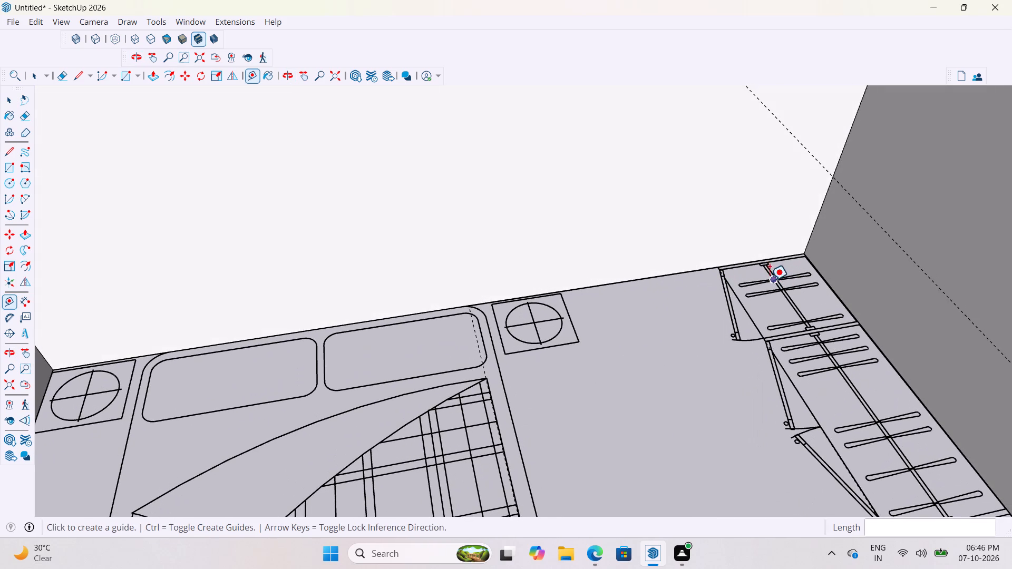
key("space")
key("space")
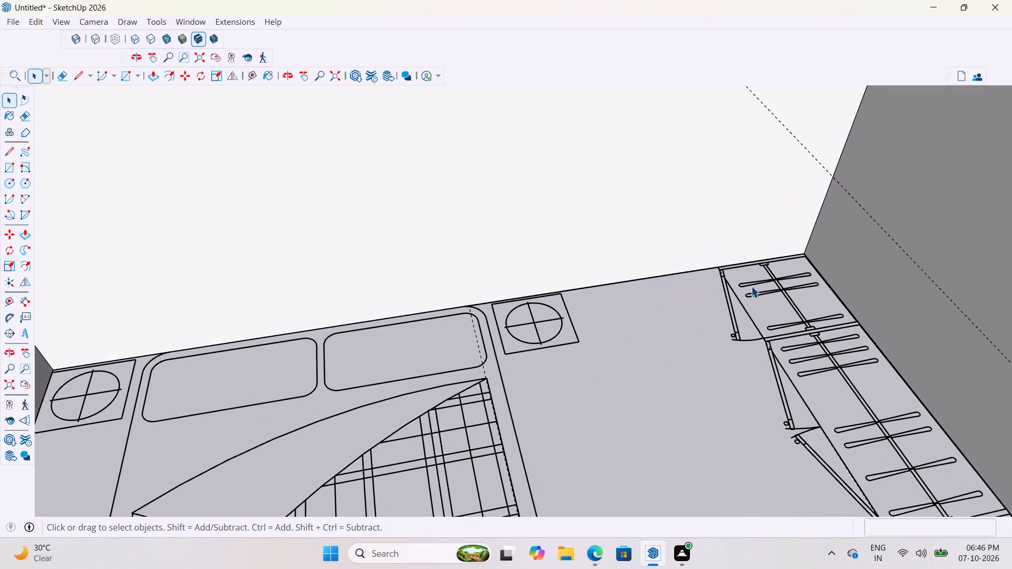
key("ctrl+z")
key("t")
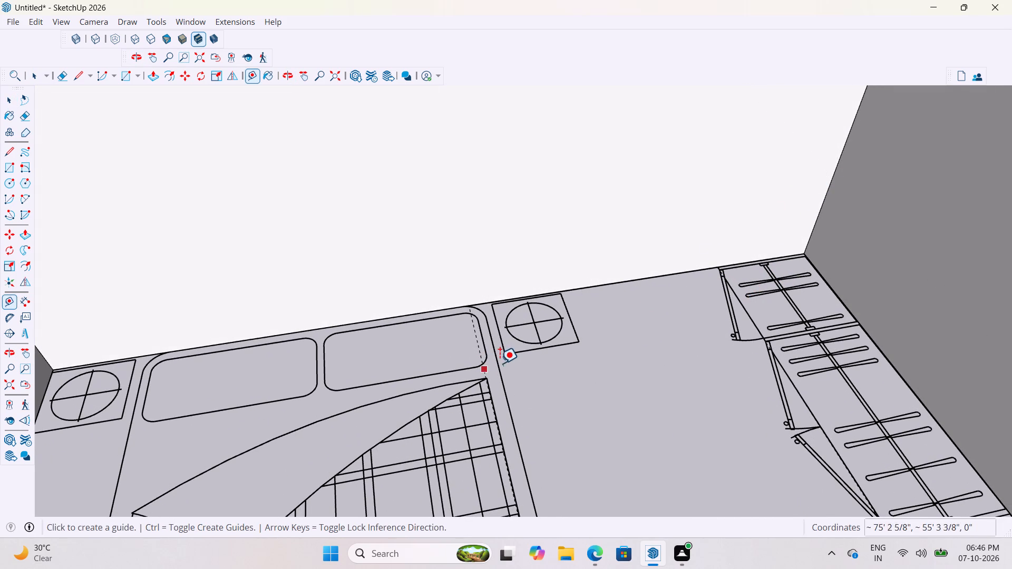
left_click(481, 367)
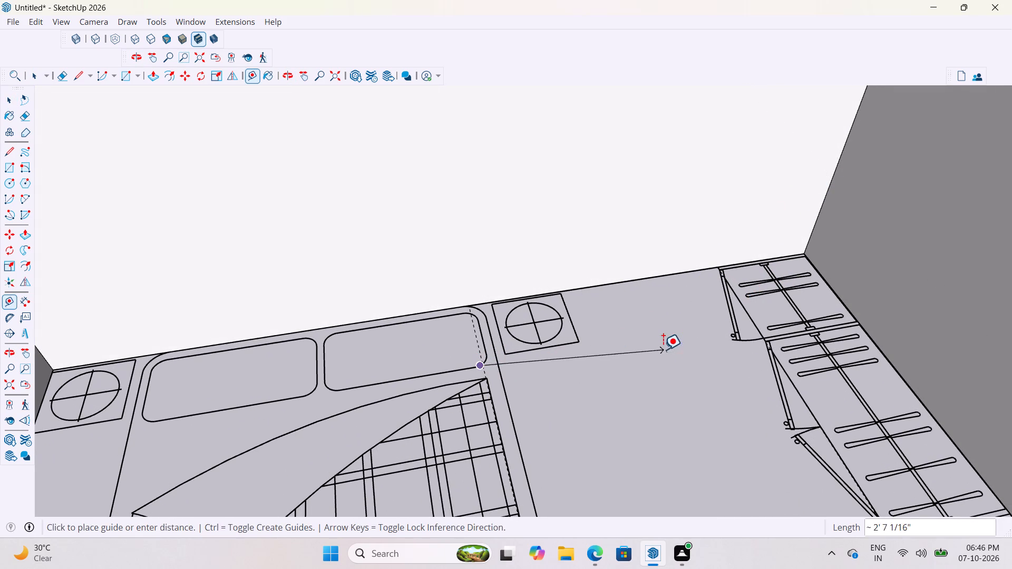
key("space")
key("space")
Select the wardrobe-side window guide where it extends outside the bedroom's outer wall.
scroll(578, 388, "down", 18)
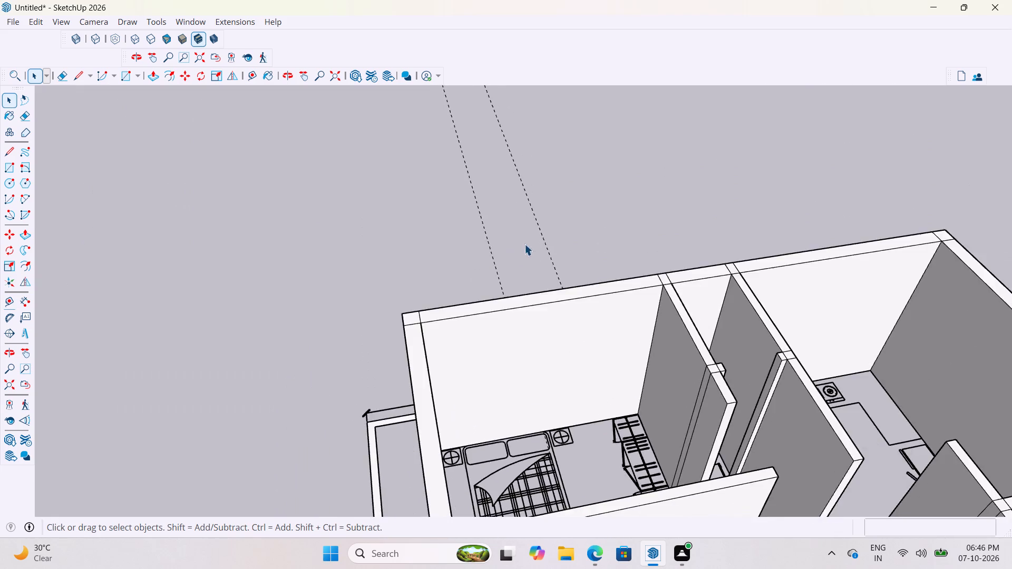
scroll(526, 233, "up", 4)
middle_click_drag(631, 316, 424, 468)
scroll(657, 386, "up", 4)
middle_click_drag(635, 389, 634, 388)
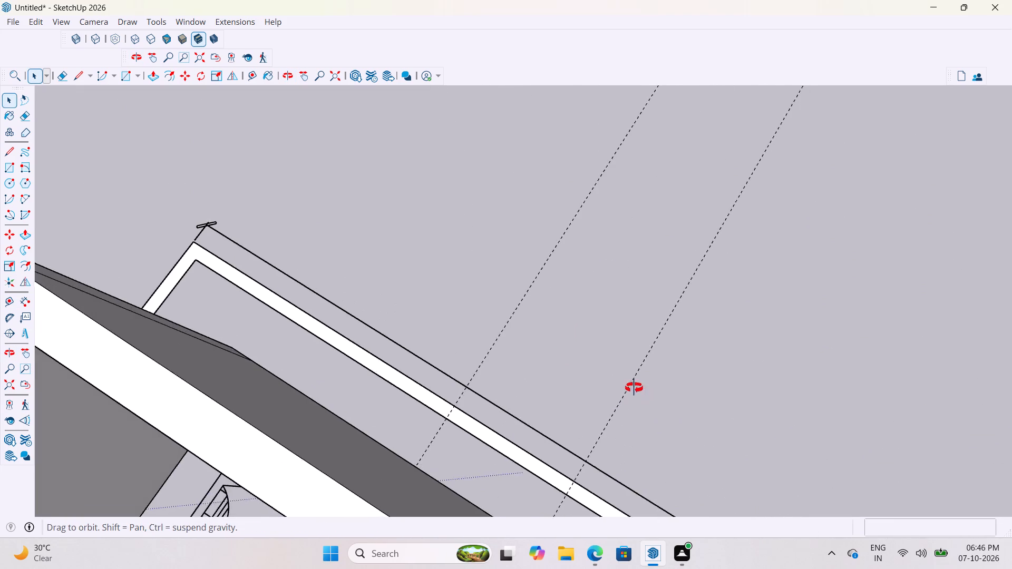
middle_click_drag(634, 388, 722, 380)
left_click(649, 350)
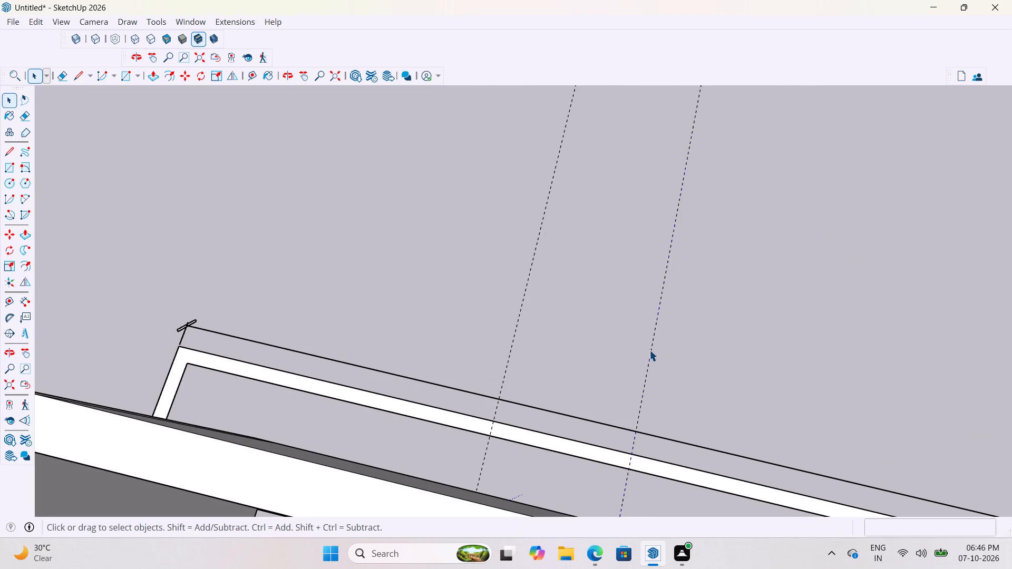
Delete the selected wardrobe-side window guide outside the bedroom's outer wall.
key("Delete")
scroll(529, 392, "up", 3)
middle_click_drag(562, 381, 309, 296)
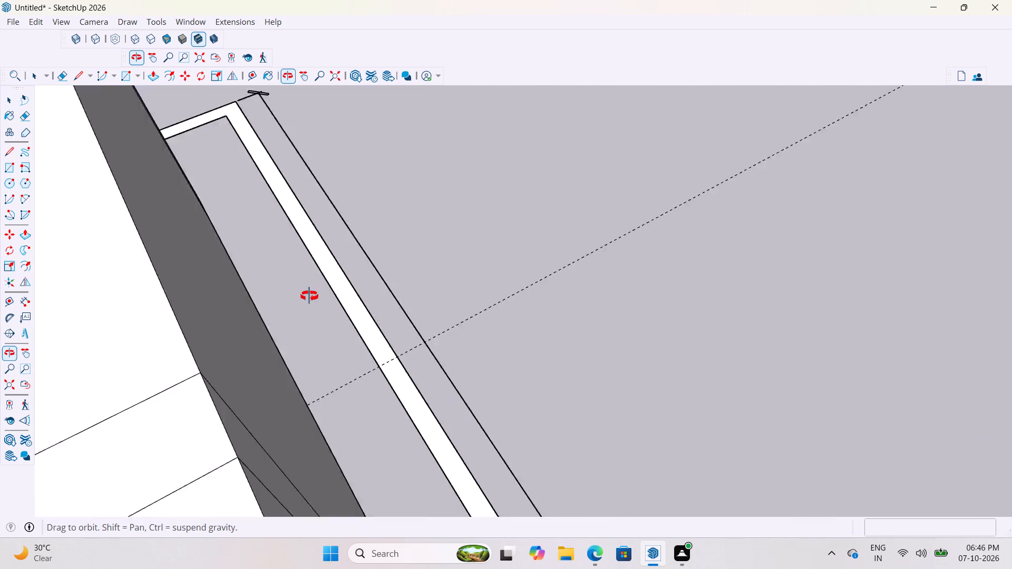
middle_click_drag(309, 296, 612, 254)
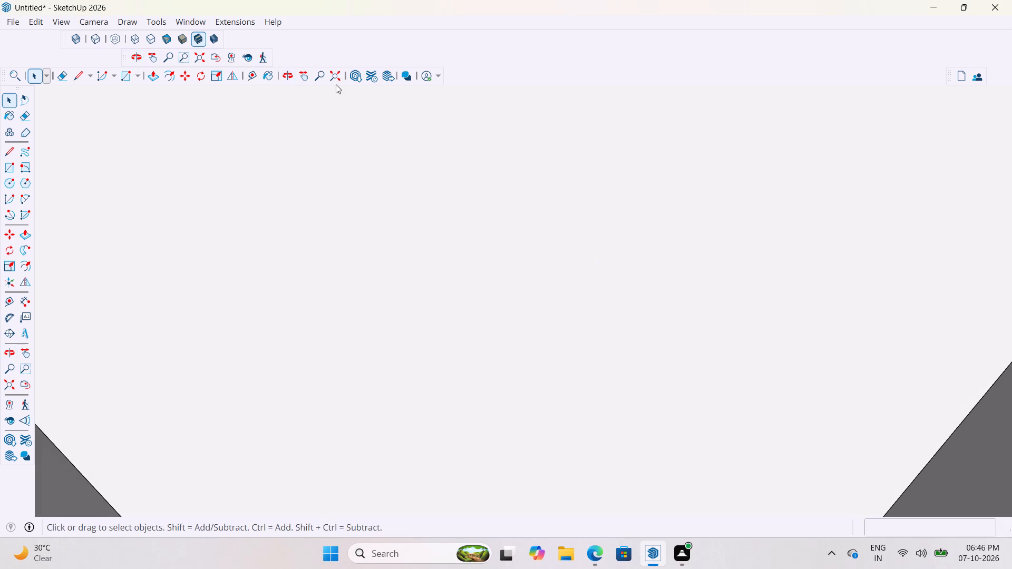
Turn on back edges so the plan's window lines show through the bedroom walls.
left_click(336, 84)
left_click(337, 77)
scroll(300, 223, "down", 4)
left_click(486, 404)
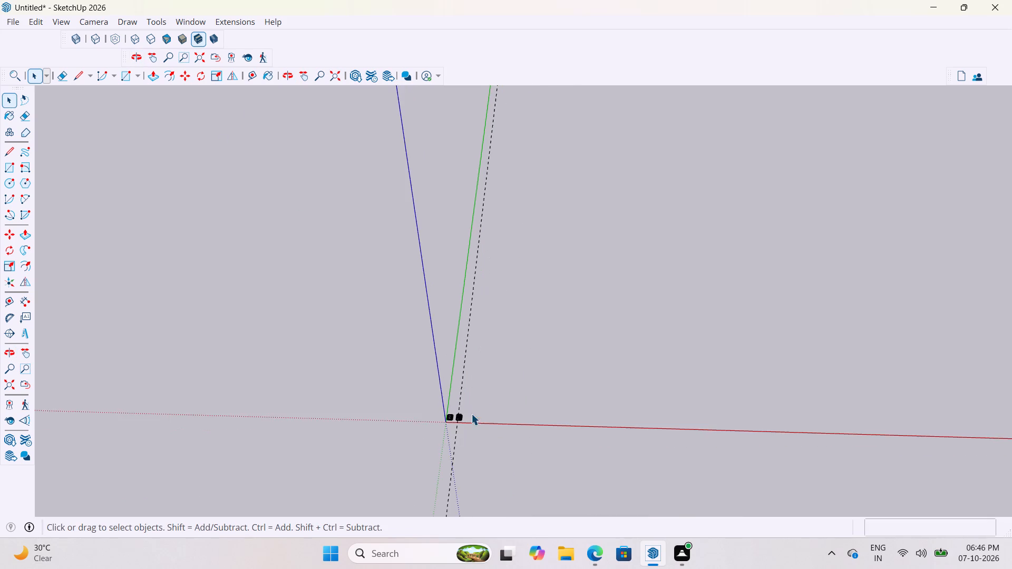
scroll(466, 419, "up", 20)
scroll(466, 419, "up", 19)
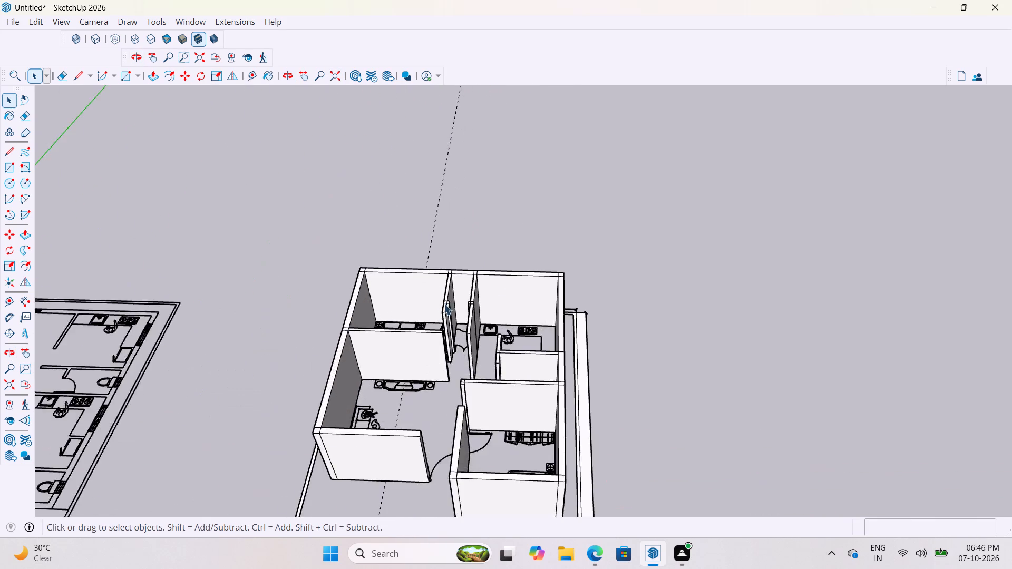
scroll(444, 303, "up", 10)
middle_click_drag(424, 323, 426, 380)
scroll(415, 372, "up", 5)
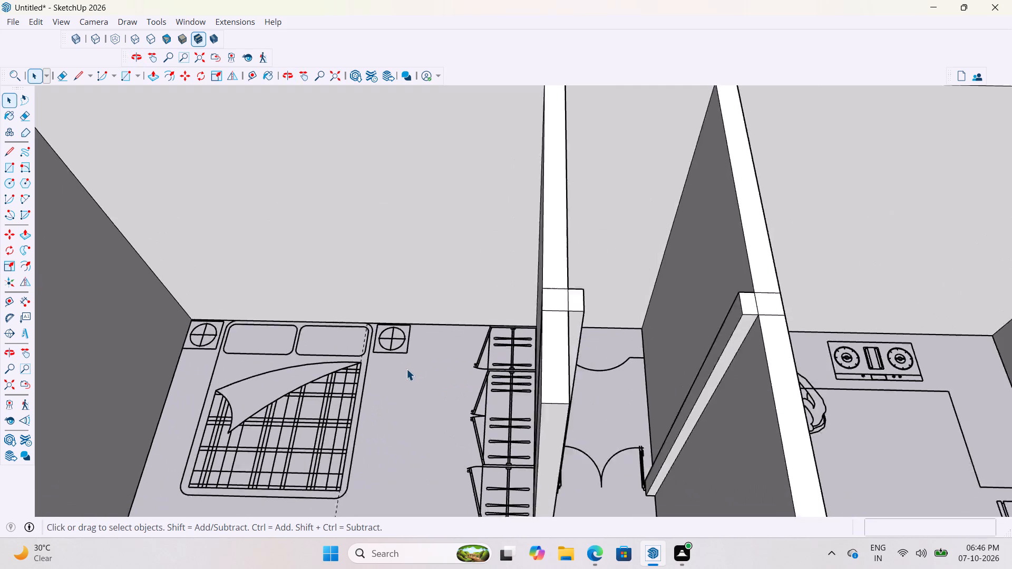
scroll(406, 369, "up", 1)
scroll(416, 381, "down", 6)
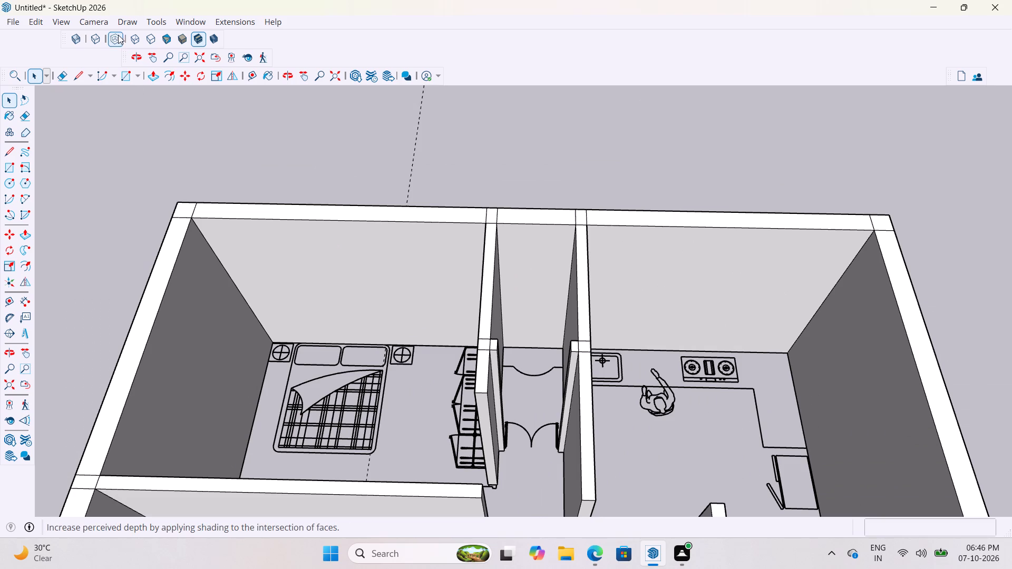
left_click(92, 37)
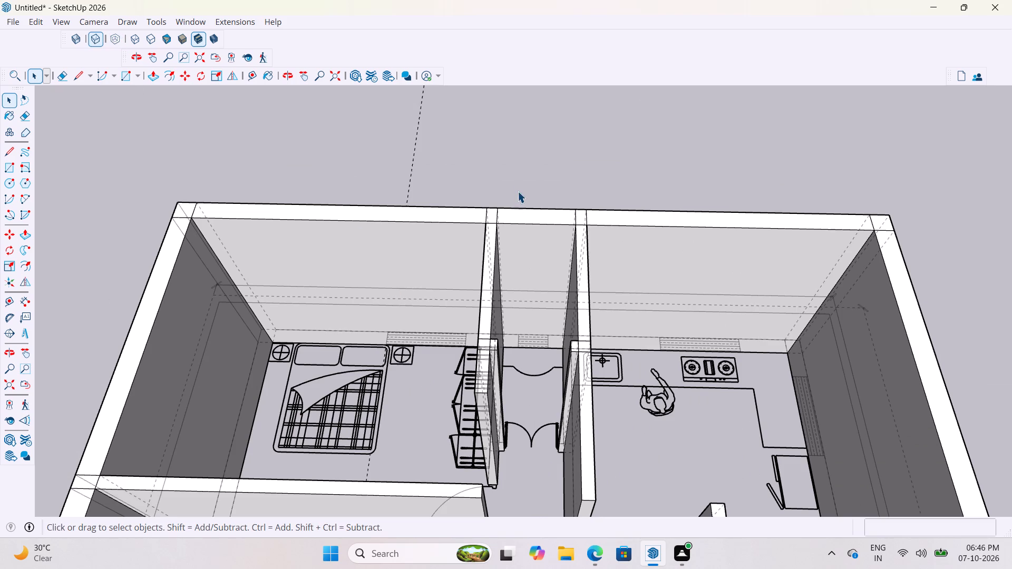
Place a guide about 4' from the bed-side guide, at the wardrobe end of the bedroom window.
scroll(416, 326, "up", 3)
scroll(393, 422, "up", 1)
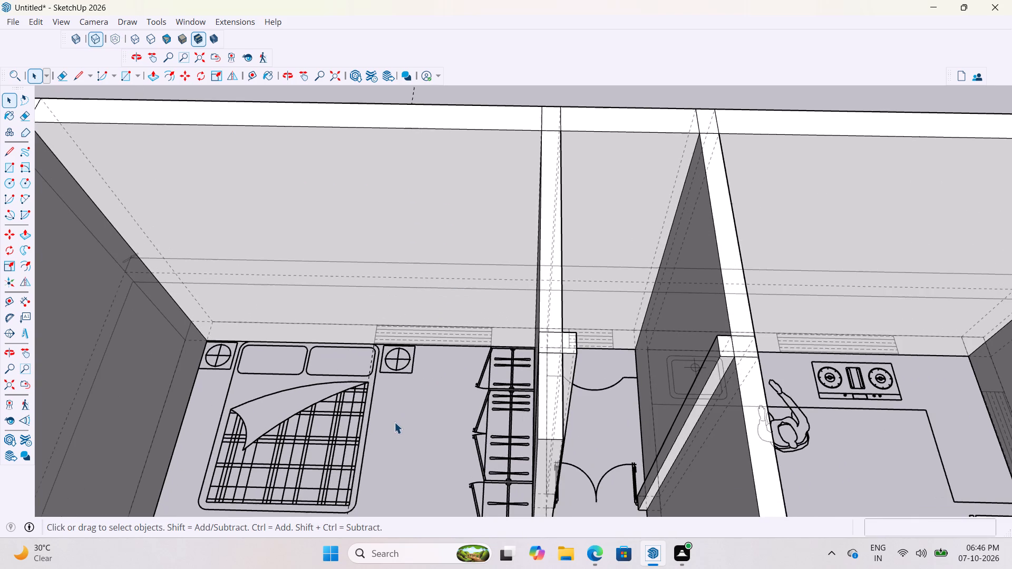
key("t")
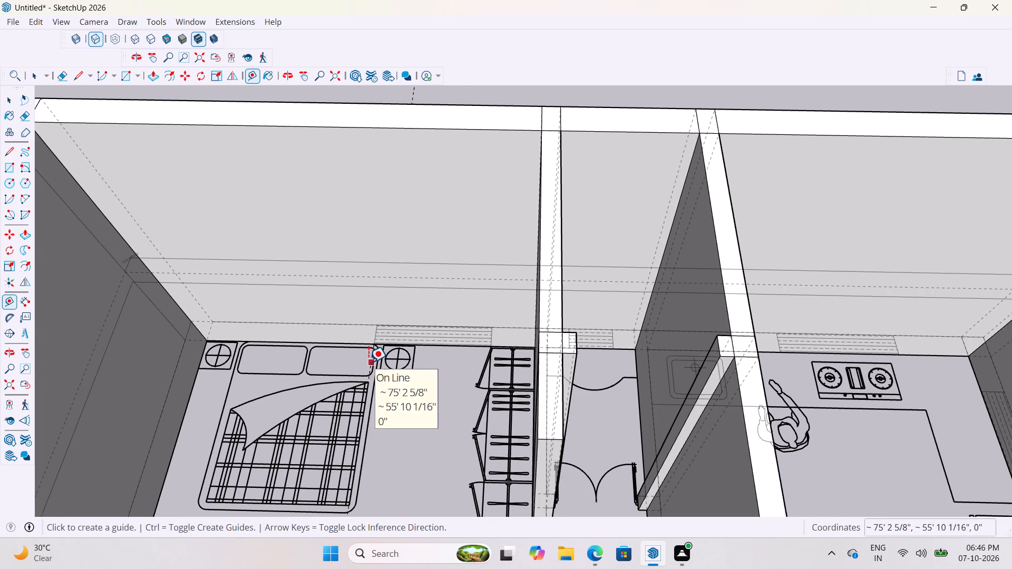
left_click(368, 362)
scroll(479, 362, "up", 7)
middle_click_drag(505, 356, 596, 268)
scroll(489, 378, "up", 6)
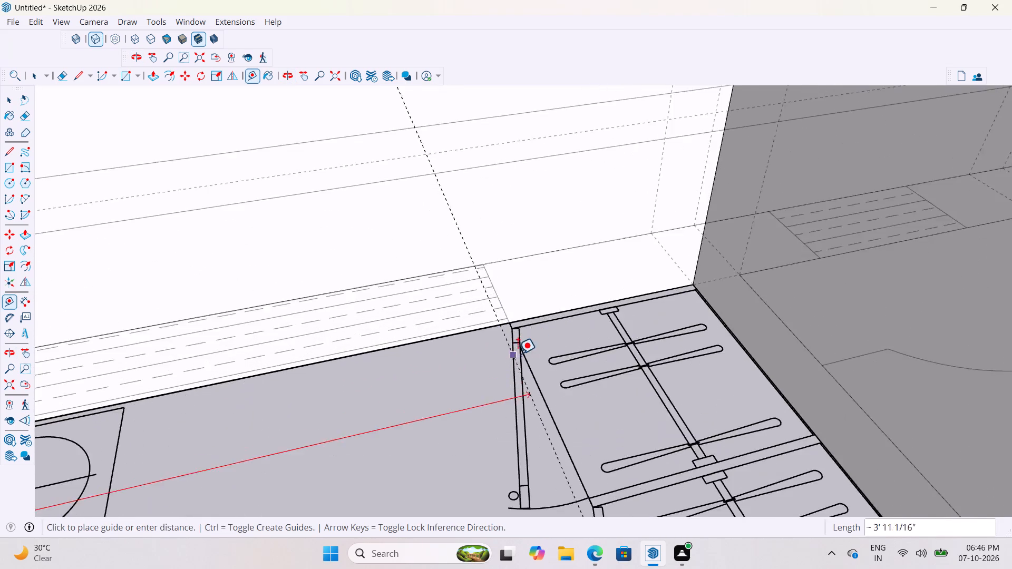
scroll(518, 354, "up", 7)
middle_click_drag(516, 351, 578, 321)
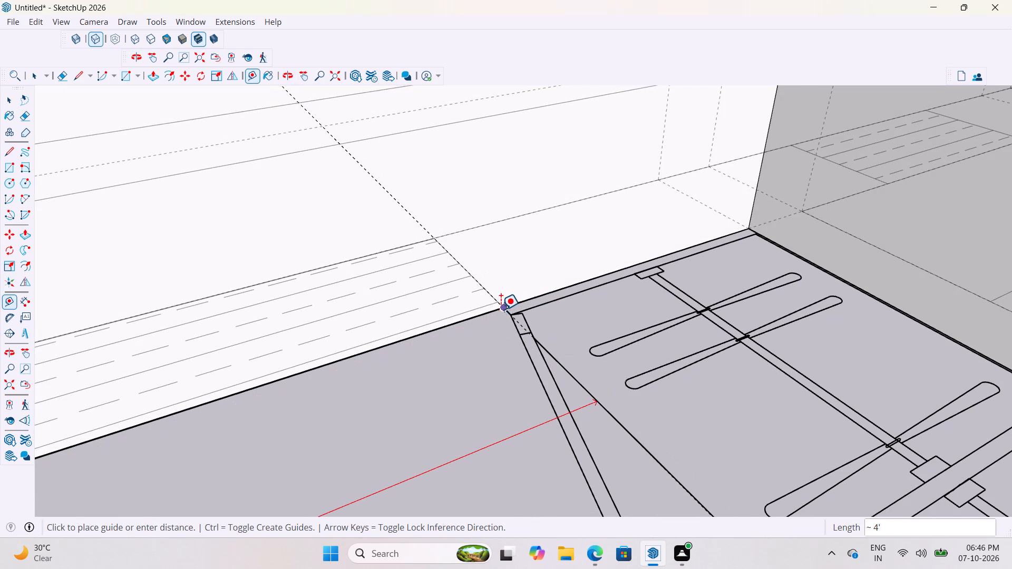
left_click(501, 310)
Examine the two window guides where they run beyond the bedroom's outer wall, from above the plan.
scroll(507, 359, "down", 20)
scroll(507, 359, "down", 8)
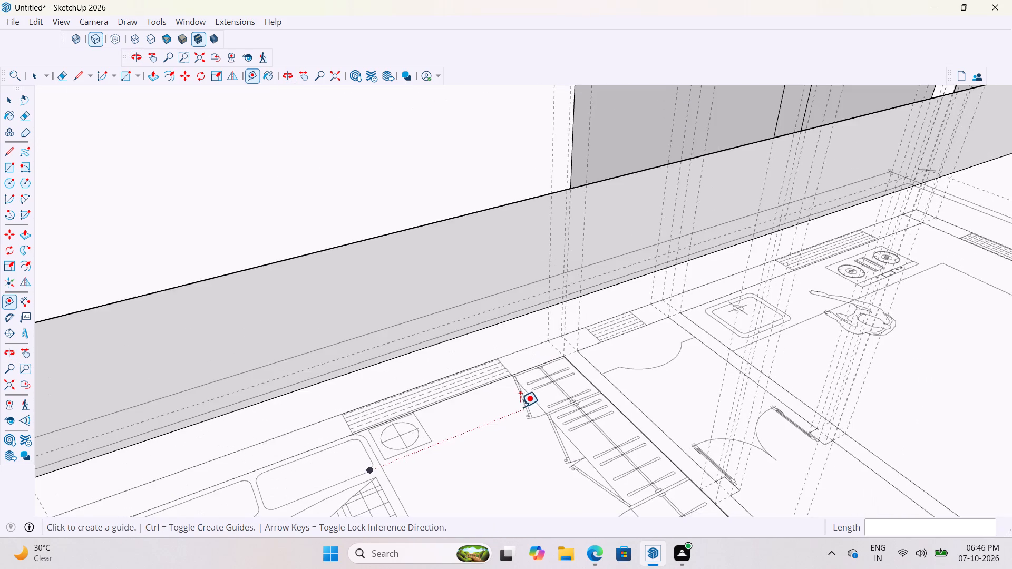
scroll(523, 402, "down", 6)
left_click(336, 81)
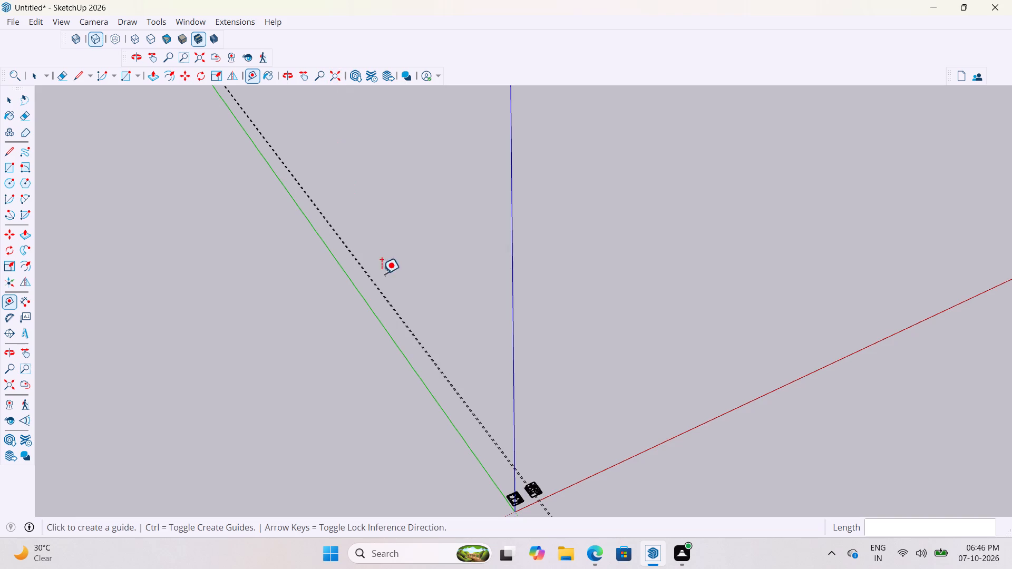
scroll(482, 434, "up", 6)
middle_click_drag(625, 485, 526, 505)
scroll(514, 499, "up", 13)
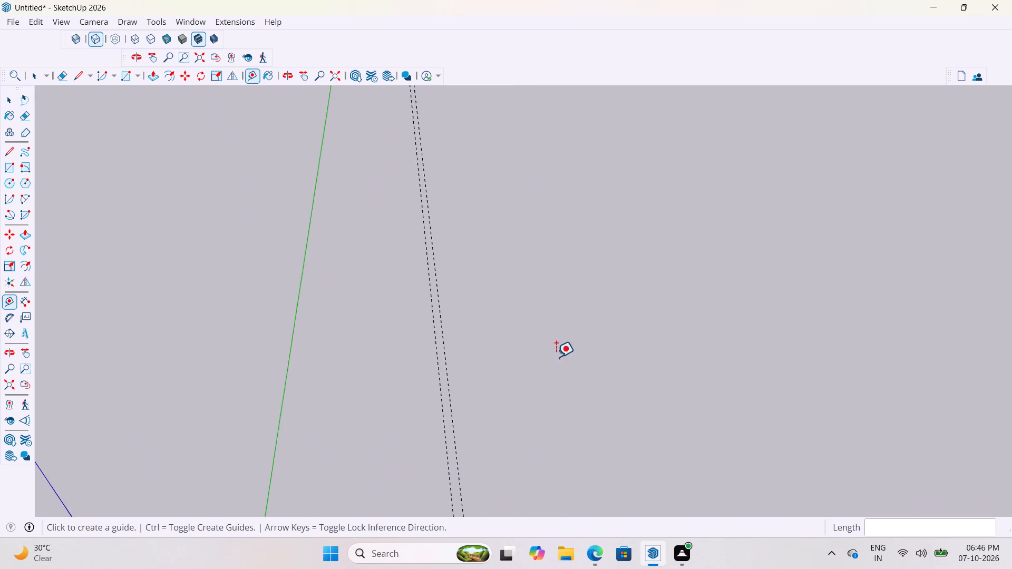
scroll(543, 338, "down", 5)
scroll(527, 434, "up", 8)
key("space")
key("space")
scroll(526, 415, "up", 3)
scroll(489, 403, "down", 9)
scroll(476, 463, "up", 6)
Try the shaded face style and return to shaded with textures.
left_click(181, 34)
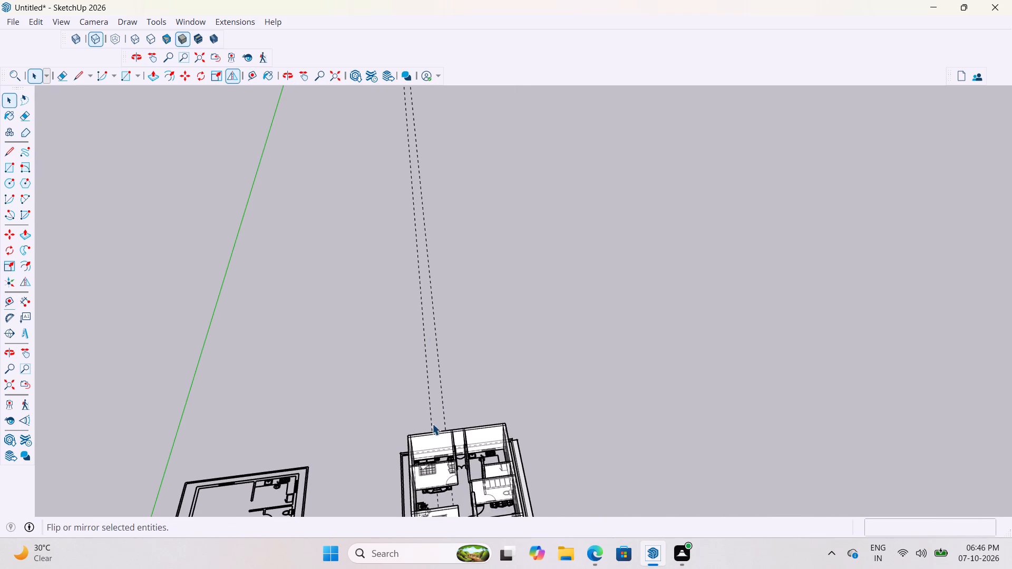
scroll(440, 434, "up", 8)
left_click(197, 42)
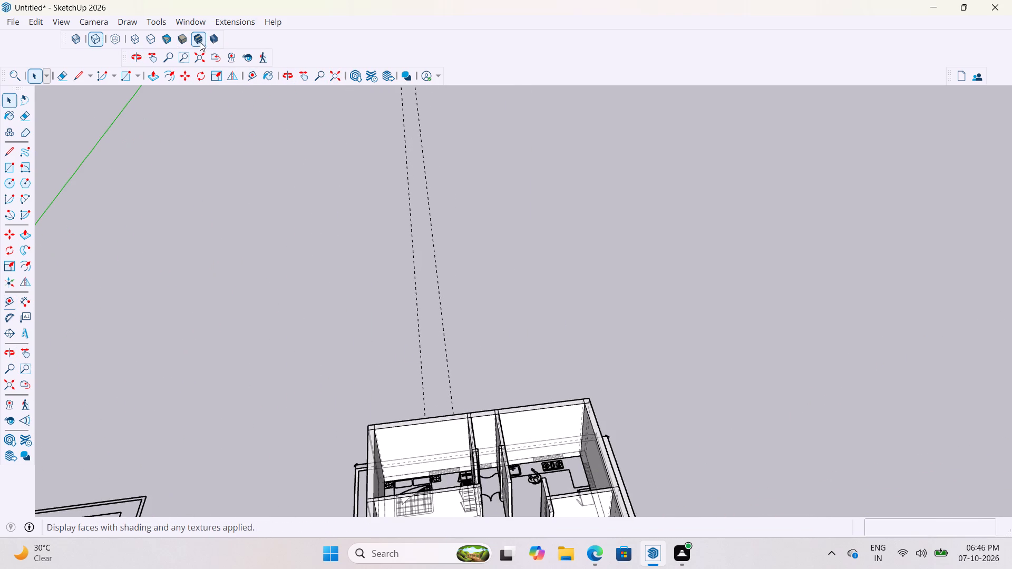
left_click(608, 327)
Turn off the display of back edges, with the bedroom and its two window guides in view.
scroll(632, 276, "down", 3)
middle_click_drag(620, 457, 486, 518)
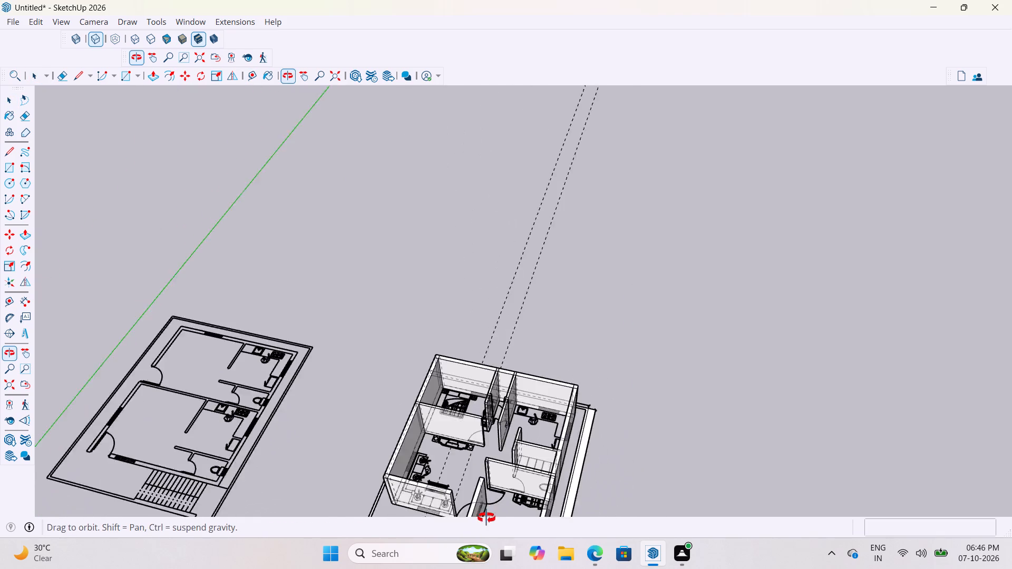
middle_click_drag(486, 518, 478, 517)
scroll(441, 444, "up", 16)
middle_click_drag(578, 377, 636, 372)
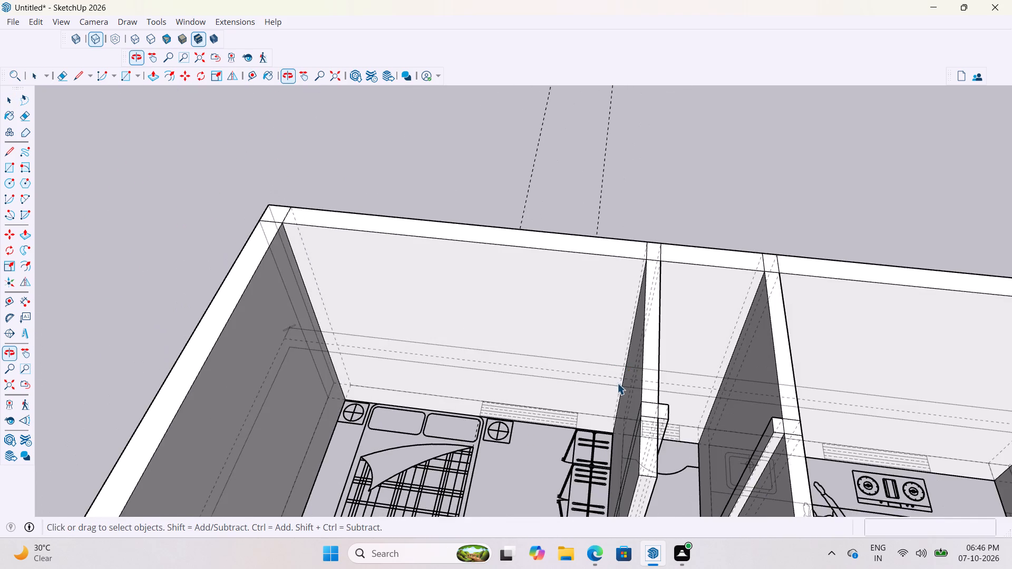
scroll(617, 383, "up", 3)
scroll(570, 382, "down", 4)
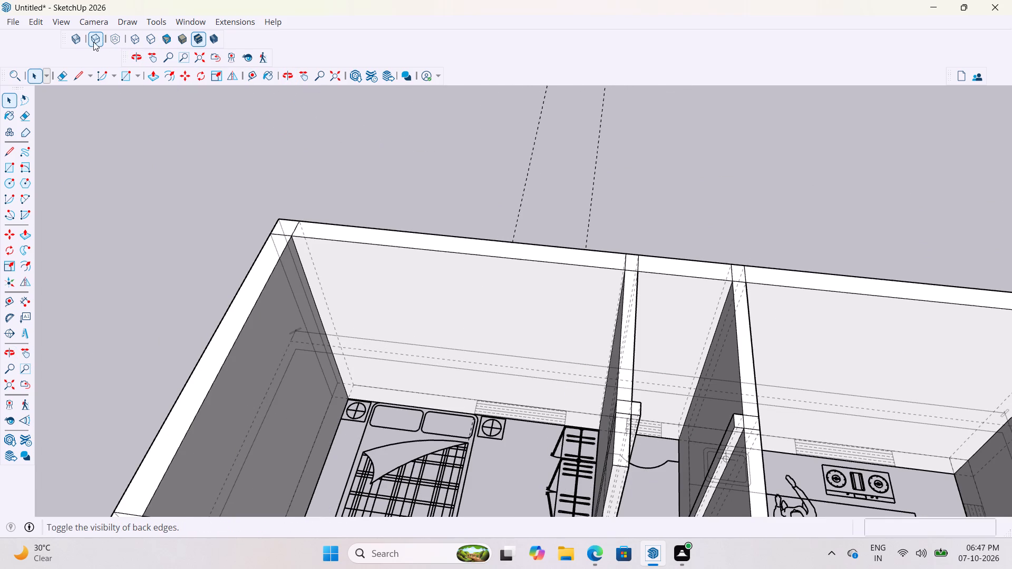
left_click(93, 39)
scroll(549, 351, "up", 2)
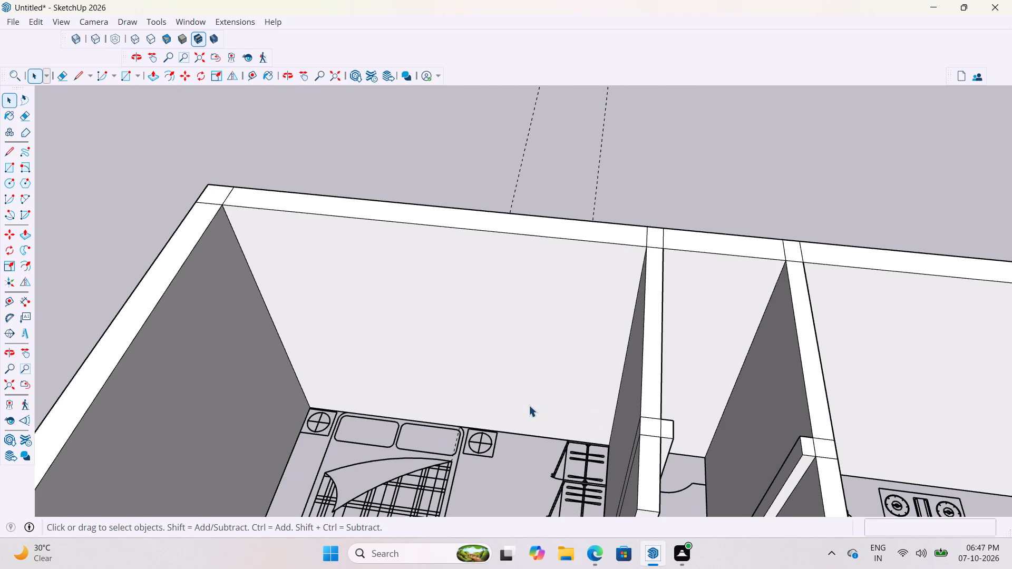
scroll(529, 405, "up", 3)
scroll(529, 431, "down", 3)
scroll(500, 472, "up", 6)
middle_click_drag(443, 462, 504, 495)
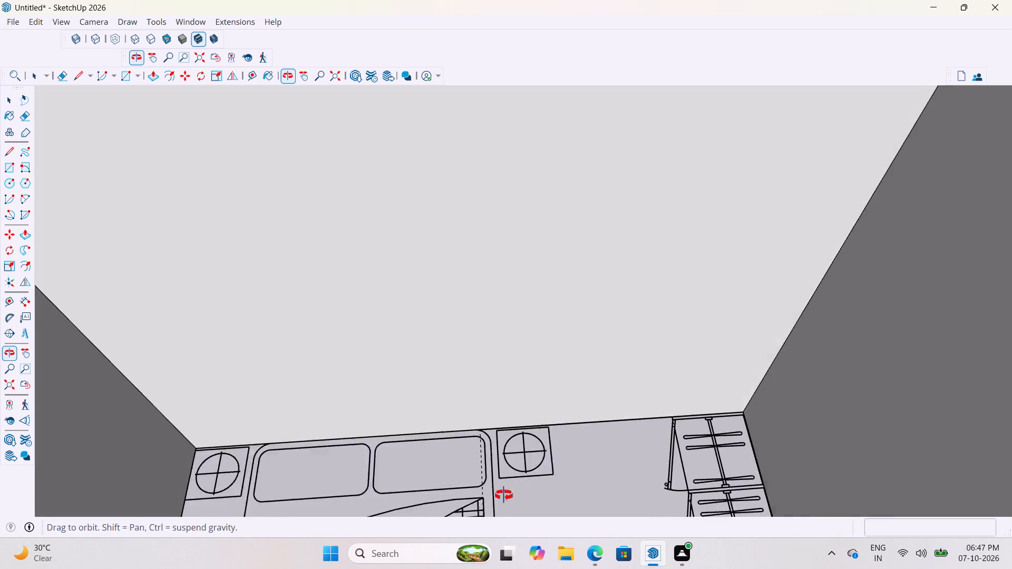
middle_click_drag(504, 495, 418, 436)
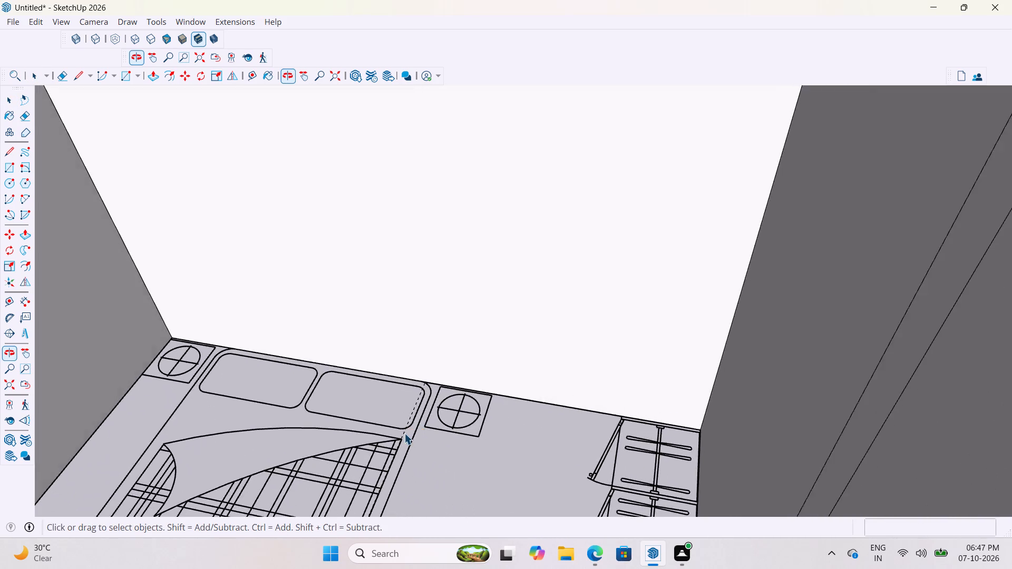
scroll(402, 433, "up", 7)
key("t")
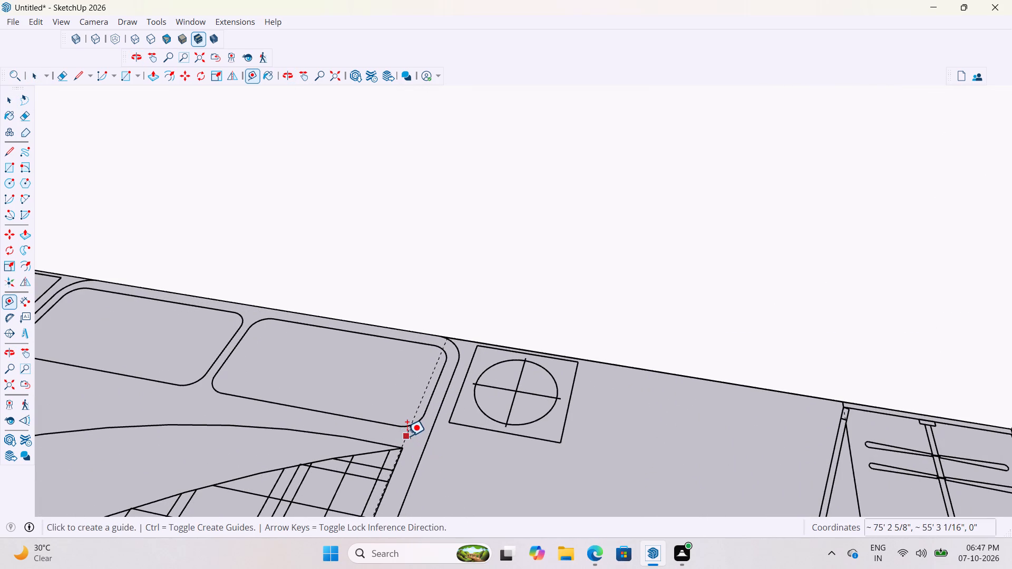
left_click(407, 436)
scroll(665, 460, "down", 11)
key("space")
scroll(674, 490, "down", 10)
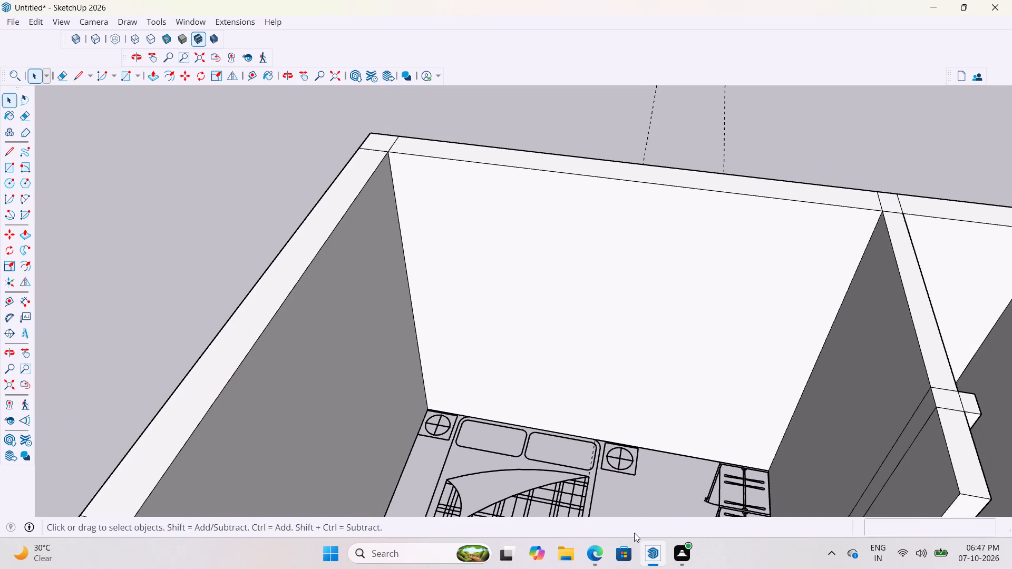
Measure the distance between the two window guides outside the bedroom's outer wall.
scroll(712, 194, "up", 1)
scroll(683, 218, "down", 14)
scroll(629, 287, "up", 8)
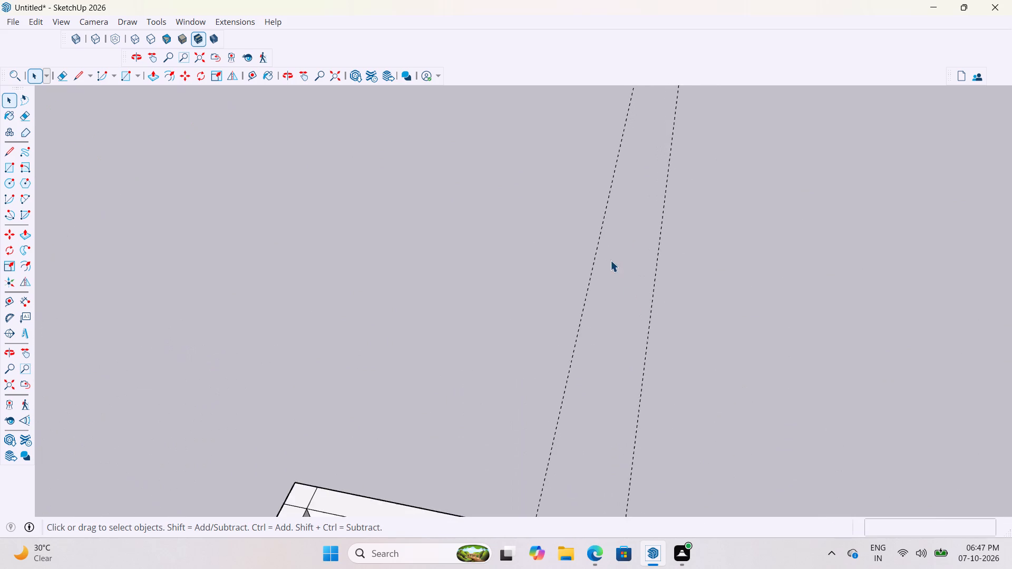
key("t")
left_click(565, 382)
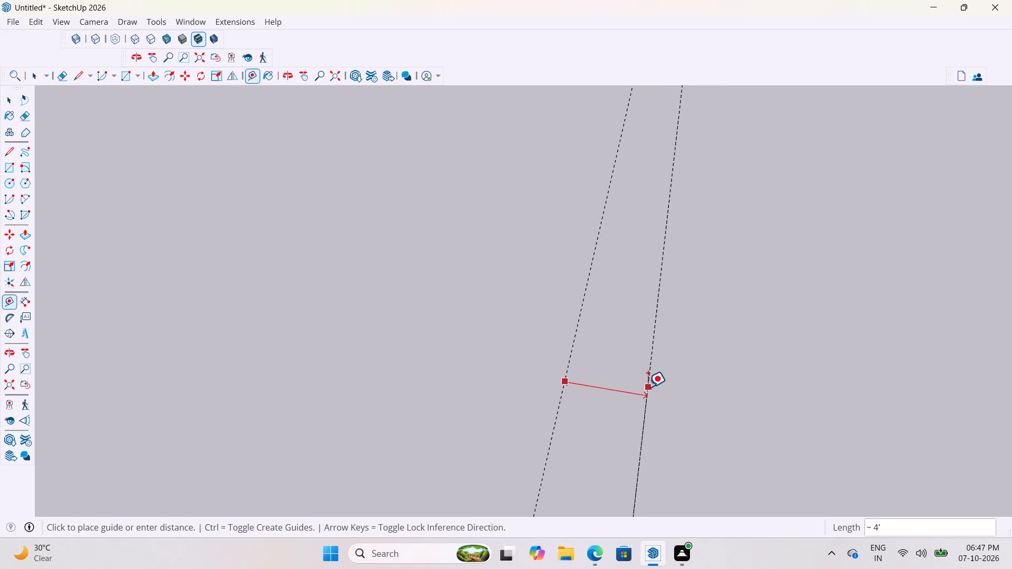
key("space")
scroll(639, 327, "down", 15)
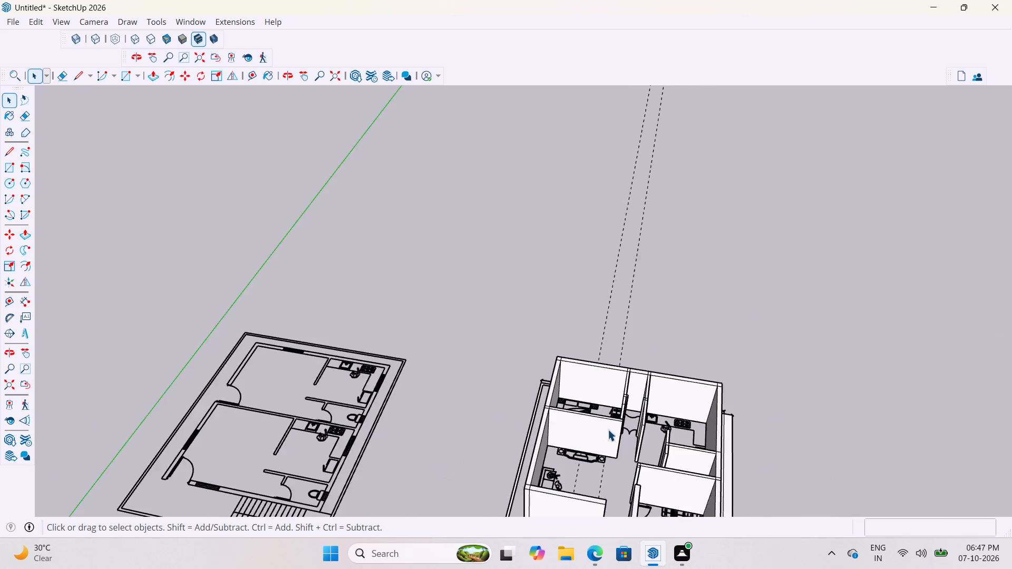
Place a guide 4' from the bed-side window guide, towards the wardrobe.
scroll(609, 409, "up", 20)
scroll(609, 409, "up", 10)
key("t")
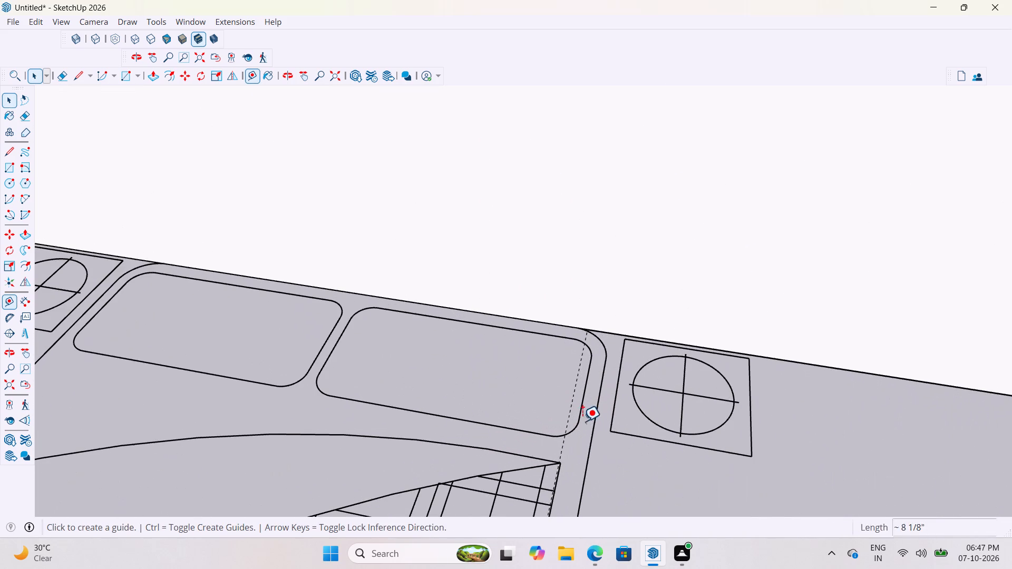
left_click(563, 447)
scroll(688, 438, "down", 4)
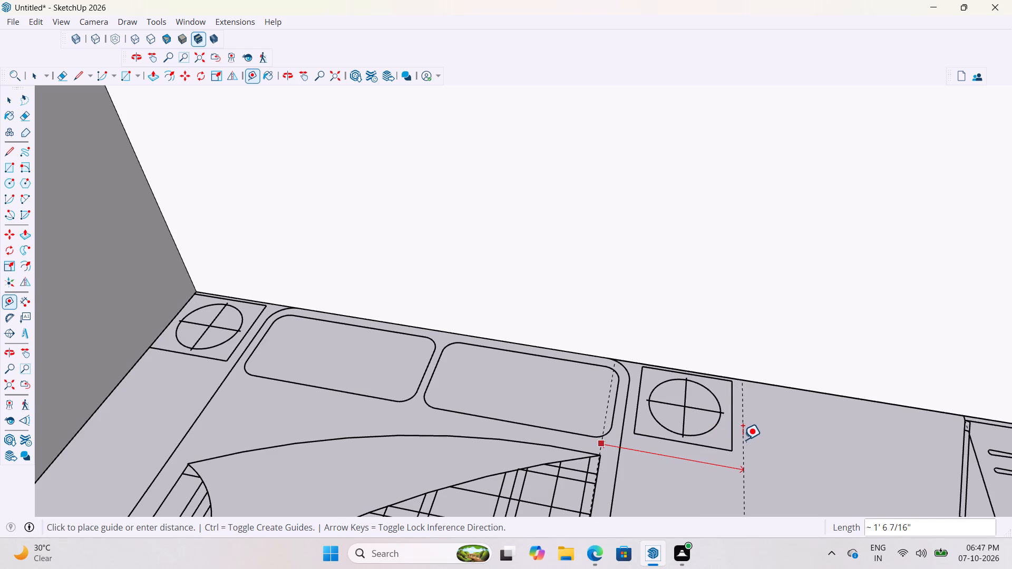
type("4'")
key("Return")
Examine the window guides from above the plan and inside the bedroom, between the bed and the wardrobe.
scroll(544, 494, "down", 4)
scroll(635, 539, "up", 9)
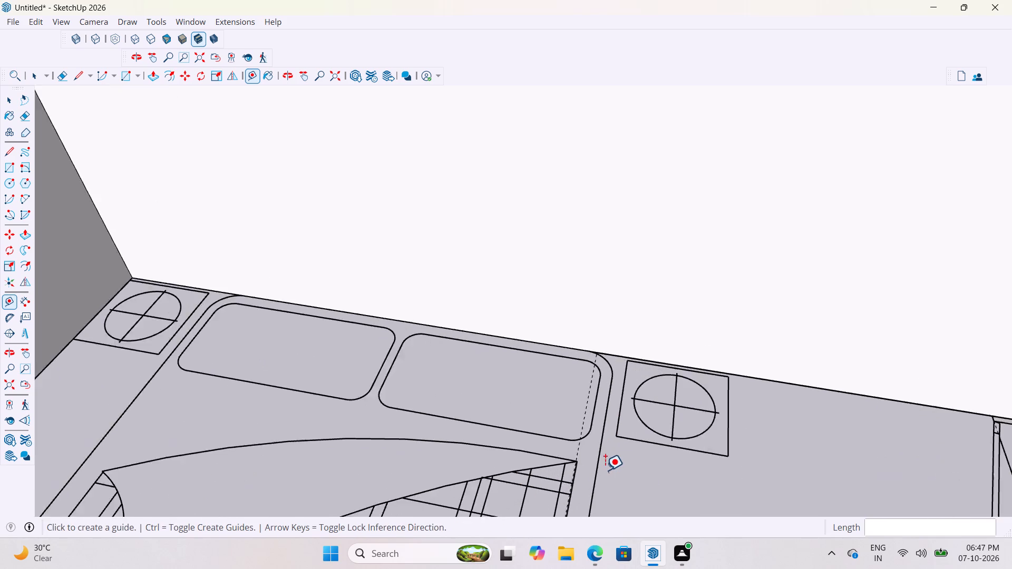
scroll(605, 470, "up", 6)
middle_click_drag(587, 445, 576, 465)
scroll(577, 434, "up", 1)
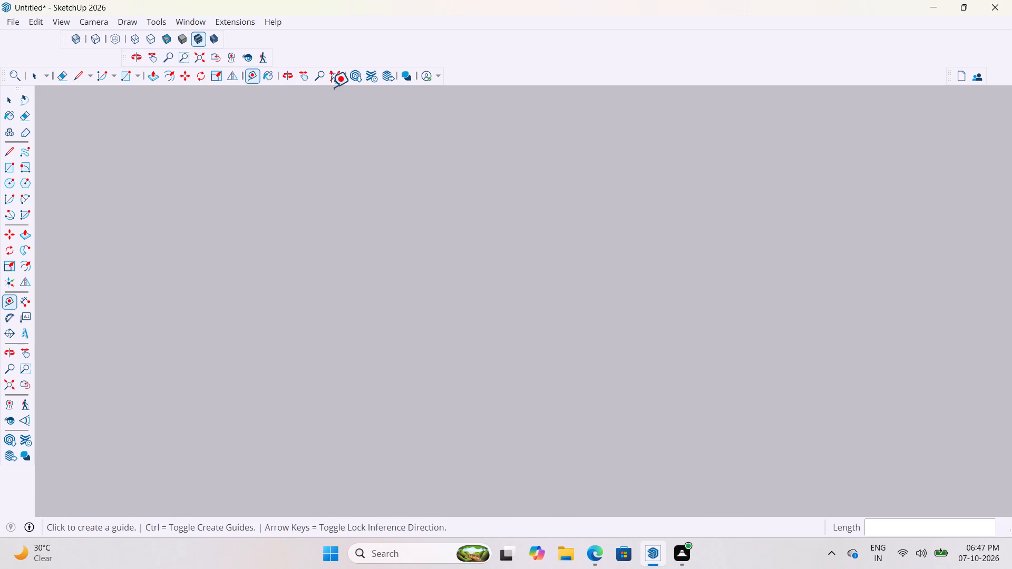
left_click(338, 72)
scroll(358, 259, "down", 6)
scroll(418, 326, "down", 4)
scroll(398, 402, "up", 7)
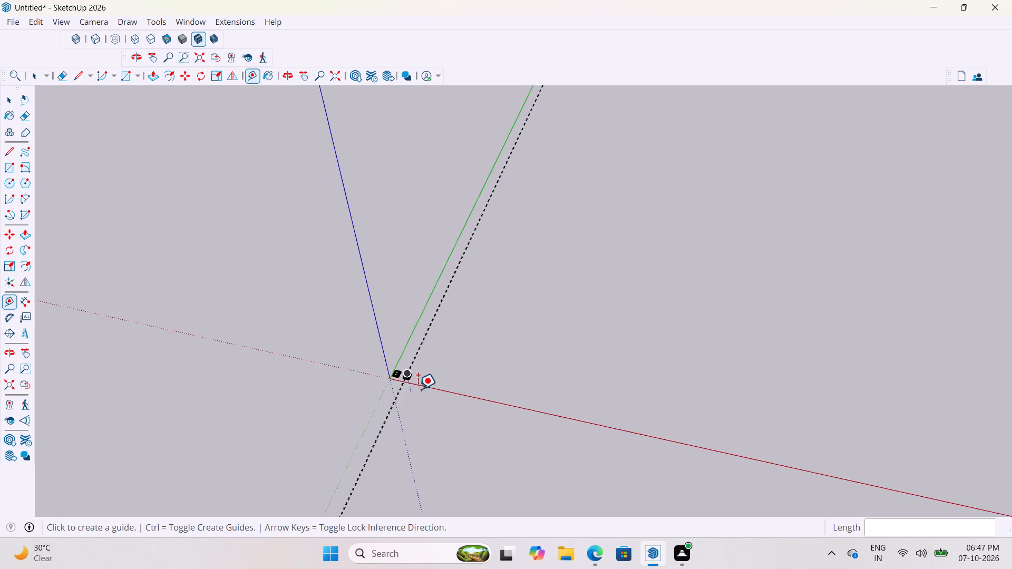
scroll(418, 389, "up", 20)
scroll(418, 389, "up", 20)
scroll(418, 389, "up", 4)
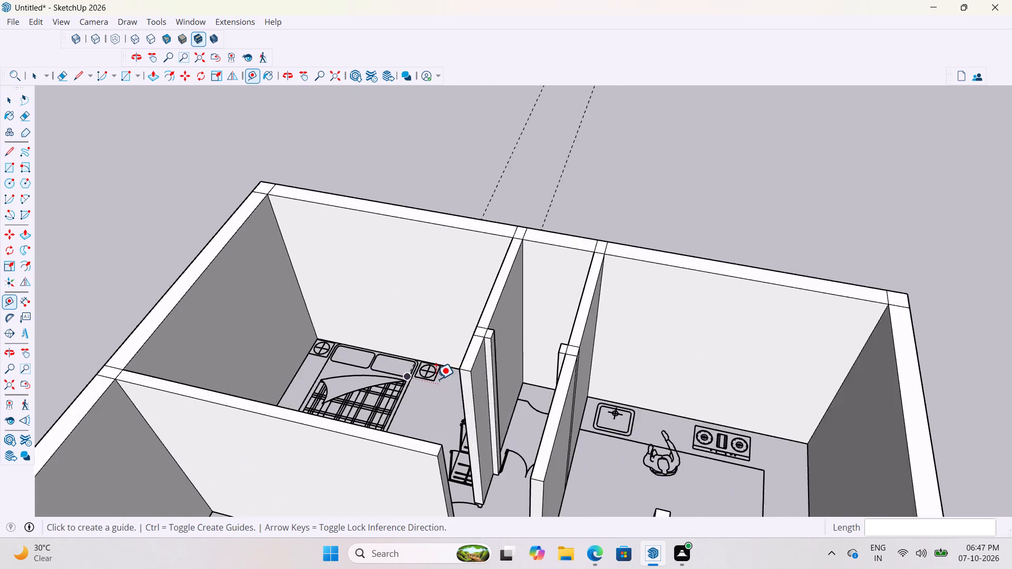
scroll(436, 379, "up", 4)
middle_click_drag(443, 381, 526, 402)
scroll(390, 397, "up", 4)
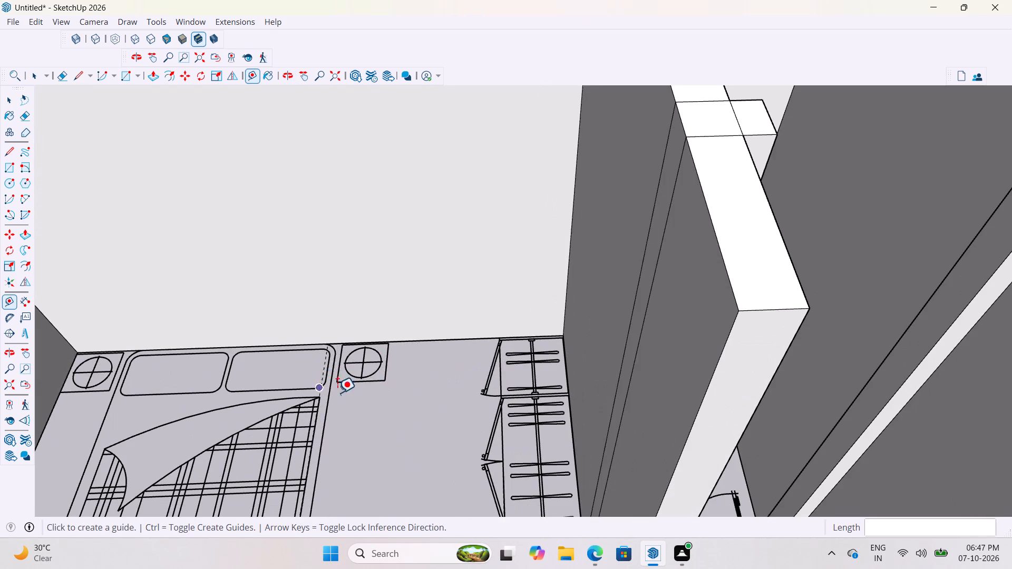
Delete all existing guides from the model.
scroll(393, 478, "down", 8)
left_click(35, 25)
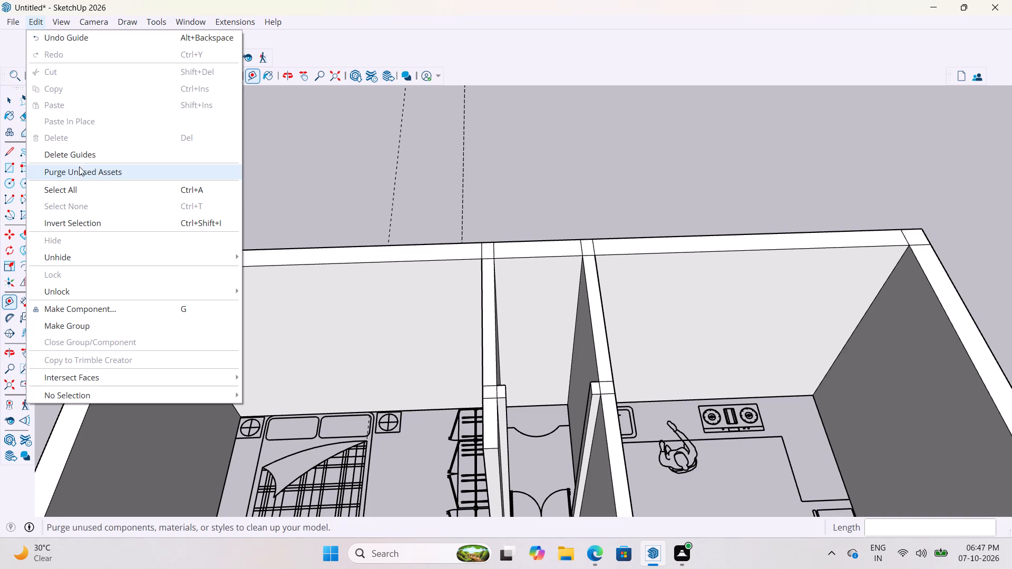
left_click(84, 153)
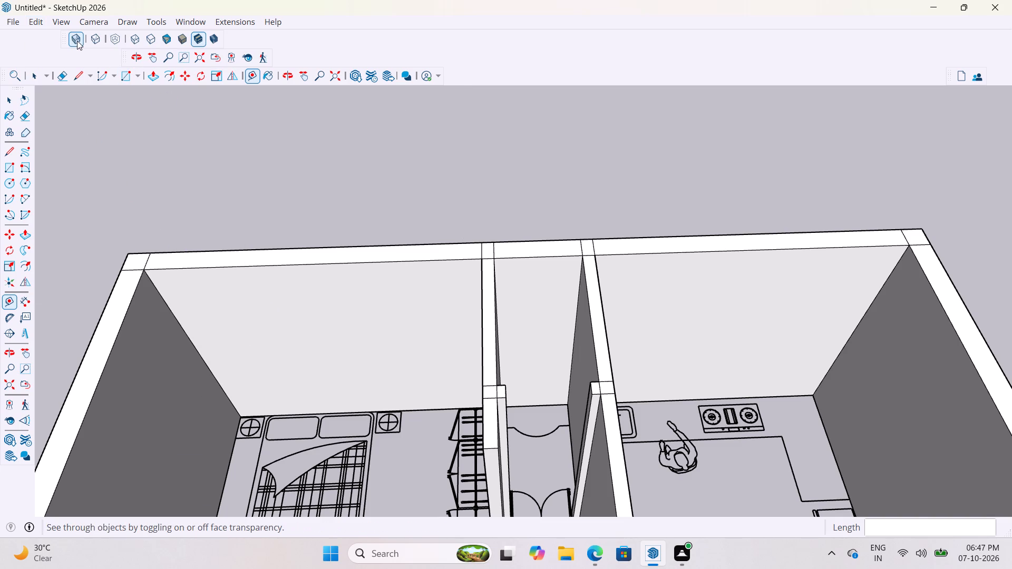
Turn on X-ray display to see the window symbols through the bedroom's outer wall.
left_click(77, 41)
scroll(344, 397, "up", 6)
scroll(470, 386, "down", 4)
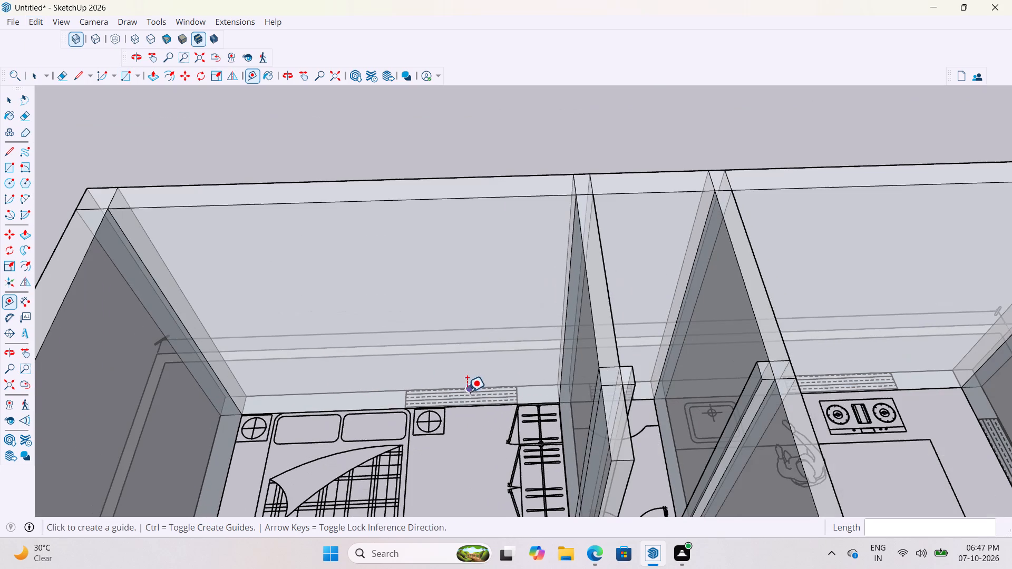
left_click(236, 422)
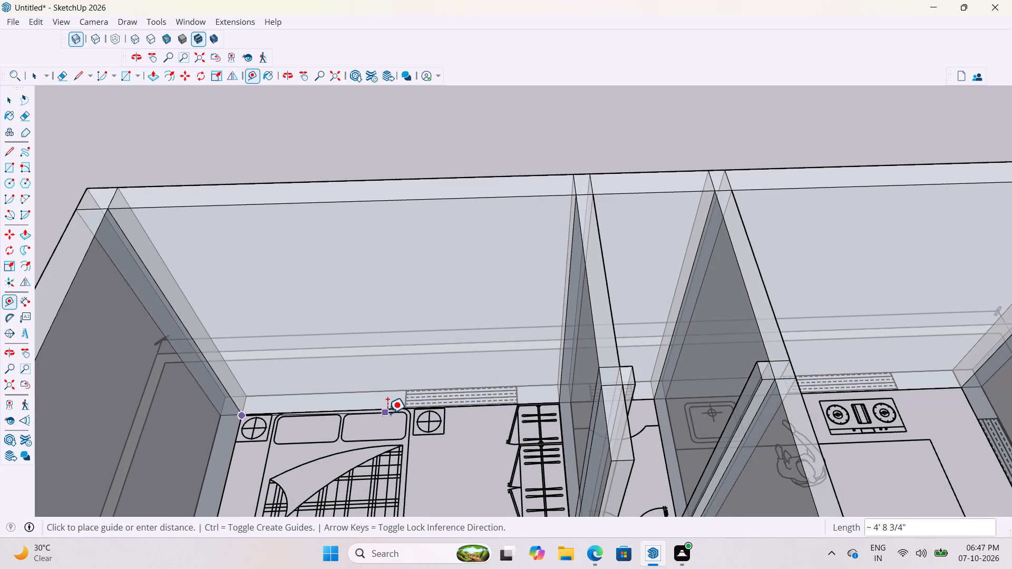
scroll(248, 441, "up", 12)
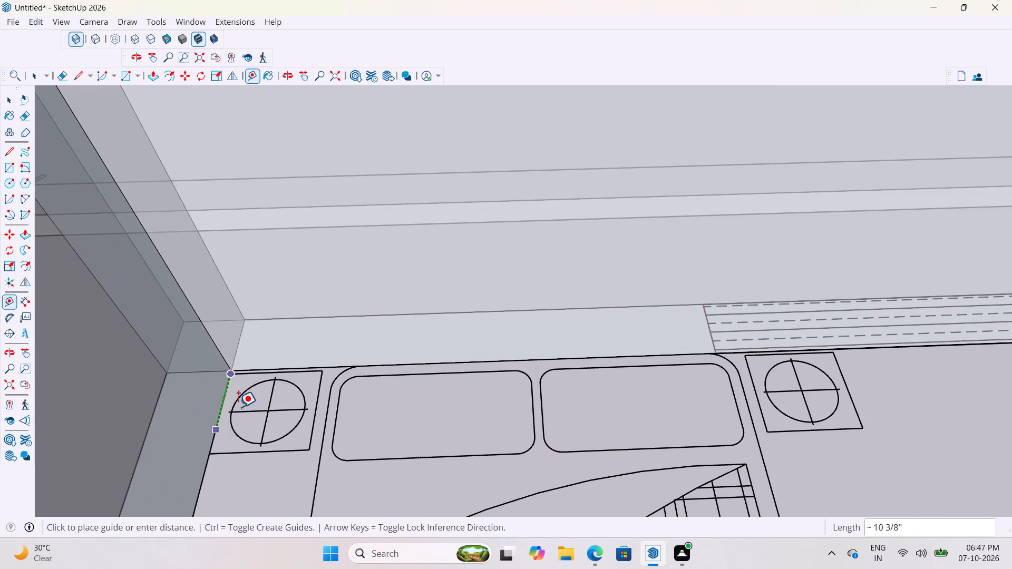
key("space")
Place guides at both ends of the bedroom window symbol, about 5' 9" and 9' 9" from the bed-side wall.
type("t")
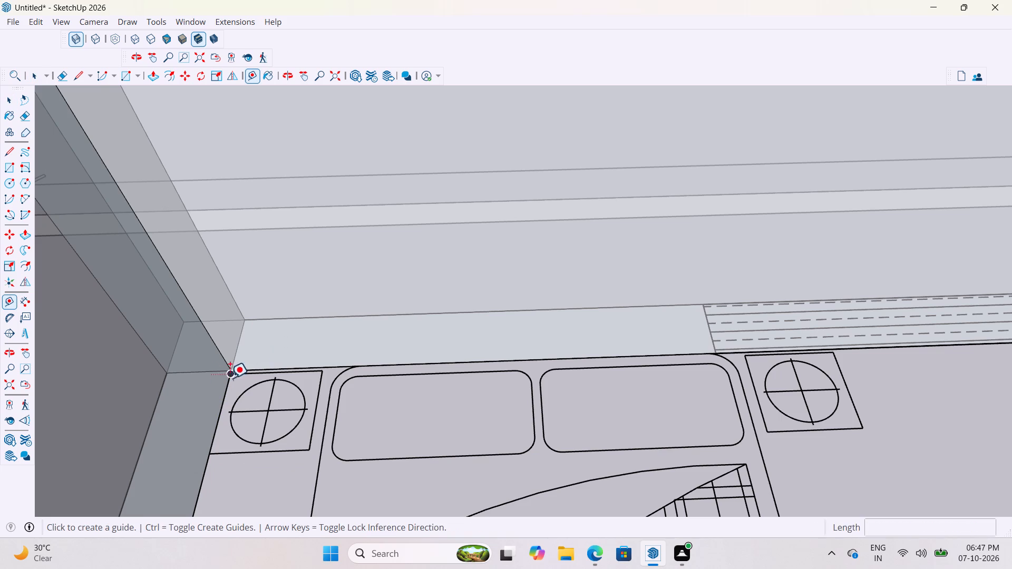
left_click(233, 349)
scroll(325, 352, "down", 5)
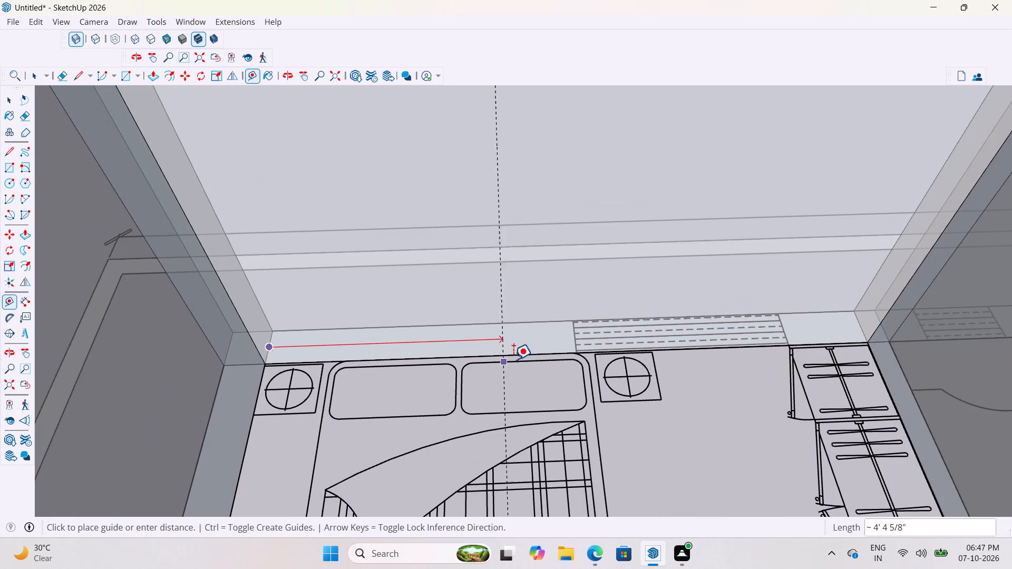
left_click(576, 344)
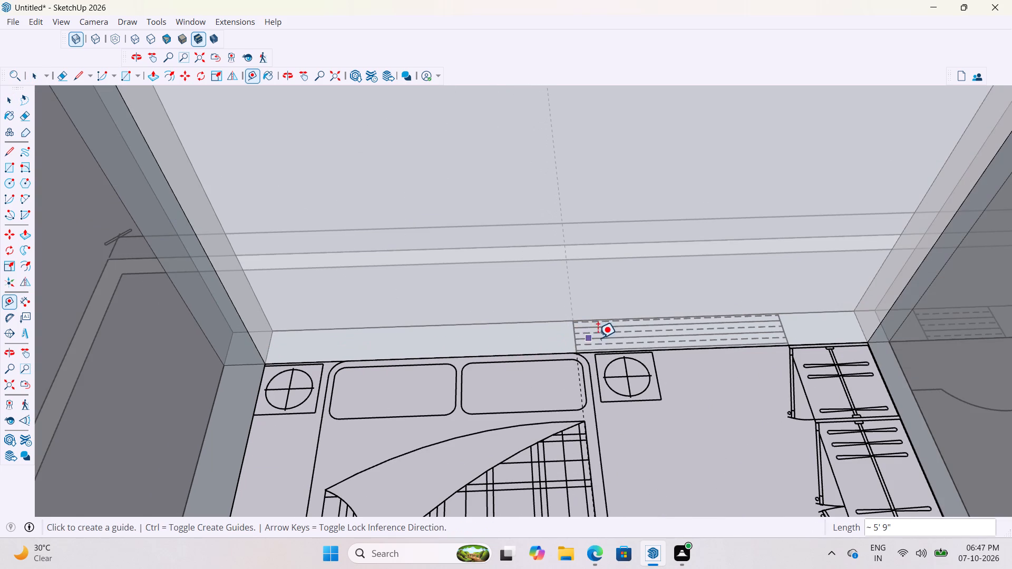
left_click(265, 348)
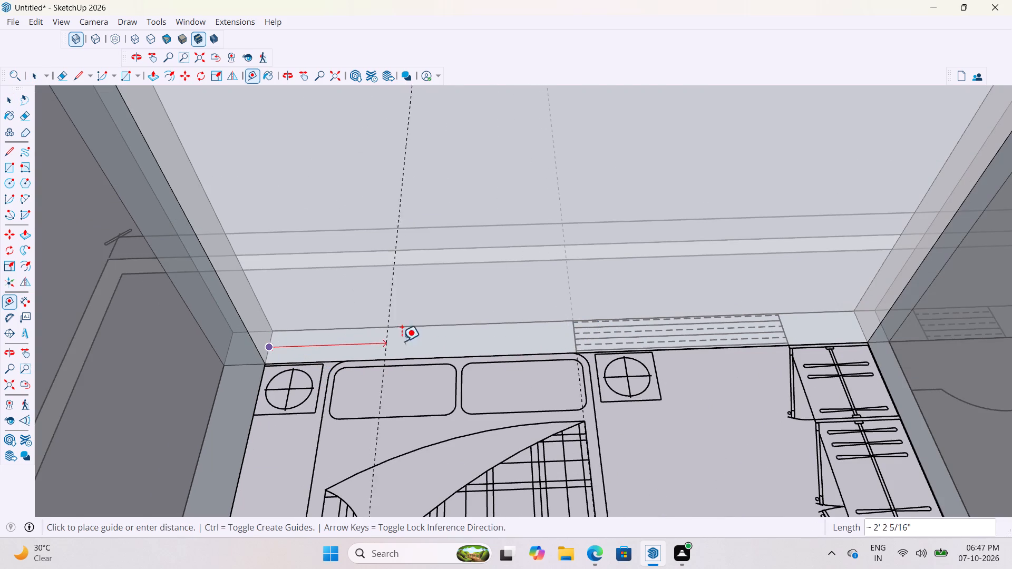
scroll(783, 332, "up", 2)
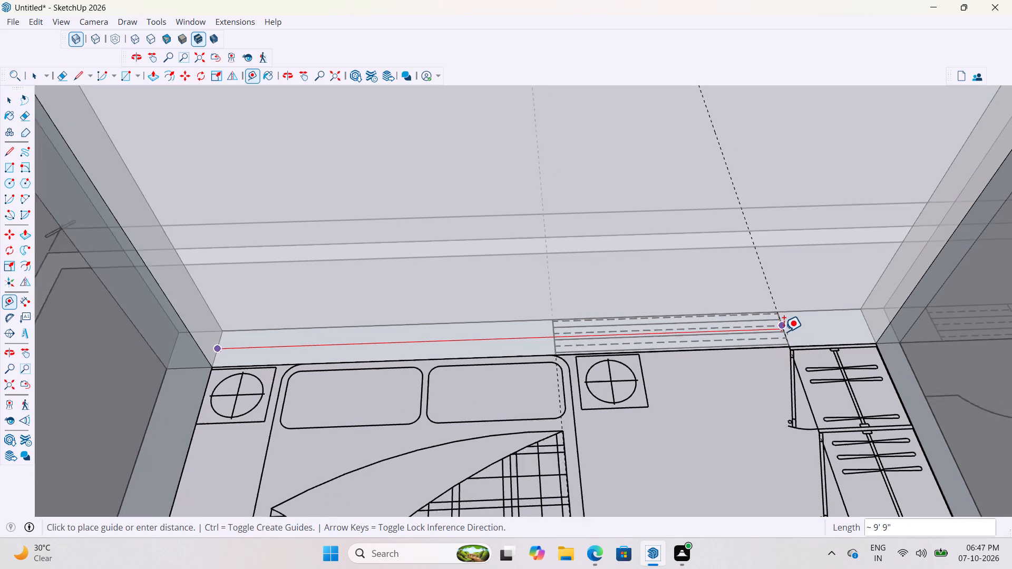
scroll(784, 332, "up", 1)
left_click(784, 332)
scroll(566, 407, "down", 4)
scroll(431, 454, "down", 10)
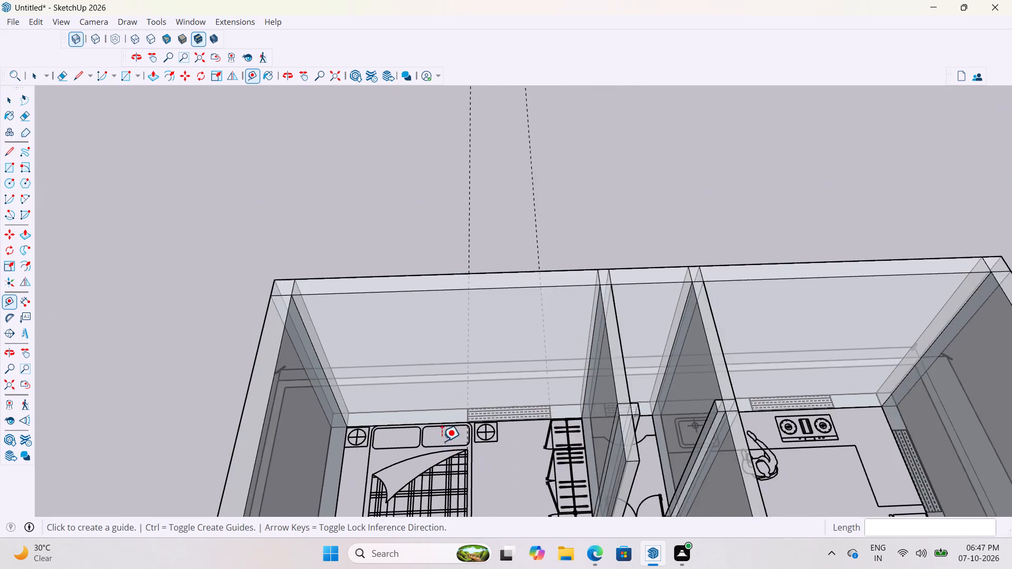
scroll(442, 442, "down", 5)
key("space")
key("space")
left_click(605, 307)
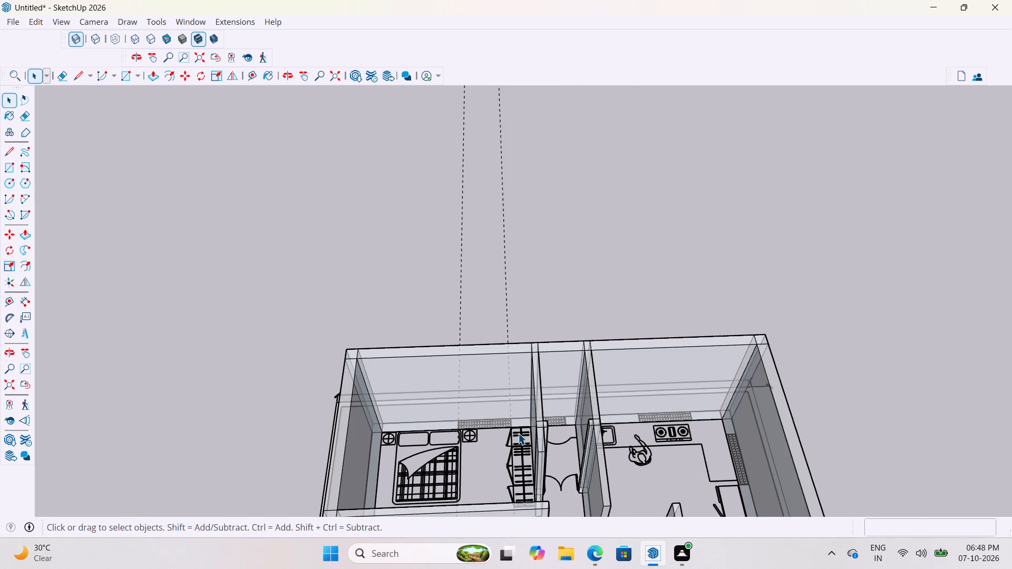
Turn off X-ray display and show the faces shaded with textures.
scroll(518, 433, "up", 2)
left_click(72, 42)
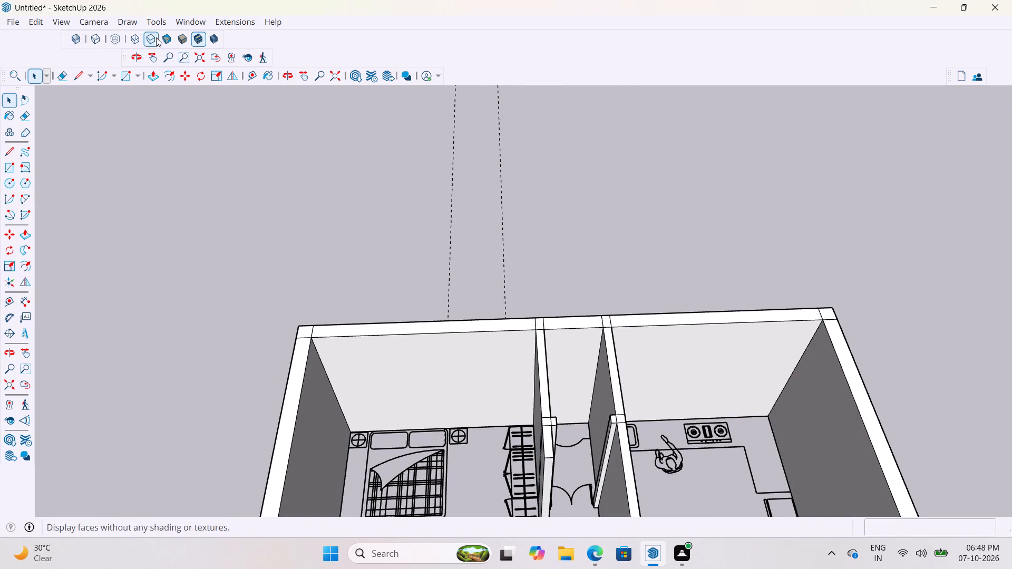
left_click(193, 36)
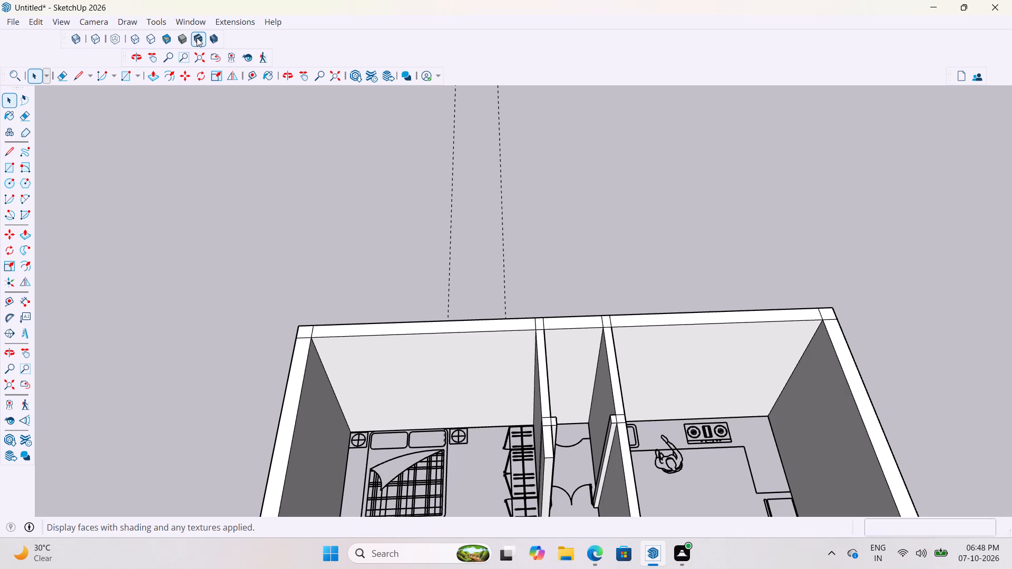
Examine the bedroom's outer wall and the two window guides from inside the room, from below and from above.
scroll(455, 437, "up", 14)
scroll(484, 437, "down", 2)
scroll(500, 446, "up", 1)
middle_click_drag(500, 446, 503, 438)
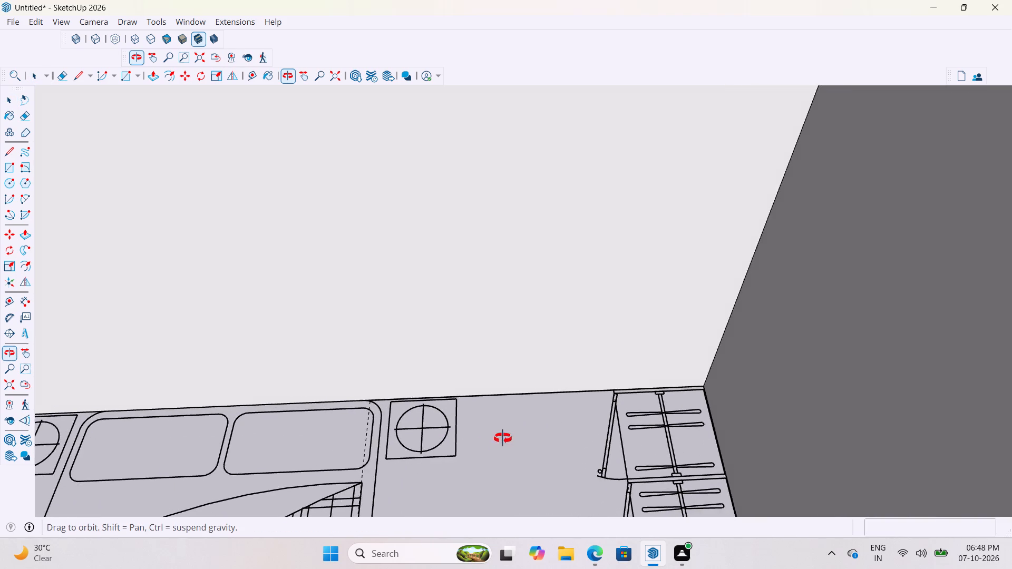
middle_click_drag(503, 438, 533, 266)
scroll(523, 466, "up", 1)
middle_click_drag(523, 466, 513, 341)
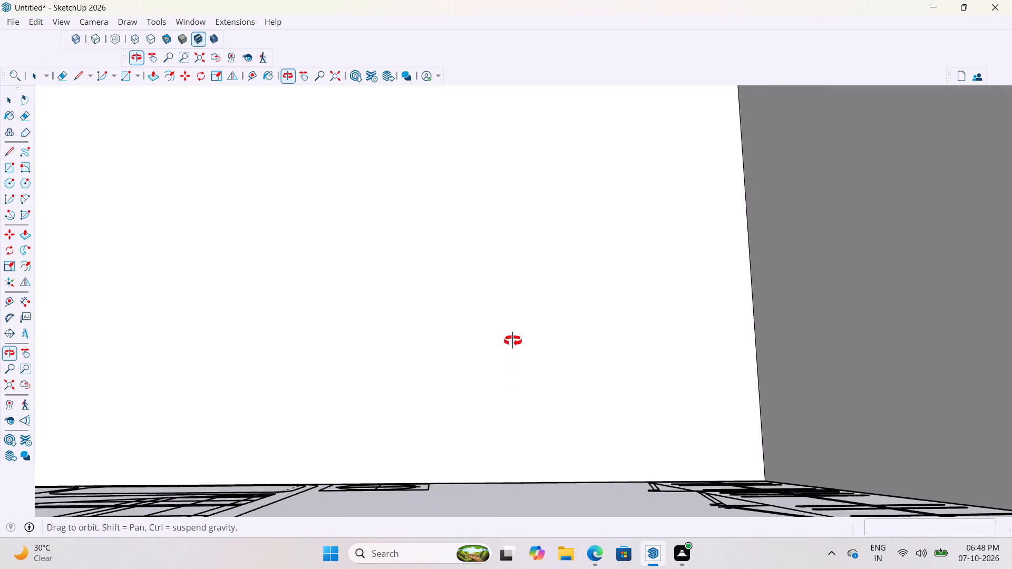
middle_click_drag(513, 341, 517, 262)
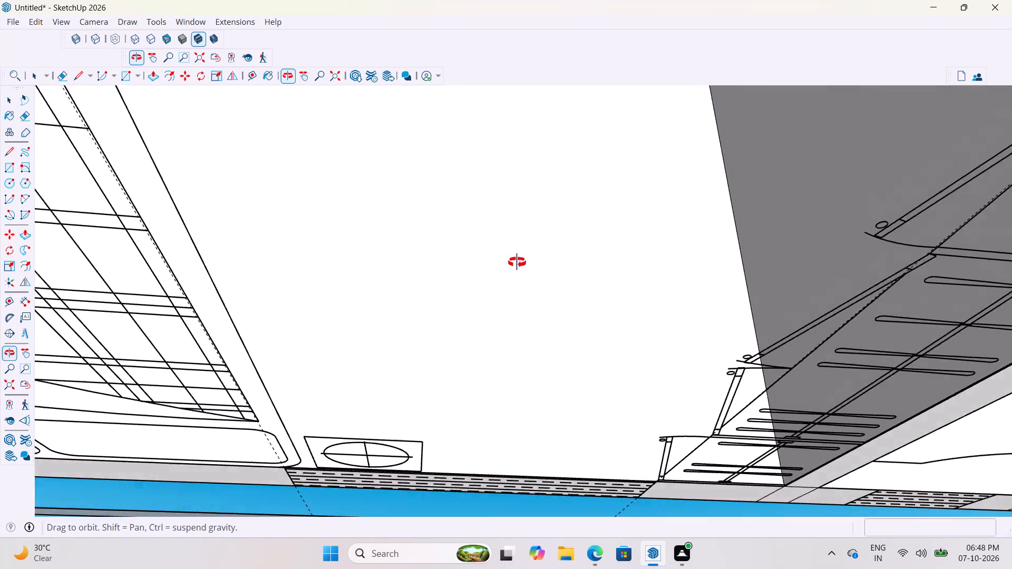
middle_click_drag(517, 262, 515, 344)
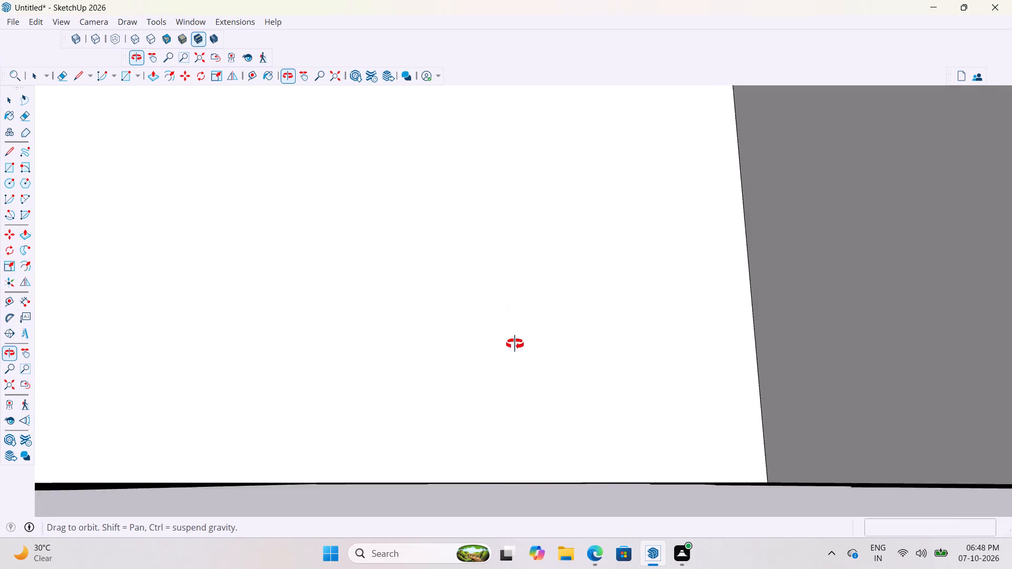
middle_click_drag(515, 344, 502, 518)
scroll(474, 503, "down", 5)
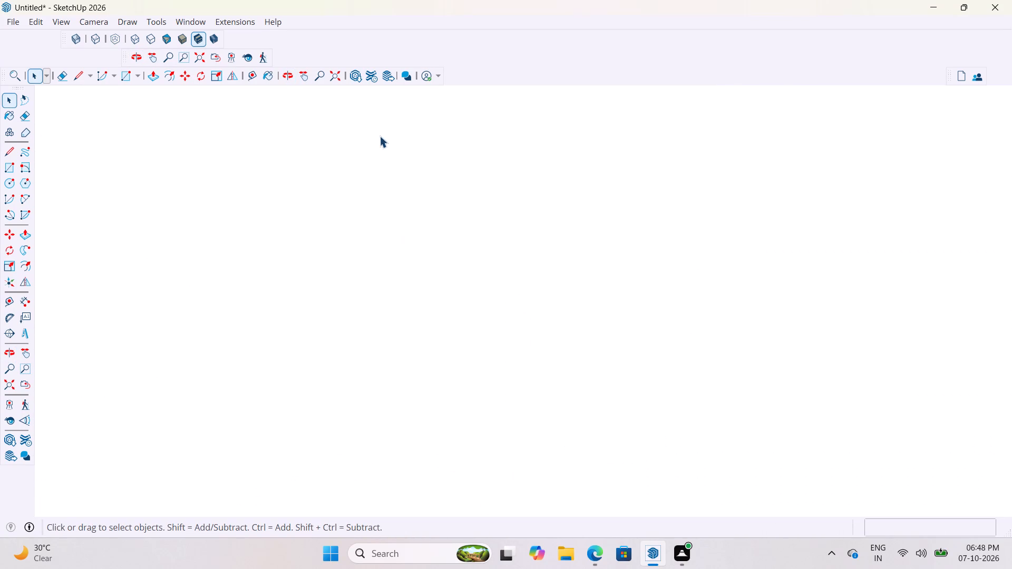
left_click(337, 82)
scroll(570, 506, "up", 11)
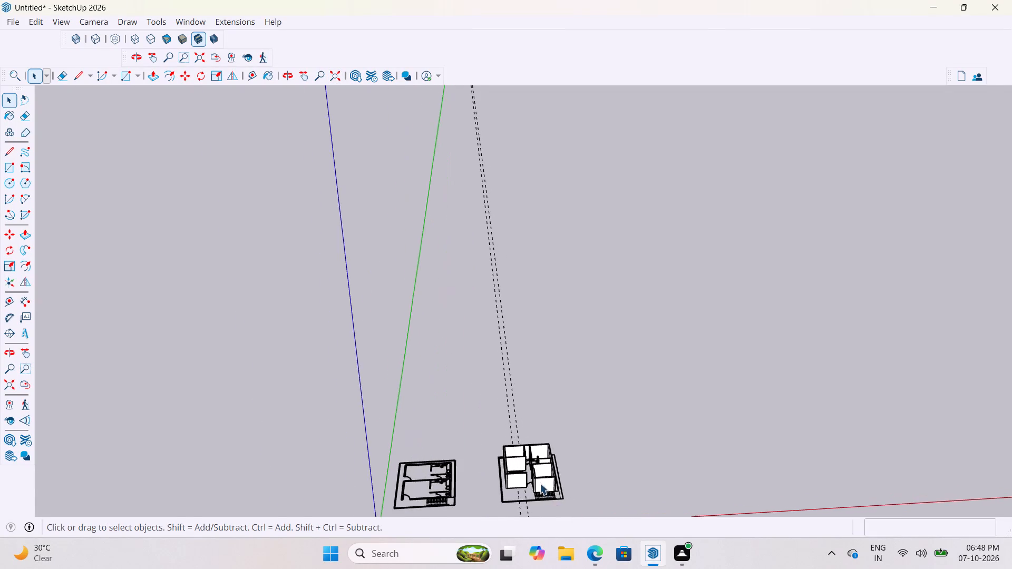
scroll(540, 483, "up", 20)
scroll(540, 483, "up", 5)
scroll(493, 407, "down", 10)
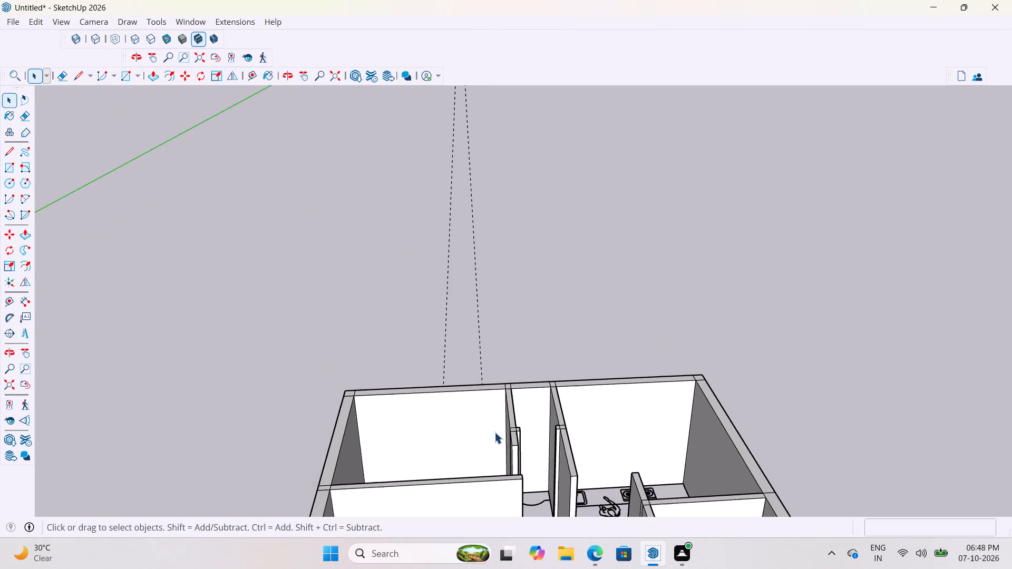
middle_click_drag(489, 456, 484, 527)
scroll(453, 487, "up", 15)
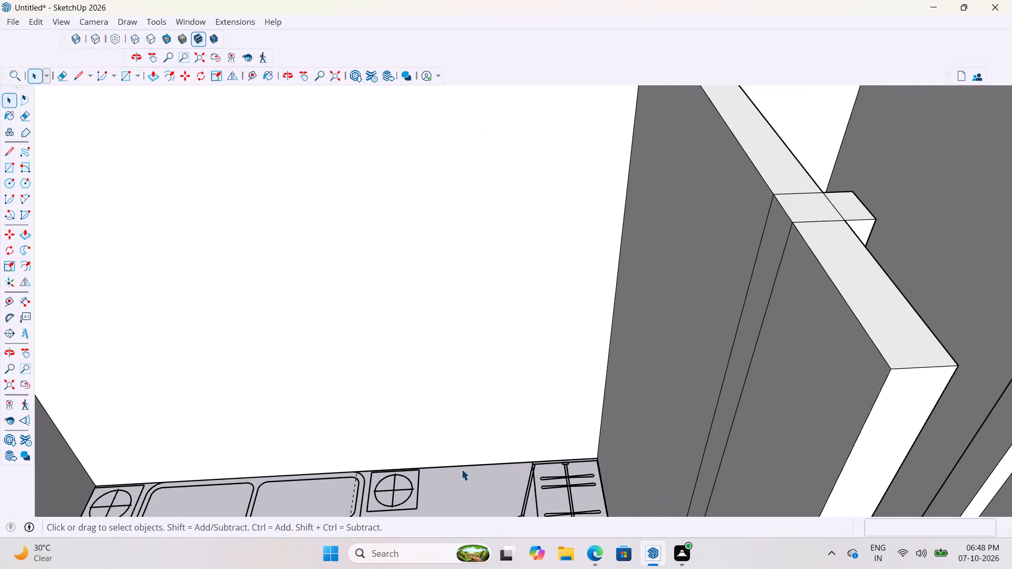
scroll(423, 471, "down", 4)
middle_click_drag(419, 515, 397, 545)
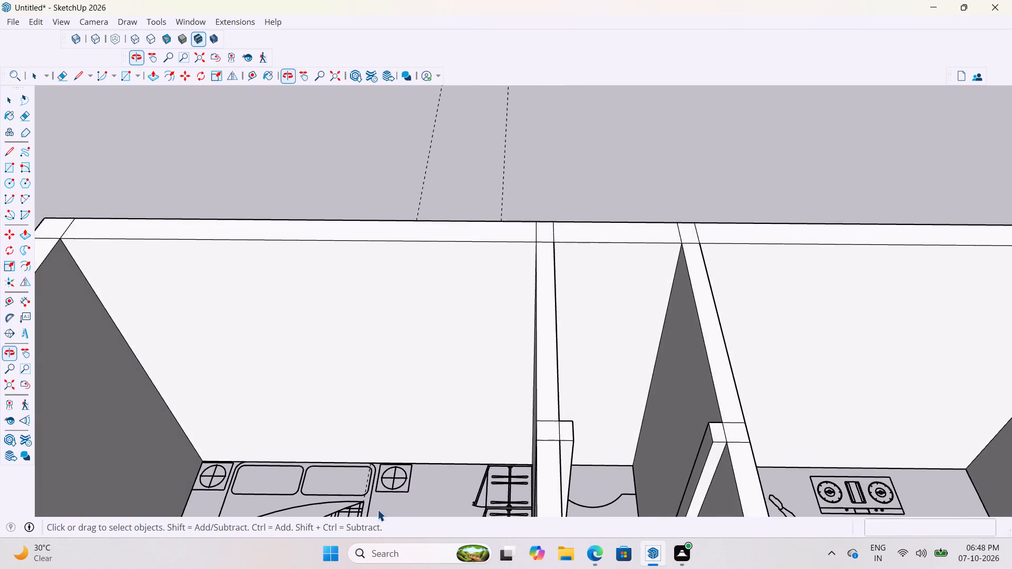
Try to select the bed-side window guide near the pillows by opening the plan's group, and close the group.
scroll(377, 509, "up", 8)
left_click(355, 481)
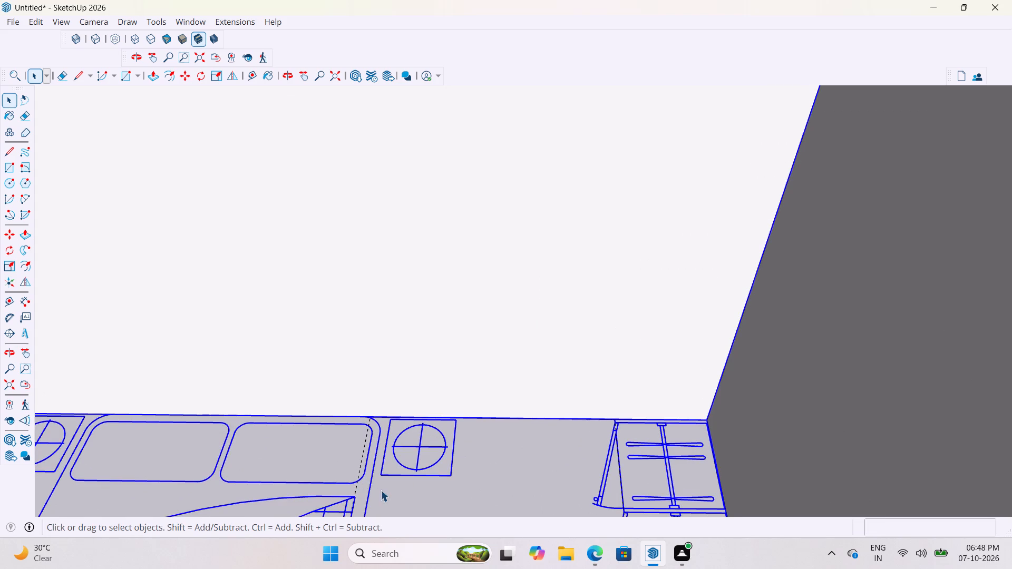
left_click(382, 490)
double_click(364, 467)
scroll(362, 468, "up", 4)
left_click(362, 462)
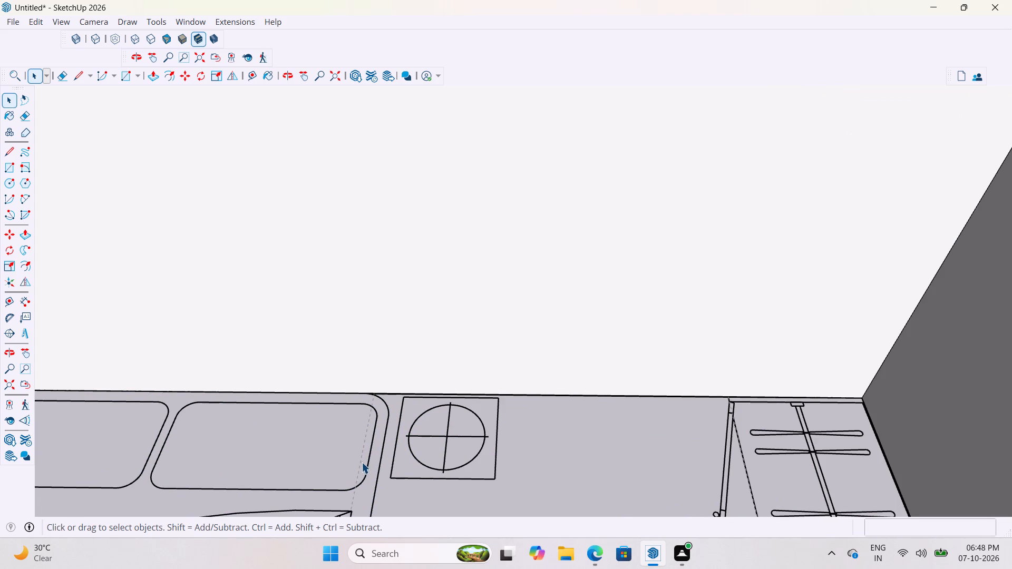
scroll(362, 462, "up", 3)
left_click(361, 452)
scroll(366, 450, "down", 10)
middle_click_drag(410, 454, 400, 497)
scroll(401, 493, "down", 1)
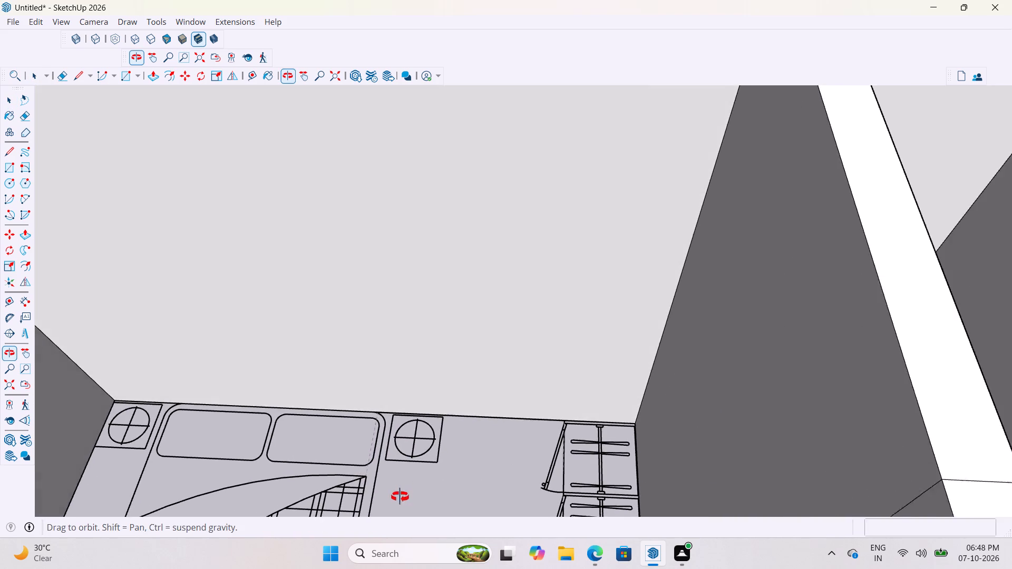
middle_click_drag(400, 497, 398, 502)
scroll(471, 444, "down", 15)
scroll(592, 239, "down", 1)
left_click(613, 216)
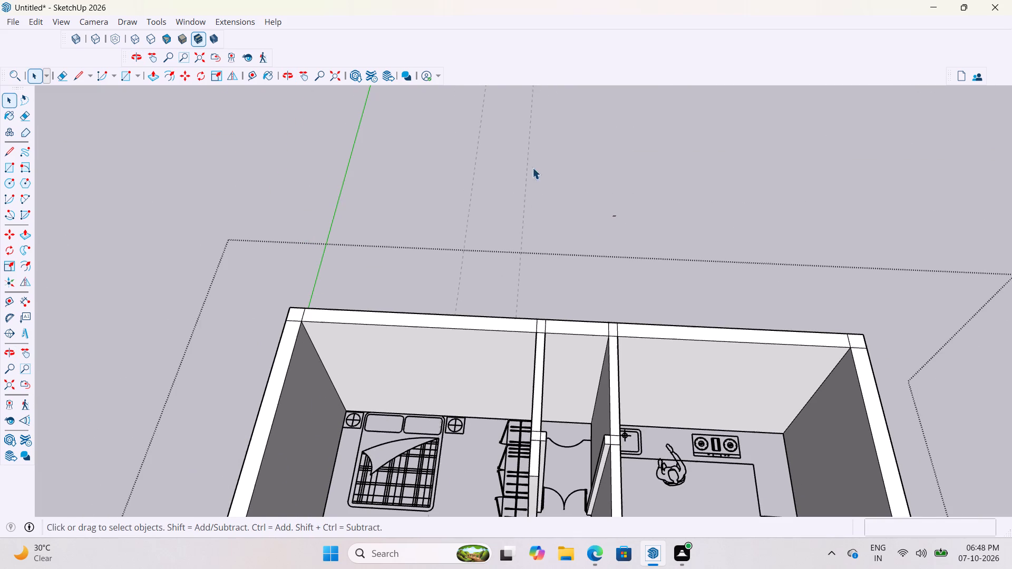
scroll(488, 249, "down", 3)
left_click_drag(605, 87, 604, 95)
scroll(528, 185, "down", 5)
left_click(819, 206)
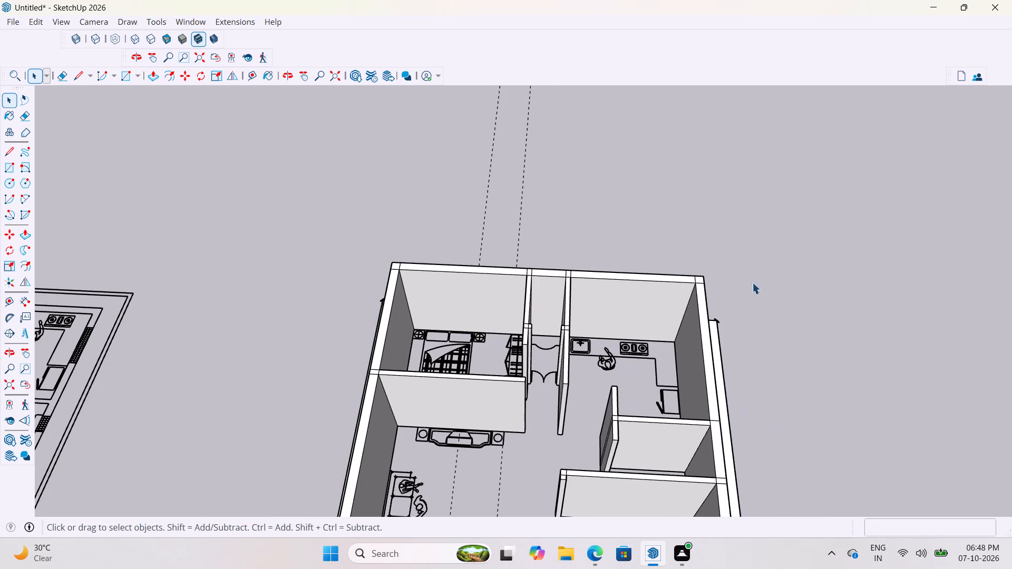
Delete all guides from the model again.
left_click(38, 21)
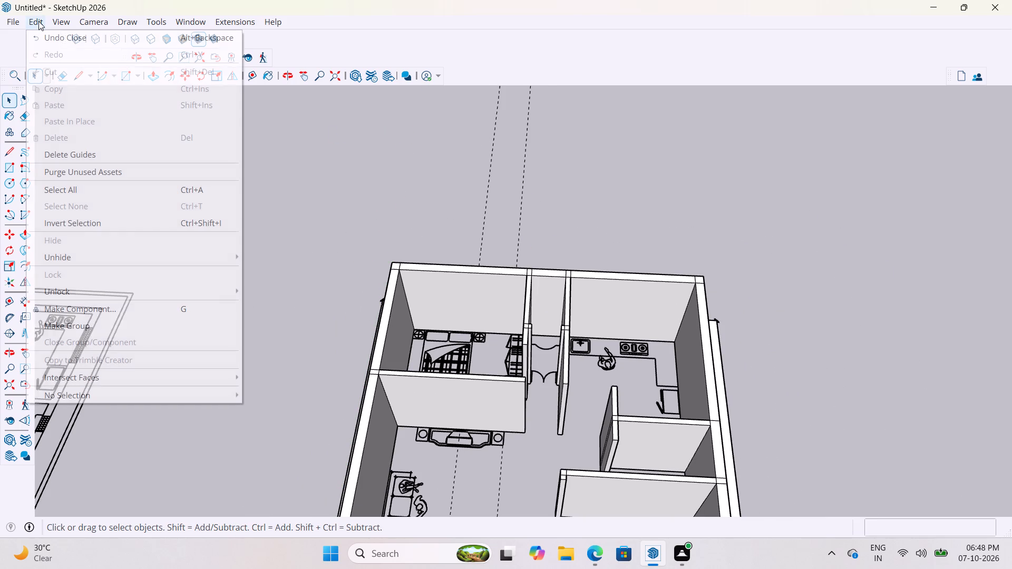
left_click(96, 159)
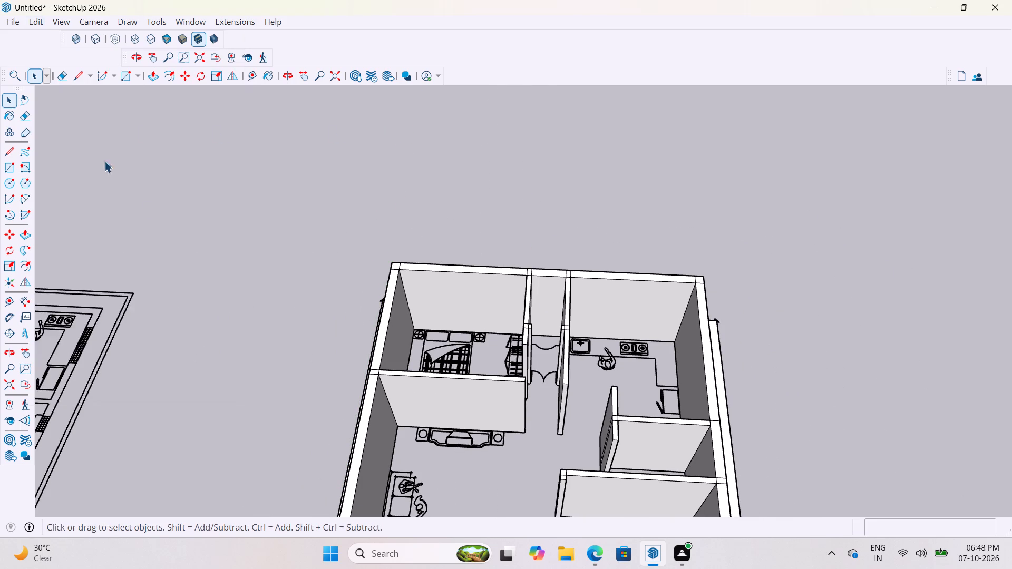
With X-ray display on, place a guide about 5' 9" from the base of the bedroom's side wall, at the bed-side end of the window symbol.
scroll(560, 401, "up", 7)
double_click(440, 271)
scroll(458, 292, "up", 7)
double_click(455, 281)
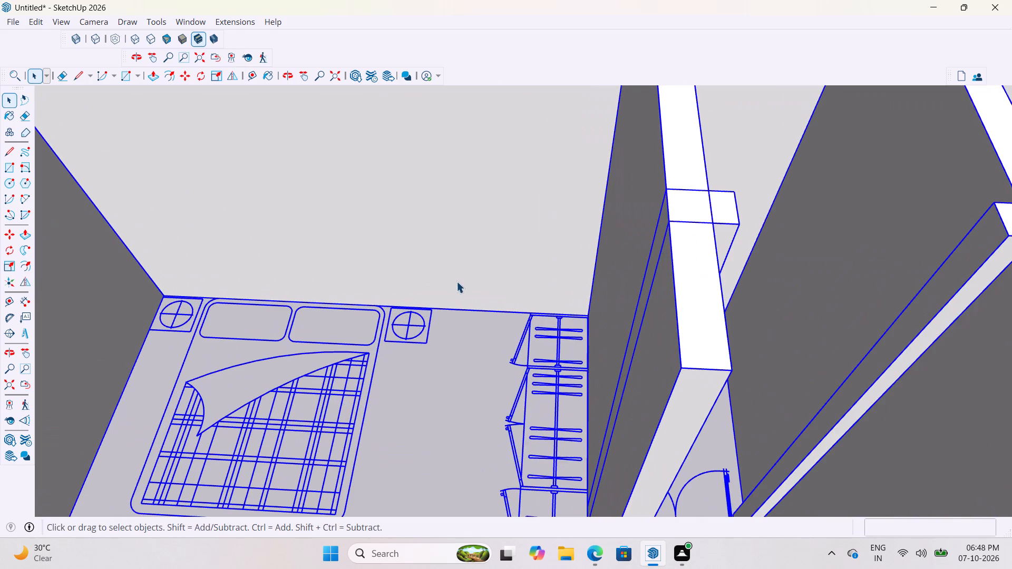
key("t")
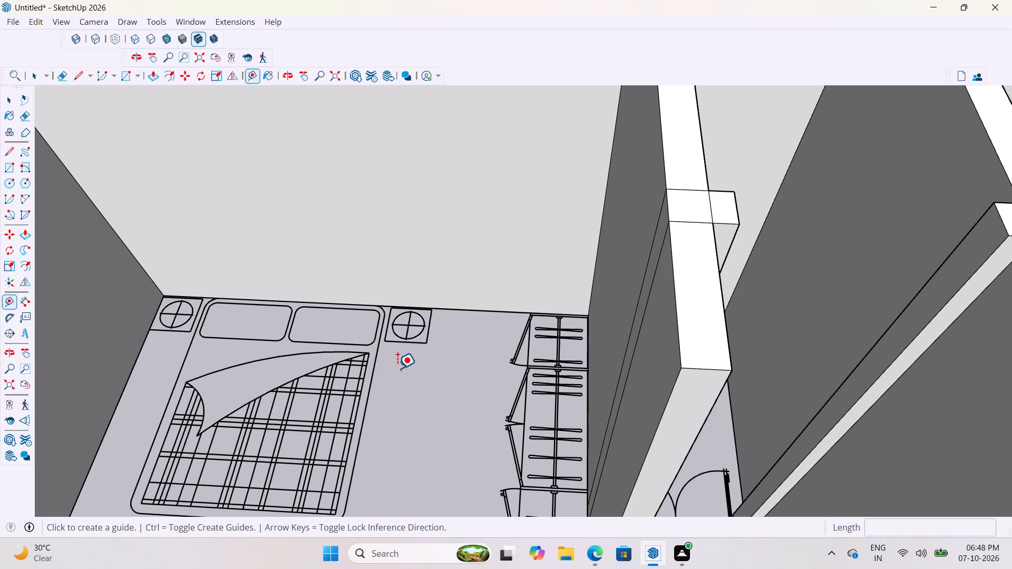
left_click(145, 338)
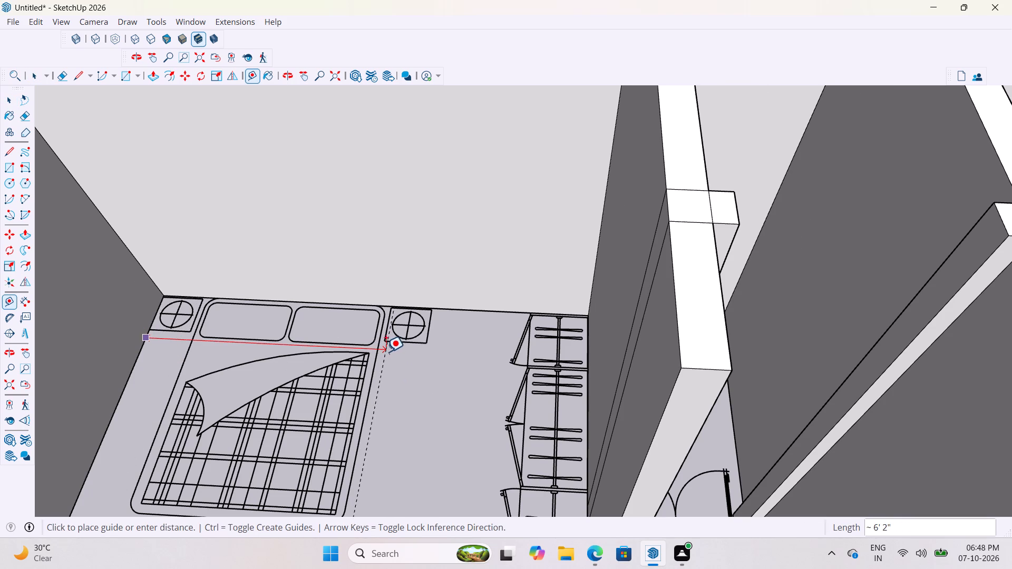
scroll(386, 352, "up", 3)
scroll(388, 356, "down", 3)
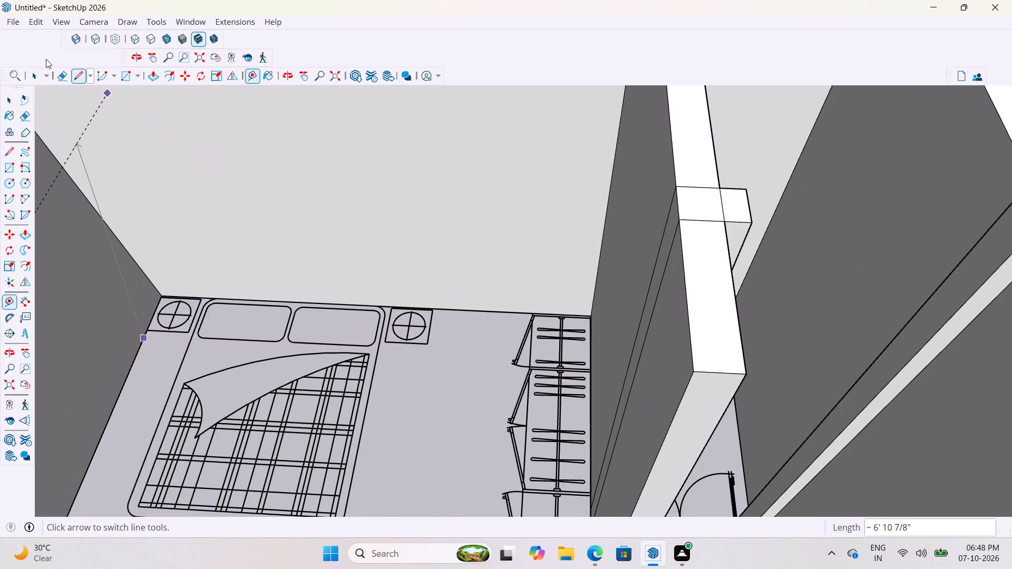
left_click(79, 38)
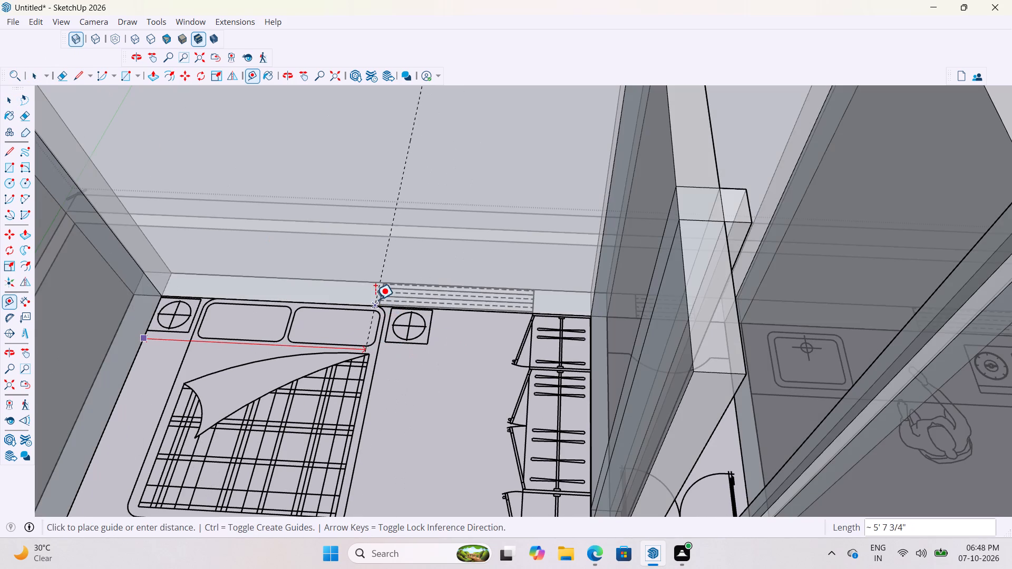
left_click(377, 300)
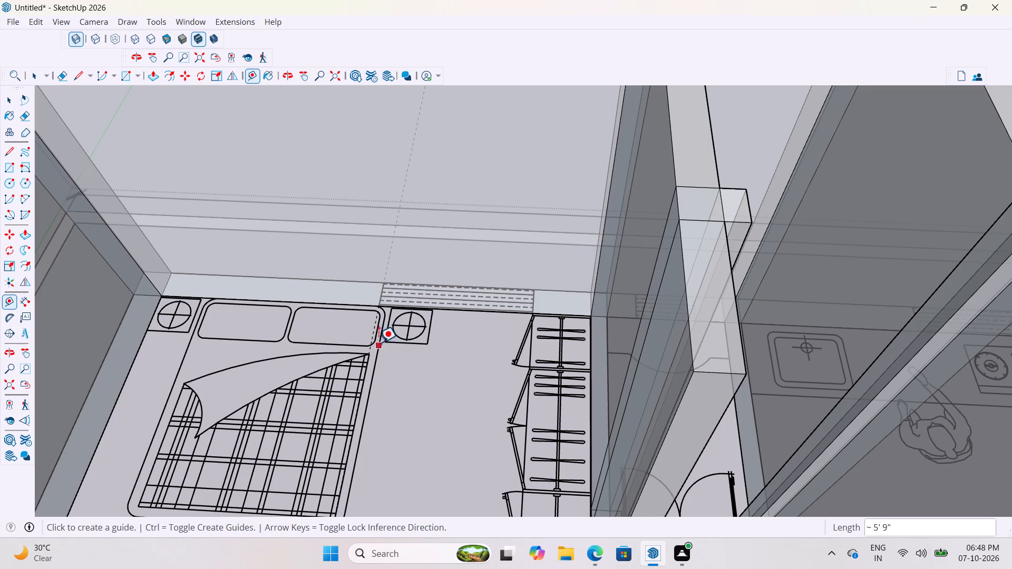
Place a second guide about 4' from the first, at the wardrobe end of the bedroom window symbol.
left_click(371, 331)
left_click(533, 313)
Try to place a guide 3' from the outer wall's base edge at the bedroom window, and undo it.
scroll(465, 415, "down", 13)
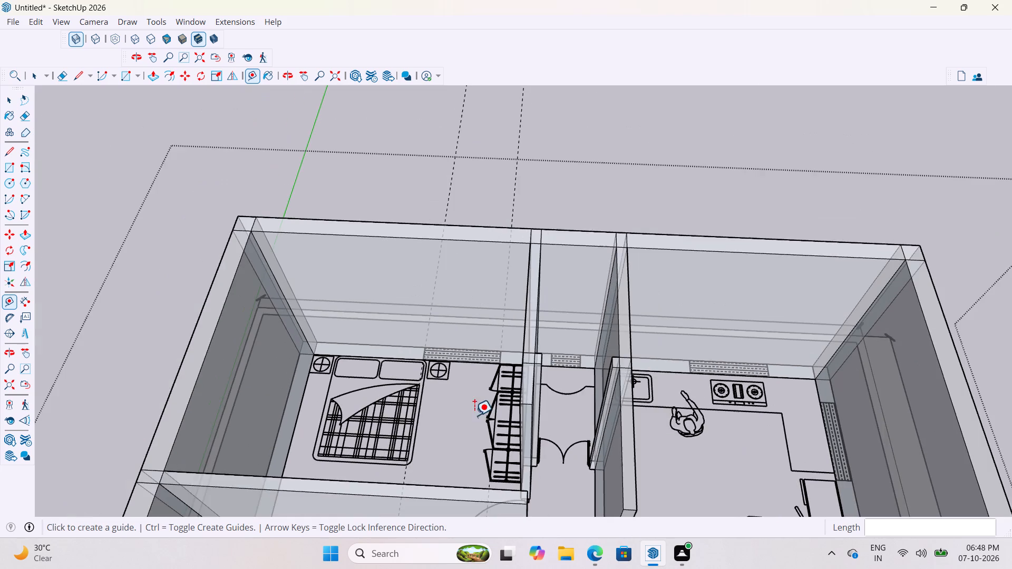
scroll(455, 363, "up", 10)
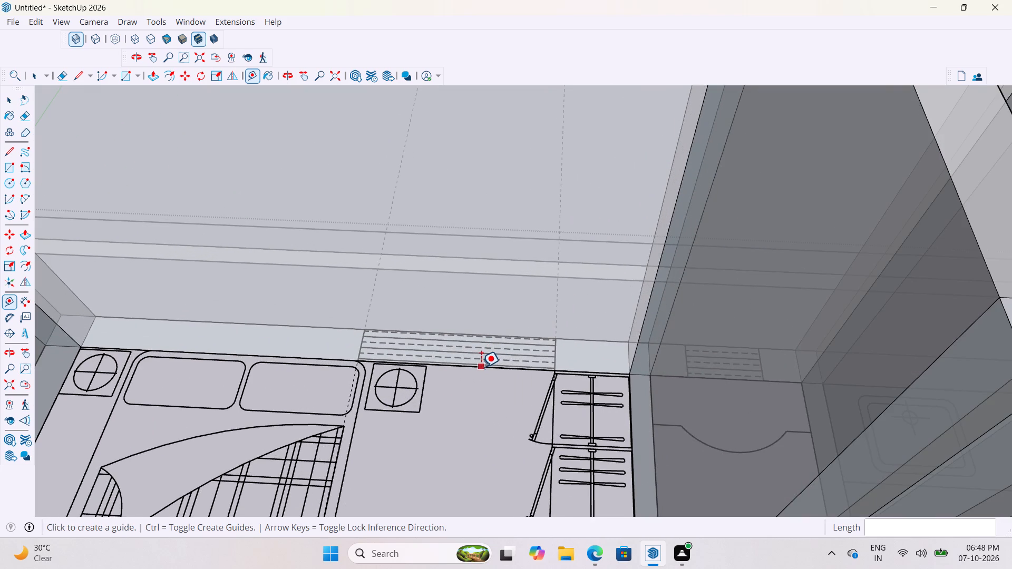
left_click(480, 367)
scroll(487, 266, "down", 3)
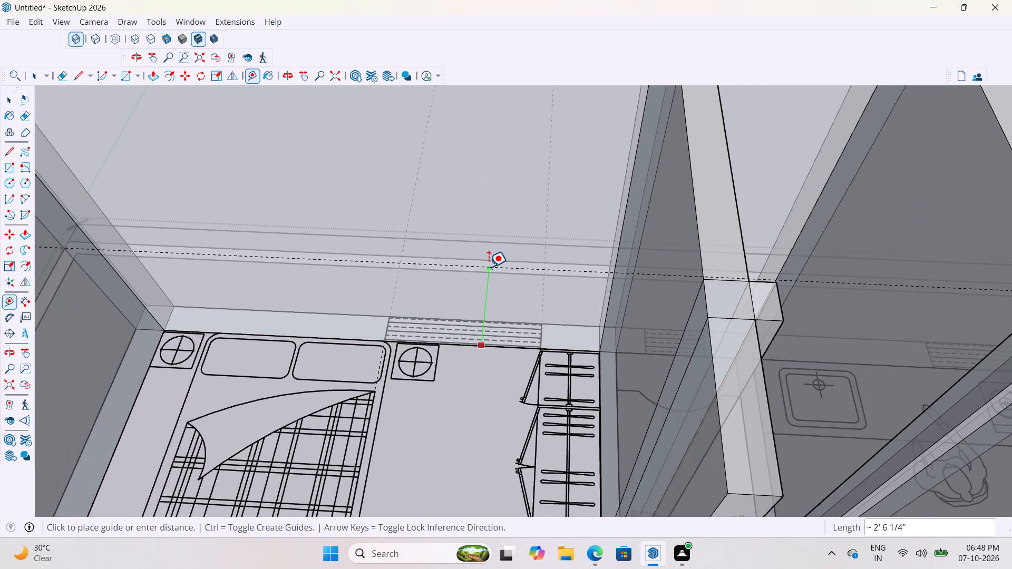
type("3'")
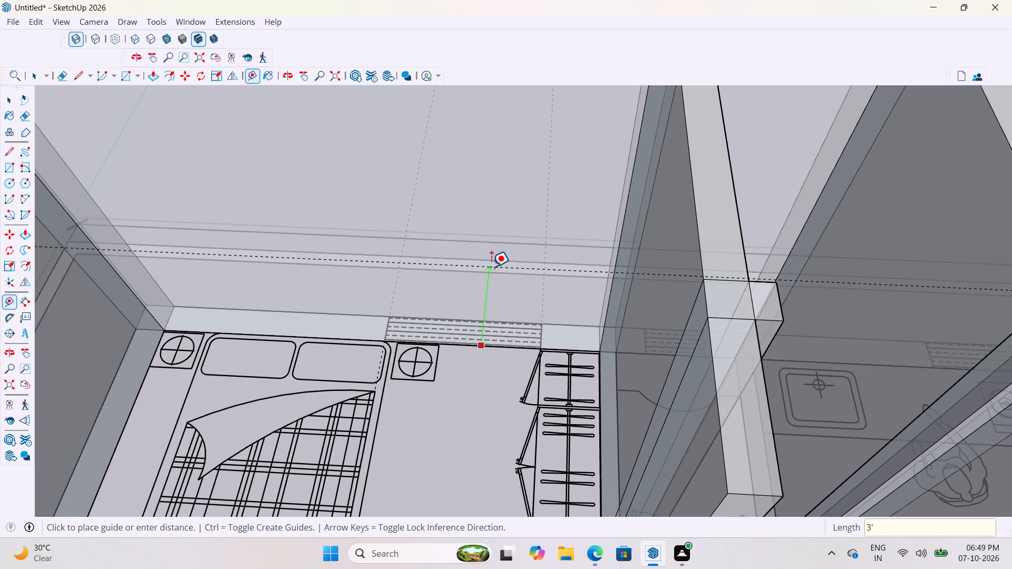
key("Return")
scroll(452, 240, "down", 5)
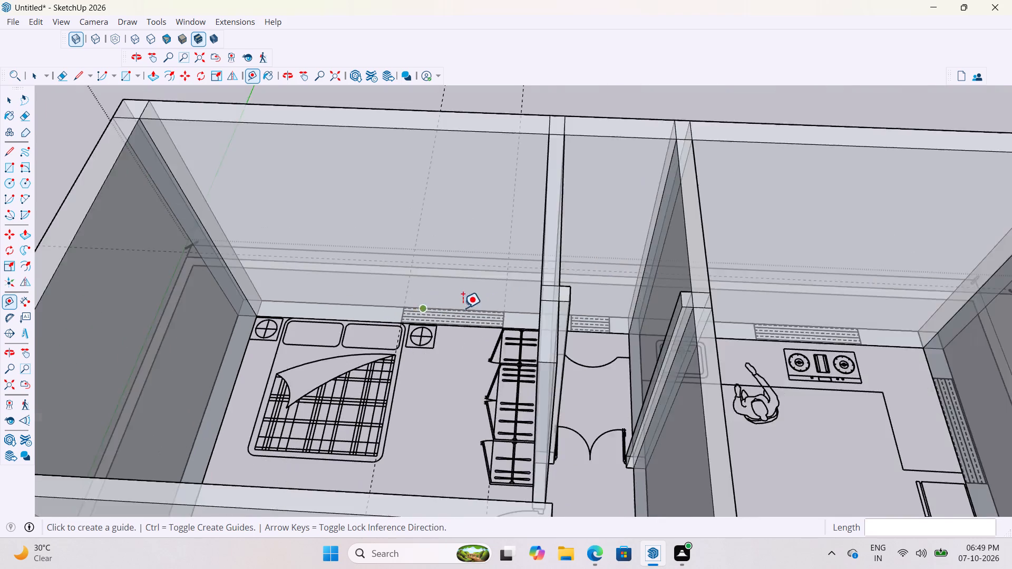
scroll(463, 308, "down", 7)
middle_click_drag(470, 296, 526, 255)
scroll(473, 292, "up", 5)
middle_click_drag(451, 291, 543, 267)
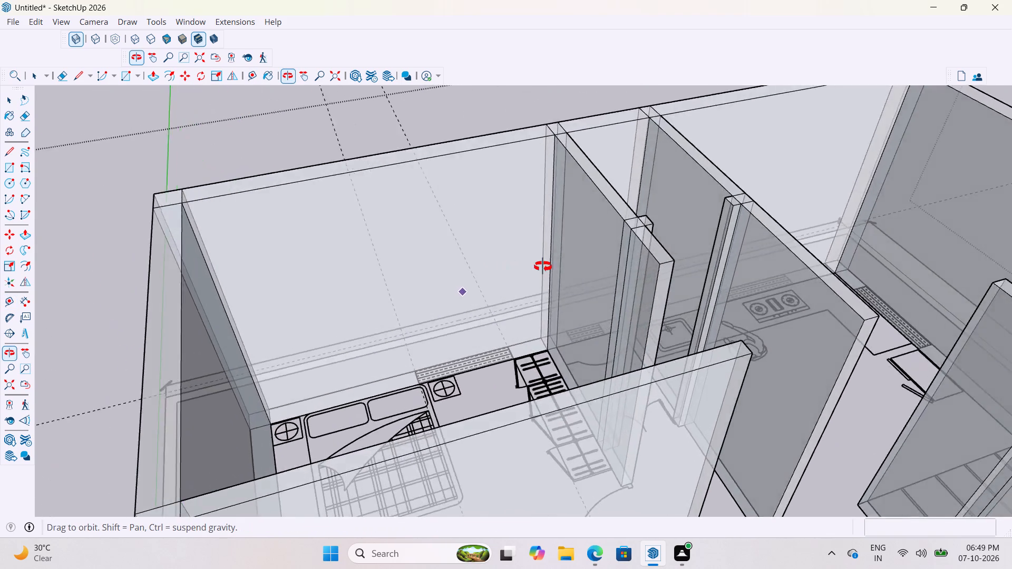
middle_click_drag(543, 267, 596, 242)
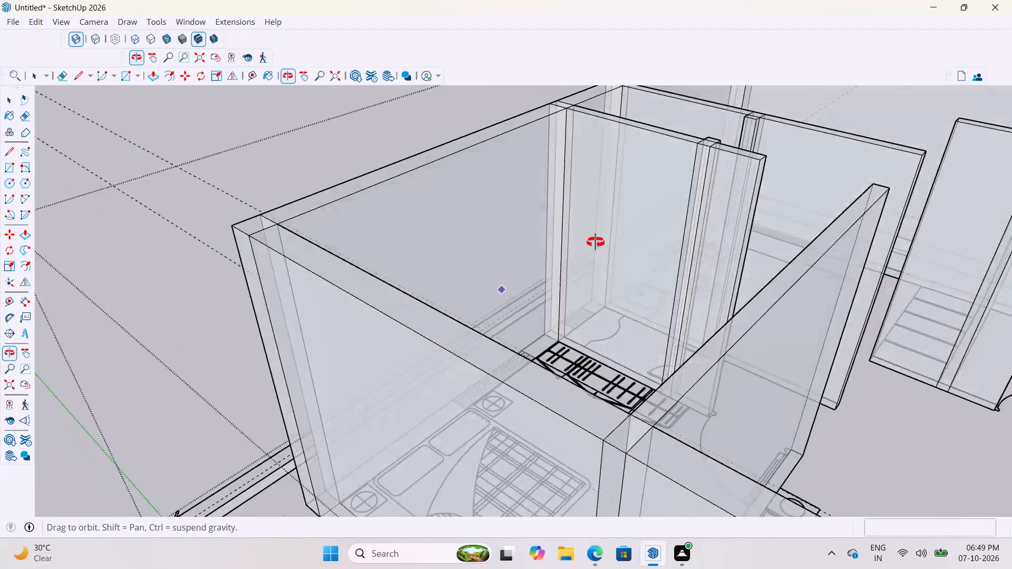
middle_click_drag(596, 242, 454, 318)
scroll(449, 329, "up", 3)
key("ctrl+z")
Place a guide 3' above the base edge of the bedroom's outer wall at the window, locked to the vertical axis.
scroll(504, 333, "down", 10)
scroll(450, 365, "up", 3)
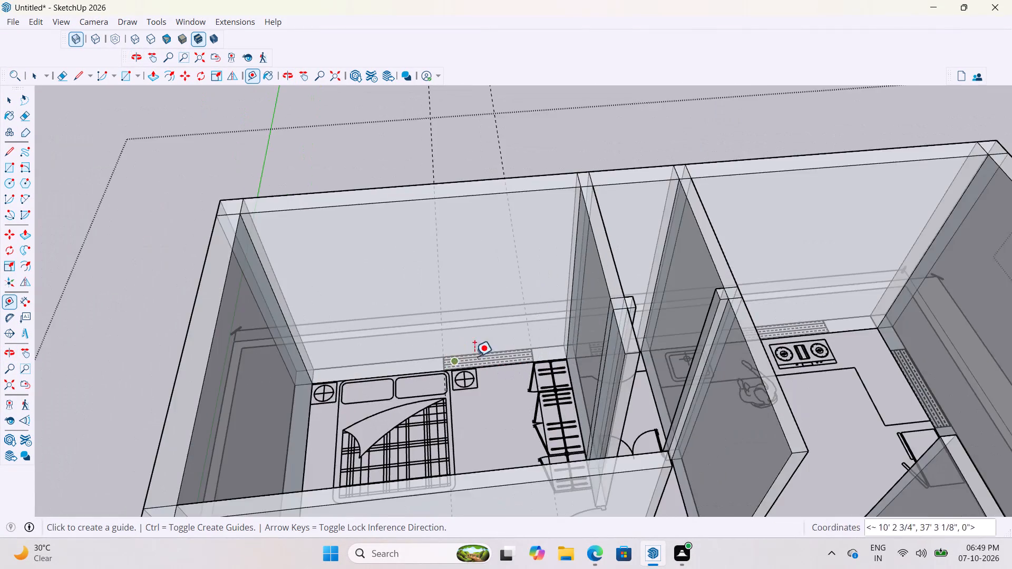
scroll(474, 357, "up", 14)
scroll(513, 397, "down", 10)
scroll(520, 410, "up", 4)
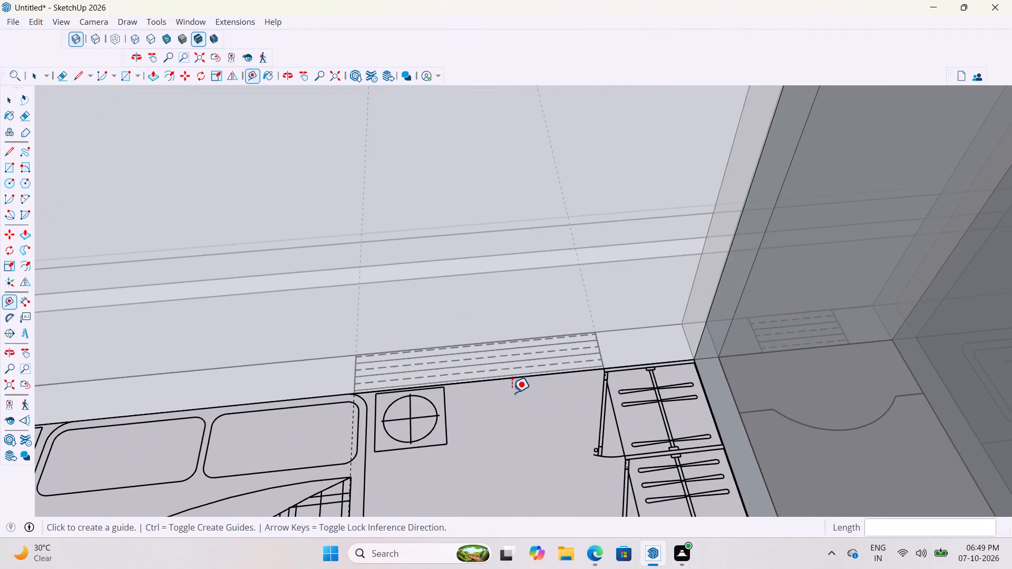
scroll(531, 390, "down", 3)
scroll(504, 387, "up", 7)
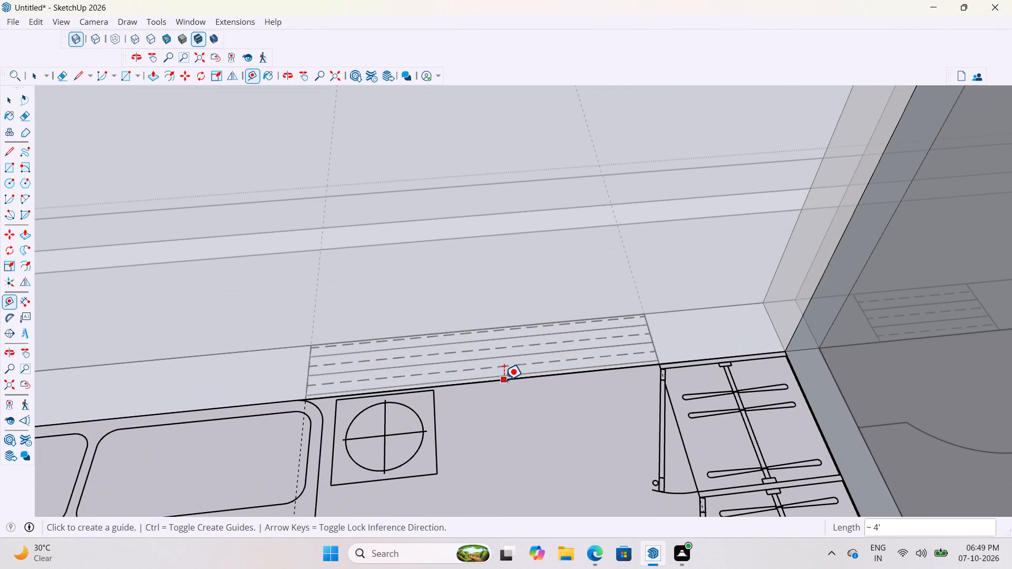
left_click(504, 380)
scroll(503, 281, "down", 5)
scroll(505, 272, "up", 3)
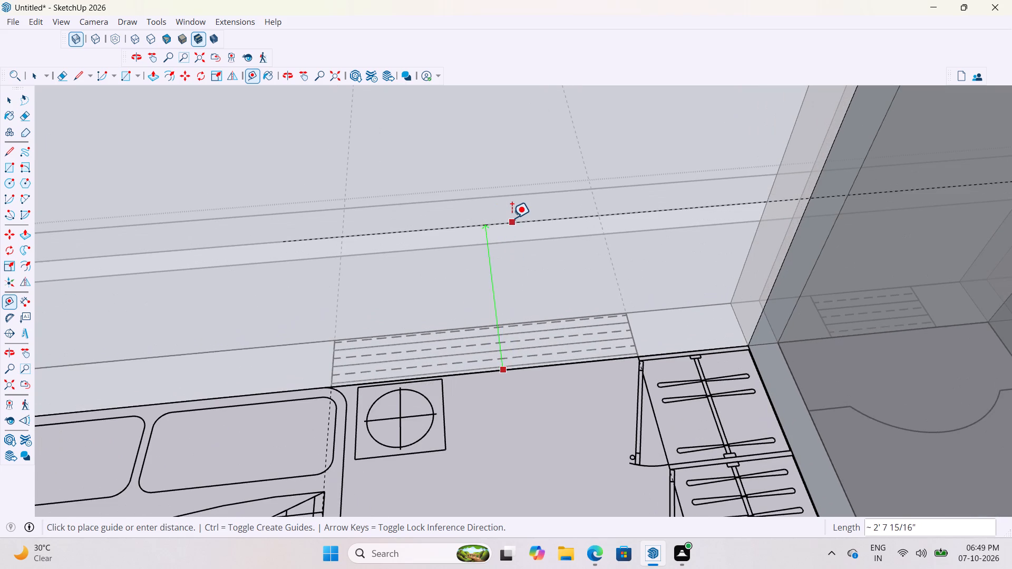
middle_click_drag(501, 220, 503, 220)
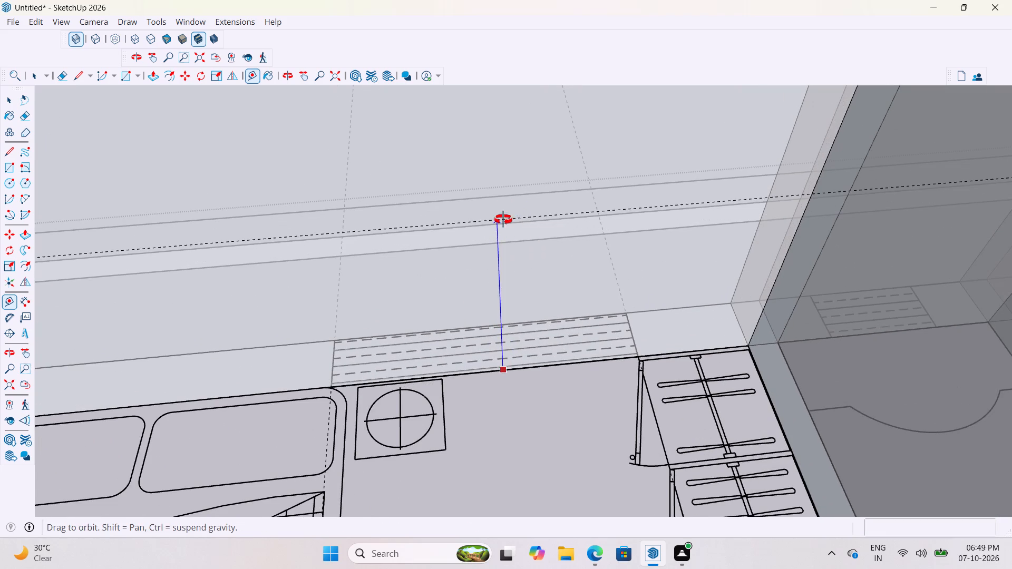
middle_click_drag(503, 220, 543, 223)
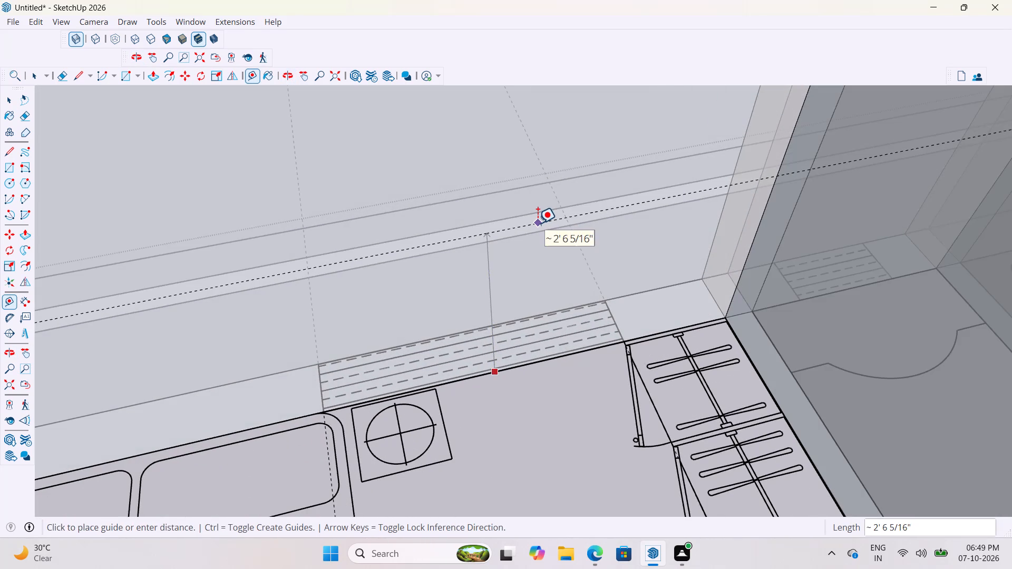
key("Up")
key("Left")
key("Right")
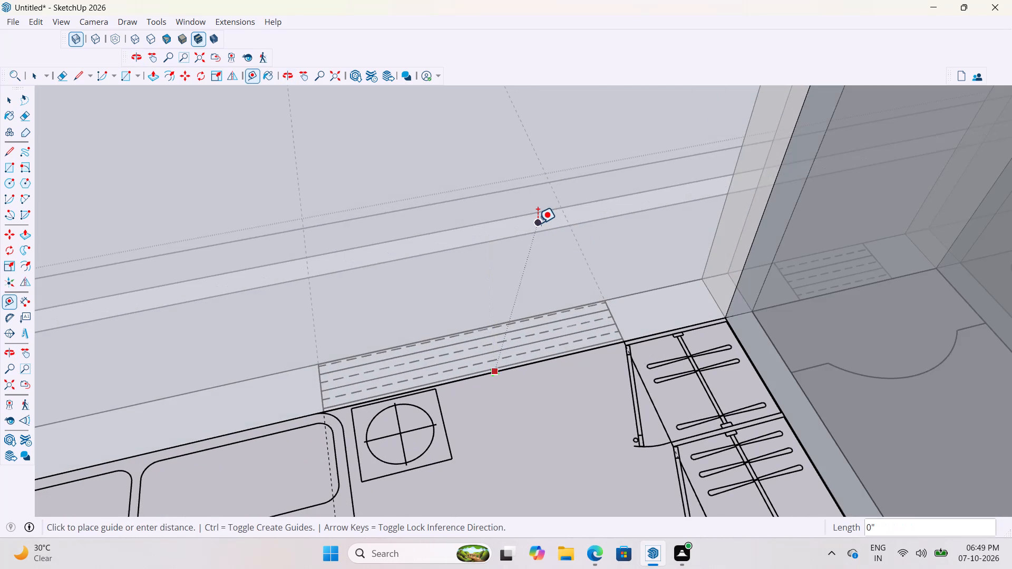
key("Up")
type("3'")
key("Return")
Turn off X-ray display so the walls are opaque around the bedroom window guides.
scroll(553, 250, "down", 6)
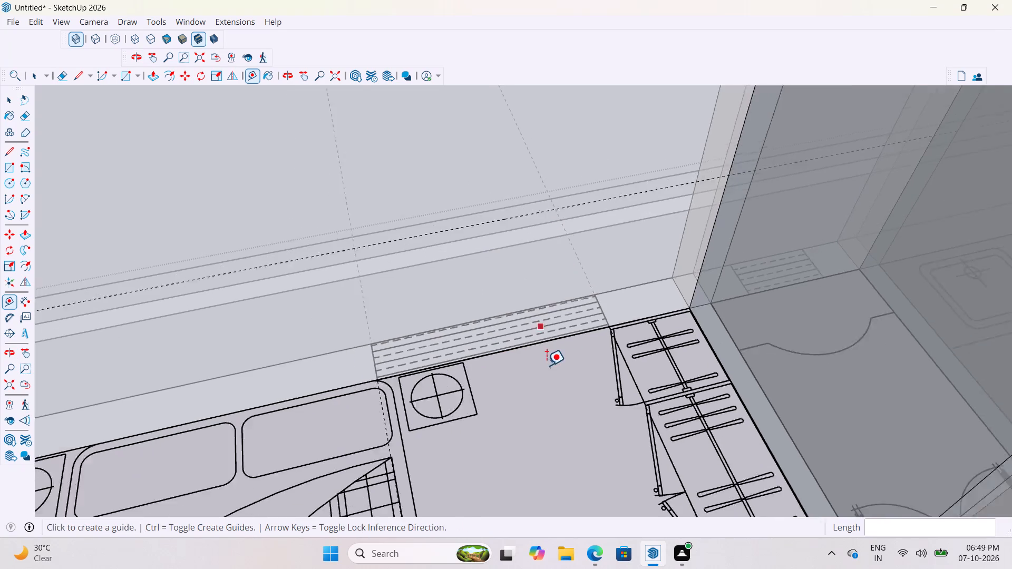
scroll(547, 366, "down", 2)
middle_click_drag(530, 348, 554, 326)
middle_click_drag(502, 287, 700, 245)
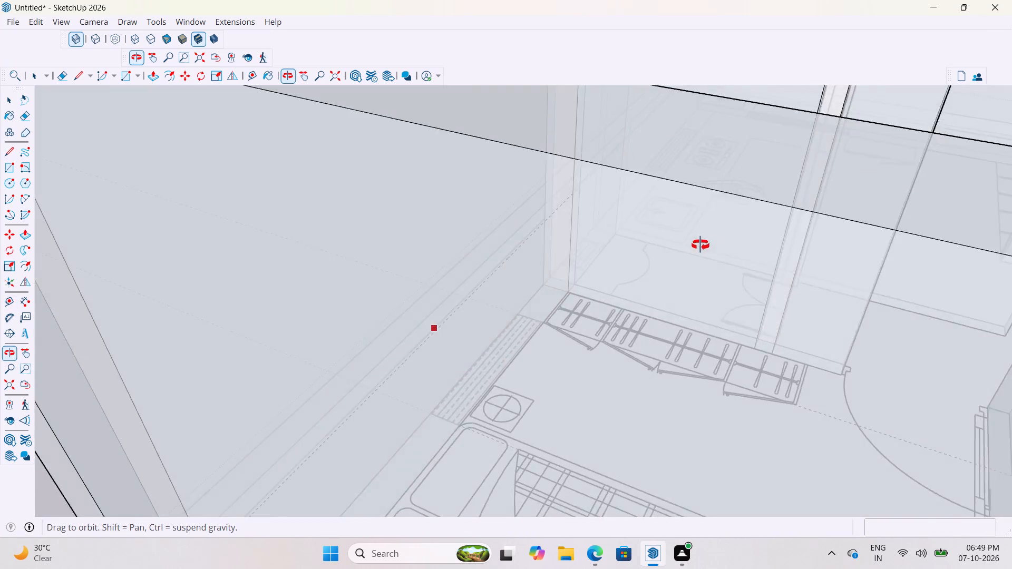
middle_click_drag(700, 245, 546, 318)
left_click(40, 23)
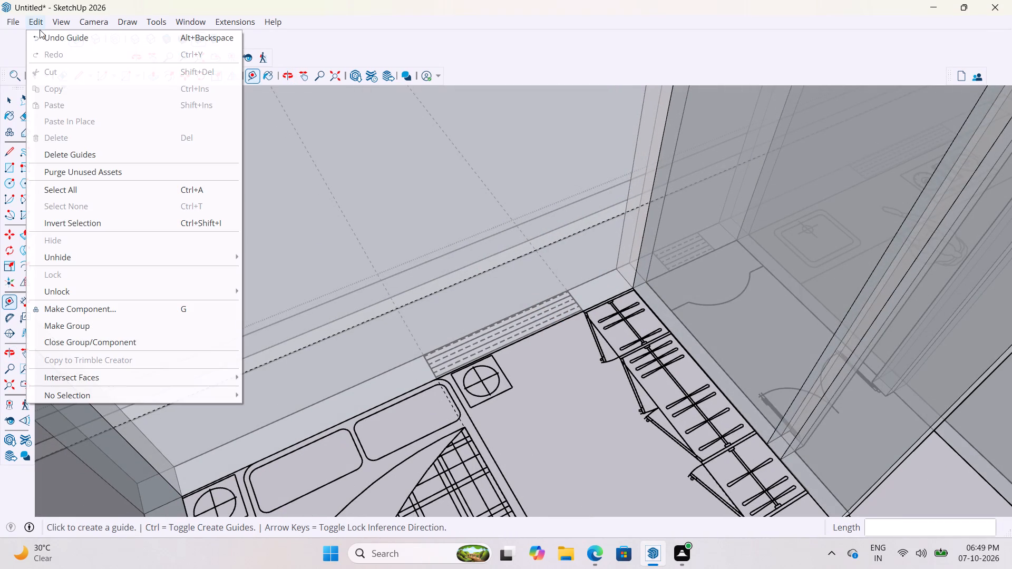
left_click(277, 142)
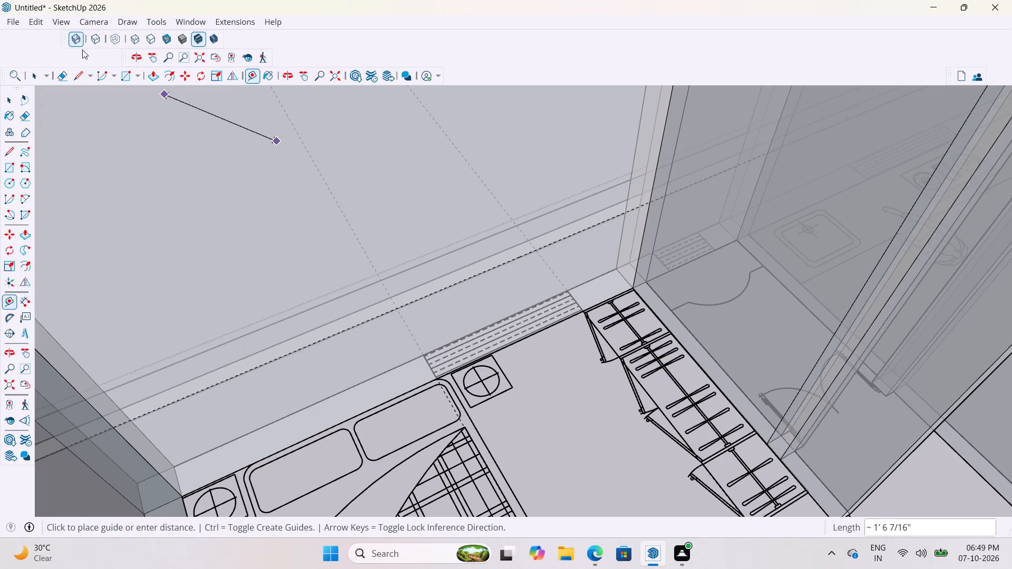
left_click(76, 35)
scroll(392, 308, "down", 4)
middle_click_drag(466, 368, 438, 362)
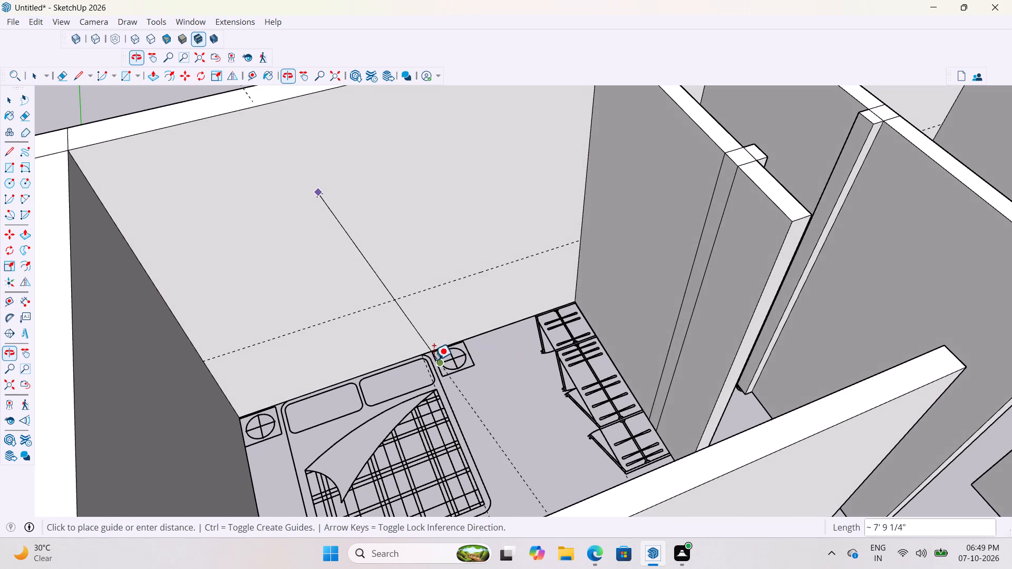
key("space")
key("space")
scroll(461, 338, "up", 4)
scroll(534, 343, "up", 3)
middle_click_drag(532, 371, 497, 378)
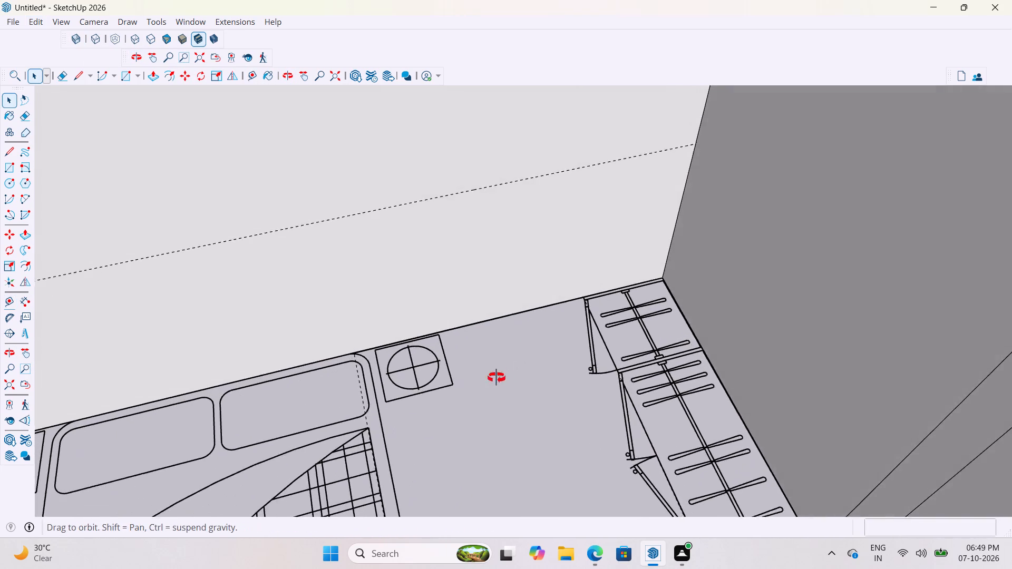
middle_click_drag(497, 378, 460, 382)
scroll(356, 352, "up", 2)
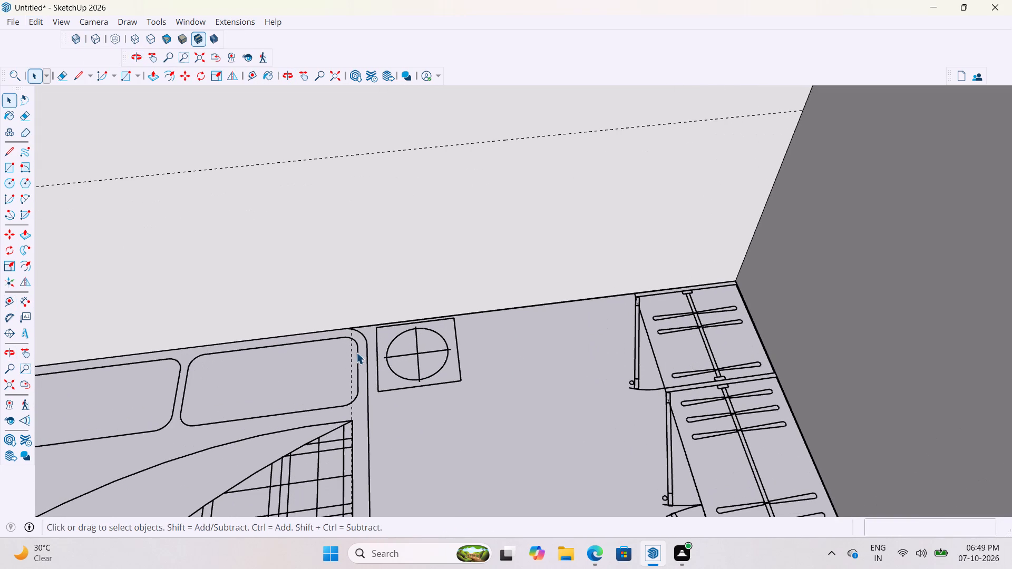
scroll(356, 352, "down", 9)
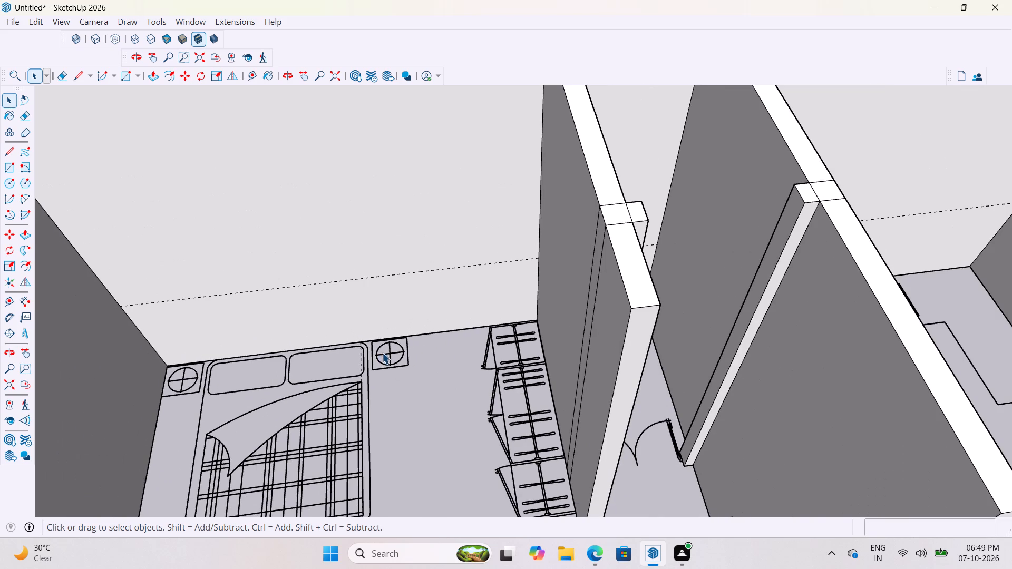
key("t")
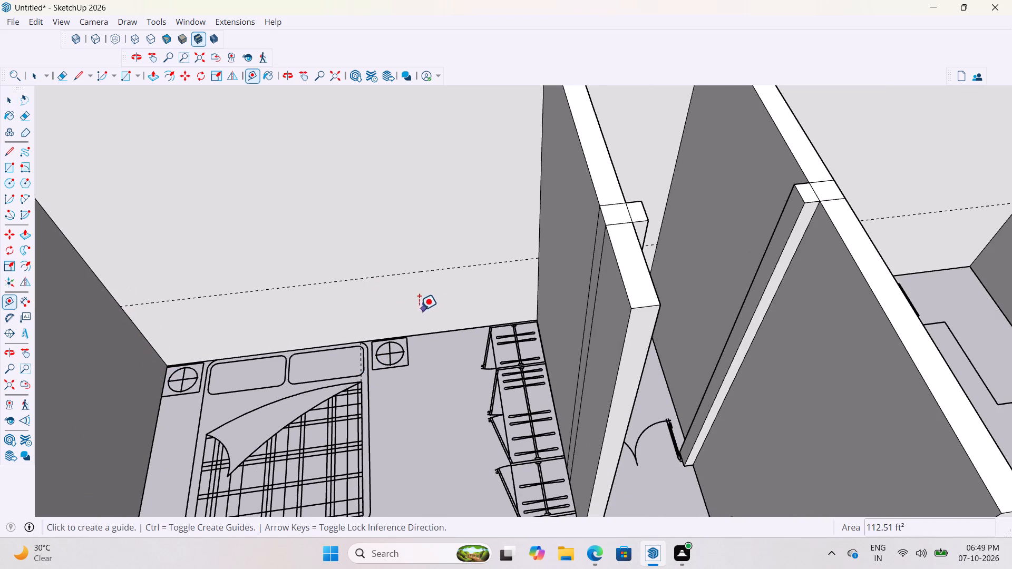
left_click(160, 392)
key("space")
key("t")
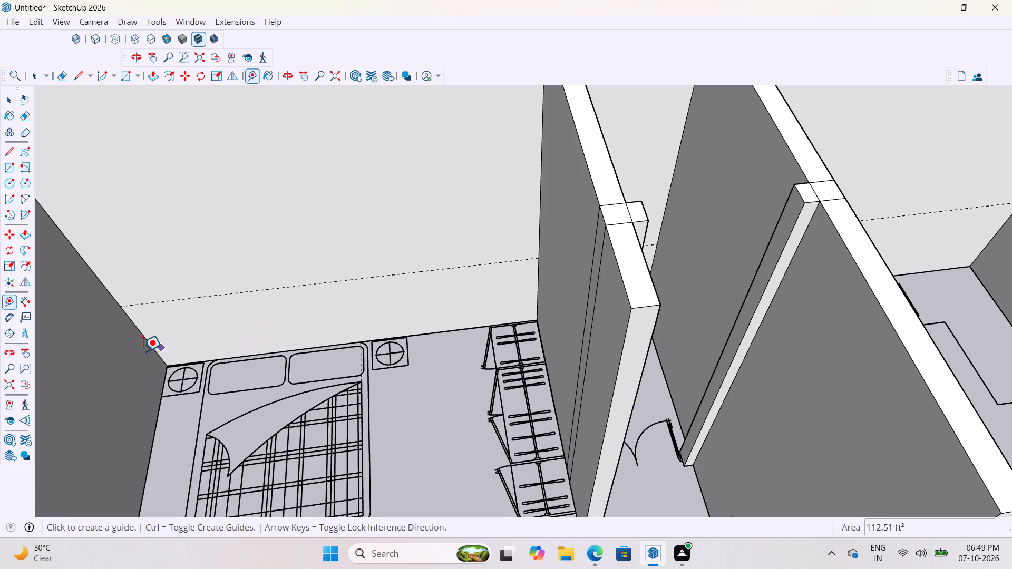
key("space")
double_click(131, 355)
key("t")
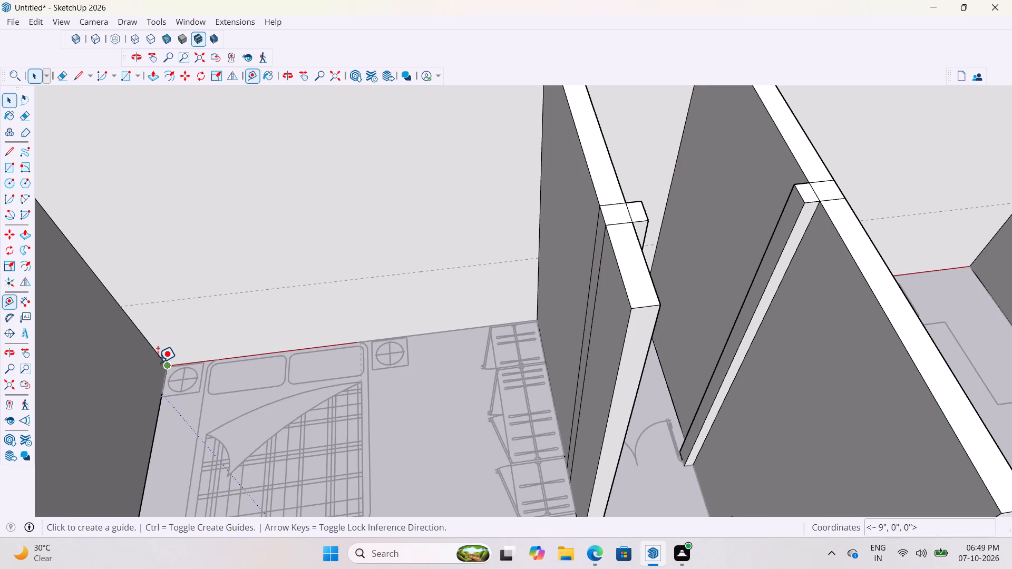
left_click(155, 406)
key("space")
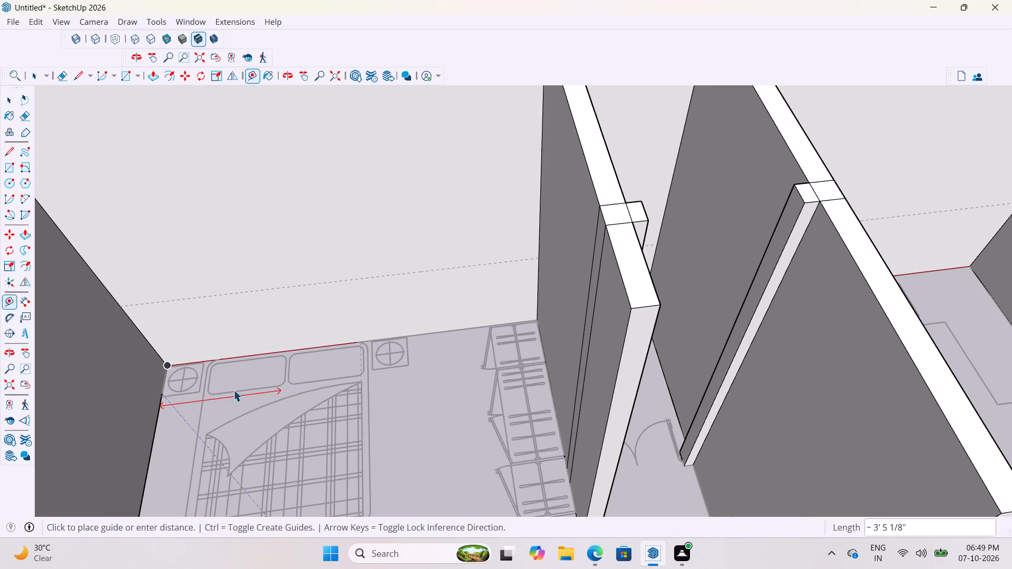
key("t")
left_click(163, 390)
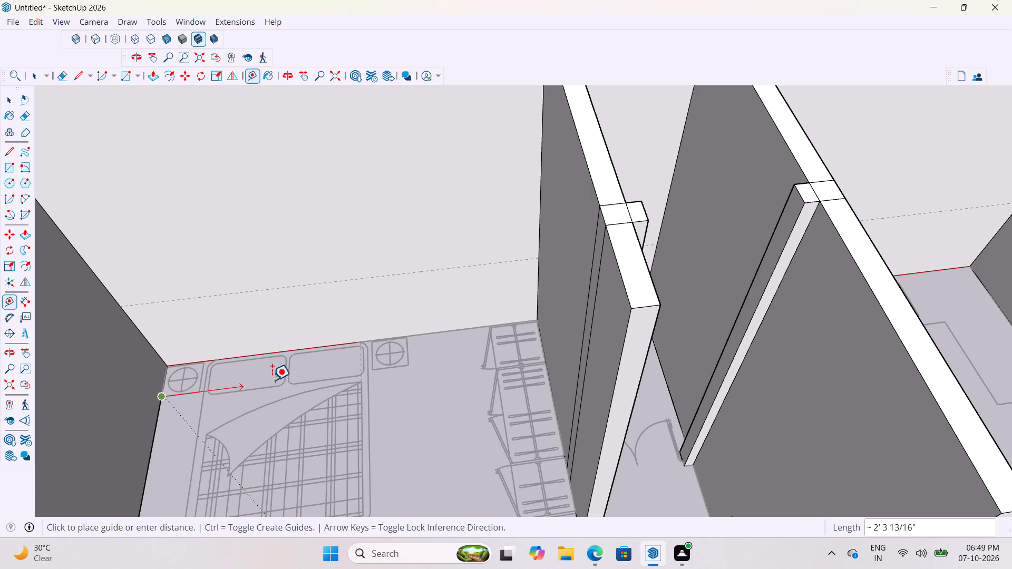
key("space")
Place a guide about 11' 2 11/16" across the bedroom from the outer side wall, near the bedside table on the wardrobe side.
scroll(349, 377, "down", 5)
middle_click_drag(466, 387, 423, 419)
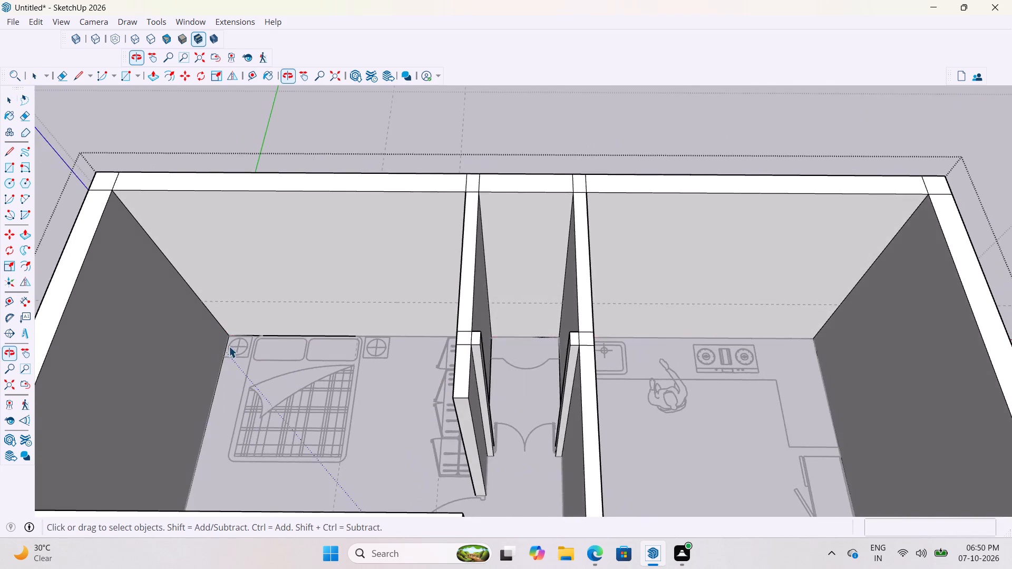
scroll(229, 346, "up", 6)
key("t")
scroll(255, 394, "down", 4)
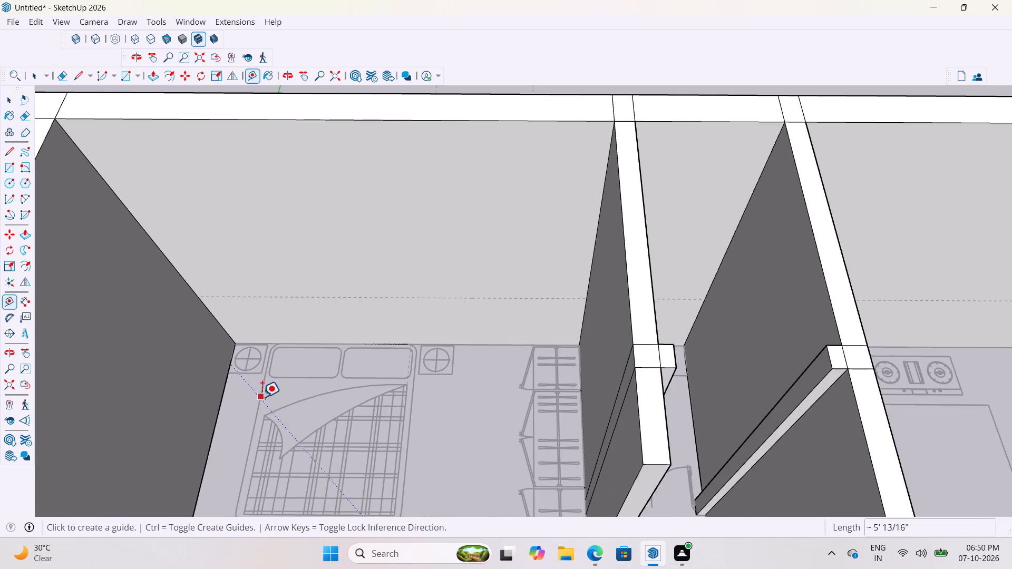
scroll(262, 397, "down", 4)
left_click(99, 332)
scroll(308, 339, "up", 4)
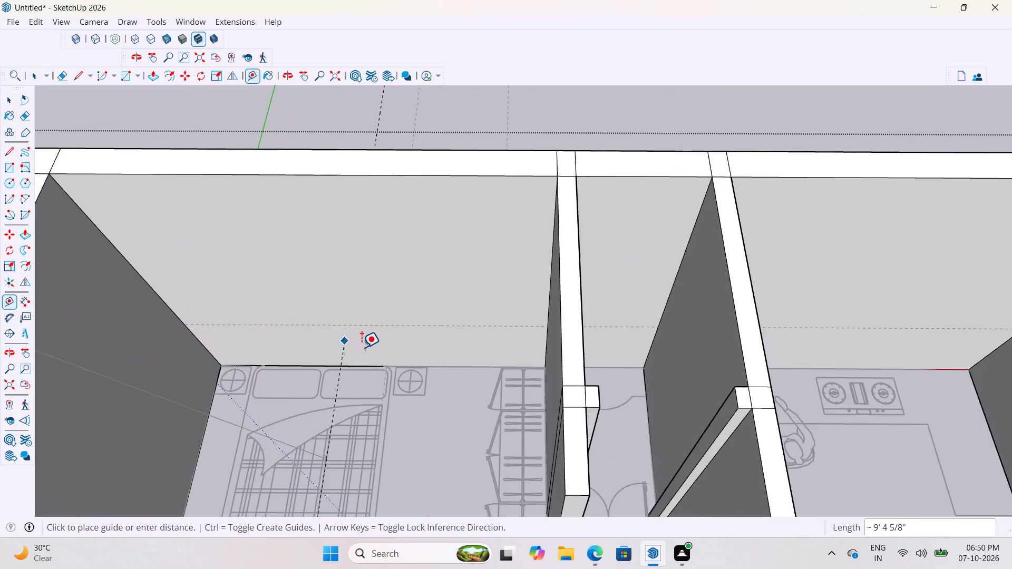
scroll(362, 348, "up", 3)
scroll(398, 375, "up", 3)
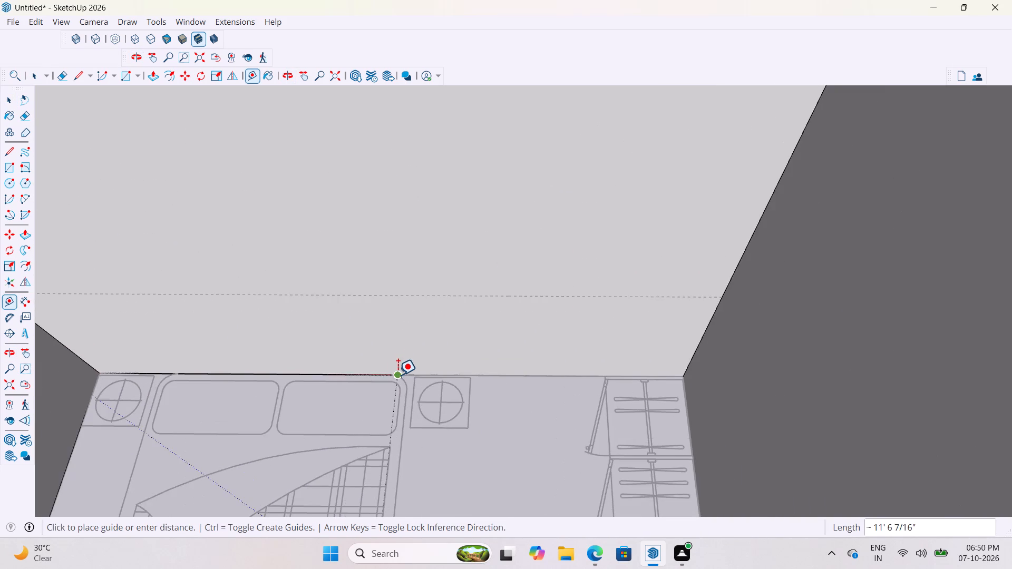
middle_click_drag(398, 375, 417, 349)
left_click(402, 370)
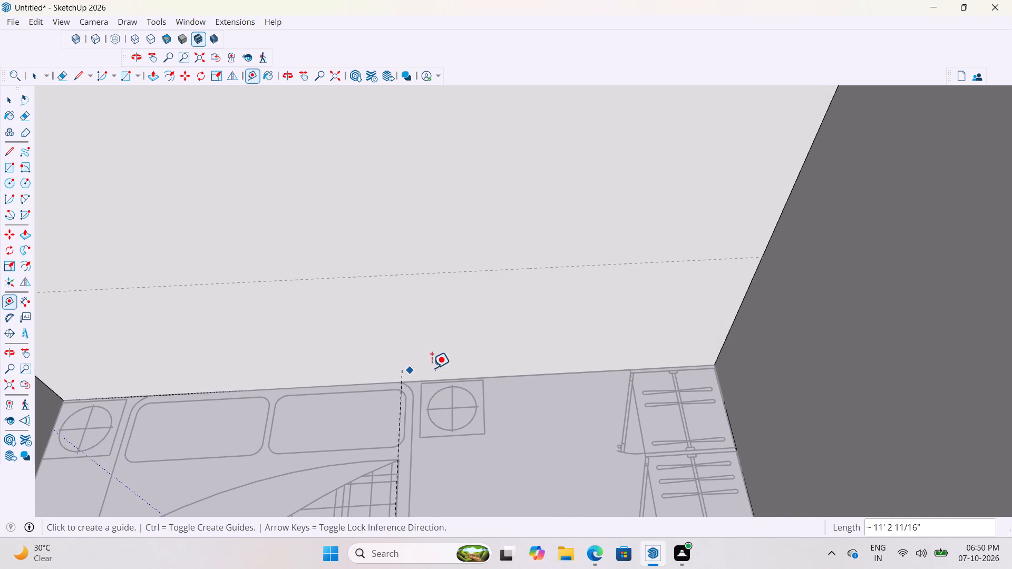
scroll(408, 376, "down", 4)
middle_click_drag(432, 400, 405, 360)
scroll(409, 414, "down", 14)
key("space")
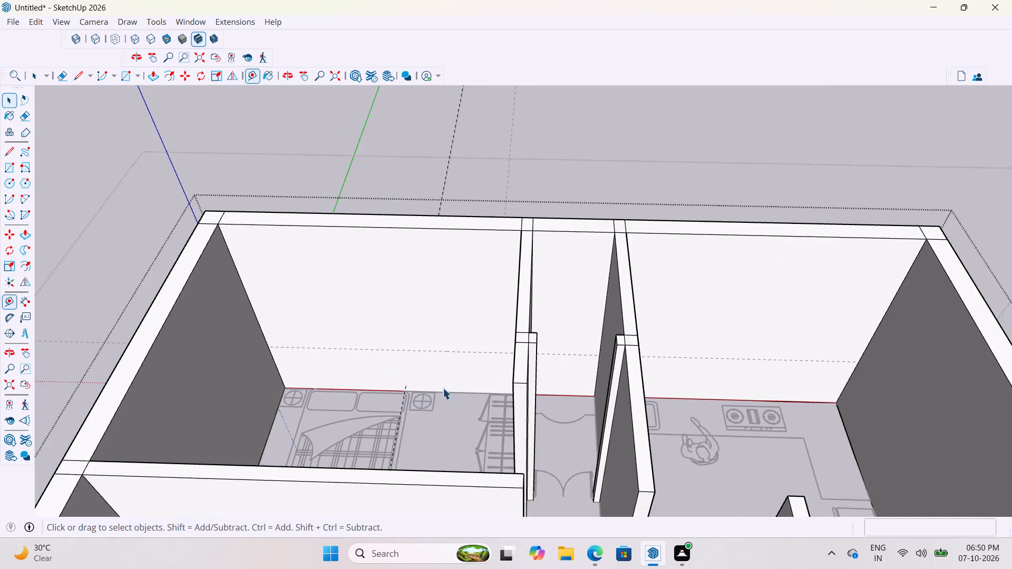
Leave the nested group that is open for editing.
key("space")
left_click_drag(623, 154, 630, 160)
scroll(381, 409, "up", 3)
scroll(541, 193, "down", 5)
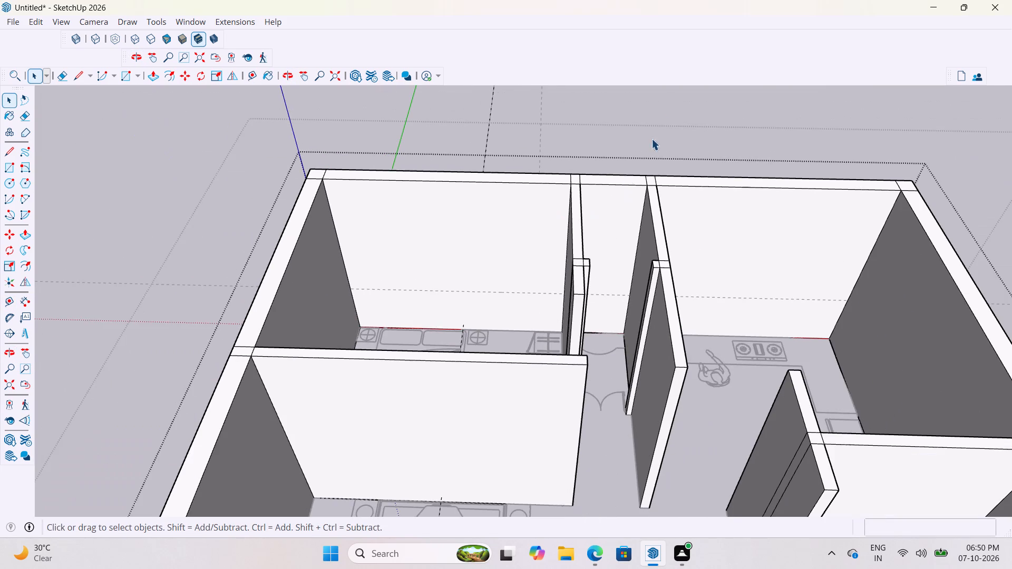
left_click(664, 113)
Examine how the guides meet the bedroom's outer wall beside the bed, viewed from several angles.
scroll(484, 334, "up", 10)
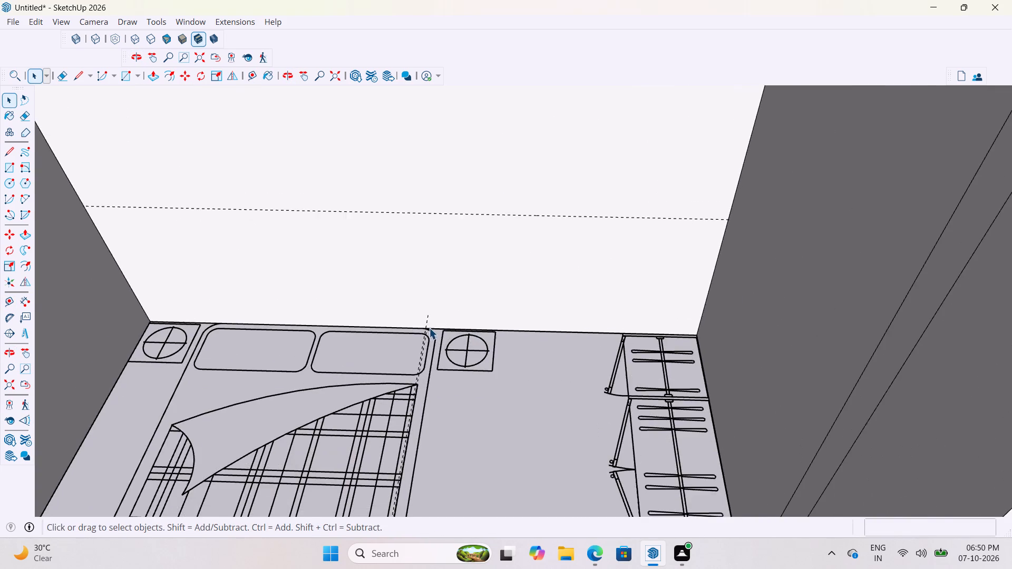
scroll(429, 328, "up", 6)
scroll(432, 338, "down", 8)
scroll(463, 283, "down", 2)
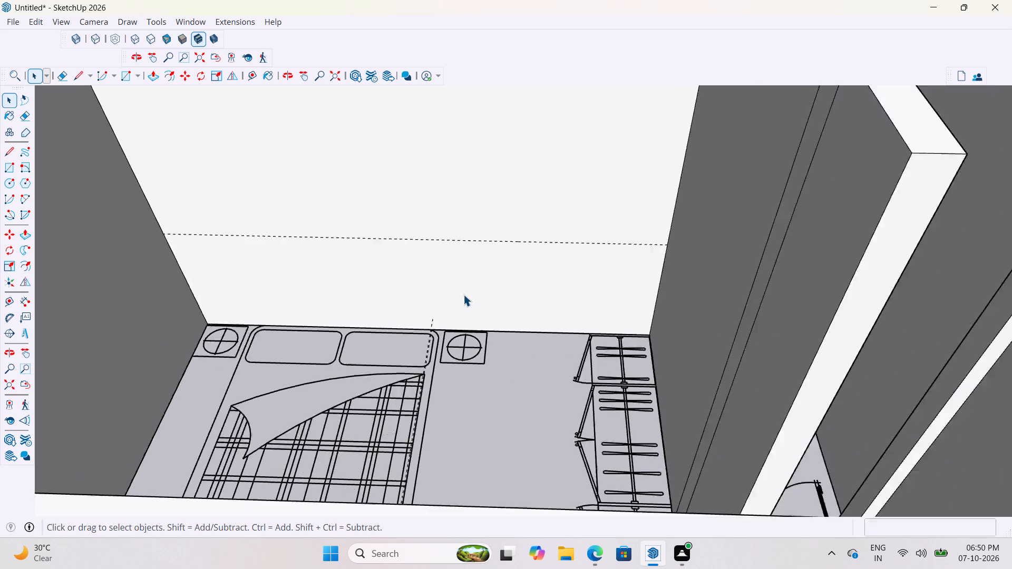
scroll(463, 295, "down", 4)
scroll(463, 267, "up", 6)
middle_click_drag(460, 260, 475, 261)
scroll(422, 289, "down", 8)
scroll(434, 306, "up", 2)
scroll(434, 306, "down", 6)
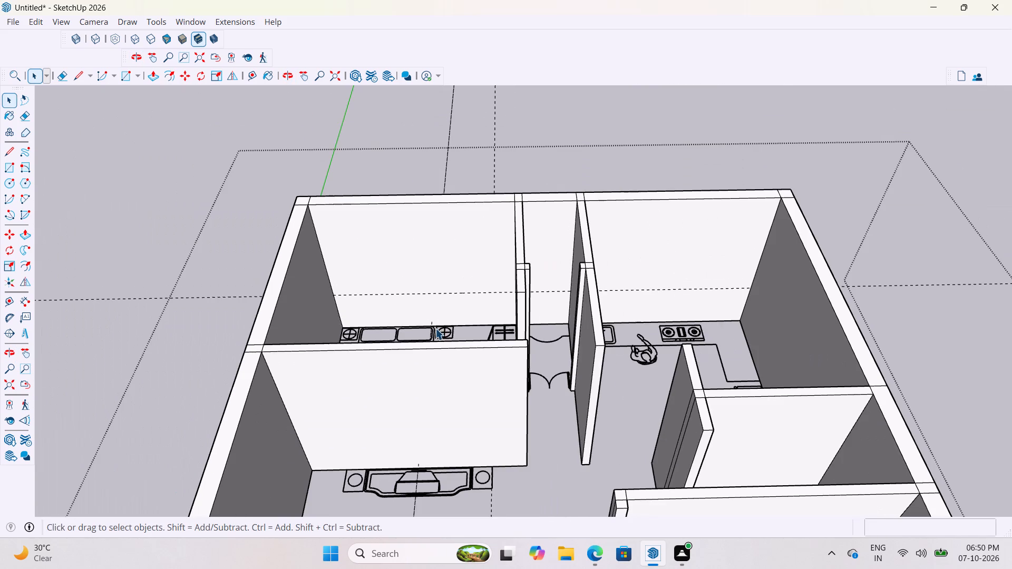
scroll(469, 281, "up", 3)
middle_click_drag(422, 309, 485, 334)
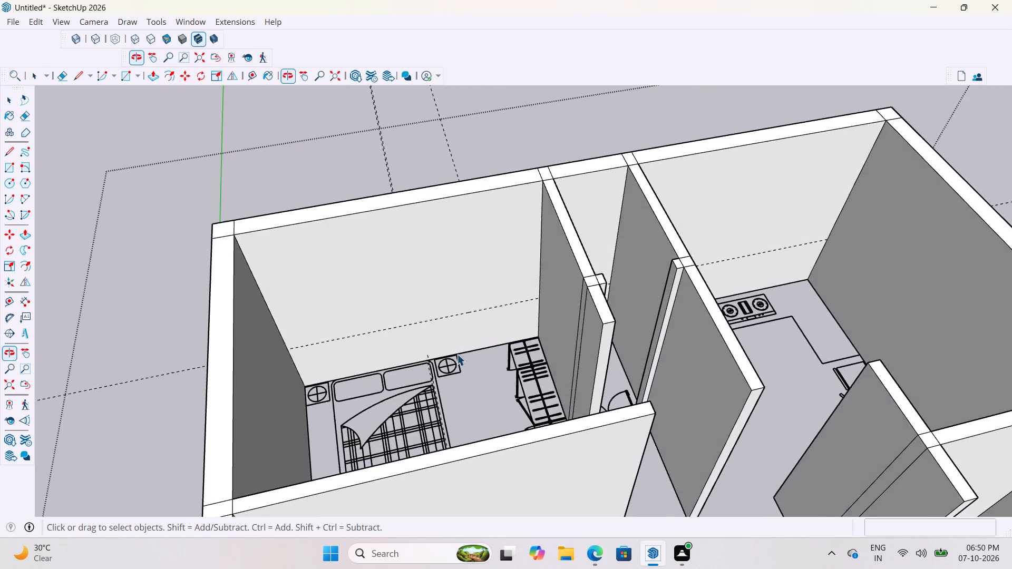
scroll(454, 364, "up", 7)
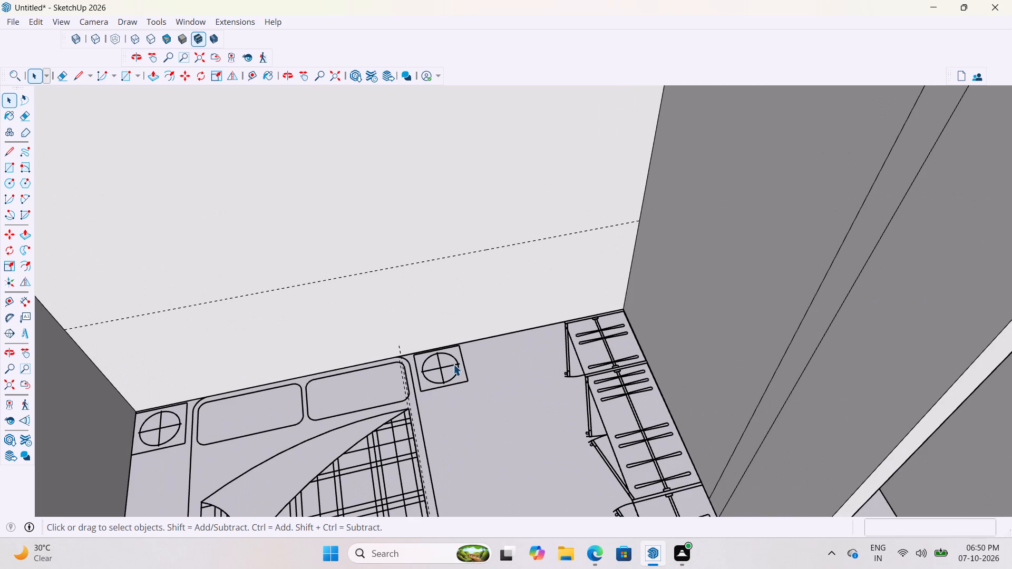
middle_click_drag(489, 366, 736, 421)
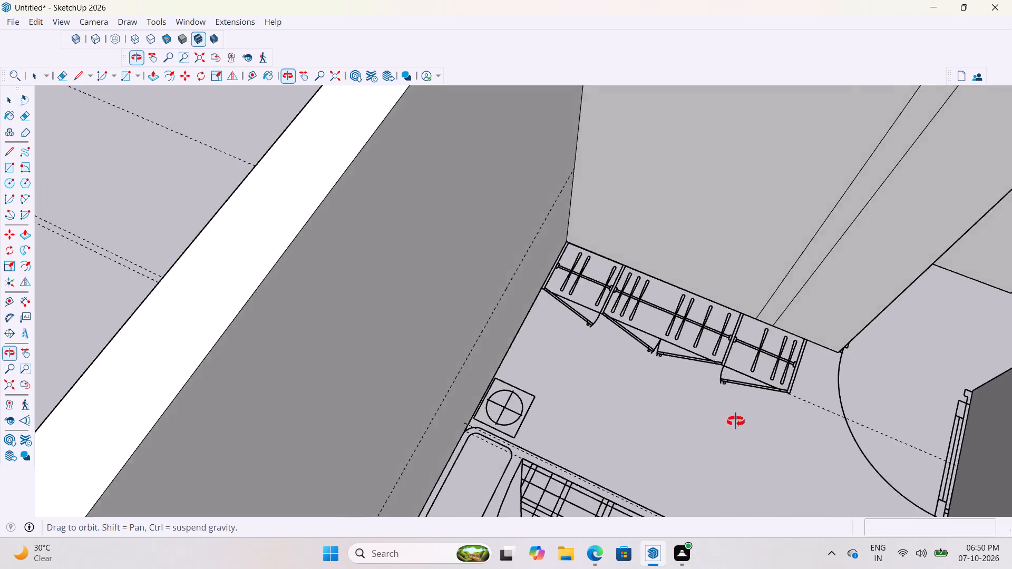
middle_click_drag(736, 421, 995, 330)
scroll(543, 351, "up", 3)
middle_click_drag(519, 353, 643, 308)
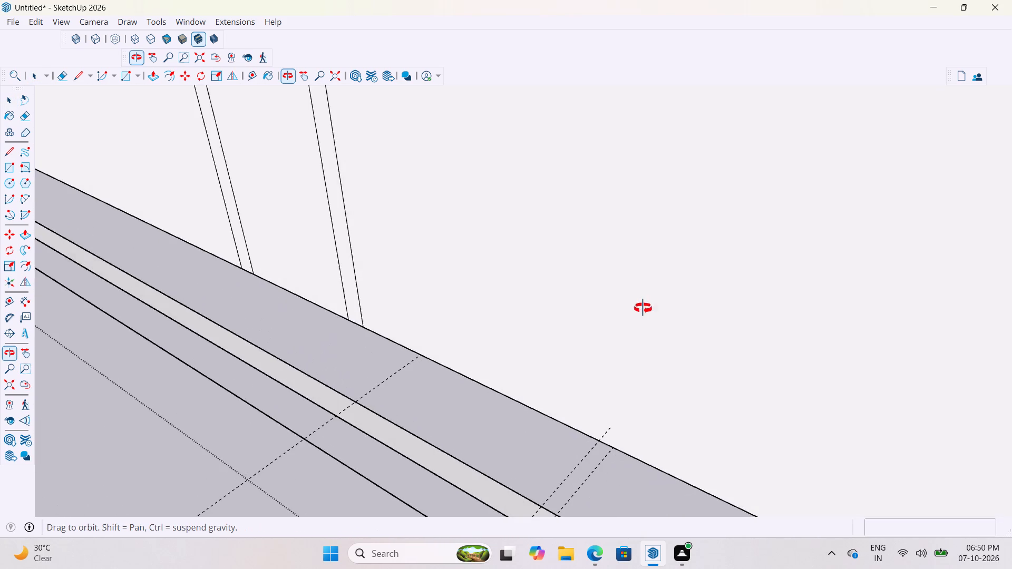
middle_click_drag(643, 308, 643, 310)
scroll(609, 423, "up", 6)
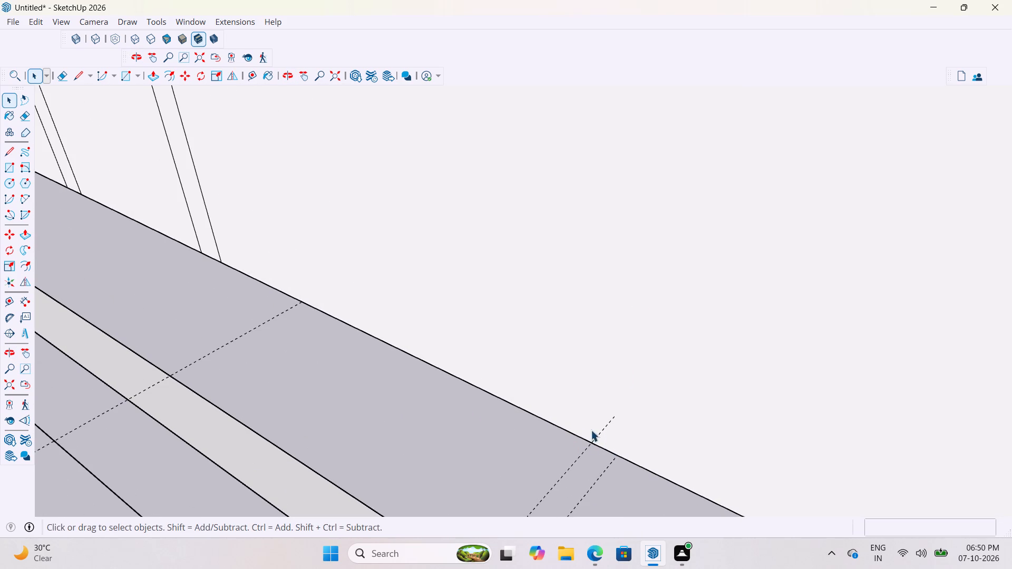
scroll(585, 421, "up", 1)
middle_click_drag(570, 409, 560, 275)
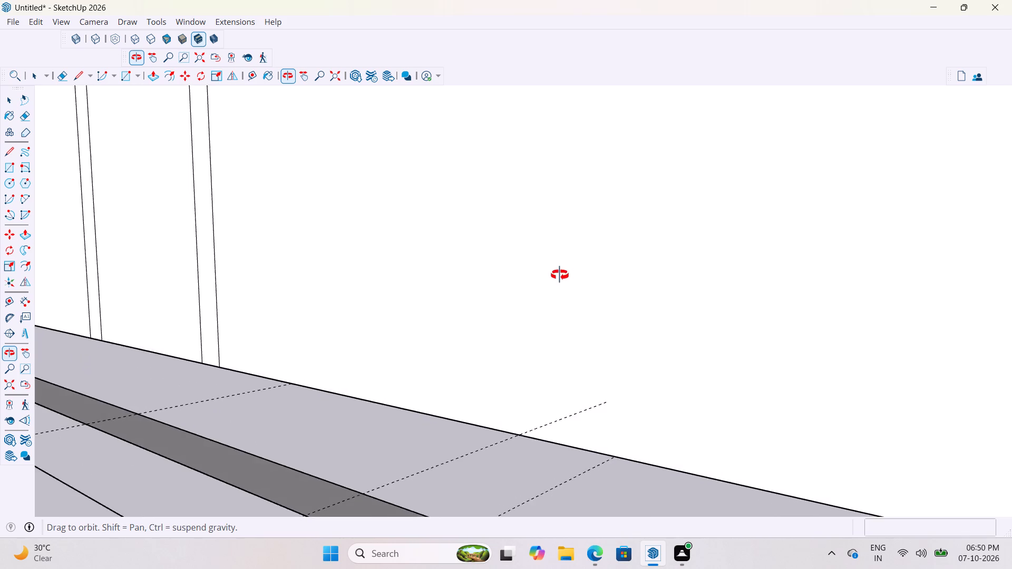
middle_click_drag(560, 275, 630, 297)
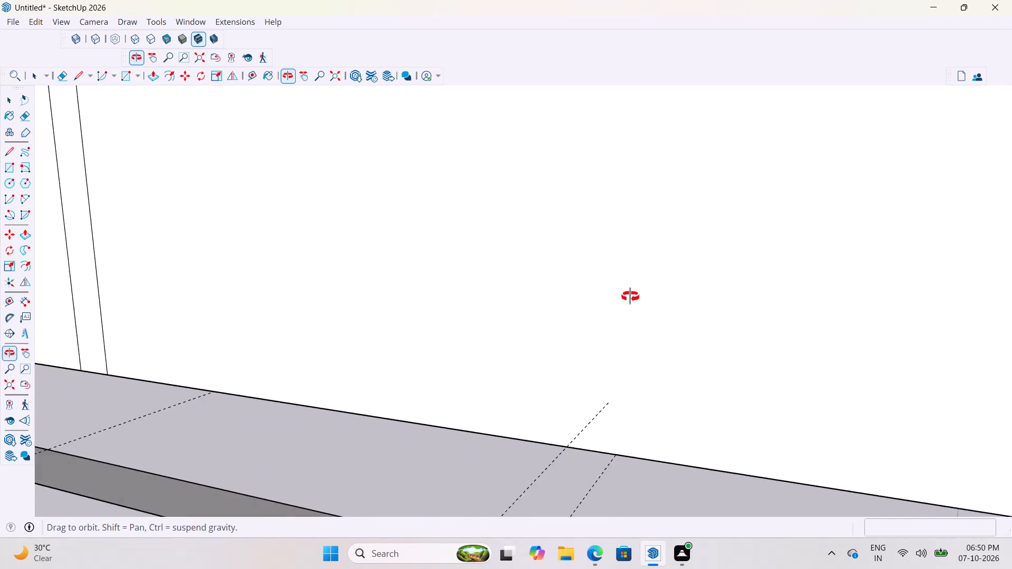
middle_click_drag(630, 297, 44, 283)
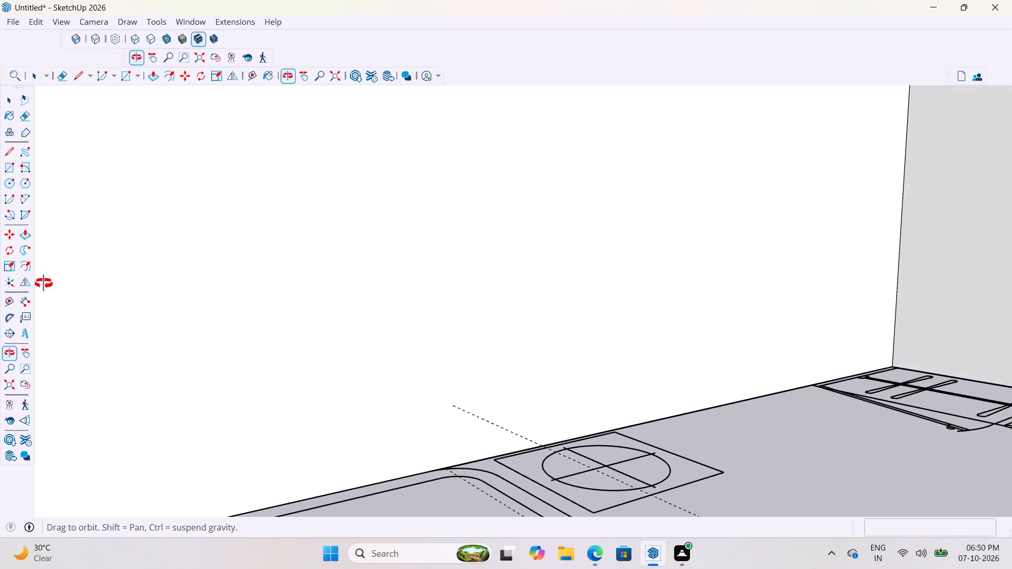
middle_click_drag(44, 283, 53, 283)
scroll(320, 483, "down", 4)
middle_click_drag(578, 414, 457, 444)
scroll(475, 446, "down", 4)
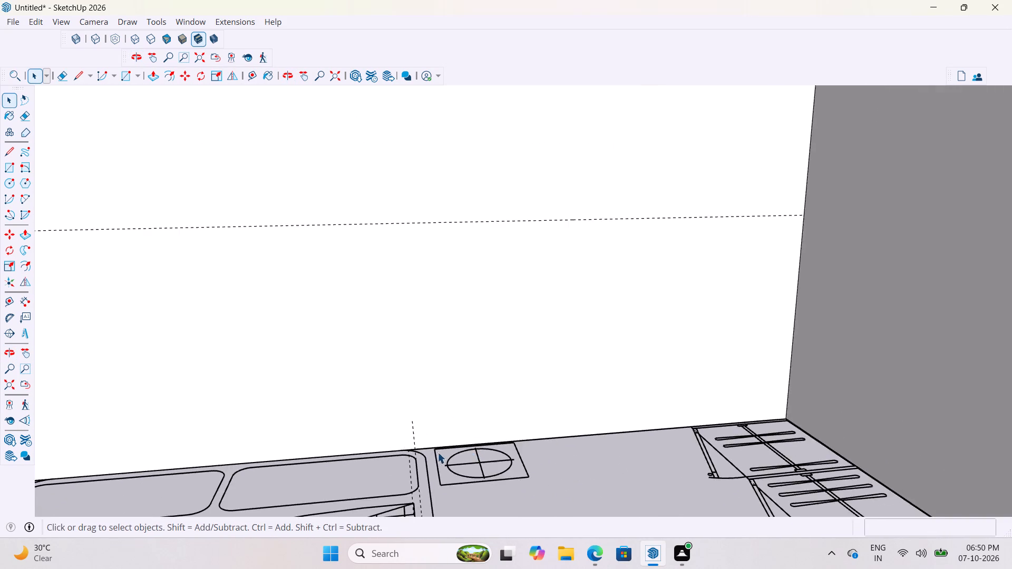
scroll(433, 452, "up", 4)
middle_click_drag(459, 448, 270, 457)
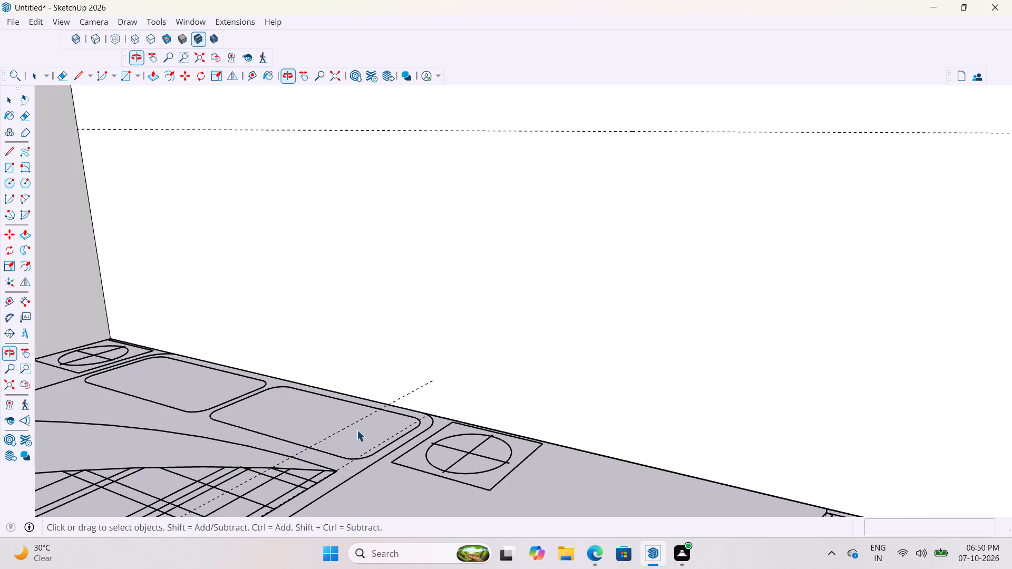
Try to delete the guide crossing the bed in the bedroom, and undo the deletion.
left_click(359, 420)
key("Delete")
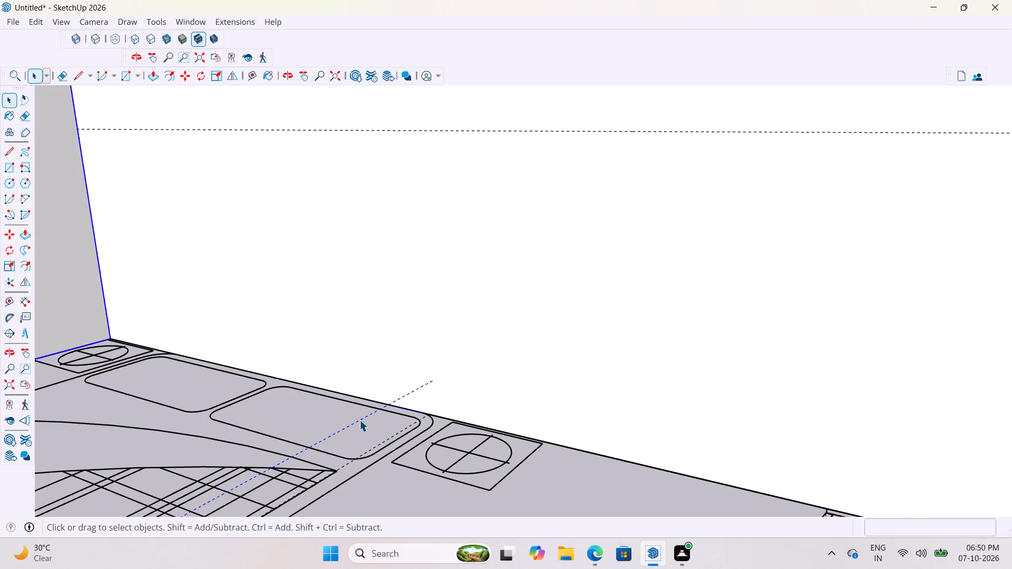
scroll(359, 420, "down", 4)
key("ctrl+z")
Delete all the guides in the model and leave the open group.
scroll(366, 424, "down", 6)
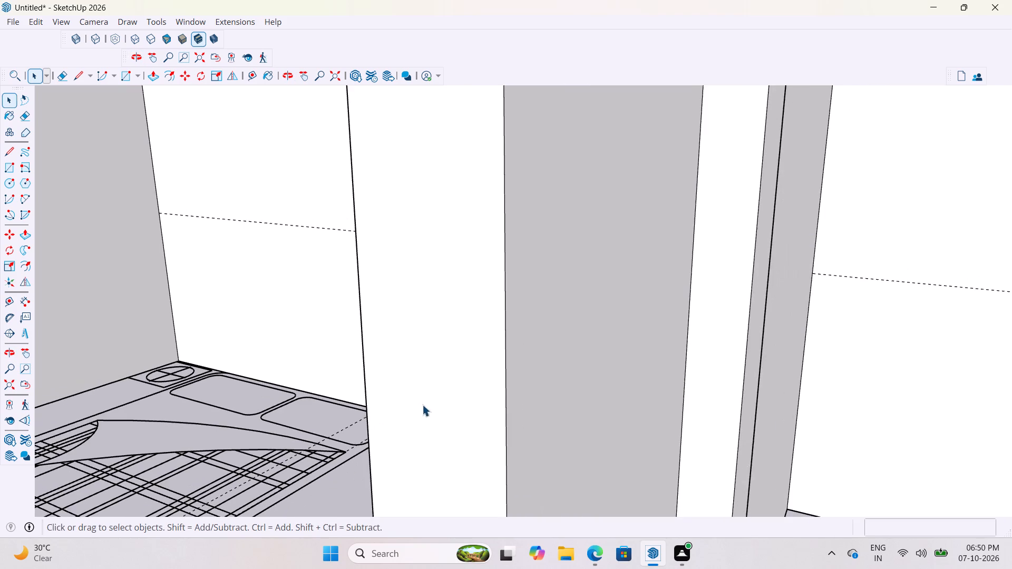
middle_click_drag(430, 405, 482, 411)
scroll(515, 493, "down", 18)
left_click(335, 79)
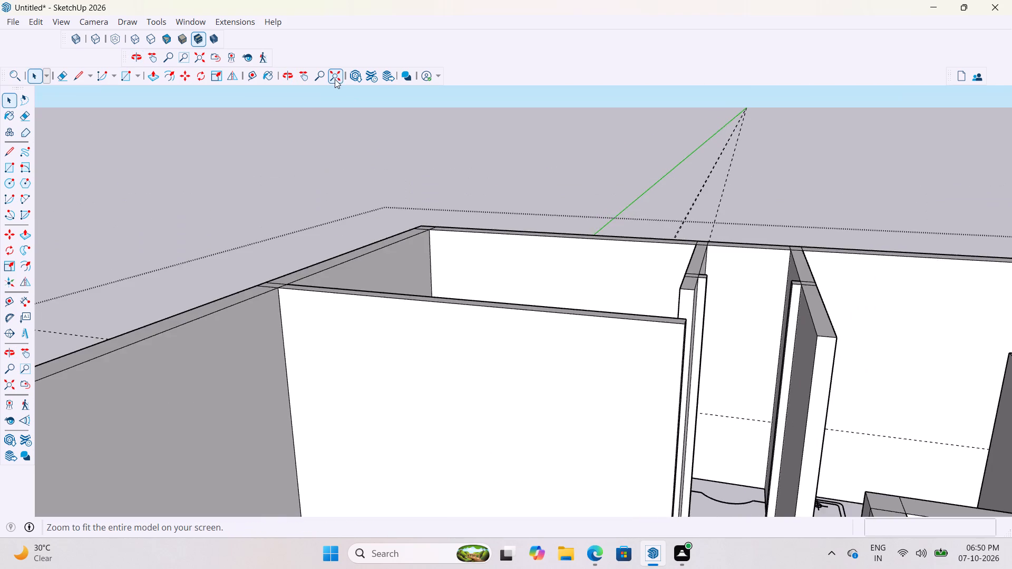
middle_click_drag(614, 397, 680, 437)
scroll(599, 365, "down", 4)
scroll(625, 452, "up", 2)
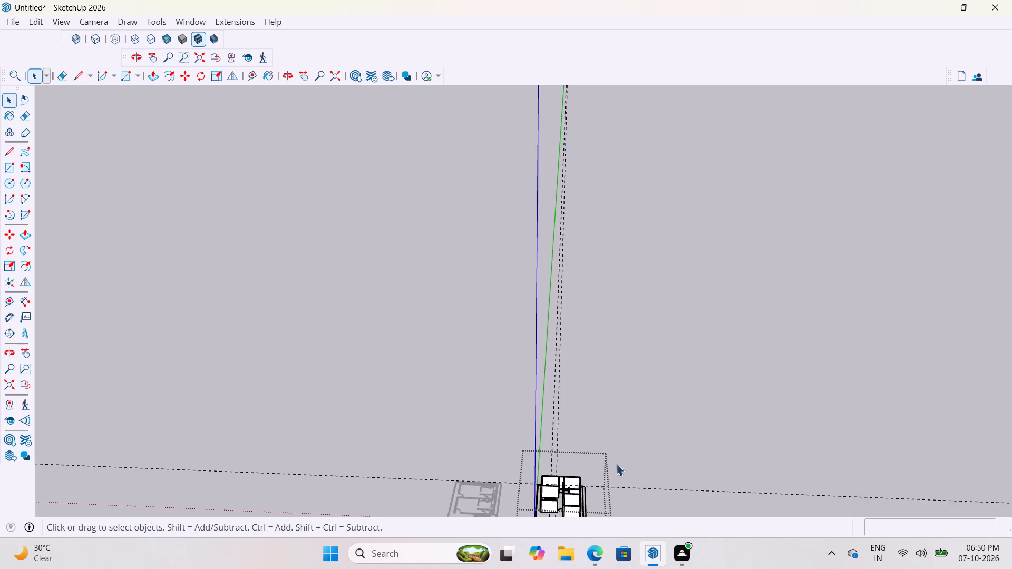
scroll(616, 464, "up", 6)
scroll(604, 307, "down", 9)
scroll(620, 438, "up", 18)
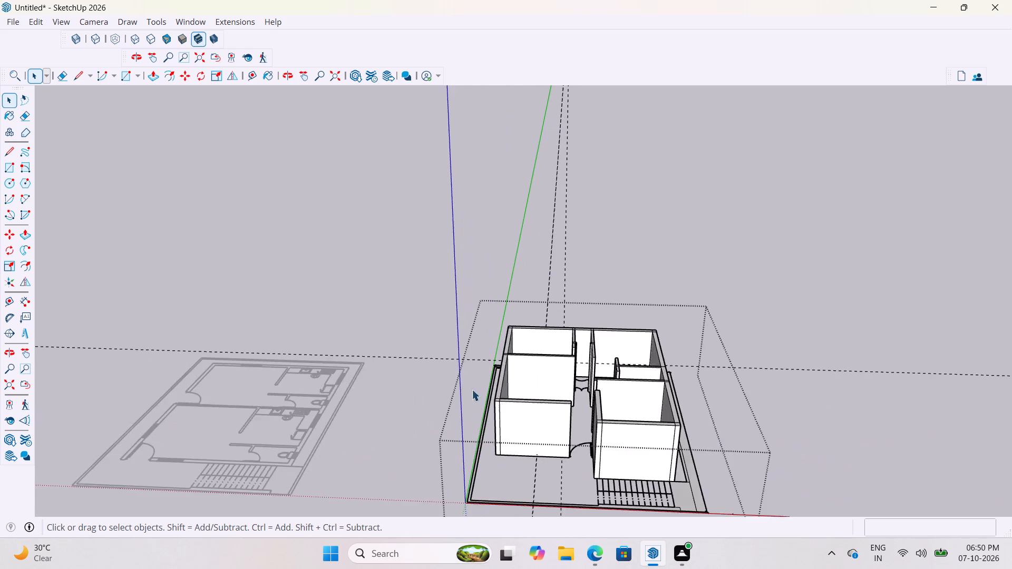
left_click(43, 18)
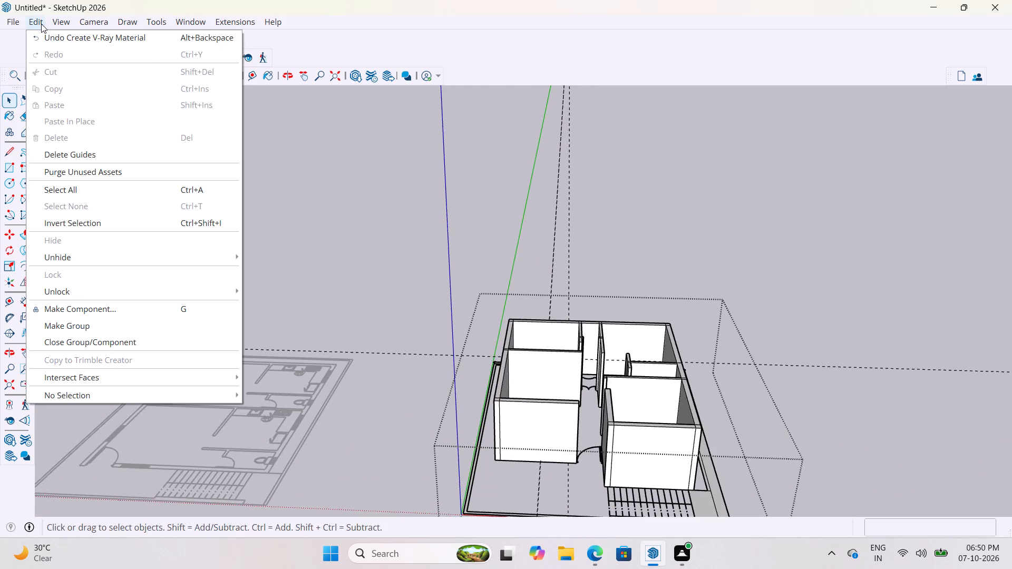
left_click(57, 161)
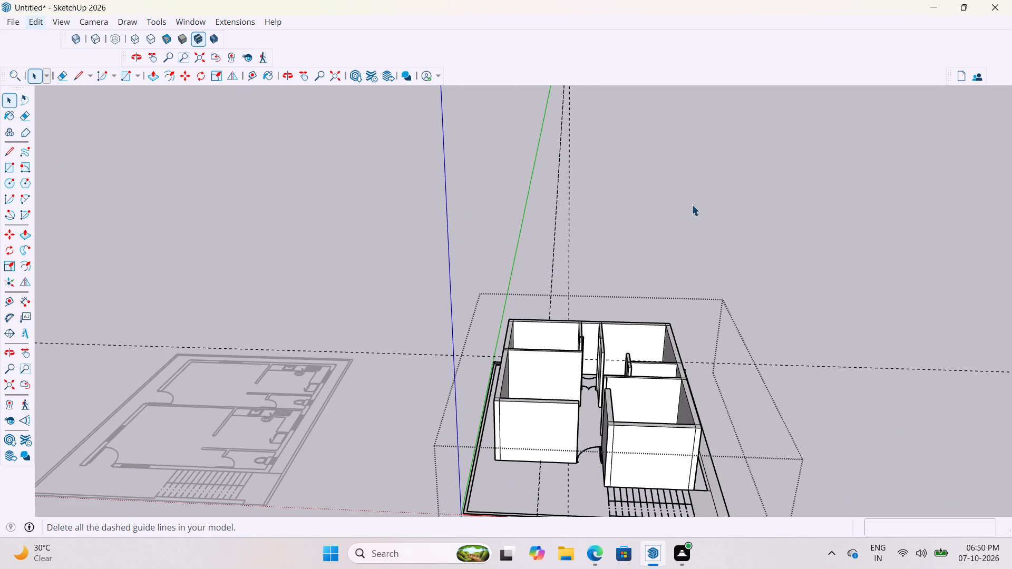
left_click(858, 180)
Open the walls group for editing at the bedroom's outer wall, leaving nothing selected.
scroll(671, 340, "up", 5)
middle_click_drag(573, 361, 579, 434)
scroll(420, 347, "up", 6)
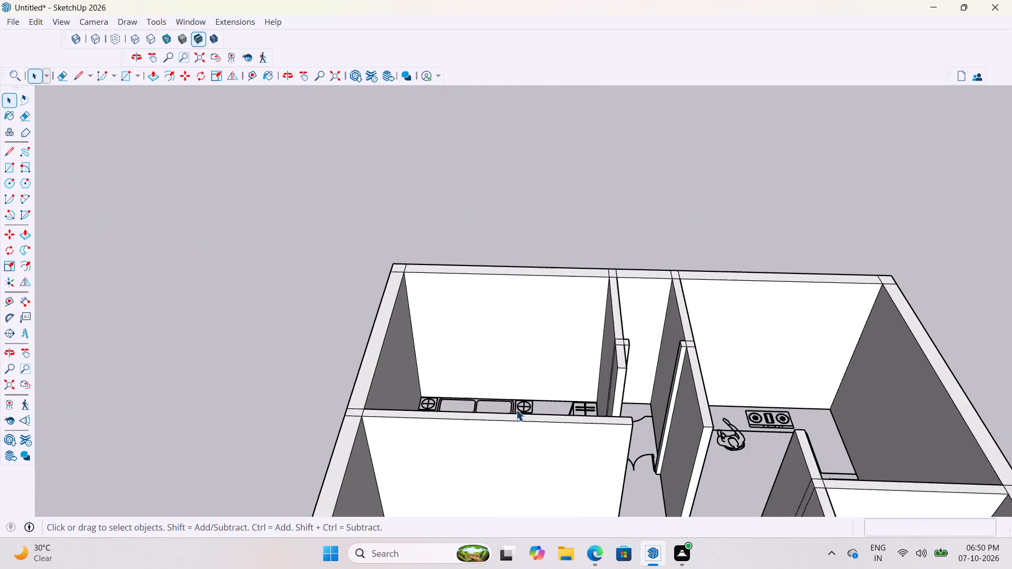
scroll(516, 409, "up", 9)
middle_click_drag(523, 397, 529, 446)
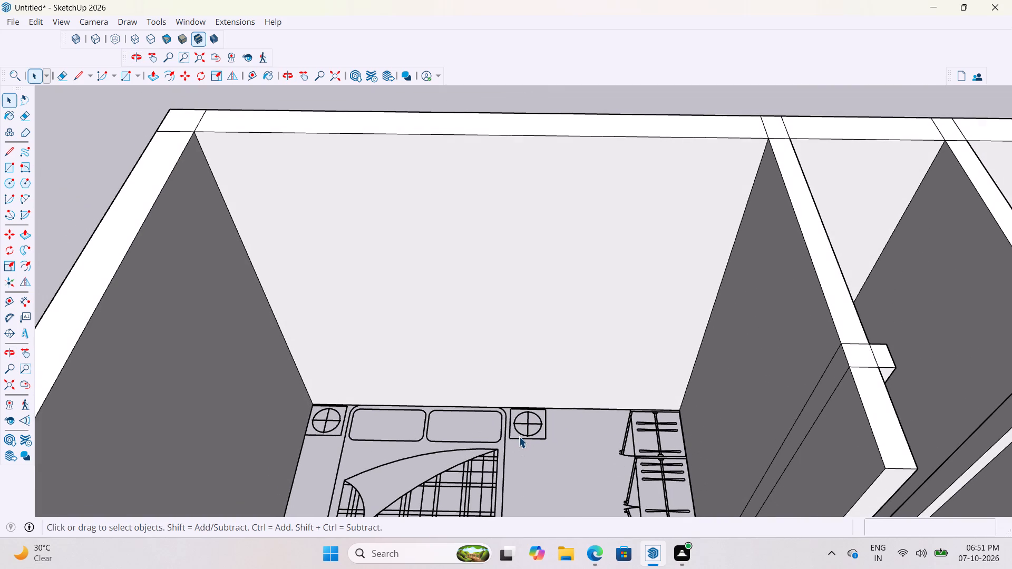
scroll(515, 410, "up", 6)
scroll(493, 406, "down", 13)
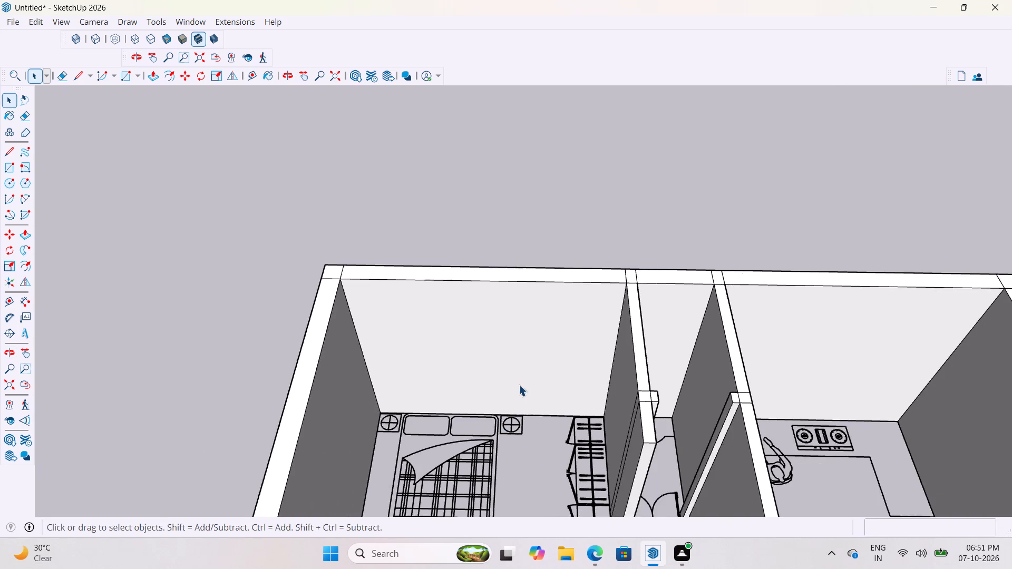
double_click(526, 365)
left_click(517, 352)
left_click(512, 352)
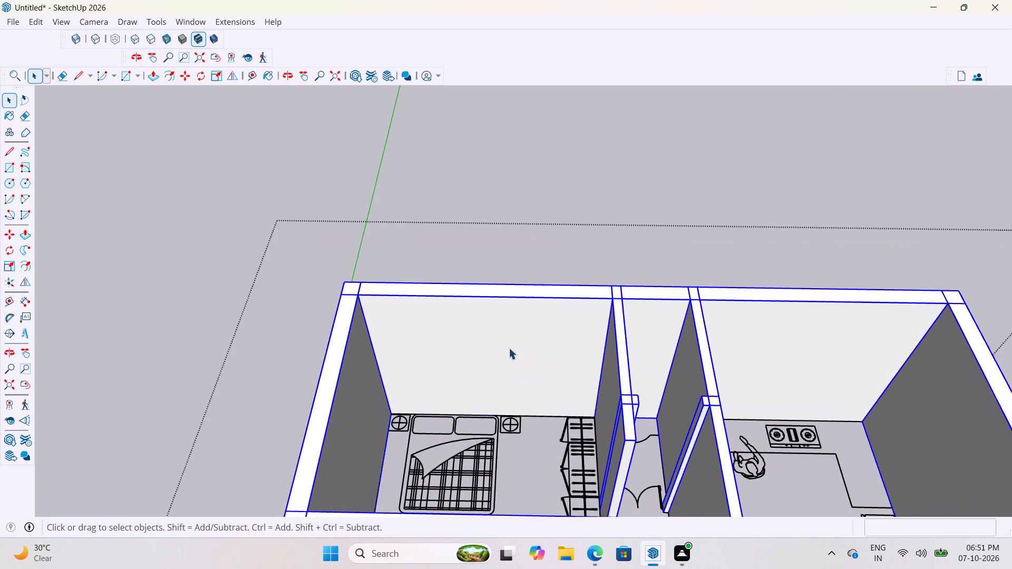
double_click(509, 348)
left_click(509, 348)
left_click(554, 240)
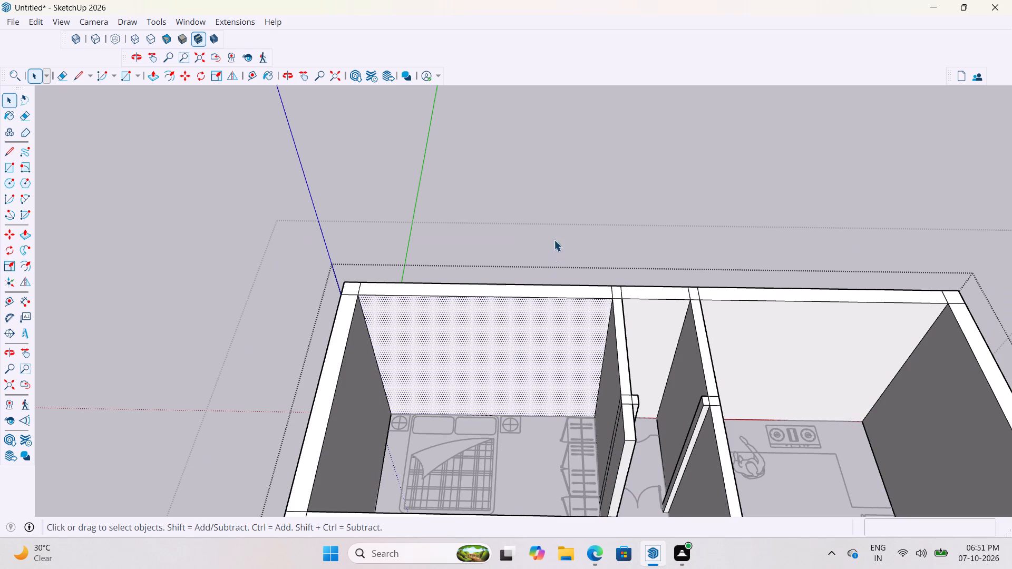
Set the display to shaded faces with the model's hidden back edges shown as dashed lines.
left_click(155, 40)
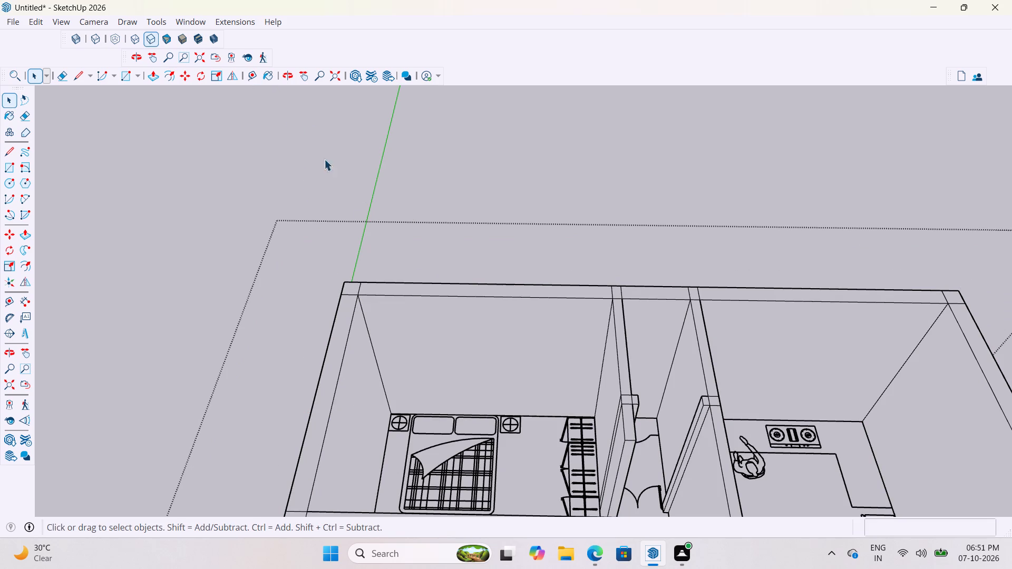
left_click(75, 42)
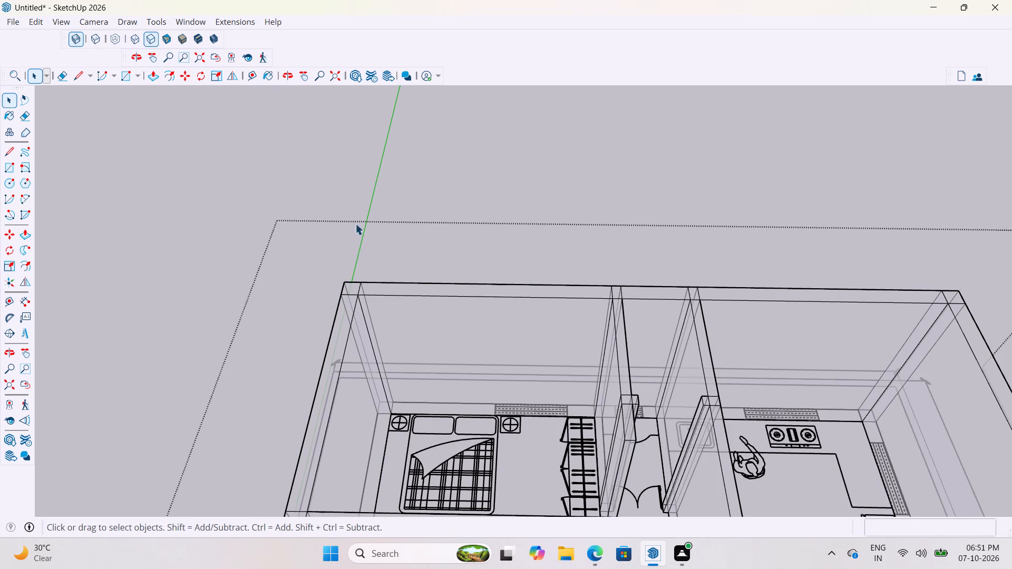
left_click(95, 42)
left_click(172, 40)
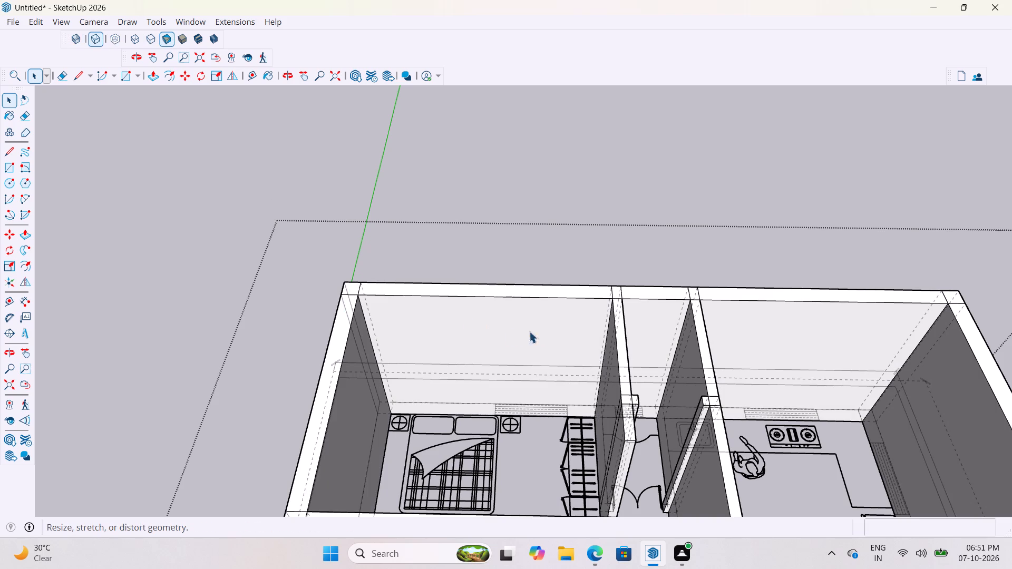
Close the walls group that is open for editing, leaving nothing selected.
key("space")
key("space")
left_click(616, 181)
left_click(631, 162)
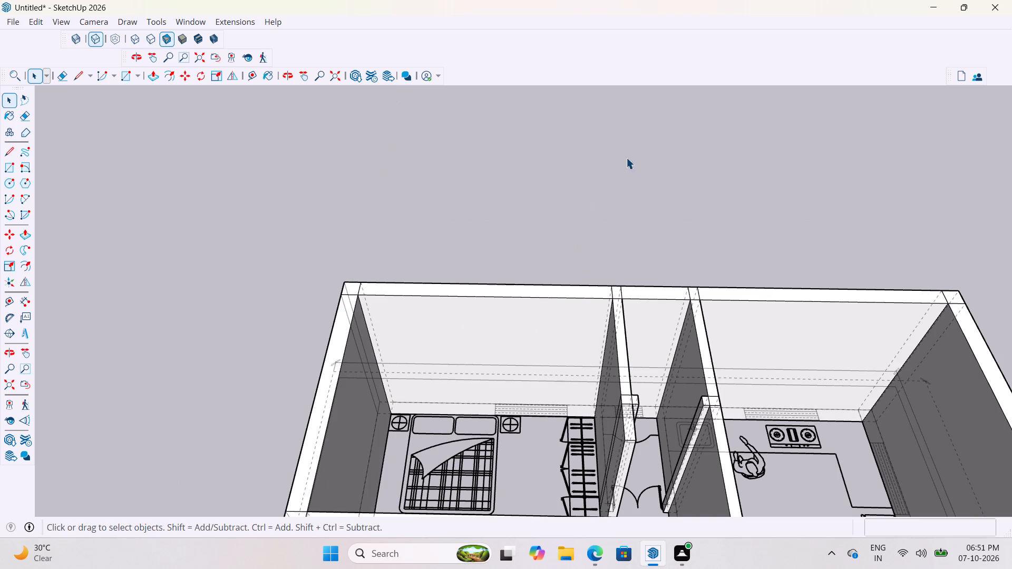
scroll(408, 227, "down", 5)
left_click(786, 243)
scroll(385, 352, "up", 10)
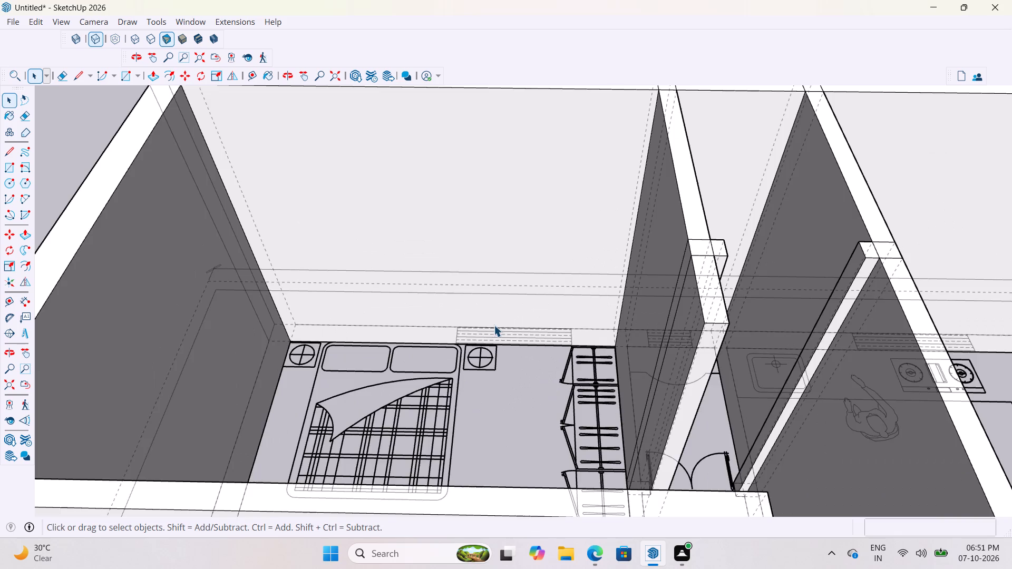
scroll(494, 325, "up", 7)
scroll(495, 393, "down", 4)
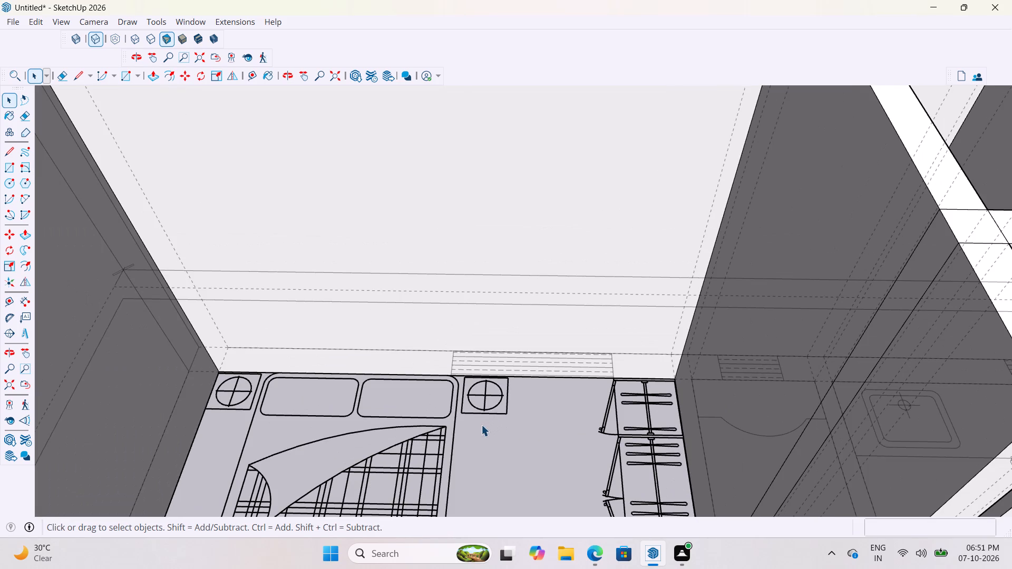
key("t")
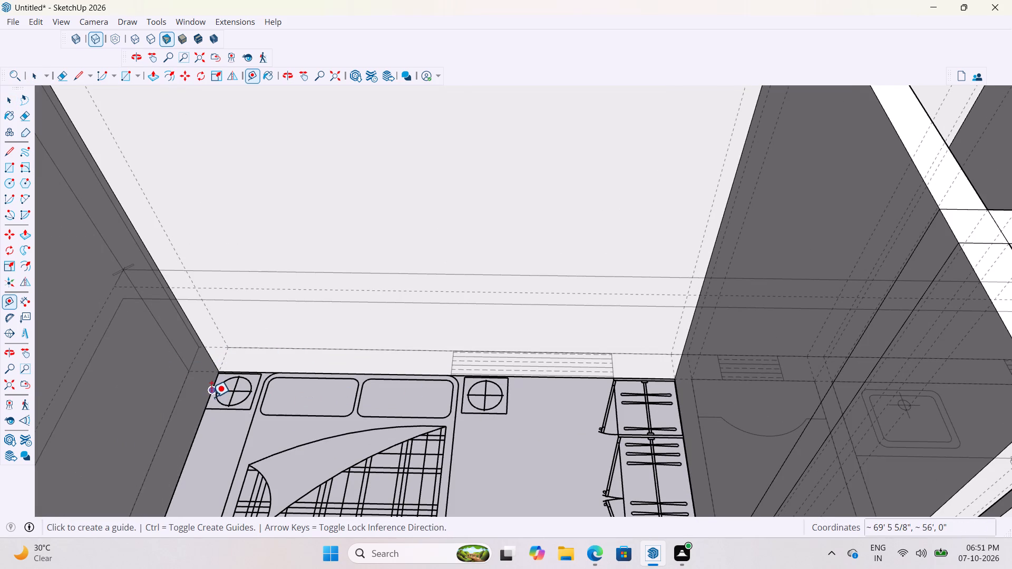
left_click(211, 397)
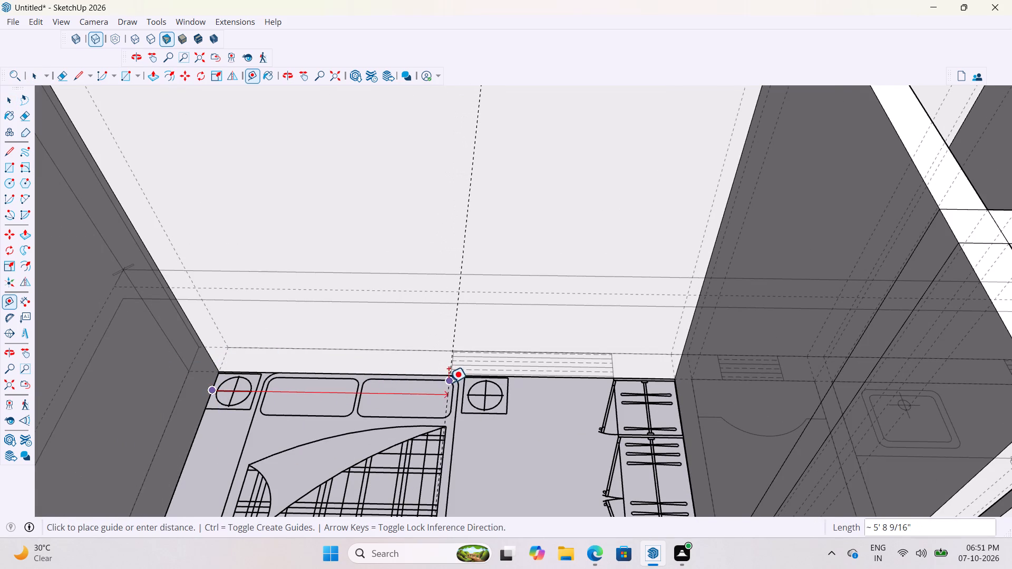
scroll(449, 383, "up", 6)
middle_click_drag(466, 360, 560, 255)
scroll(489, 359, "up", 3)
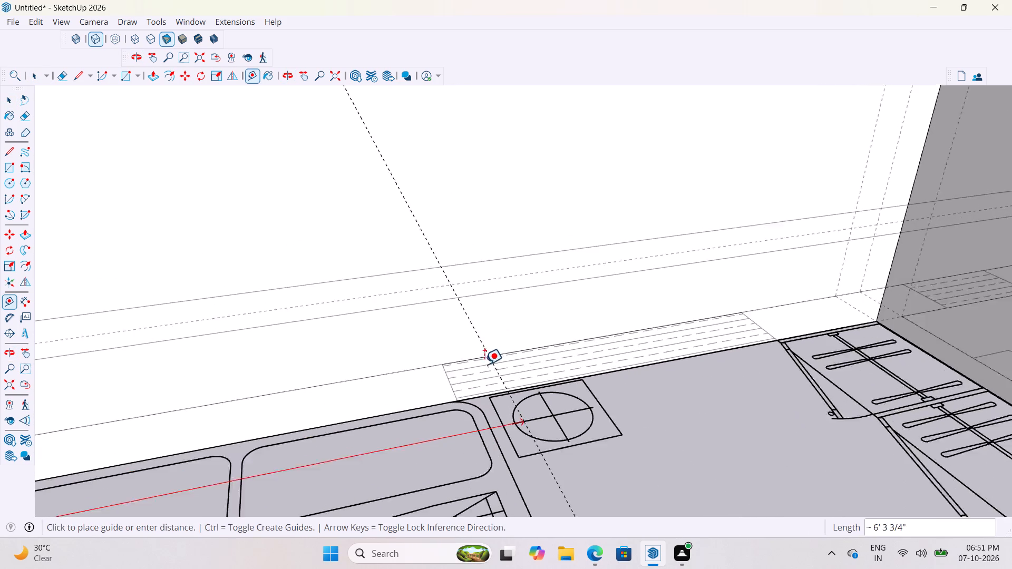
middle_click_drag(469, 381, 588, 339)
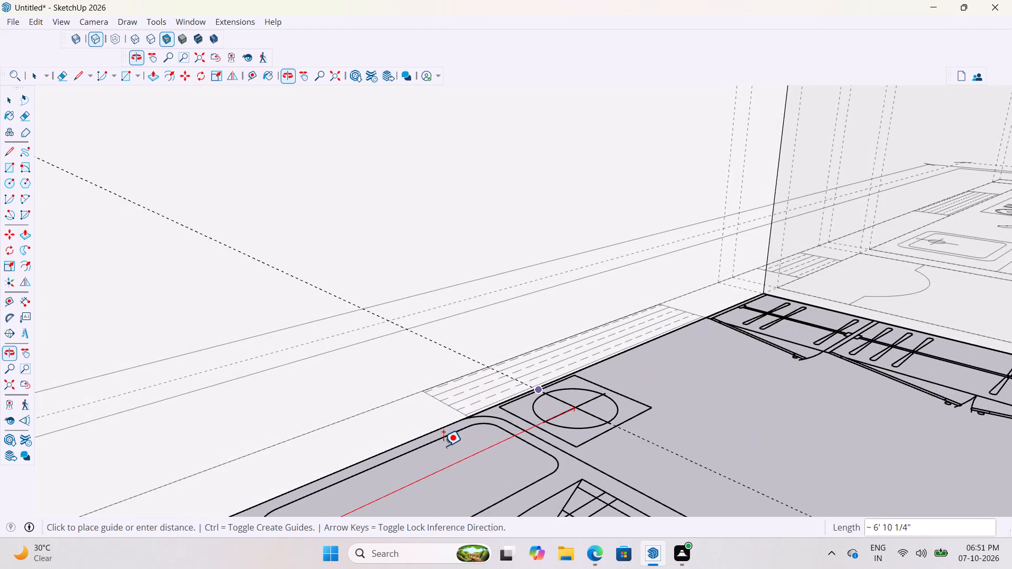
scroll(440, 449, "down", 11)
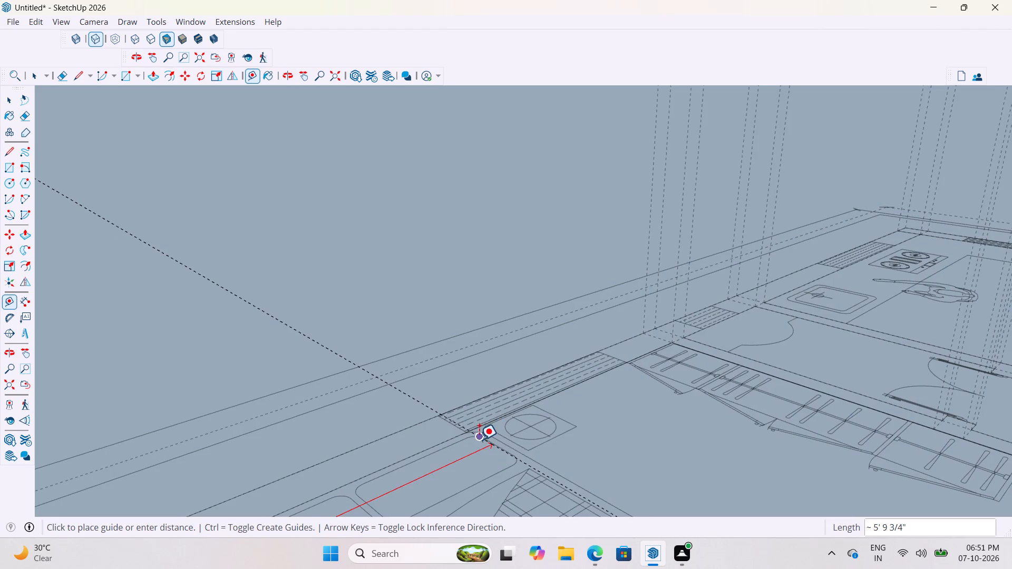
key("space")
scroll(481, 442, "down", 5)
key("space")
Place a guide parallel to the bedroom's side wall, about 5' 9" from it, at the bed-side end of the window symbol.
middle_click_drag(606, 479, 330, 524)
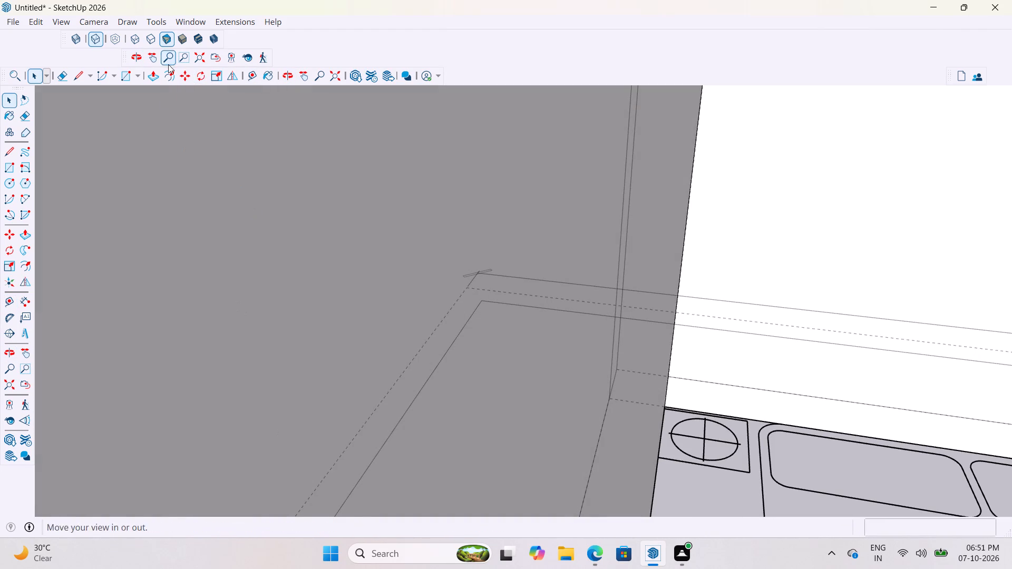
left_click(198, 60)
scroll(416, 411, "down", 5)
scroll(414, 460, "up", 3)
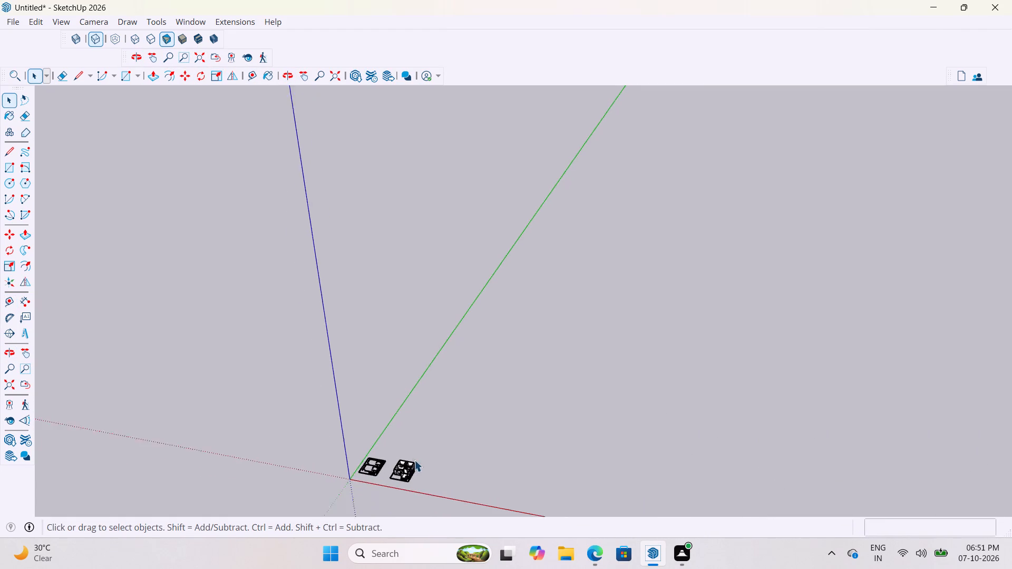
scroll(414, 460, "up", 20)
scroll(414, 460, "up", 11)
middle_click_drag(401, 452, 446, 508)
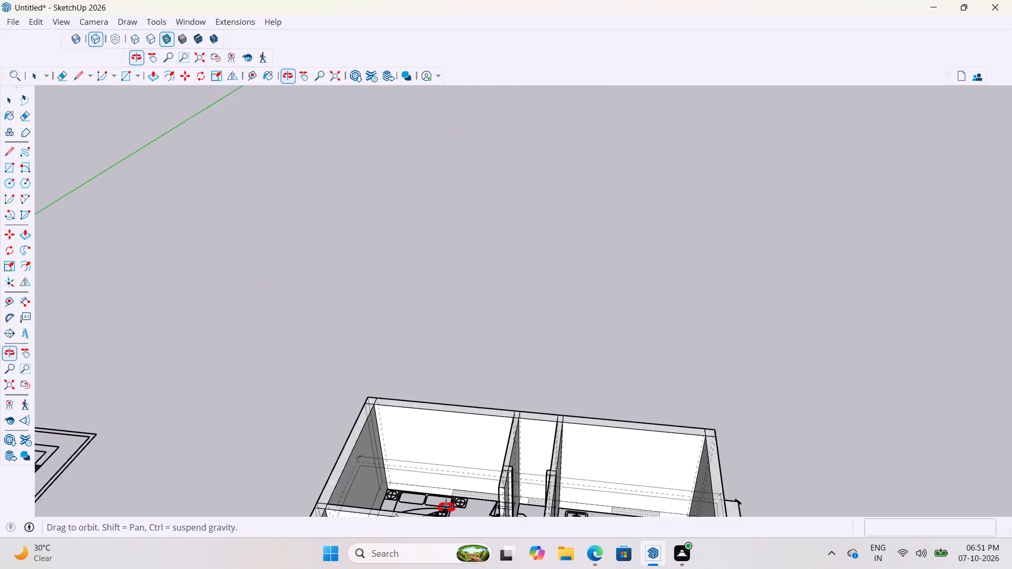
middle_click_drag(446, 508, 446, 509)
scroll(455, 538, "up", 7)
scroll(464, 439, "down", 13)
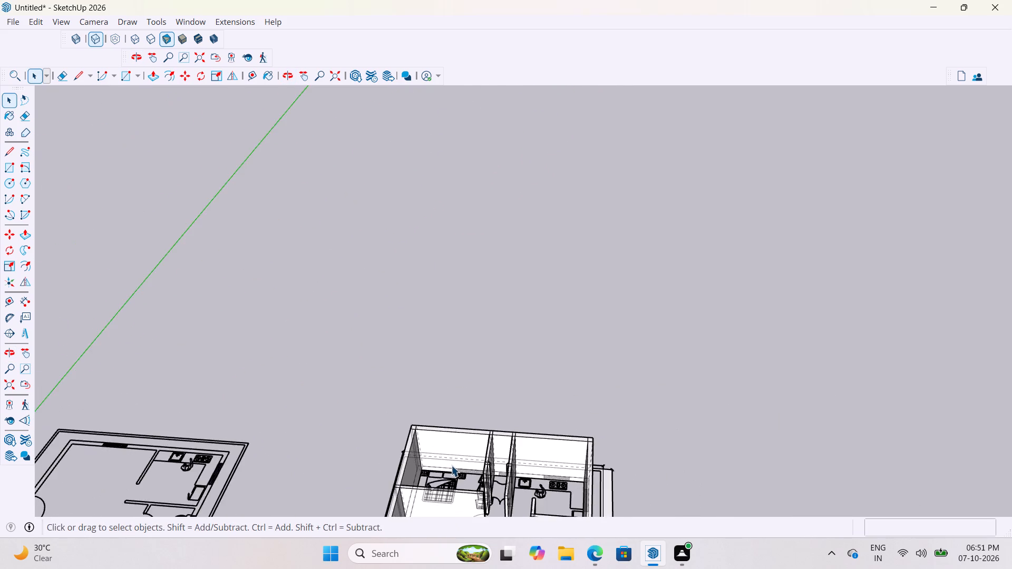
scroll(451, 465, "up", 7)
middle_click_drag(459, 472, 466, 518)
scroll(434, 508, "up", 3)
scroll(412, 443, "down", 9)
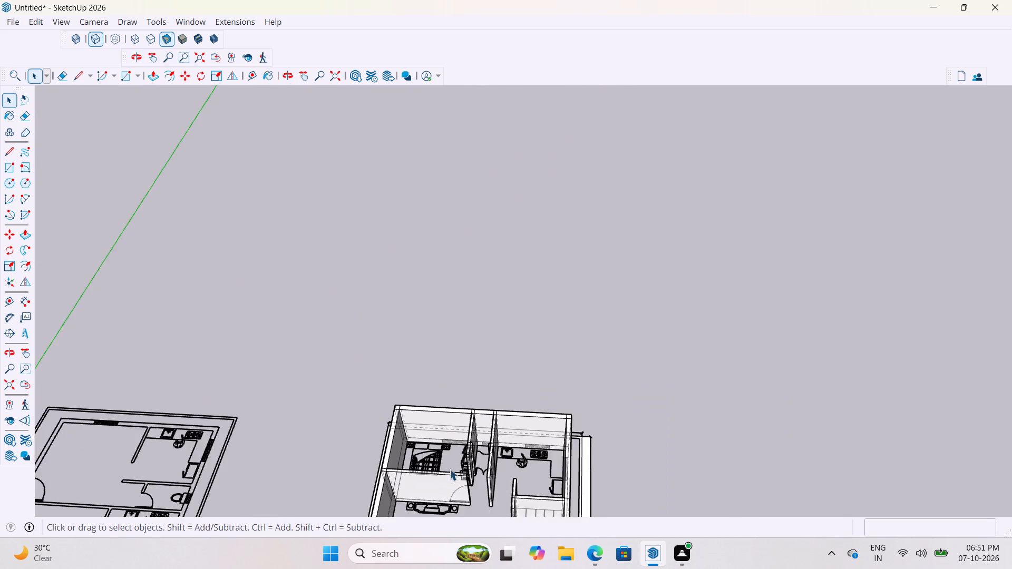
scroll(451, 486, "up", 6)
middle_click_drag(452, 436, 463, 507)
scroll(400, 474, "up", 10)
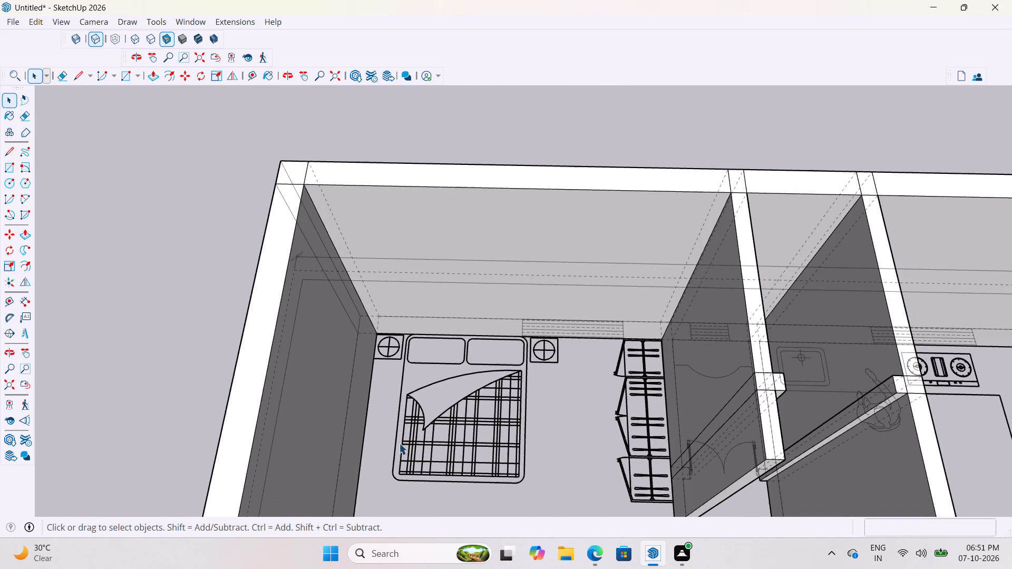
key("t")
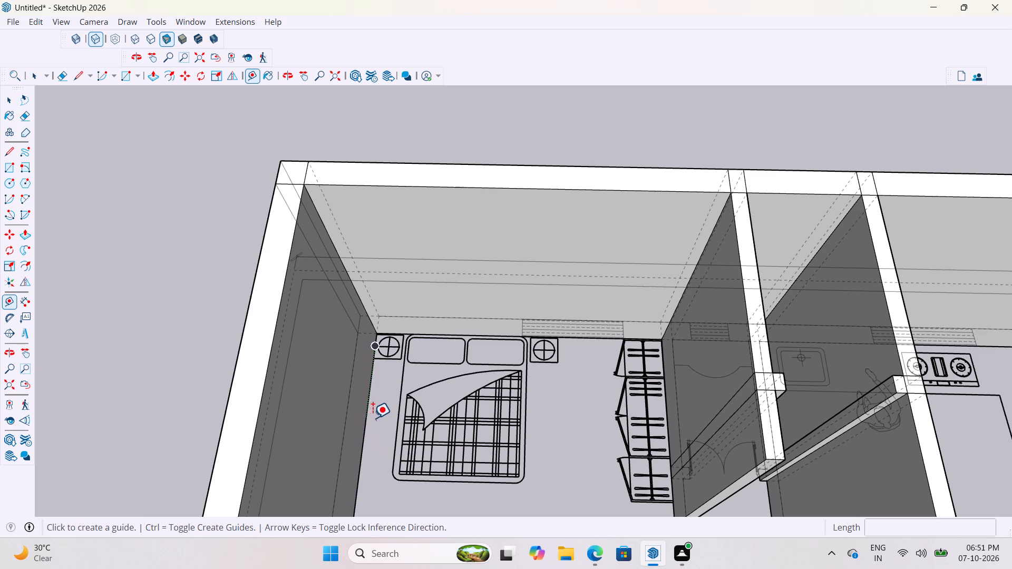
left_click(370, 418)
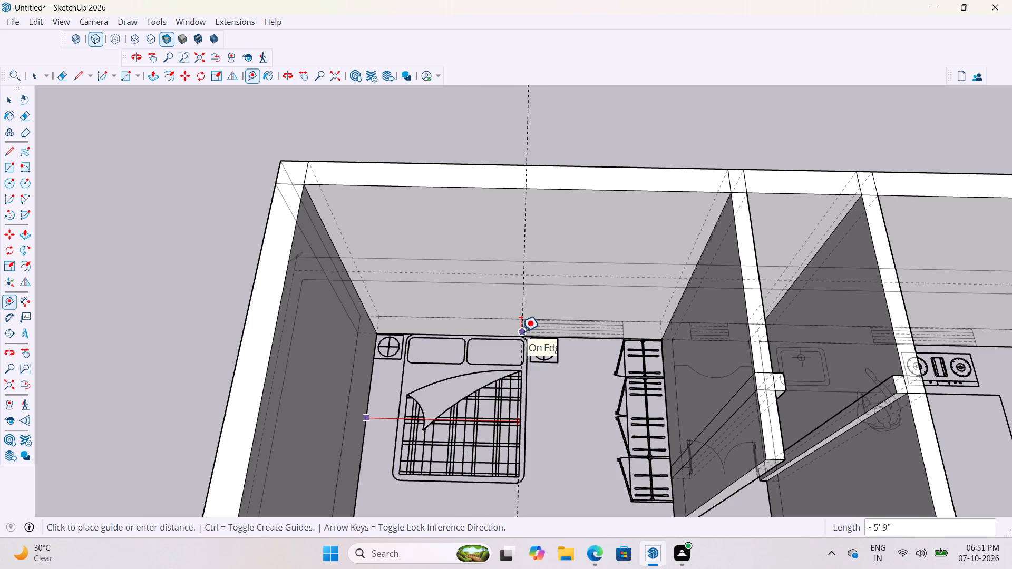
scroll(521, 332, "up", 10)
middle_click_drag(521, 328, 605, 236)
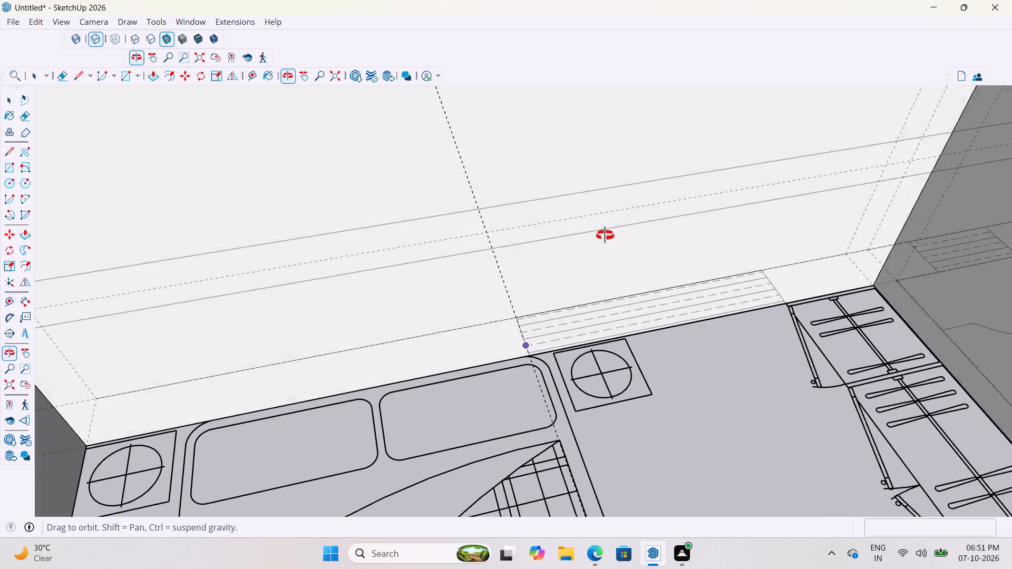
middle_click_drag(605, 236, 493, 310)
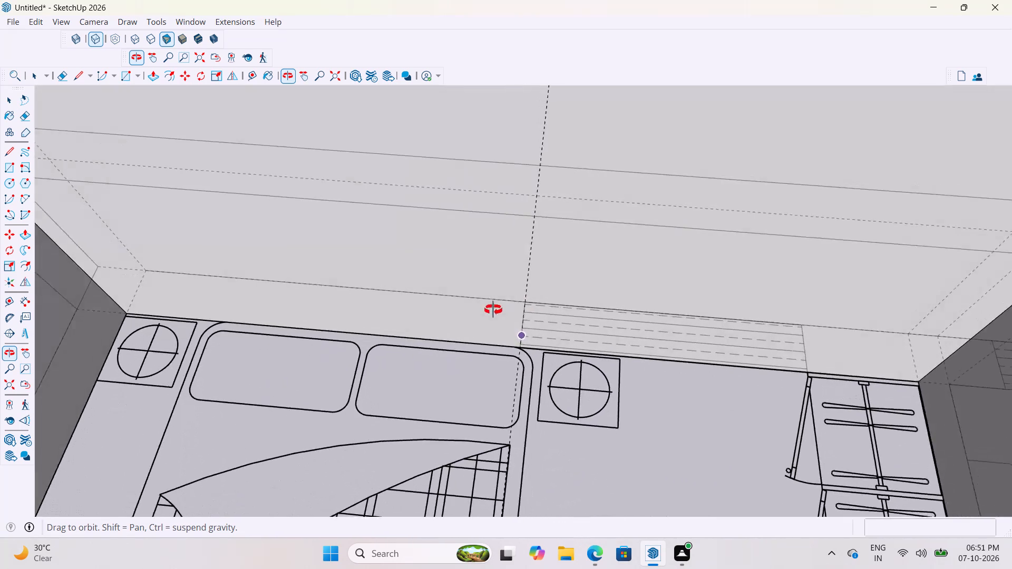
middle_click_drag(493, 310, 493, 310)
left_click(519, 345)
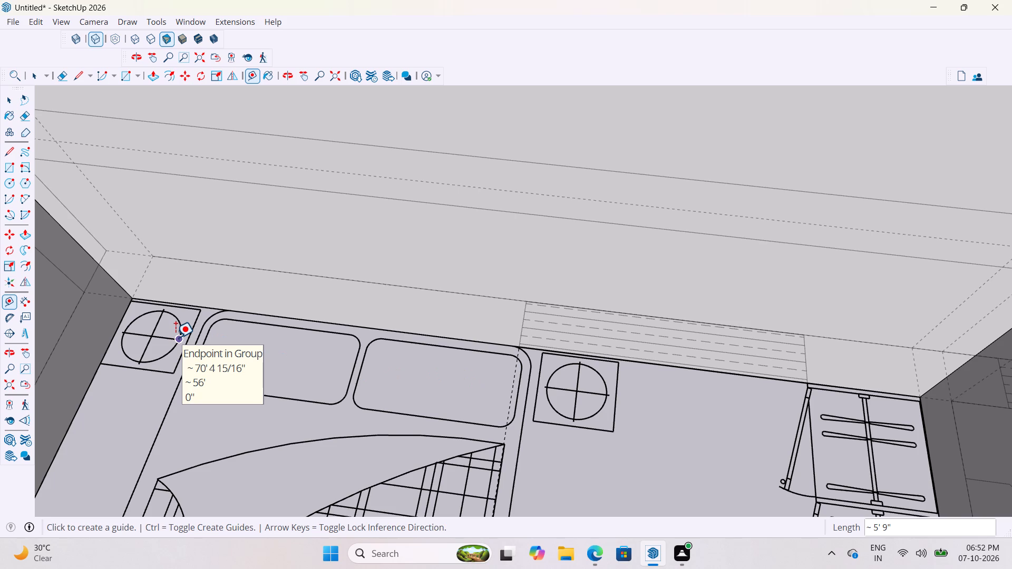
Place a second parallel guide about 4' from the first, at the wardrobe-side end of the bedroom window symbol.
scroll(270, 318, "down", 3)
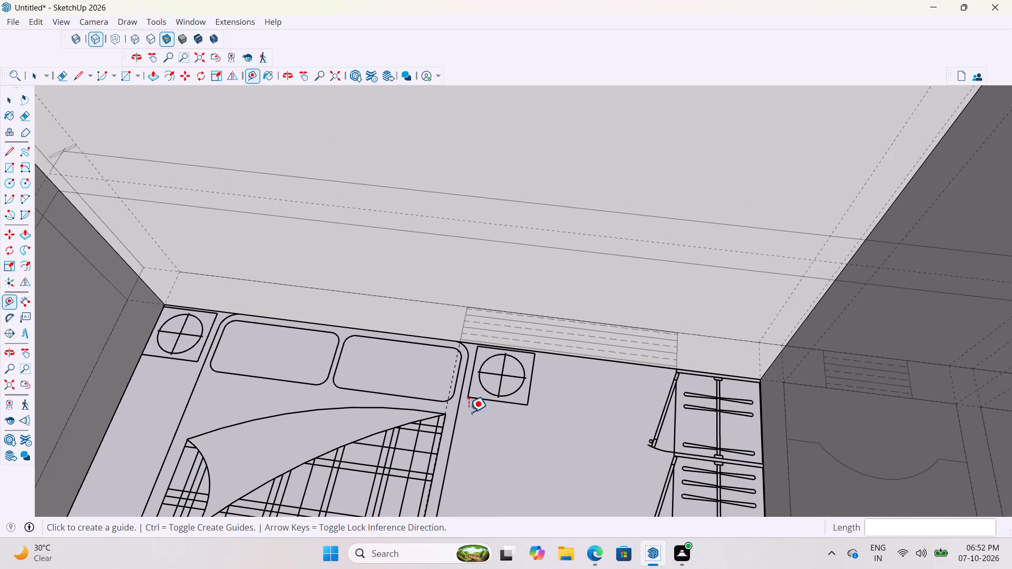
left_click(449, 391)
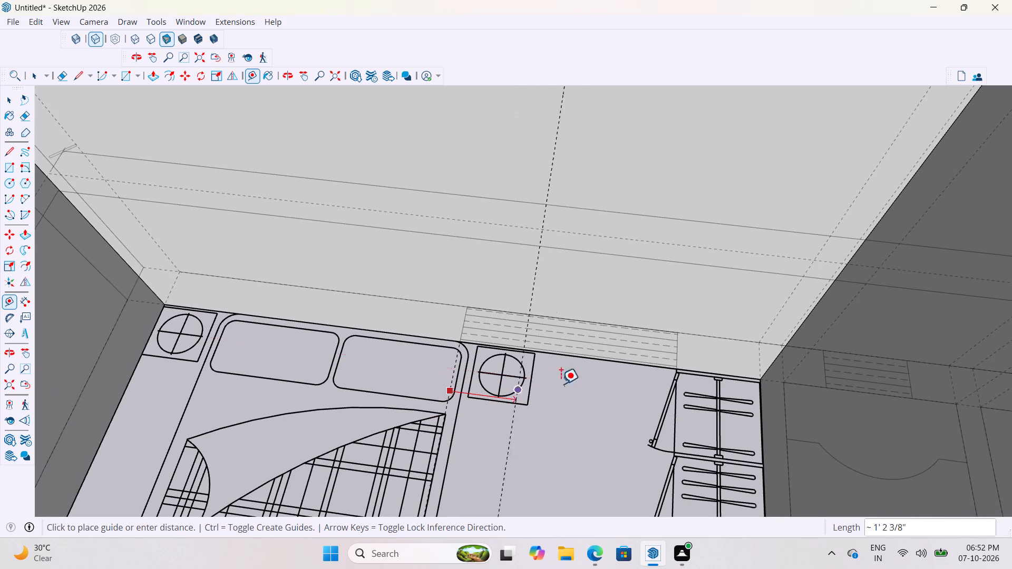
left_click(678, 363)
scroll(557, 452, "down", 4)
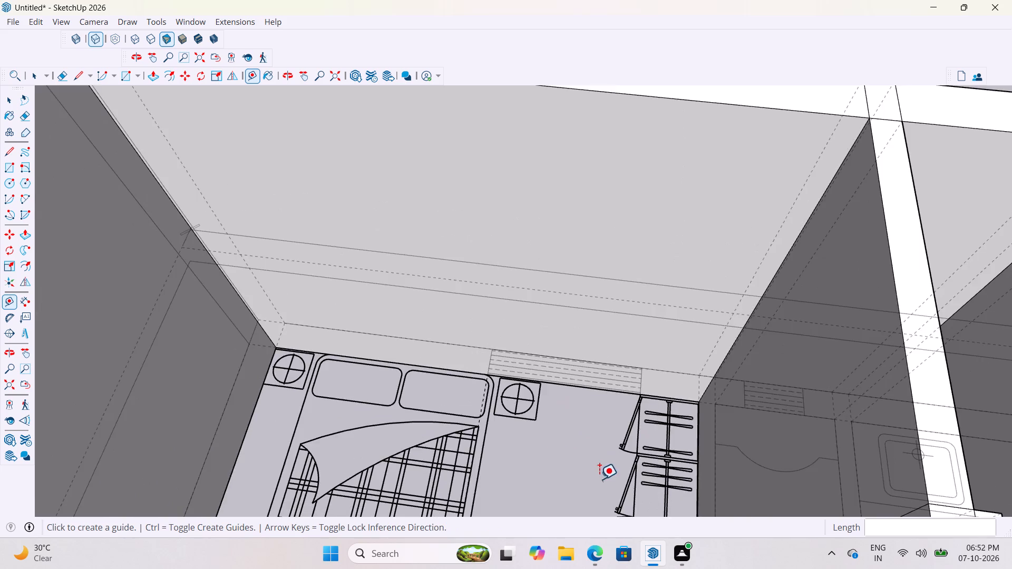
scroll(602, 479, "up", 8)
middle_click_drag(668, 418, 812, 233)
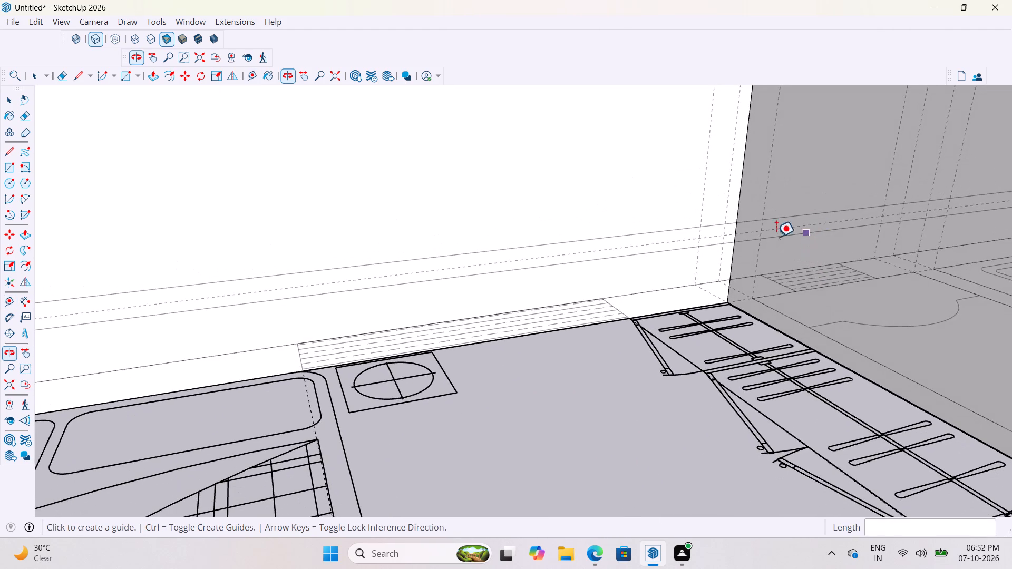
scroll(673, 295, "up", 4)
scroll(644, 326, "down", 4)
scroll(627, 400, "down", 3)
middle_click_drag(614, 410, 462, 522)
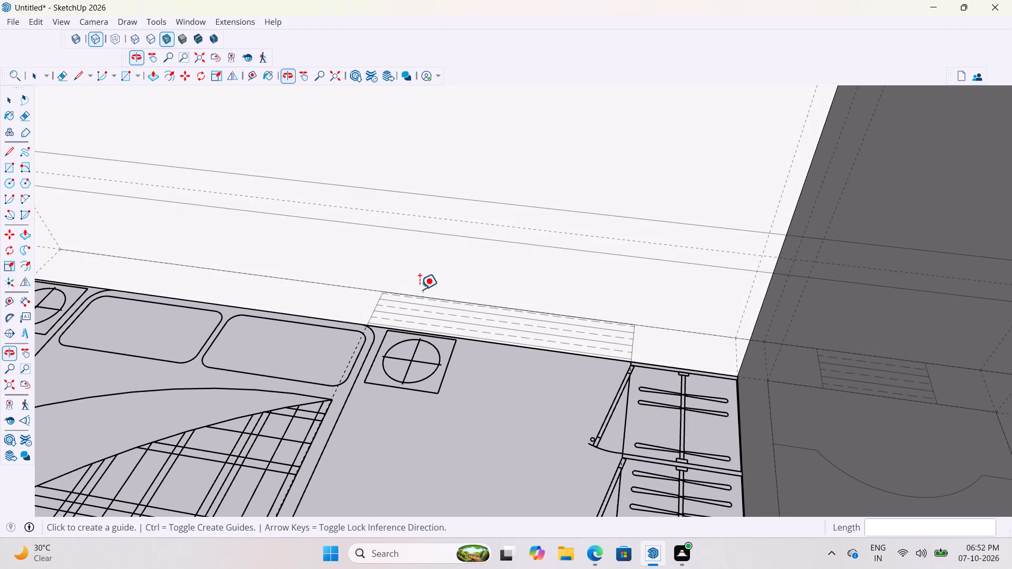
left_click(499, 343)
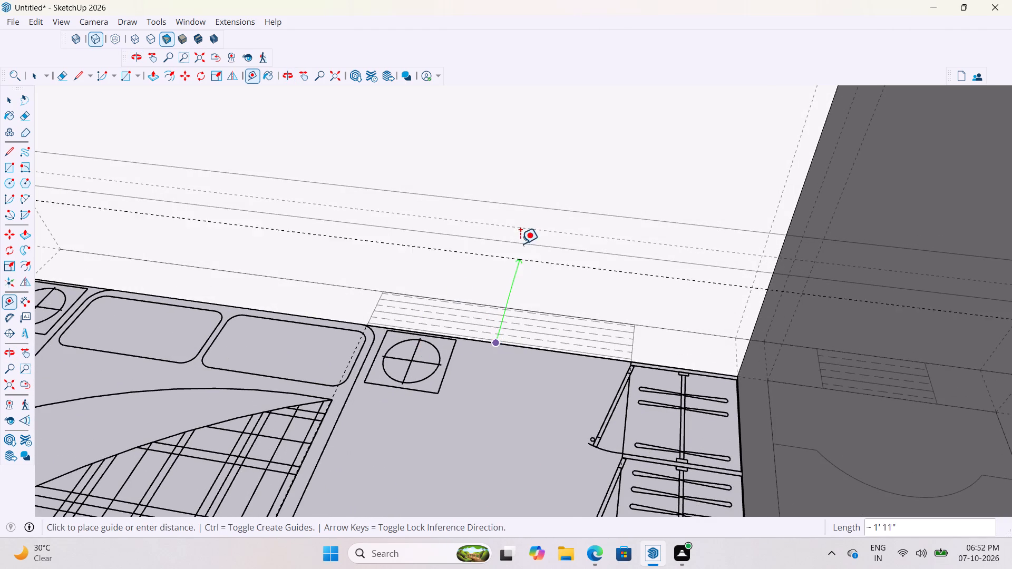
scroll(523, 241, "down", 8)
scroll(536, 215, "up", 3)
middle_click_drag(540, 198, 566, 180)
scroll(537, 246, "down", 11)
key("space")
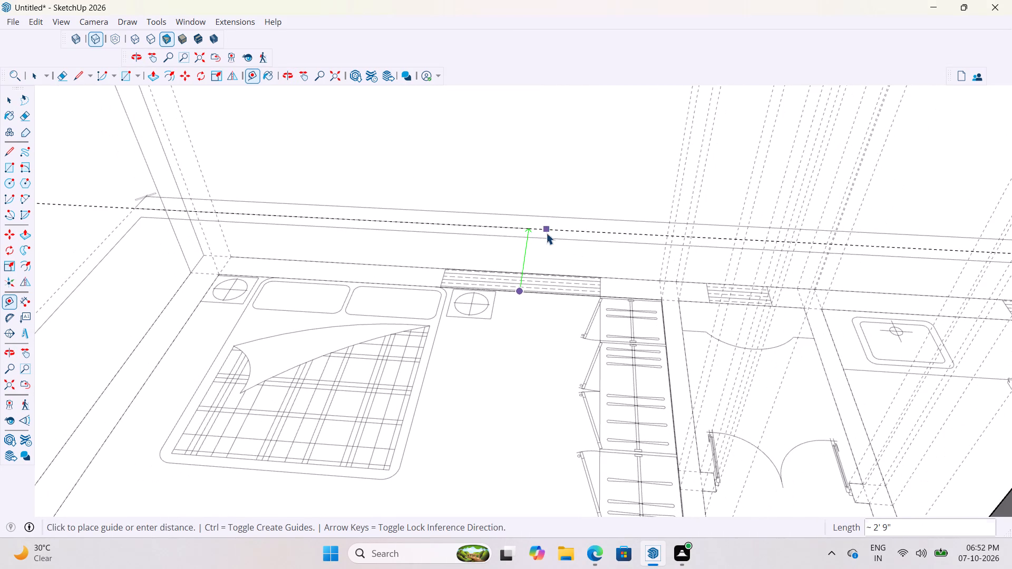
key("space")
Examine how the two window guides cross the bedroom's outer wall, viewed from above and from outside the house.
scroll(546, 281, "down", 18)
middle_click_drag(511, 312, 604, 401)
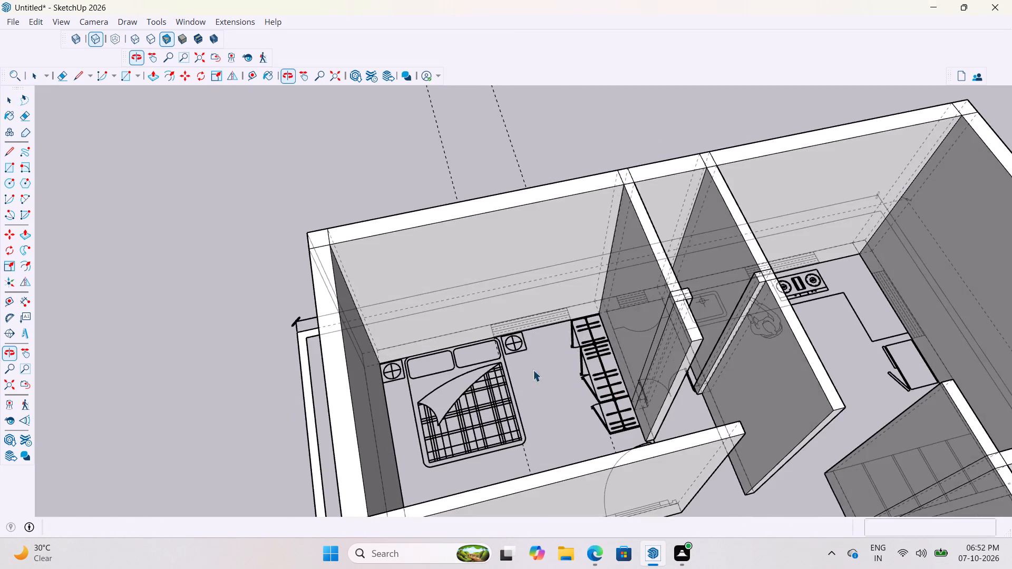
scroll(435, 328, "up", 7)
scroll(390, 444, "down", 3)
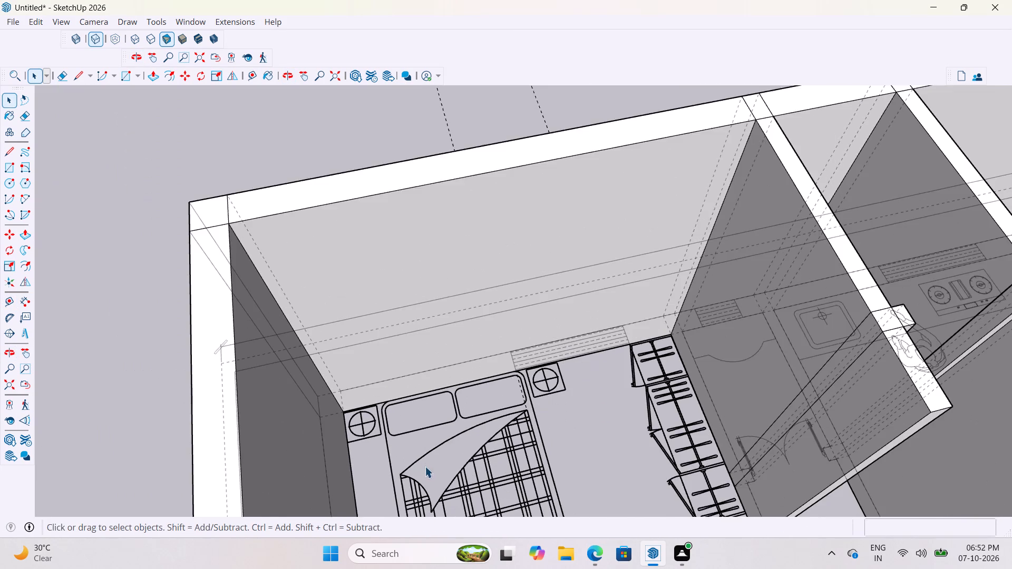
scroll(425, 467, "down", 4)
middle_click_drag(303, 262, 699, 122)
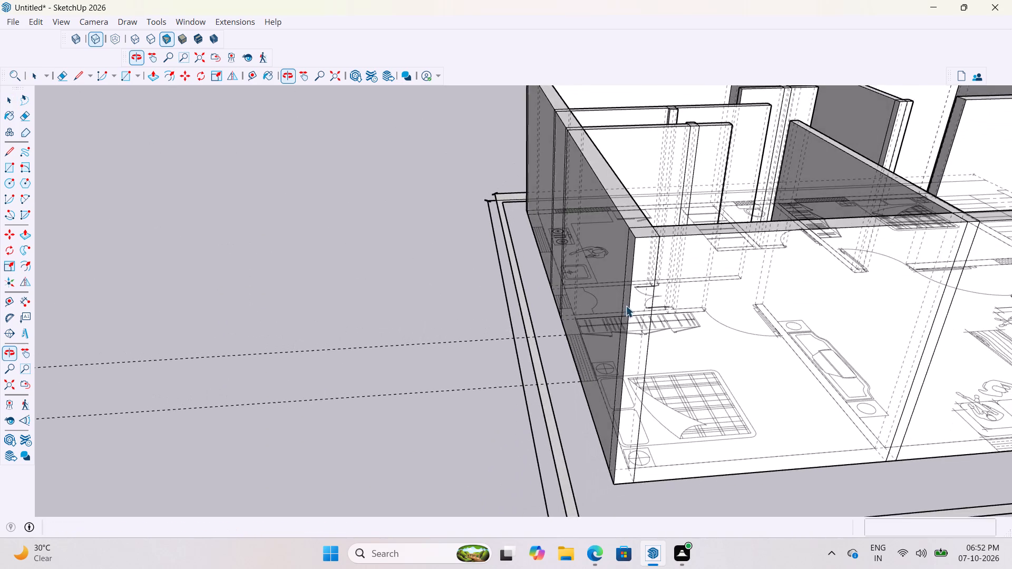
scroll(648, 379, "up", 3)
middle_click_drag(536, 376, 617, 404)
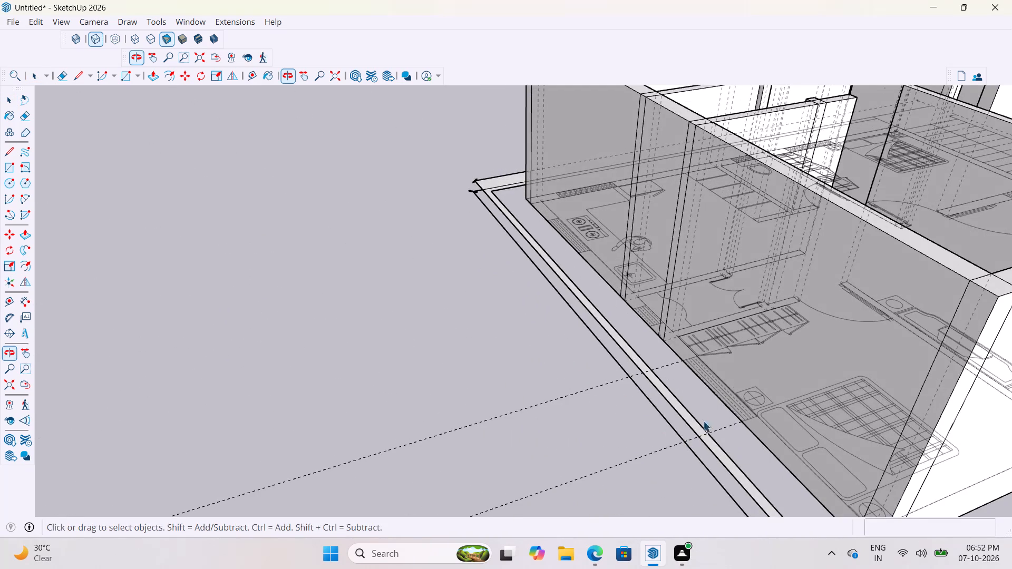
middle_click_drag(709, 457, 472, 485)
scroll(672, 454, "down", 3)
middle_click_drag(742, 485, 691, 506)
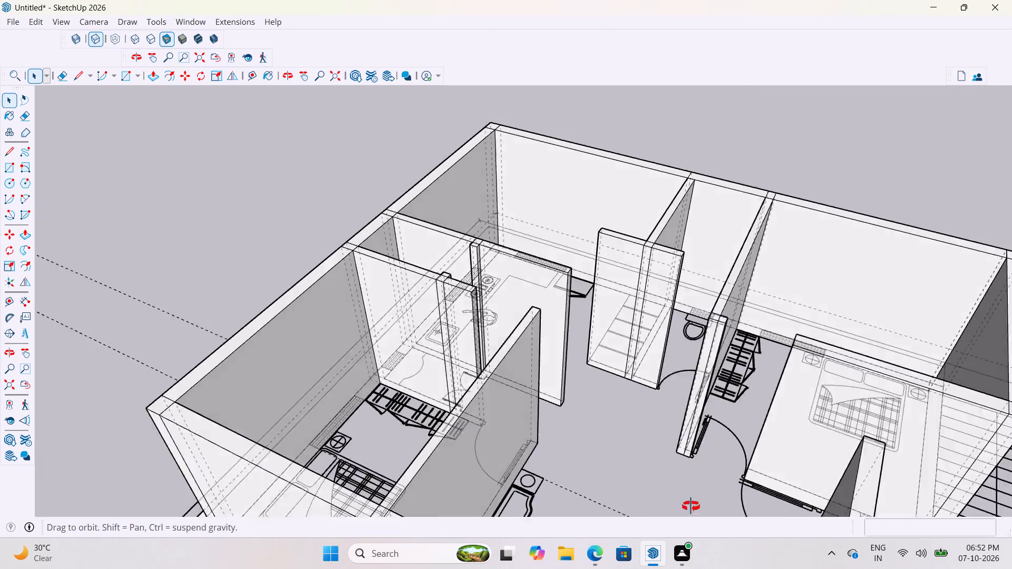
middle_click_drag(691, 506, 552, 544)
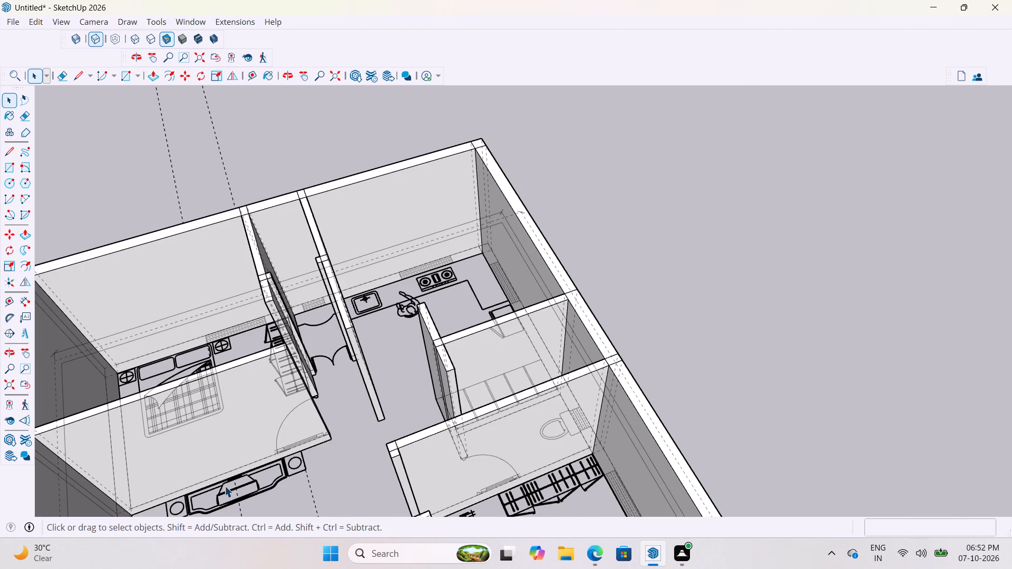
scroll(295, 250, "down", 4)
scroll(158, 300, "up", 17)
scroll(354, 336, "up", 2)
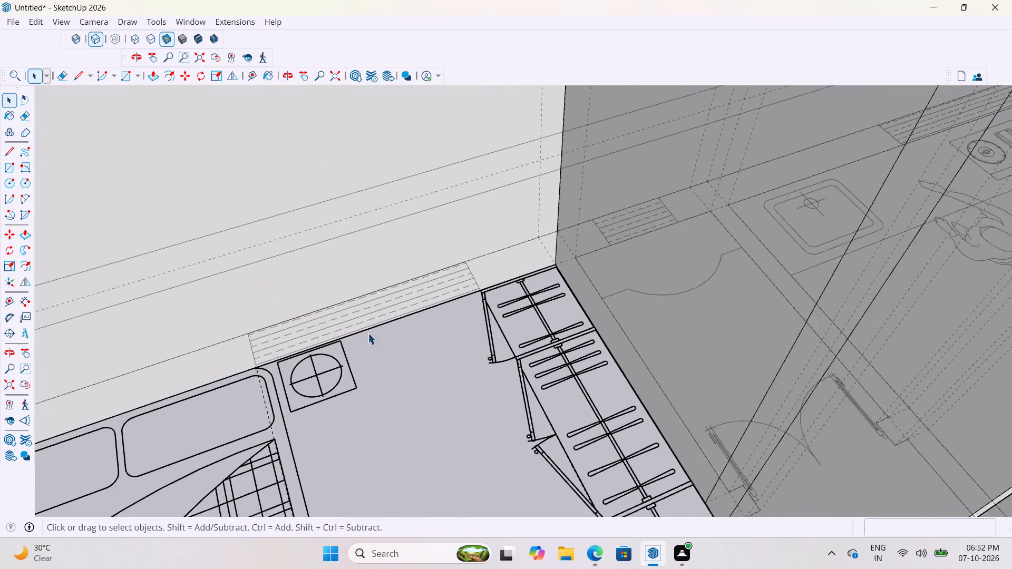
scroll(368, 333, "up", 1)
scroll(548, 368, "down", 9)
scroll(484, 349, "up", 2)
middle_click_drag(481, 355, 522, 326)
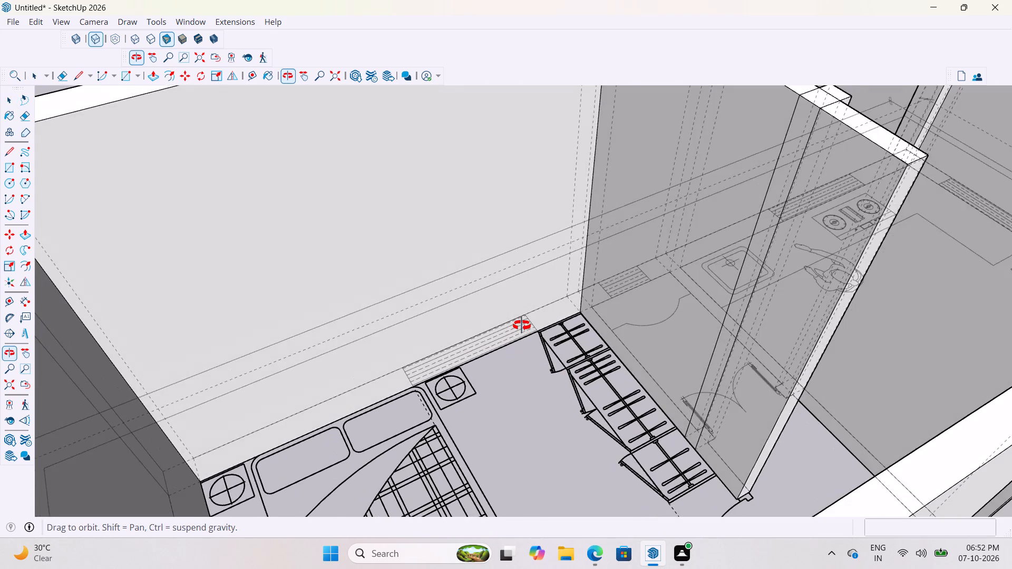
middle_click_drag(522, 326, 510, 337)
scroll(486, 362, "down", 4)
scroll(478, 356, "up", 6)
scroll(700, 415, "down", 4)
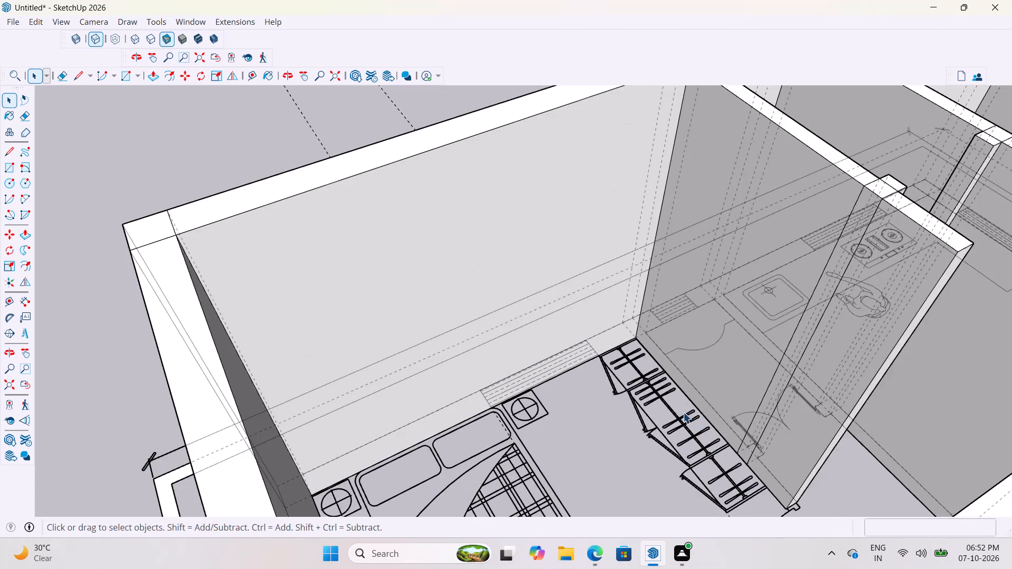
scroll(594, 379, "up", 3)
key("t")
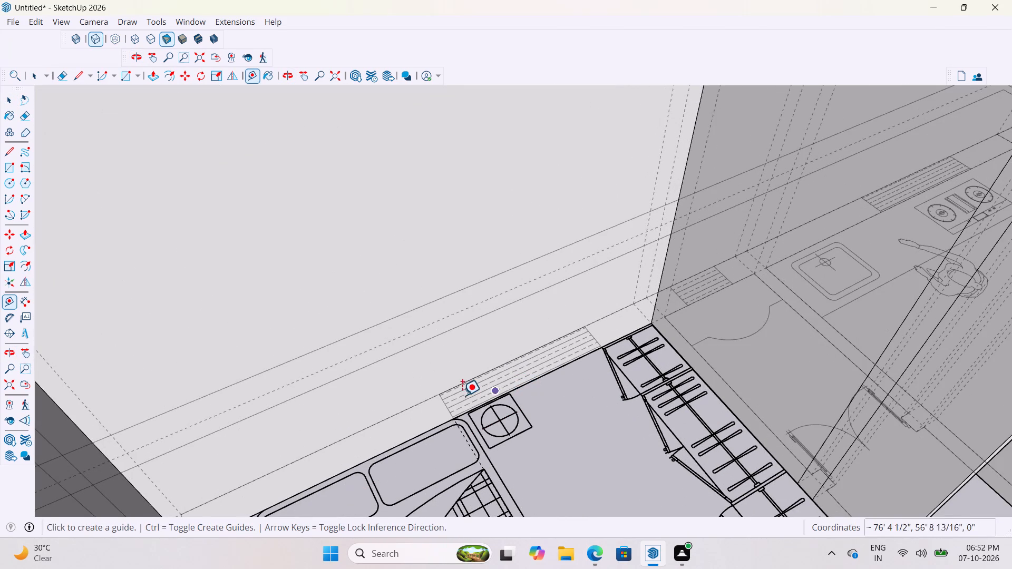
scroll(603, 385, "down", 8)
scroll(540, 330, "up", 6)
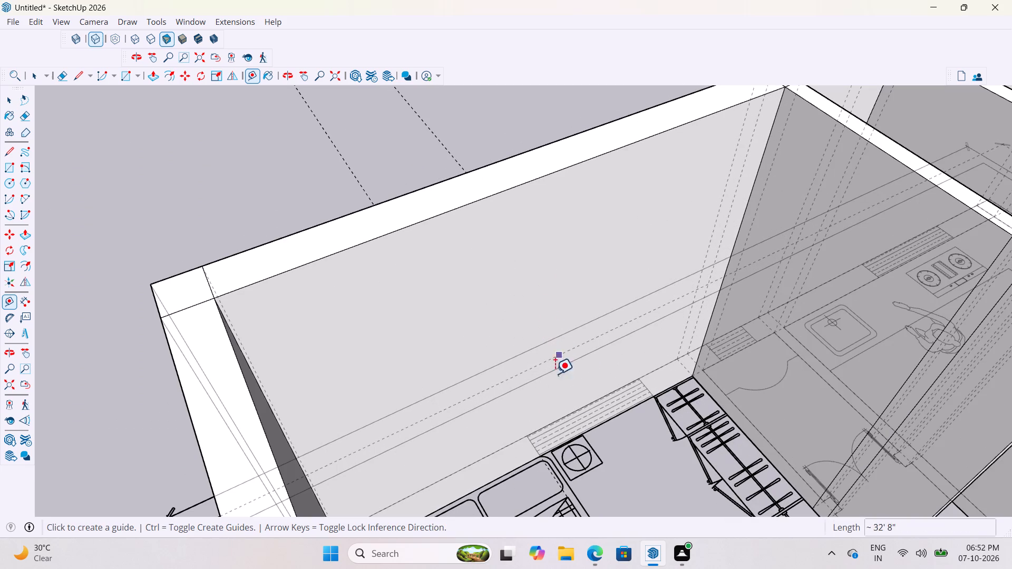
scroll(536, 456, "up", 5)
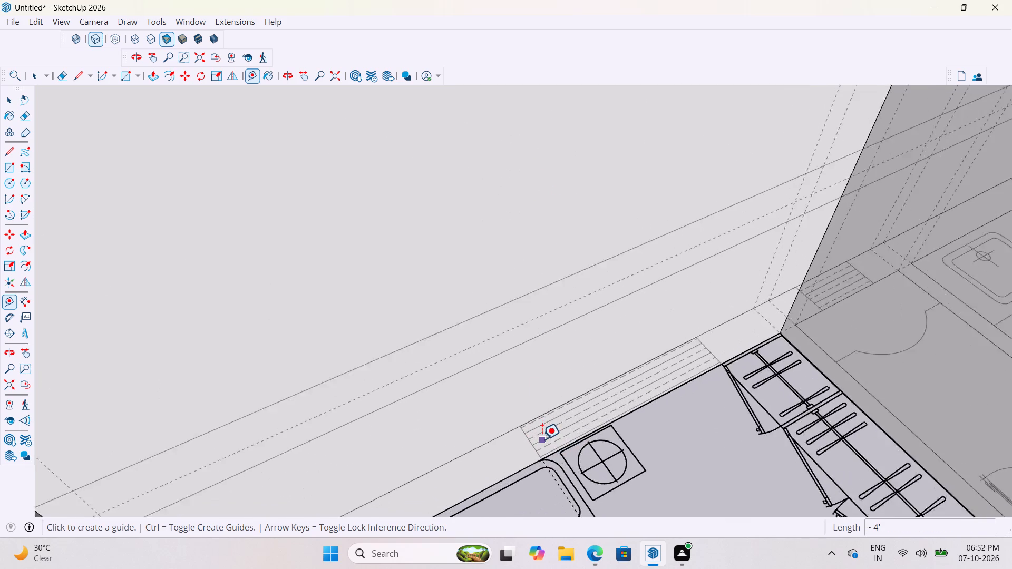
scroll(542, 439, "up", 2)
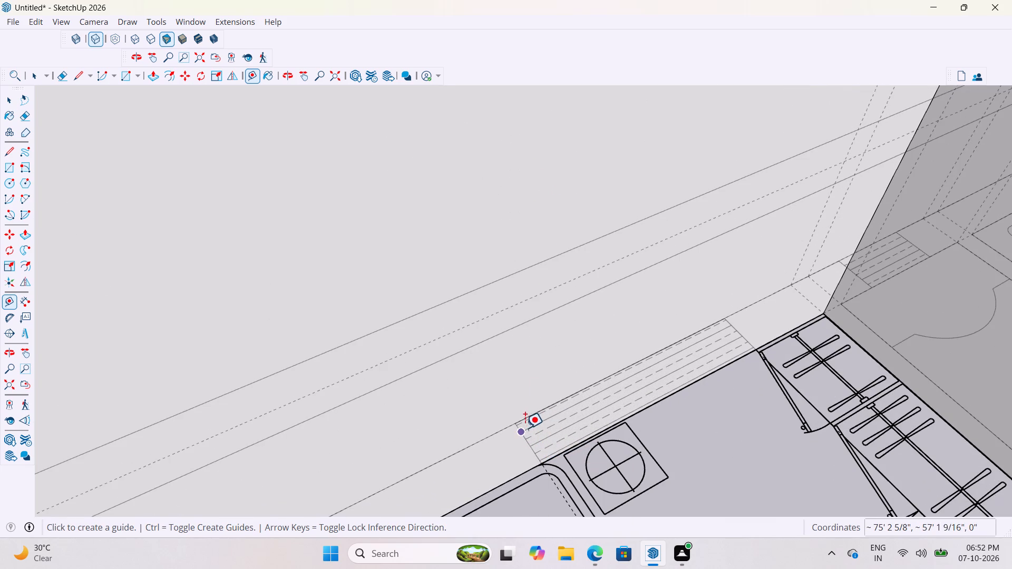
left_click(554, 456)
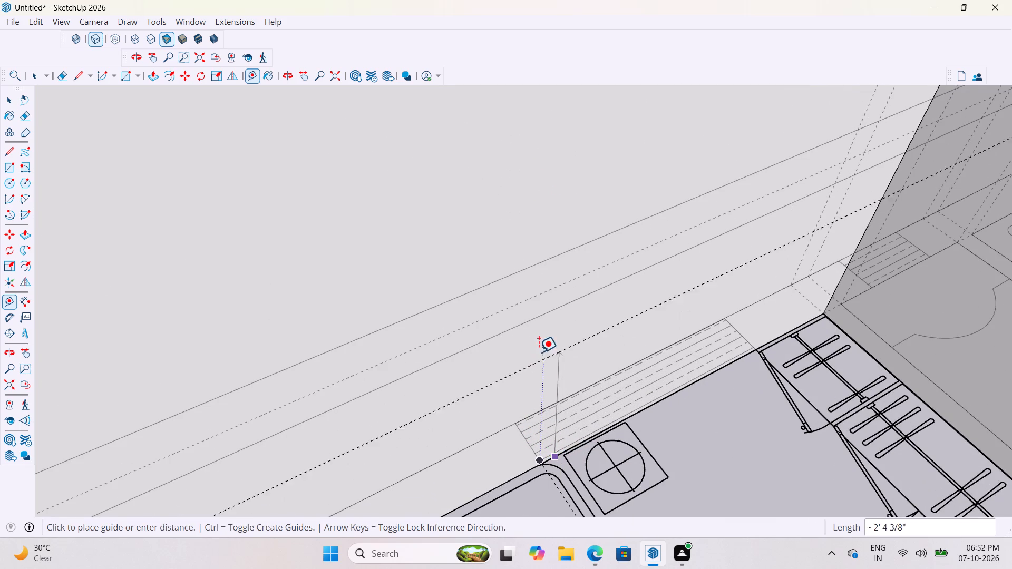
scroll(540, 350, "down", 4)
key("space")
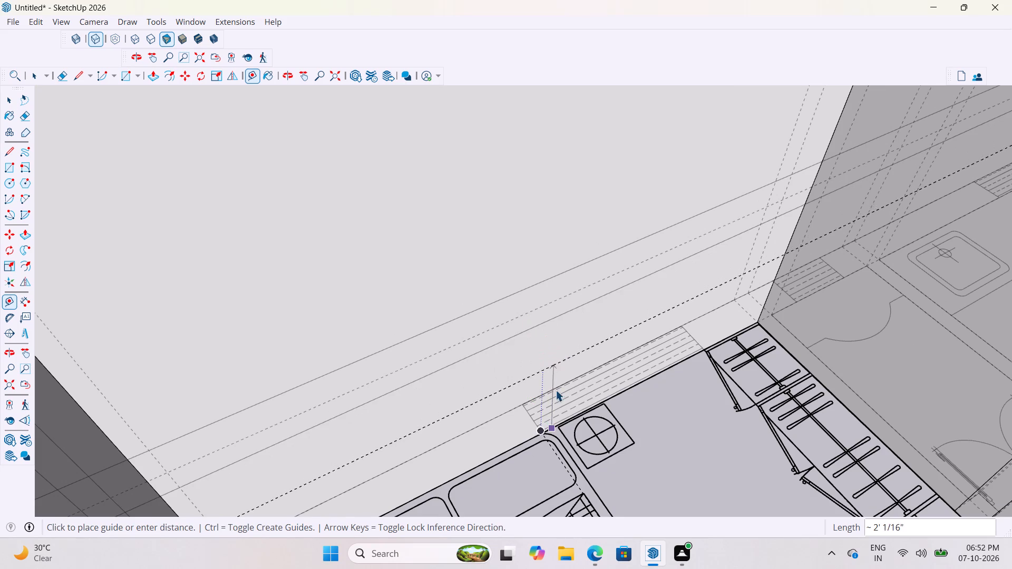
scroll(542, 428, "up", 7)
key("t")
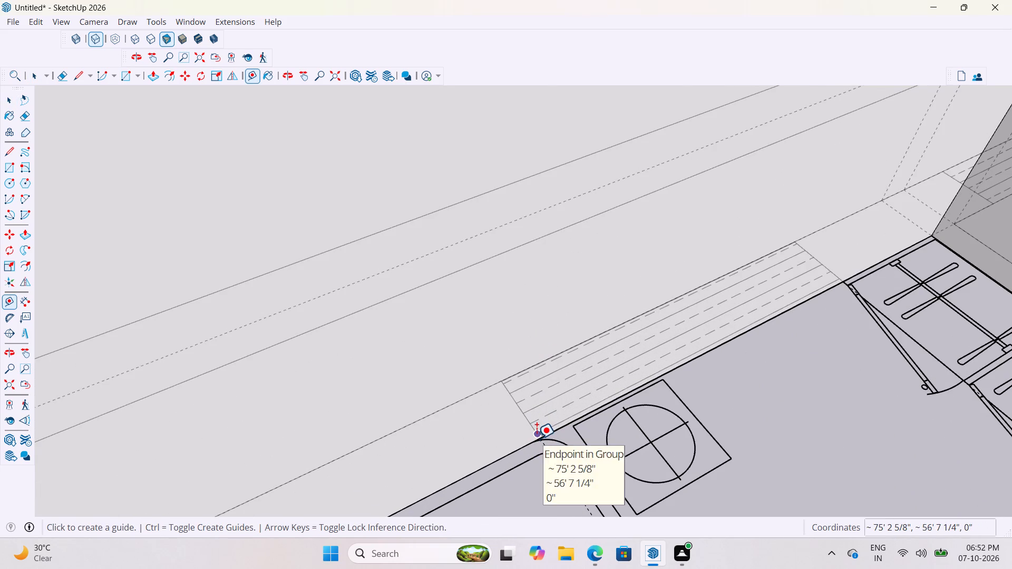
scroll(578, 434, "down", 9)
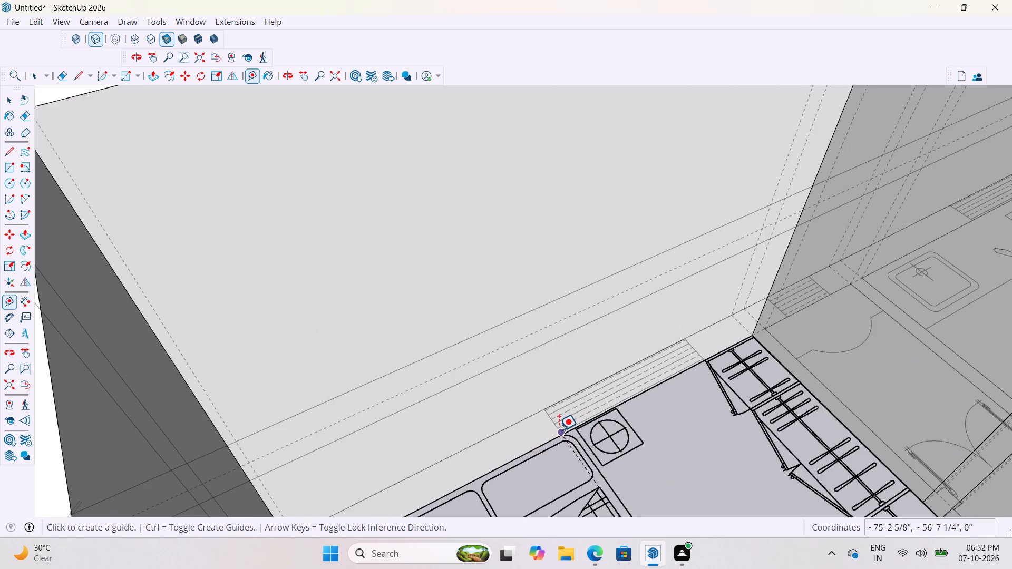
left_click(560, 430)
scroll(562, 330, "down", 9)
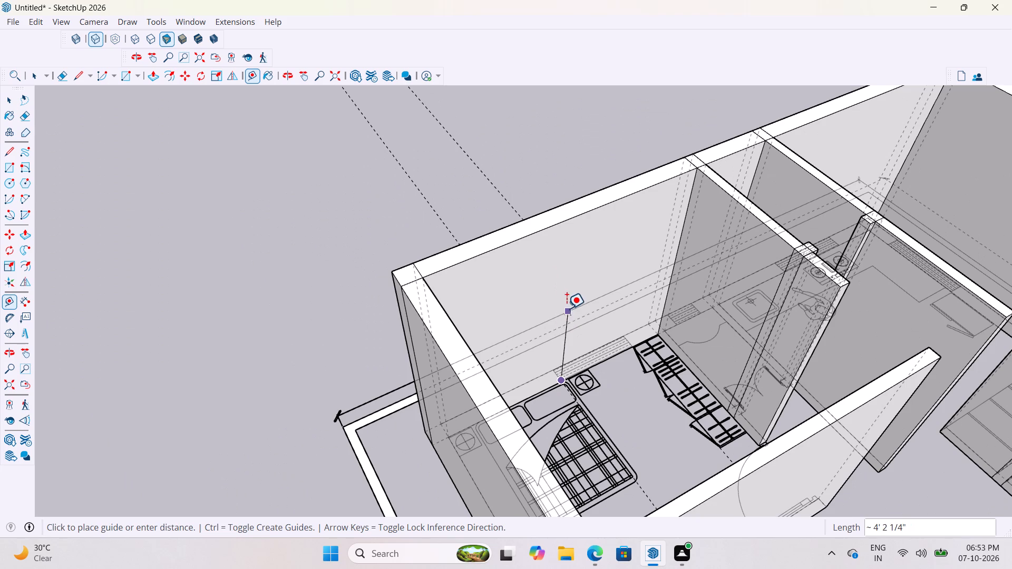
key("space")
Examine the window symbol and the two window guides along the bedroom's outer wall, leaving nothing selected.
middle_click_drag(578, 366, 405, 395)
scroll(404, 338, "up", 3)
scroll(496, 345, "down", 5)
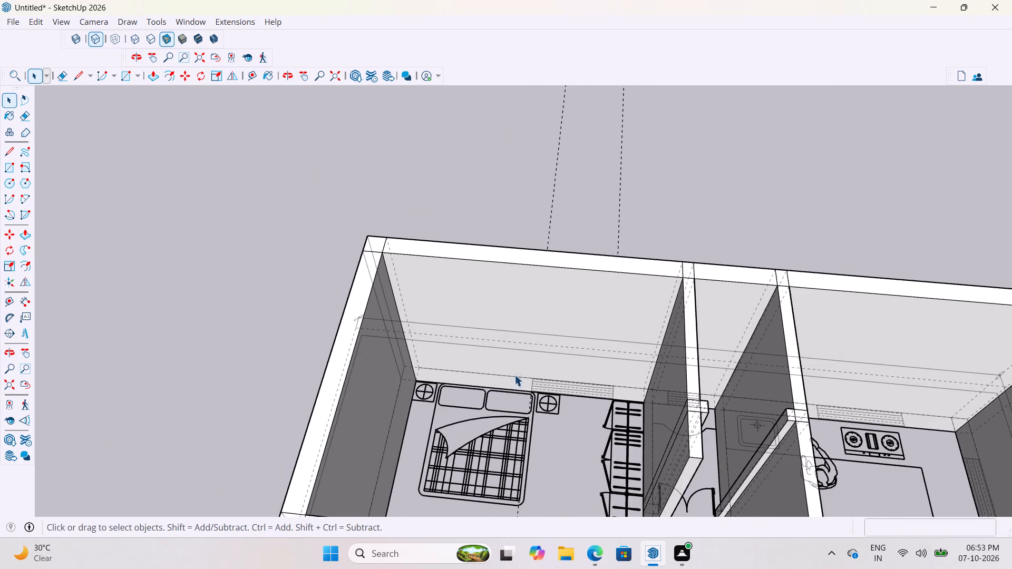
scroll(528, 355, "down", 4)
scroll(541, 361, "up", 10)
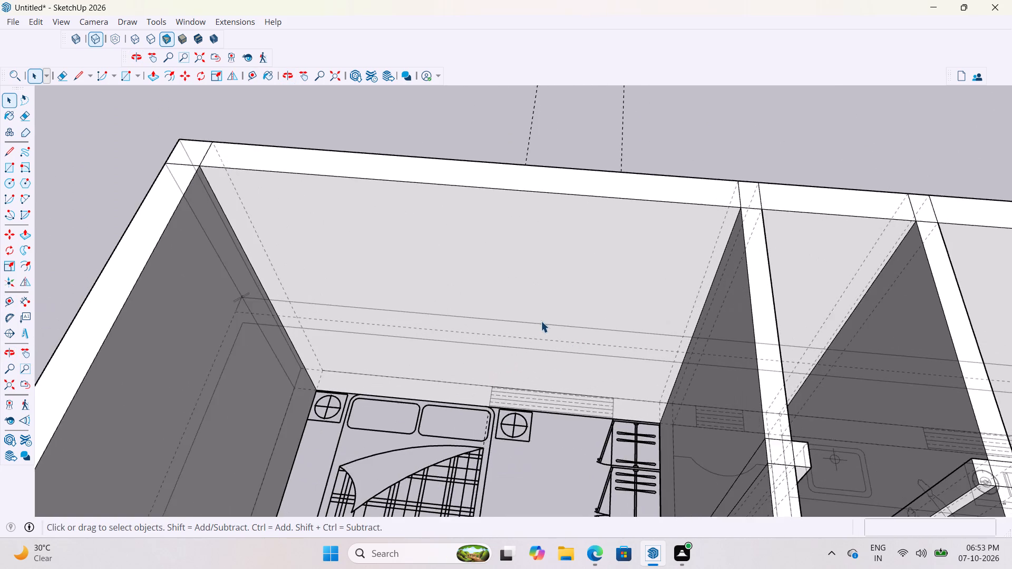
scroll(539, 322, "down", 4)
middle_click_drag(528, 356, 547, 333)
scroll(540, 373, "up", 7)
scroll(496, 385, "down", 4)
scroll(498, 411, "up", 3)
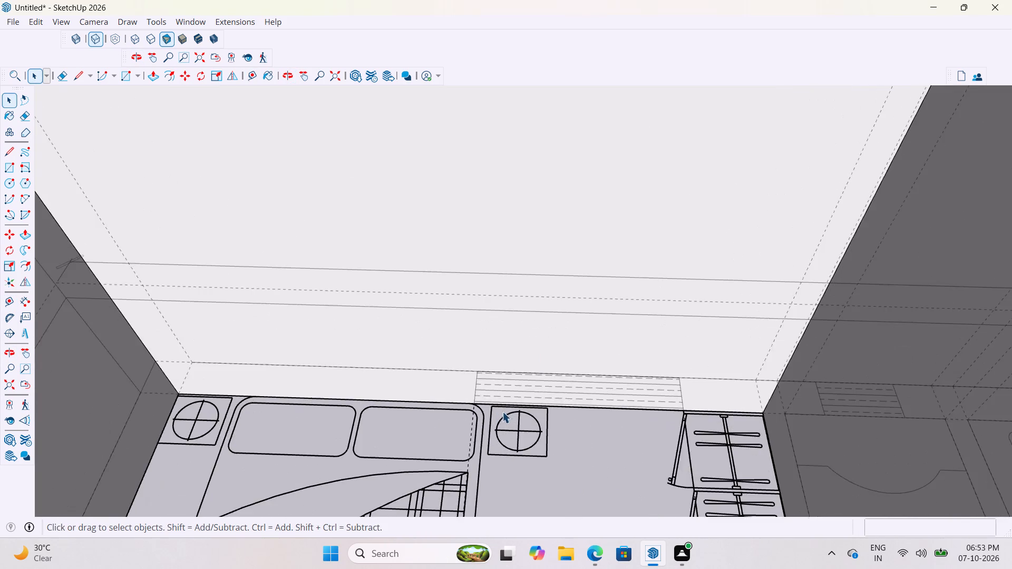
scroll(502, 411, "up", 3)
scroll(507, 396, "down", 9)
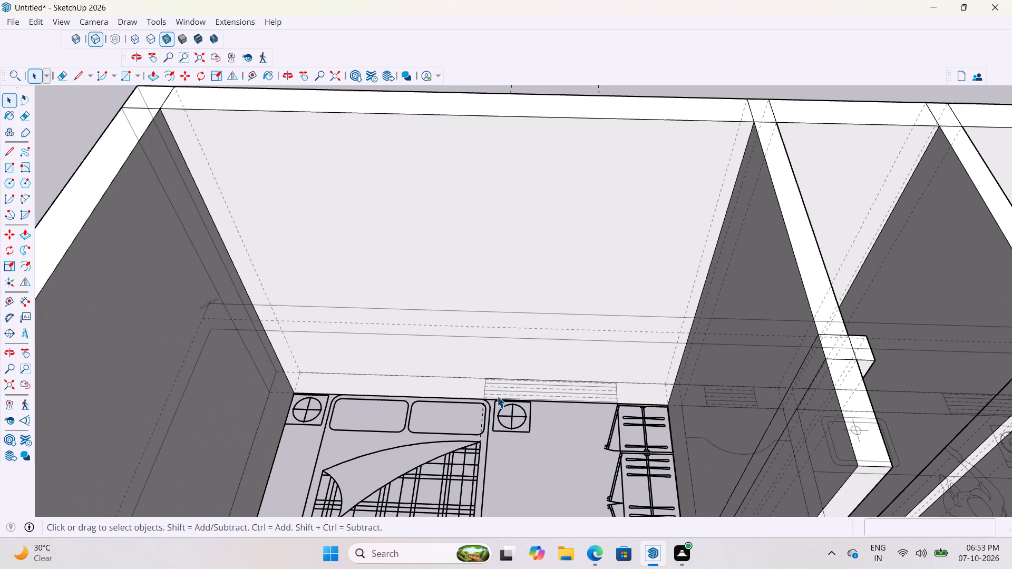
scroll(497, 396, "up", 6)
scroll(497, 396, "down", 5)
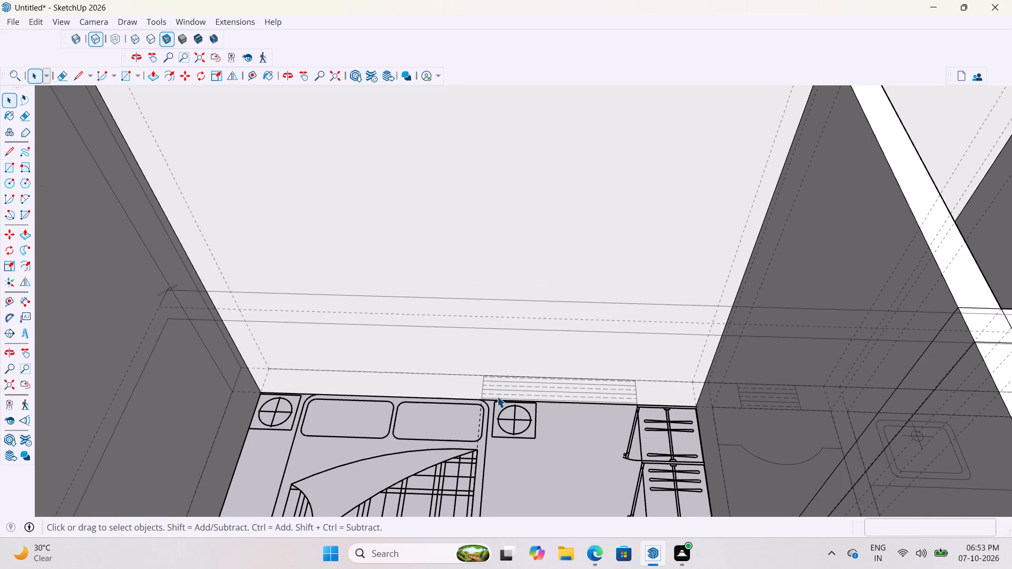
scroll(542, 417, "down", 4)
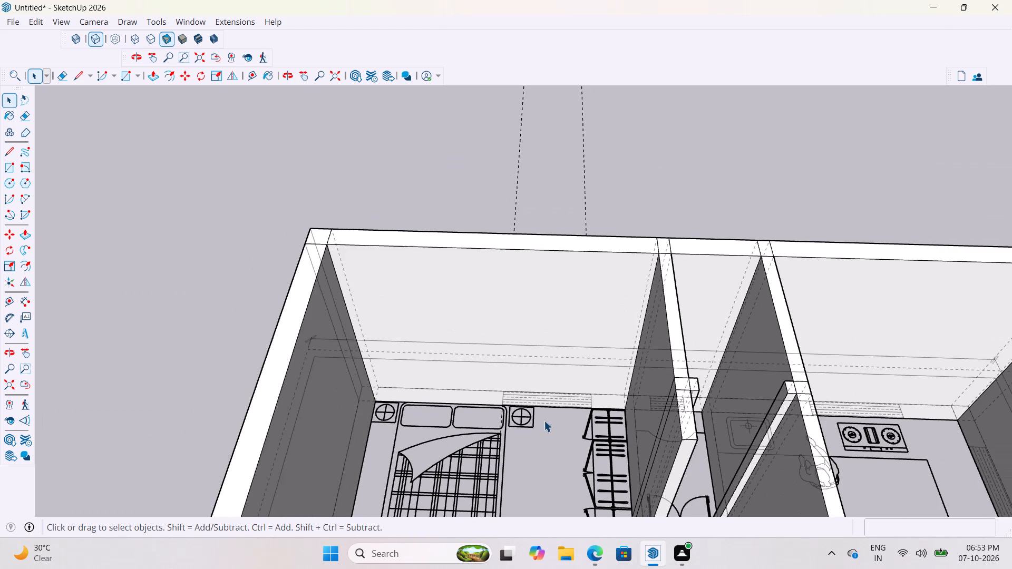
scroll(570, 435, "up", 3)
scroll(585, 400, "down", 18)
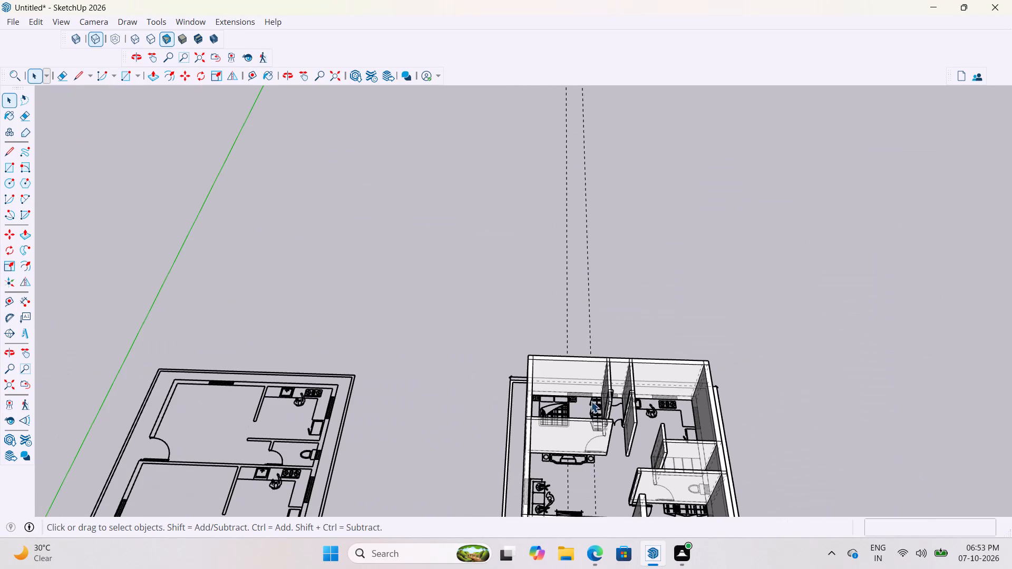
left_click(638, 309)
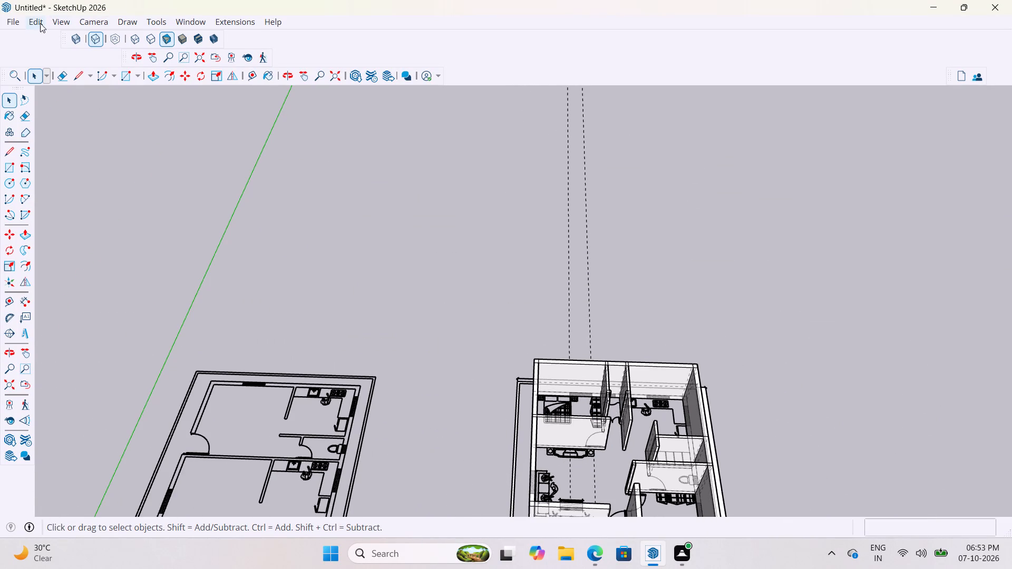
Turn off the display of back edges so that hidden edges no longer show through the walls.
left_click(92, 42)
Open the walls group for editing at the bedroom's outer wall.
scroll(616, 427, "up", 8)
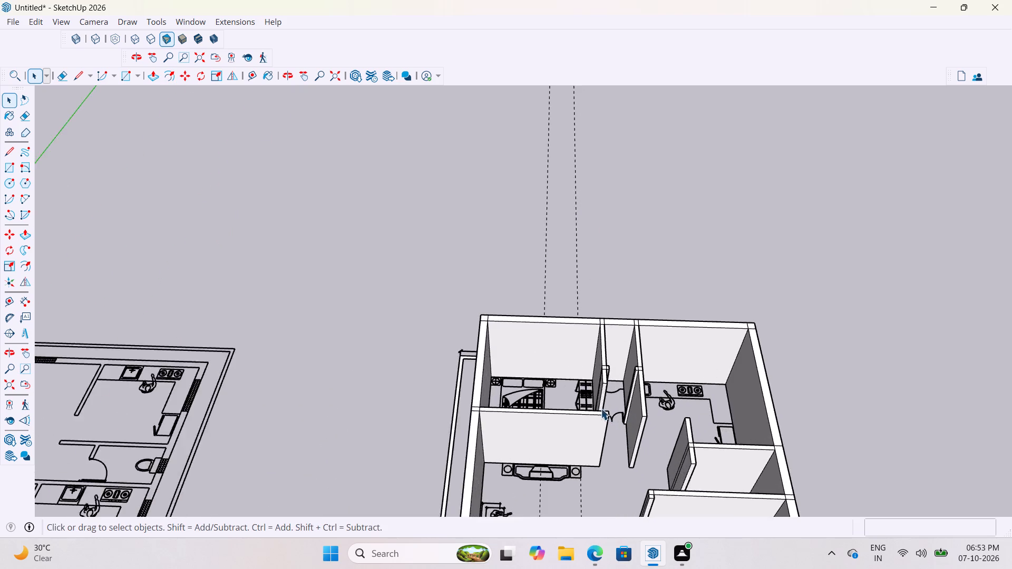
scroll(601, 408, "up", 3)
scroll(551, 372, "up", 4)
scroll(548, 357, "down", 8)
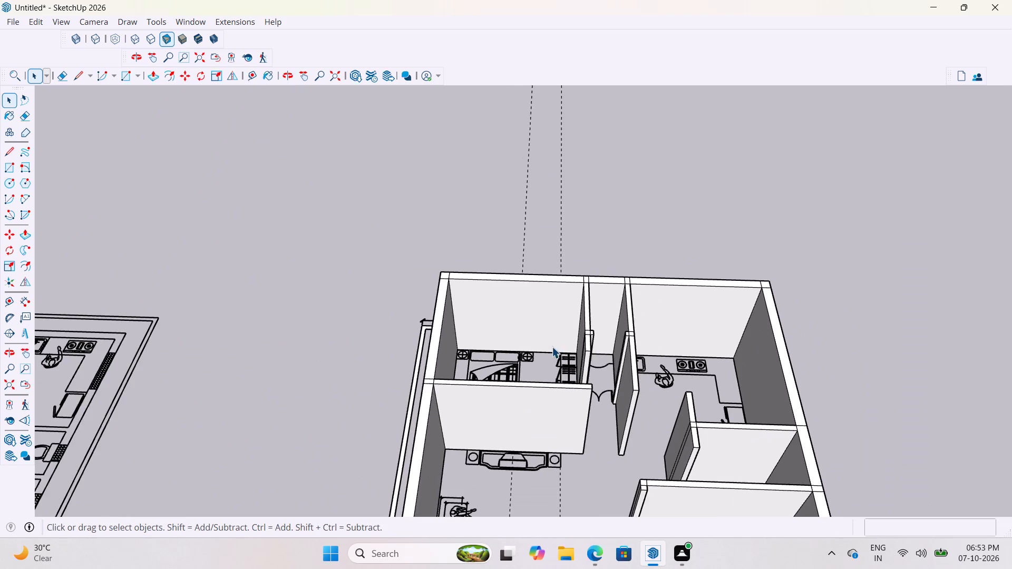
middle_click_drag(552, 348, 559, 374)
scroll(543, 350, "up", 2)
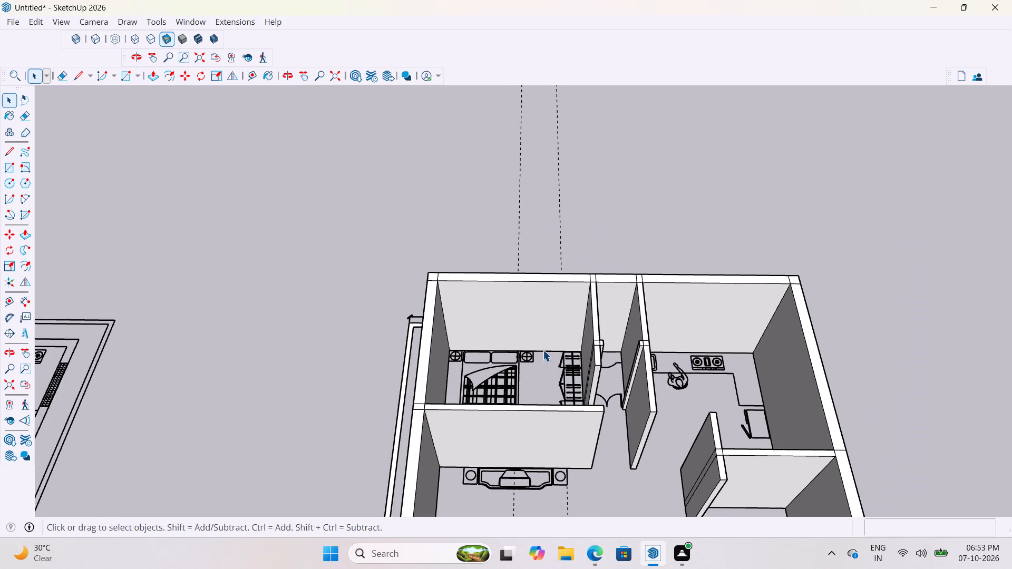
scroll(544, 350, "up", 7)
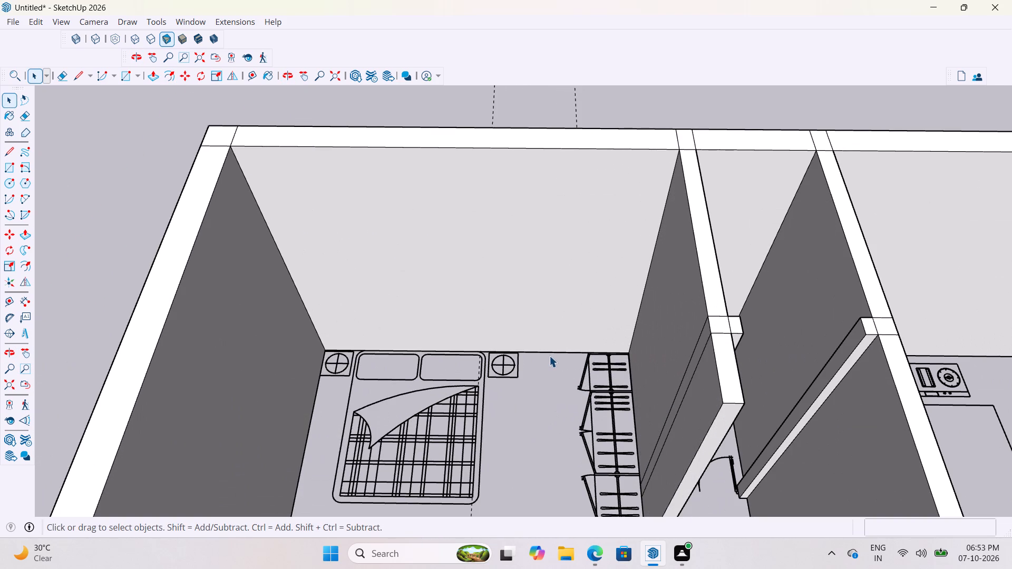
key("t")
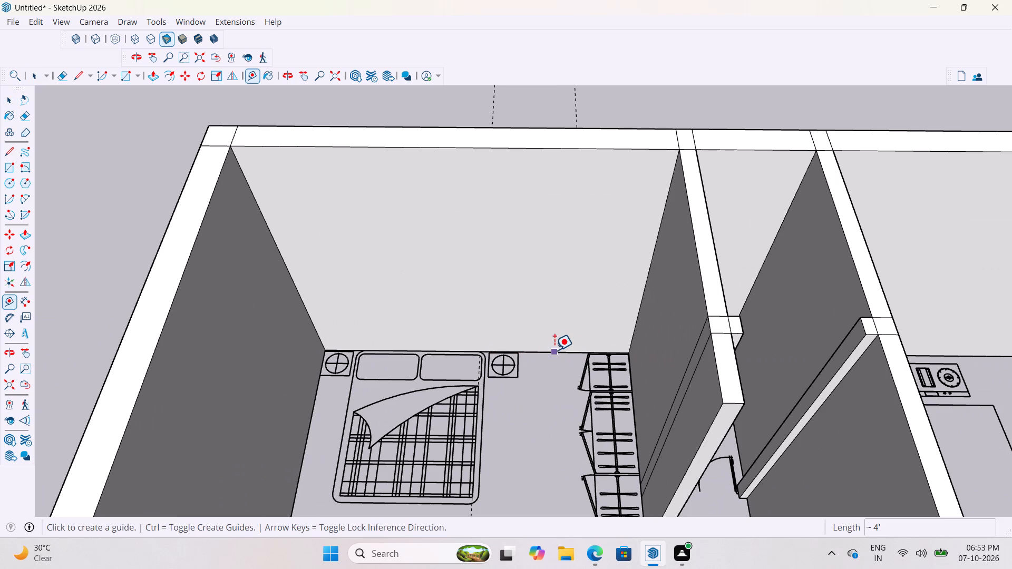
key("space")
double_click(550, 345)
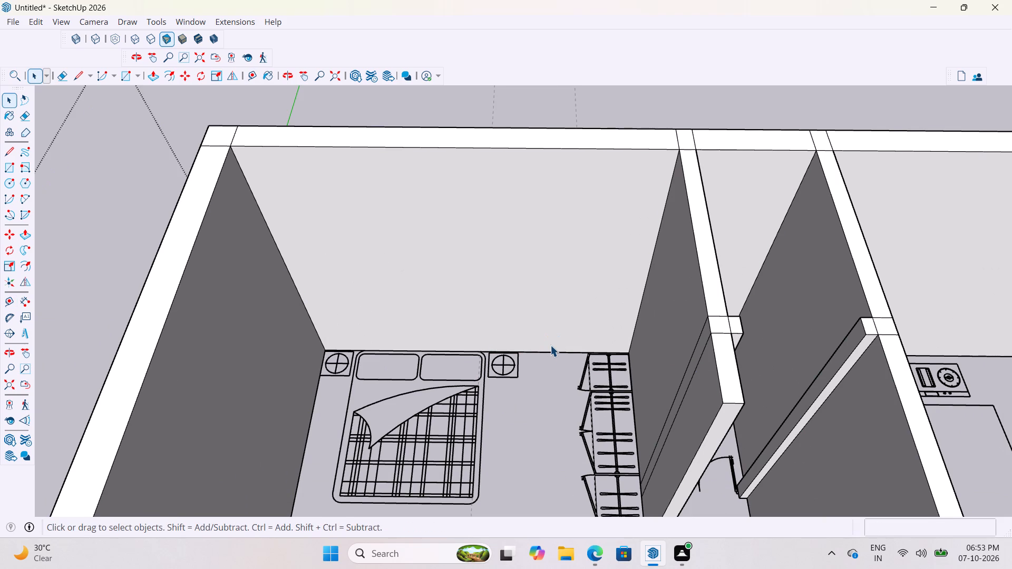
Place a horizontal guide on the inner face of the bedroom's outer wall, 3' above the wall's floor edge.
key("t")
left_click(548, 351)
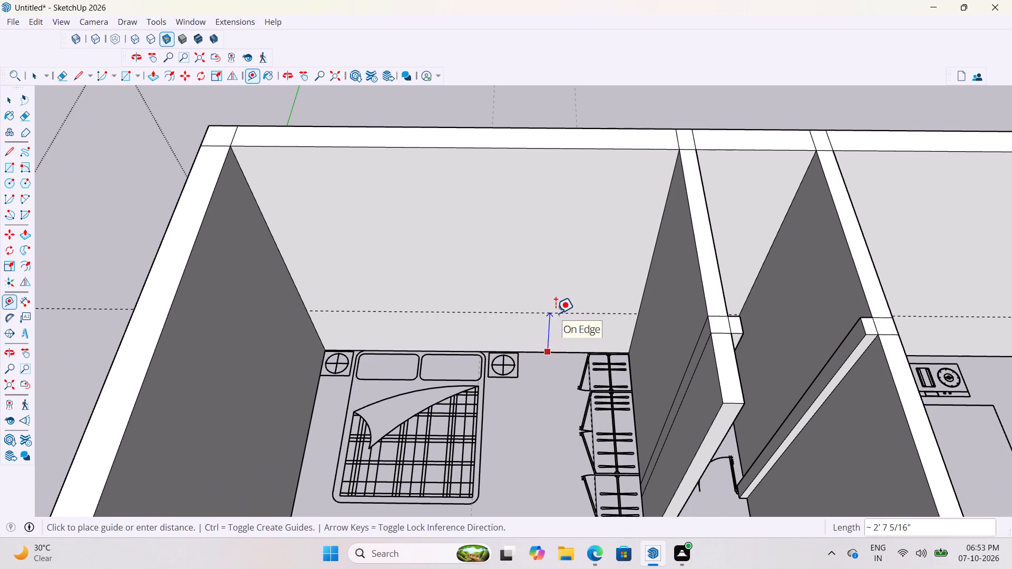
type("3'")
key("Return")
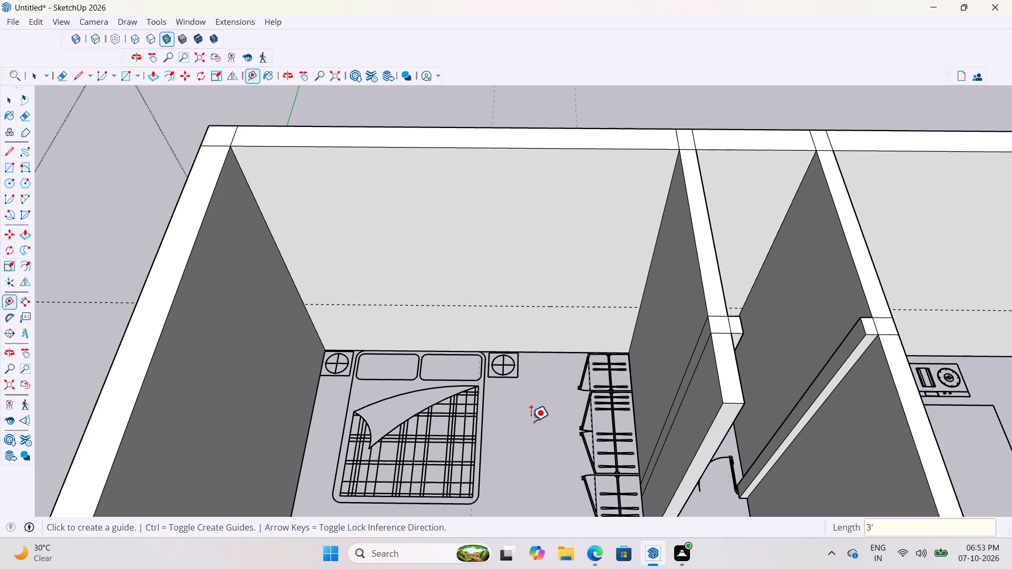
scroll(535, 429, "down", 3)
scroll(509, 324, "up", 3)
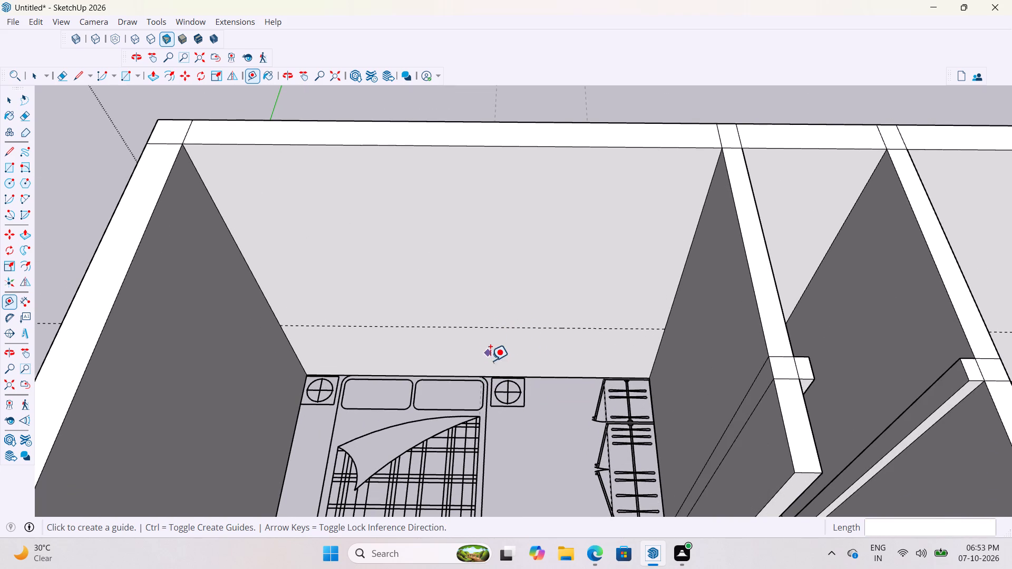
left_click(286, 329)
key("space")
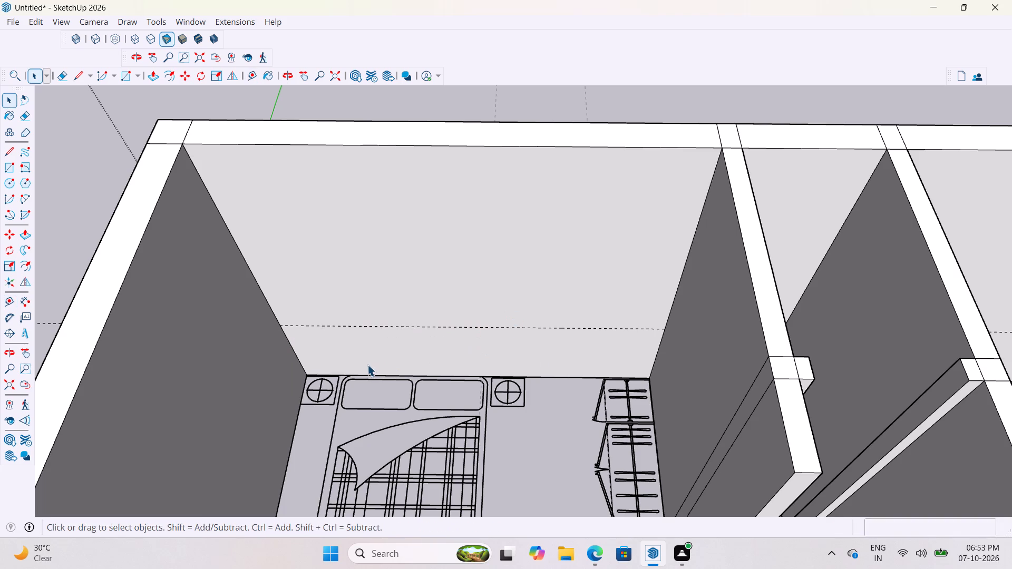
Place a guide parallel to the bedroom's side wall, about 6' 4" from its floor edge, meeting the 3' guide near the bed's inner side.
key("t")
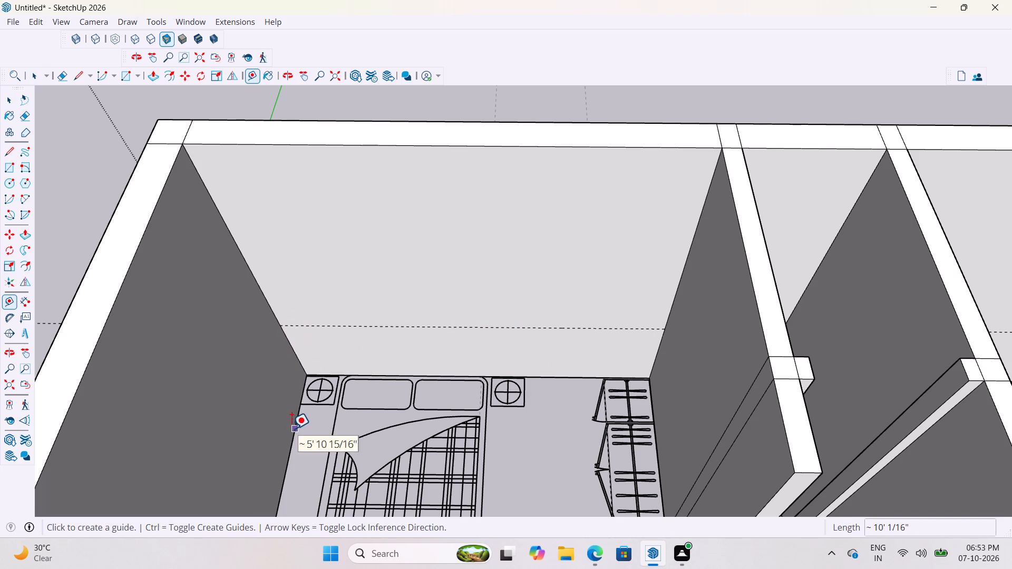
left_click(291, 429)
scroll(477, 336, "down", 3)
middle_click_drag(487, 330, 539, 322)
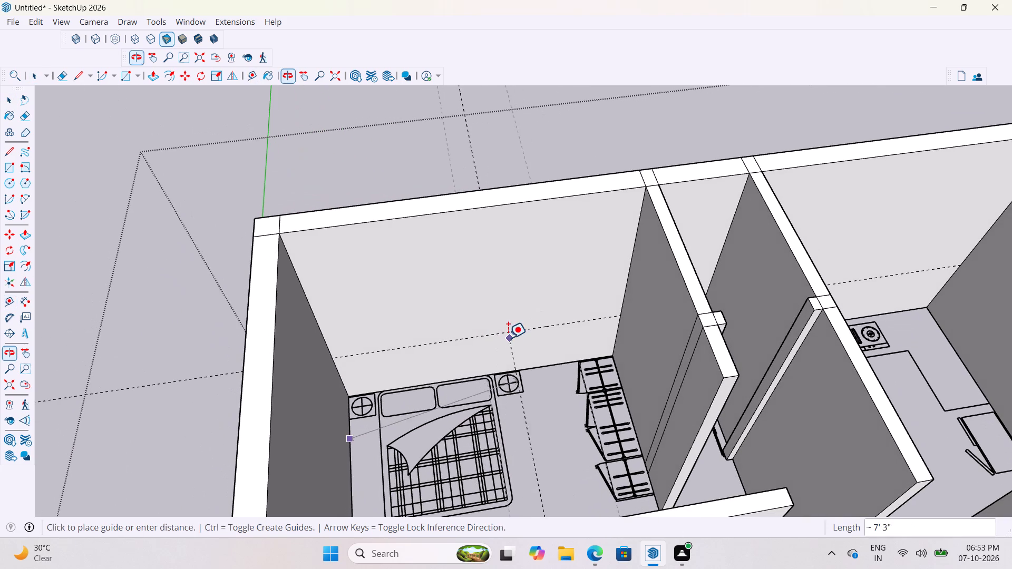
left_click(479, 336)
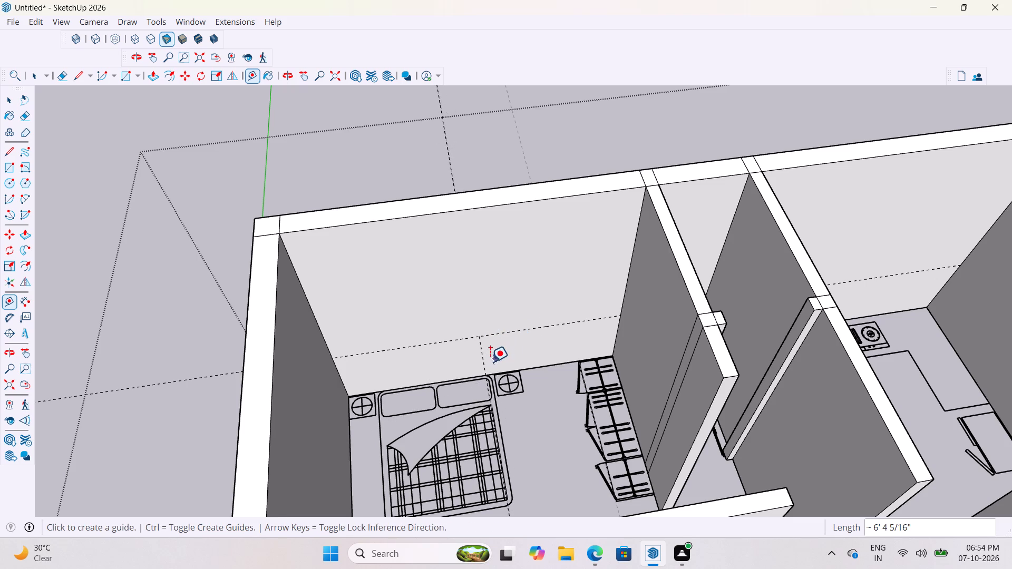
Place another parallel guide about 3' 6" from the bed-side guide, toward the wardrobe on the bedroom's outer wall.
left_click(483, 364)
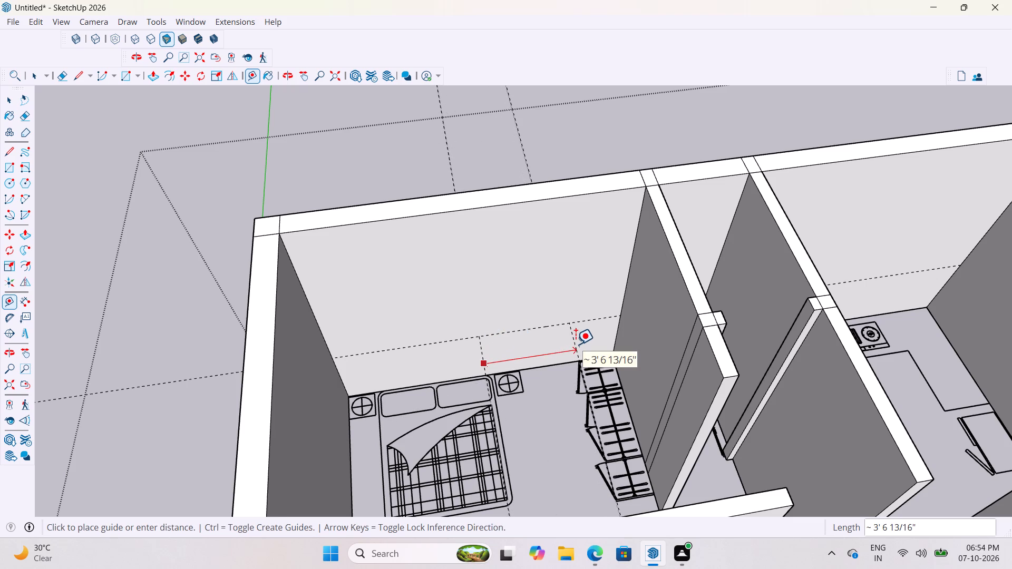
left_click(575, 345)
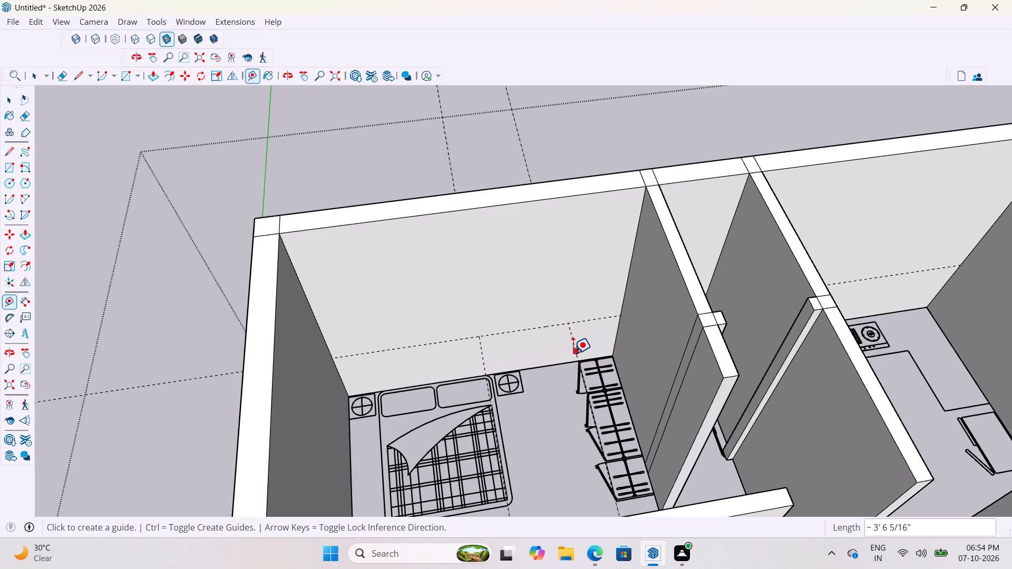
Place a horizontal guide on the bedroom's outer wall, 4' above the existing 3' sill guide.
scroll(573, 354, "up", 6)
middle_click_drag(557, 333, 598, 271)
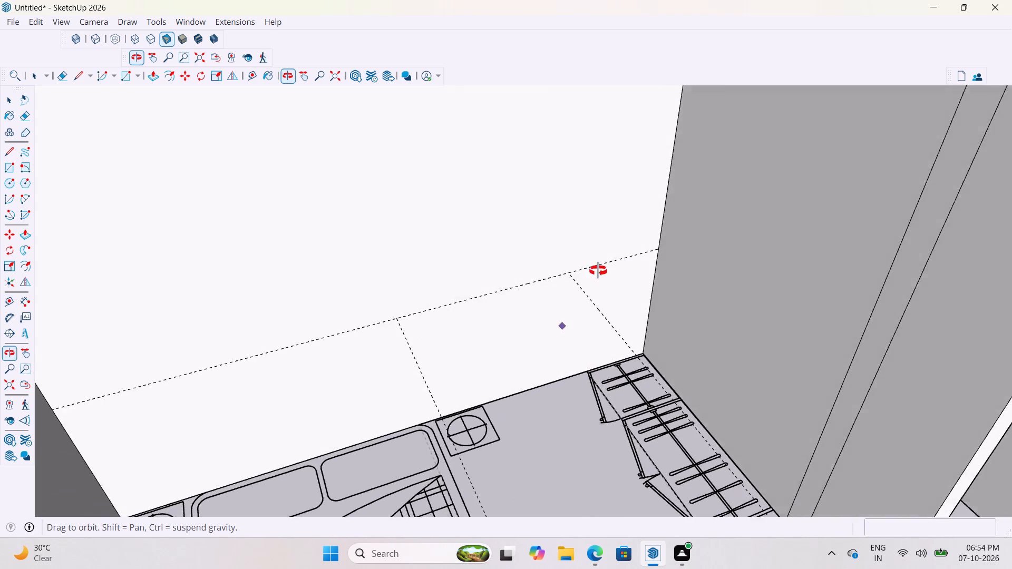
middle_click_drag(598, 271, 542, 331)
scroll(475, 325, "down", 8)
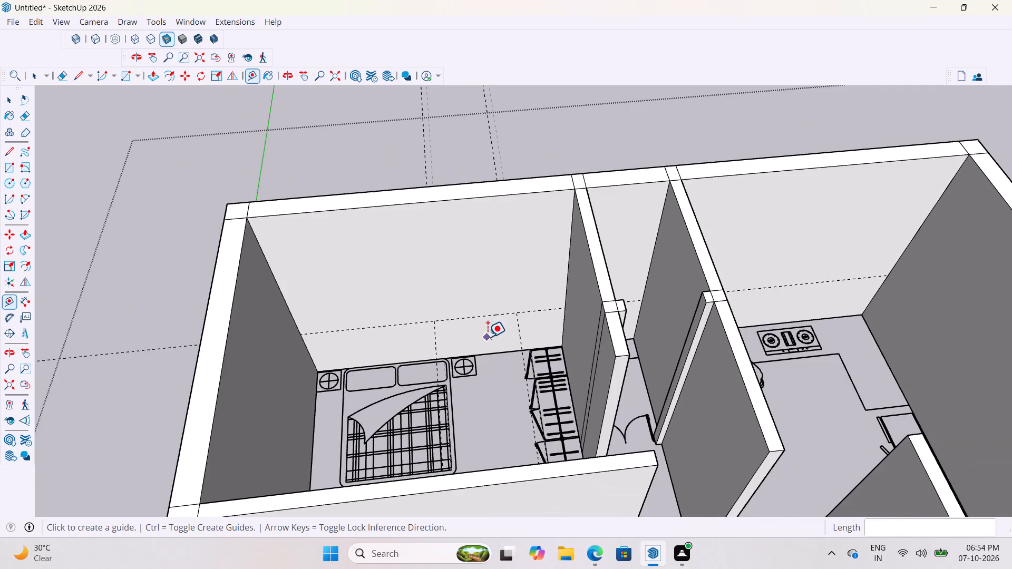
scroll(471, 315, "up", 6)
scroll(460, 355, "down", 7)
scroll(475, 361, "up", 3)
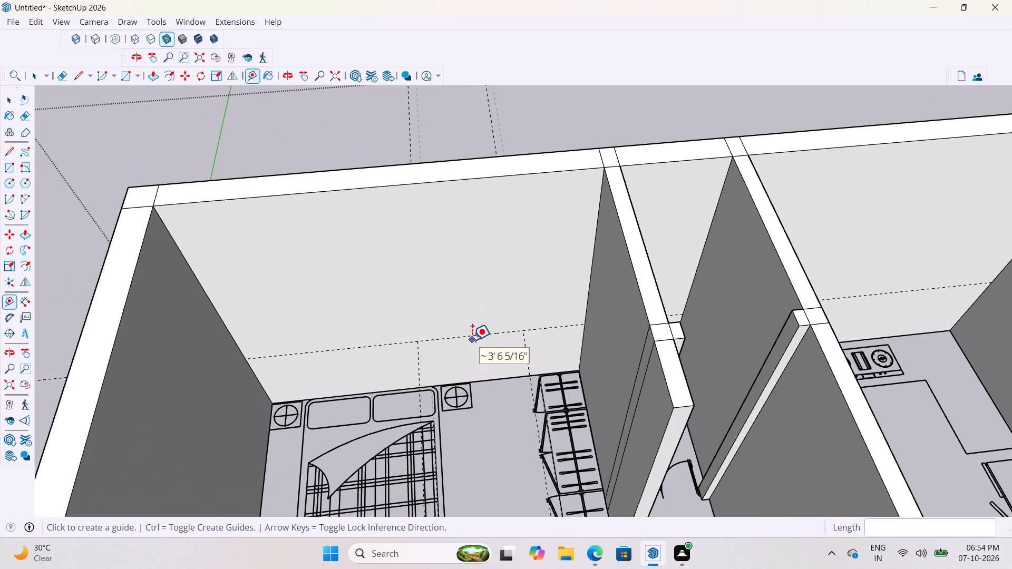
scroll(445, 338, "up", 5)
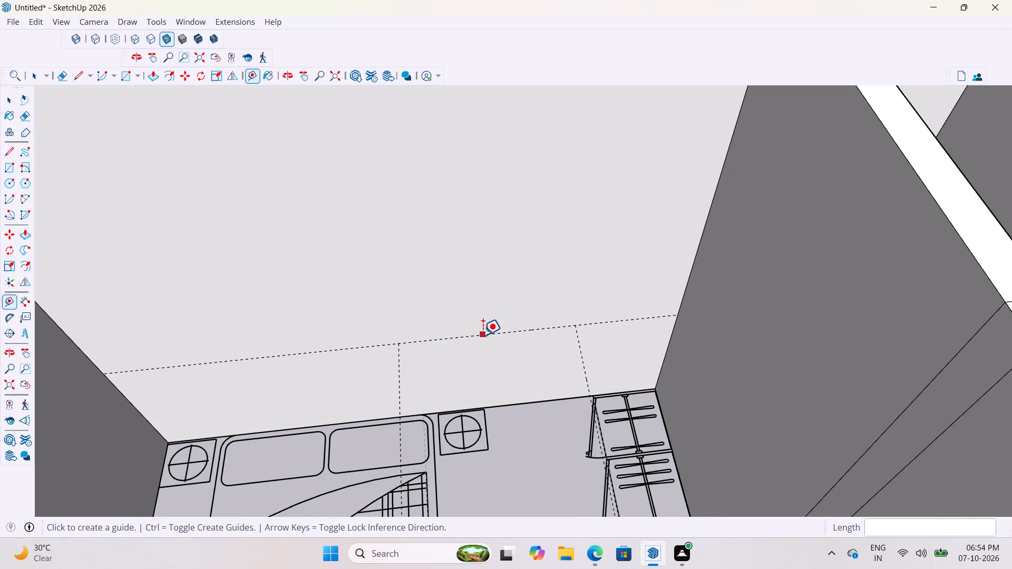
left_click(484, 335)
scroll(504, 270, "down", 4)
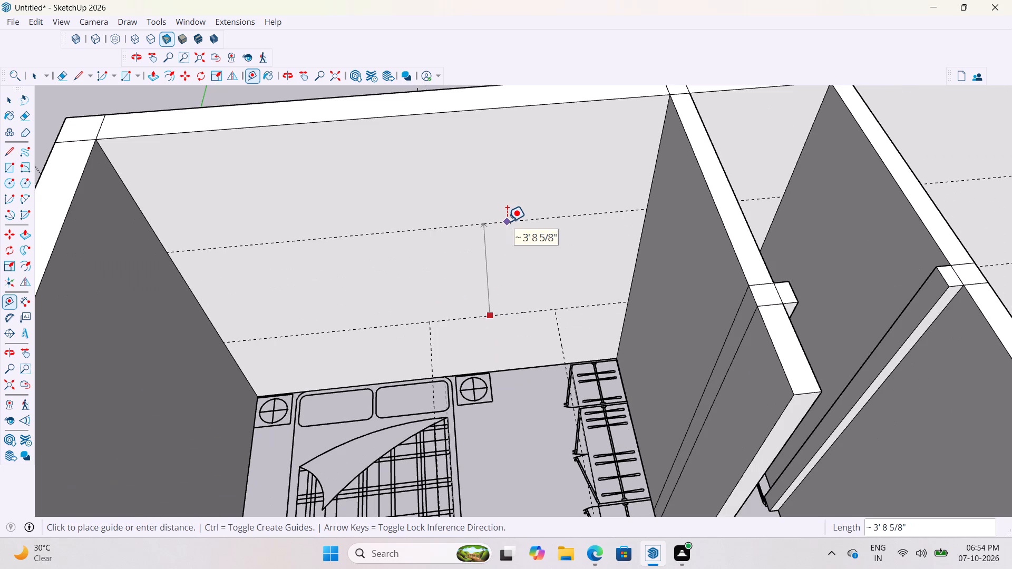
type("4'")
key("Return")
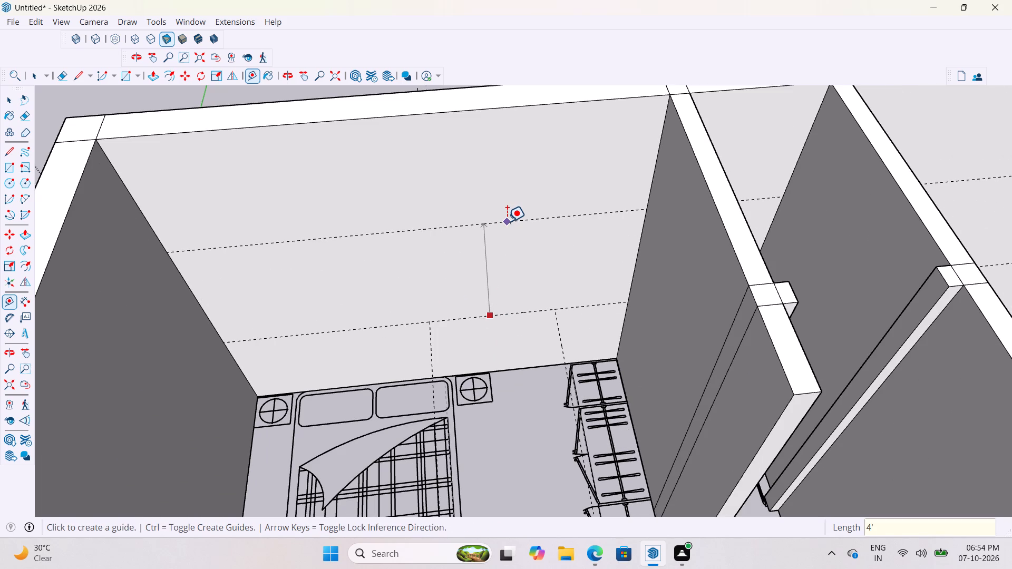
scroll(521, 237, "up", 3)
scroll(494, 298, "down", 9)
key("space")
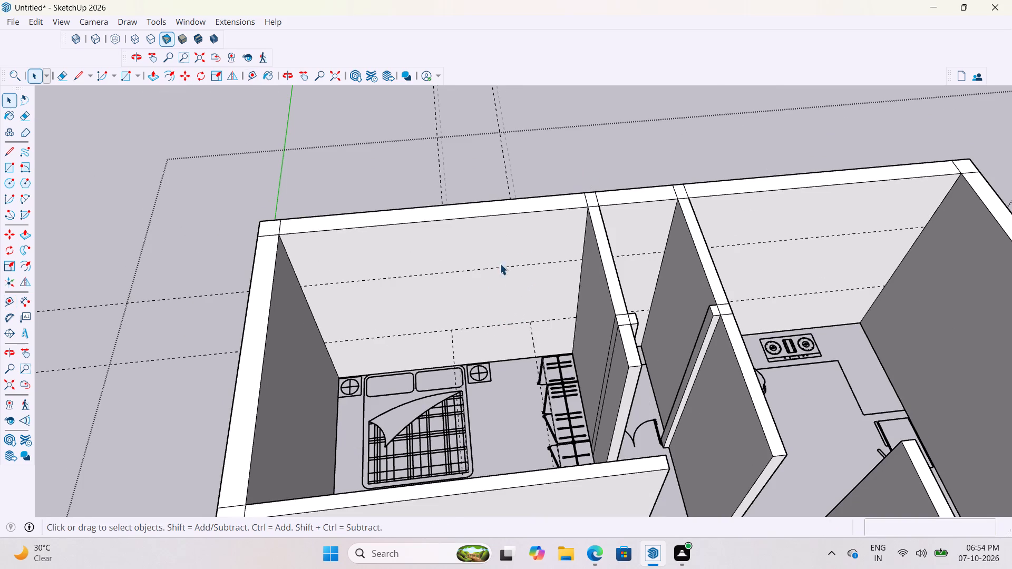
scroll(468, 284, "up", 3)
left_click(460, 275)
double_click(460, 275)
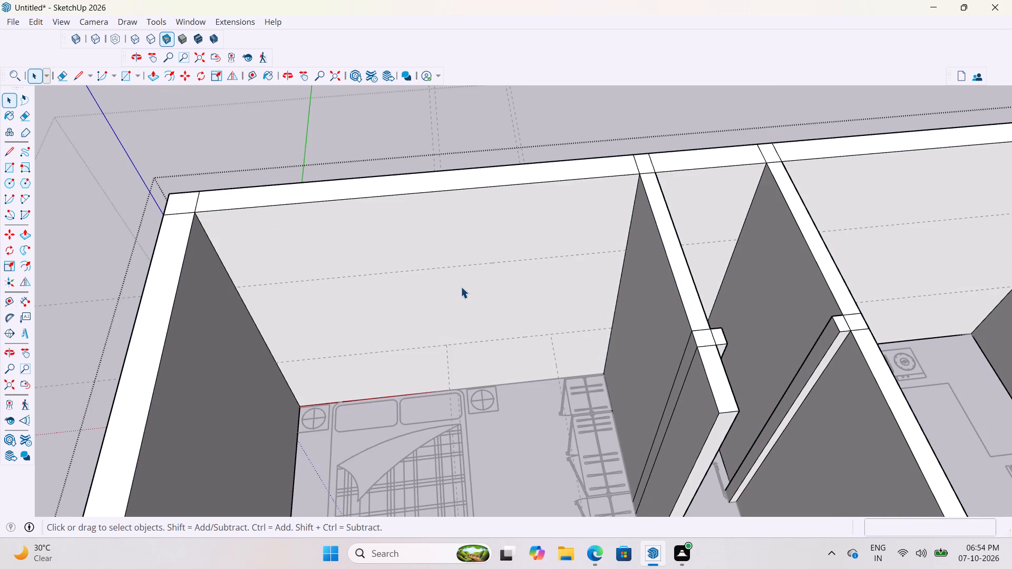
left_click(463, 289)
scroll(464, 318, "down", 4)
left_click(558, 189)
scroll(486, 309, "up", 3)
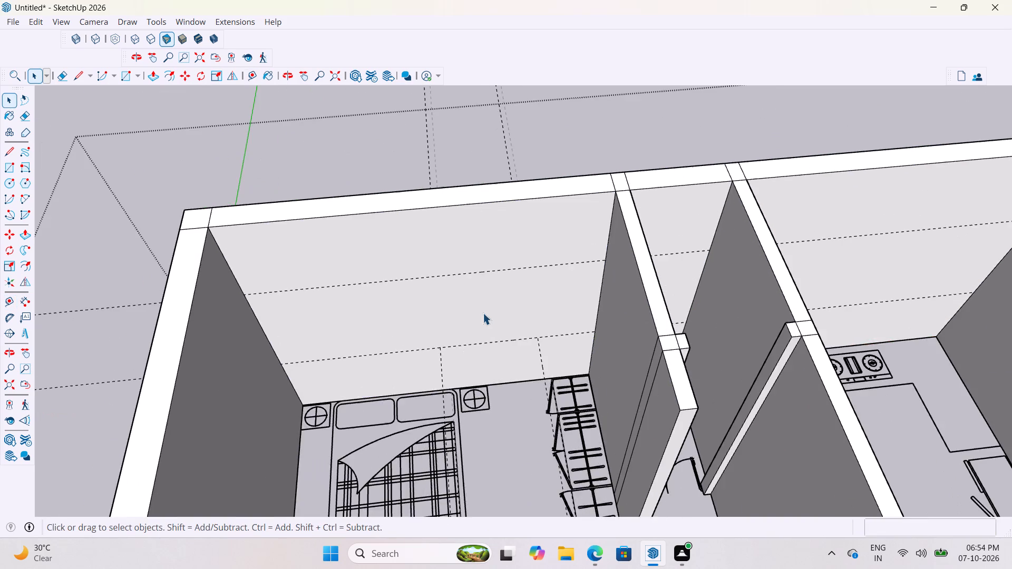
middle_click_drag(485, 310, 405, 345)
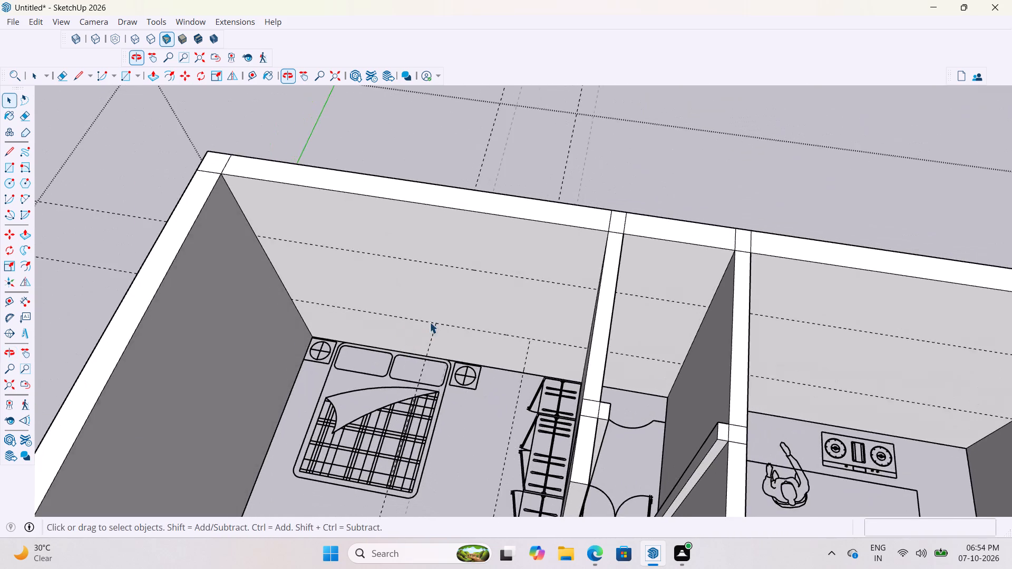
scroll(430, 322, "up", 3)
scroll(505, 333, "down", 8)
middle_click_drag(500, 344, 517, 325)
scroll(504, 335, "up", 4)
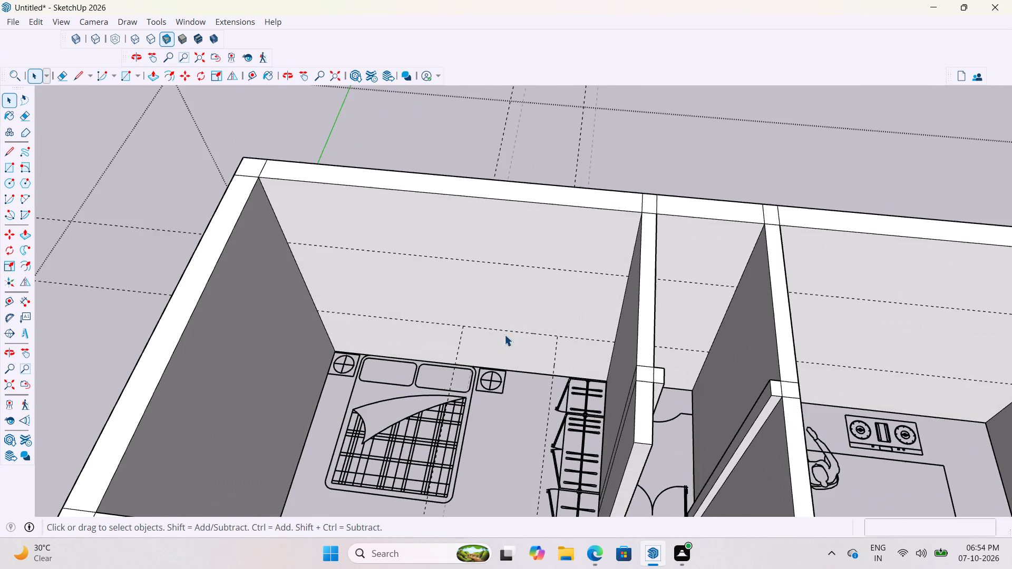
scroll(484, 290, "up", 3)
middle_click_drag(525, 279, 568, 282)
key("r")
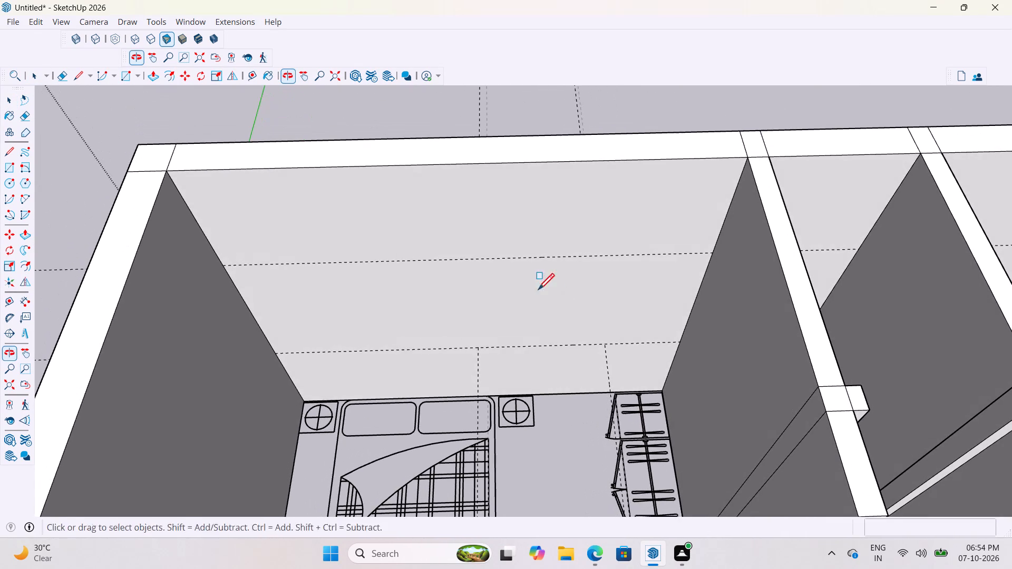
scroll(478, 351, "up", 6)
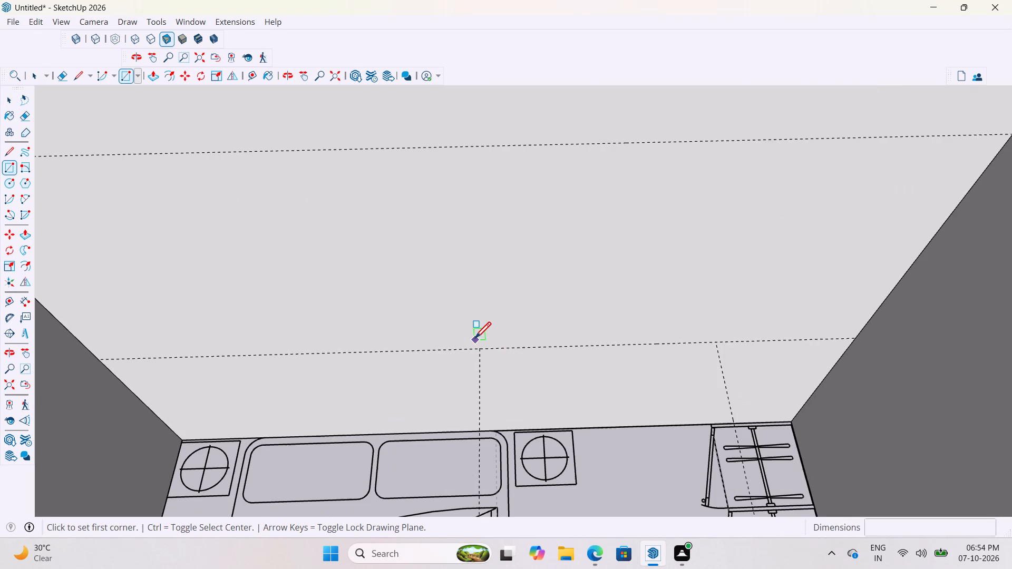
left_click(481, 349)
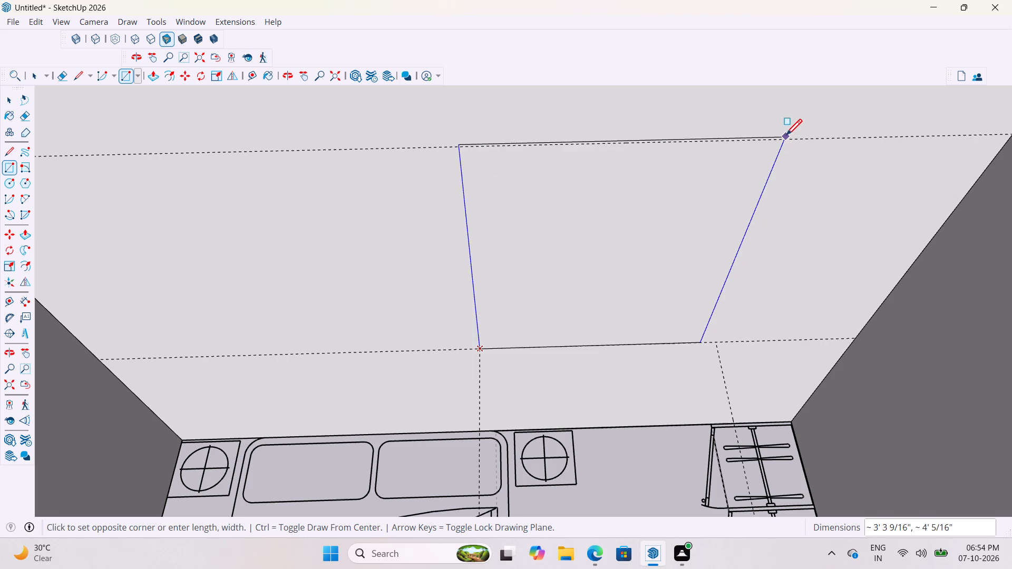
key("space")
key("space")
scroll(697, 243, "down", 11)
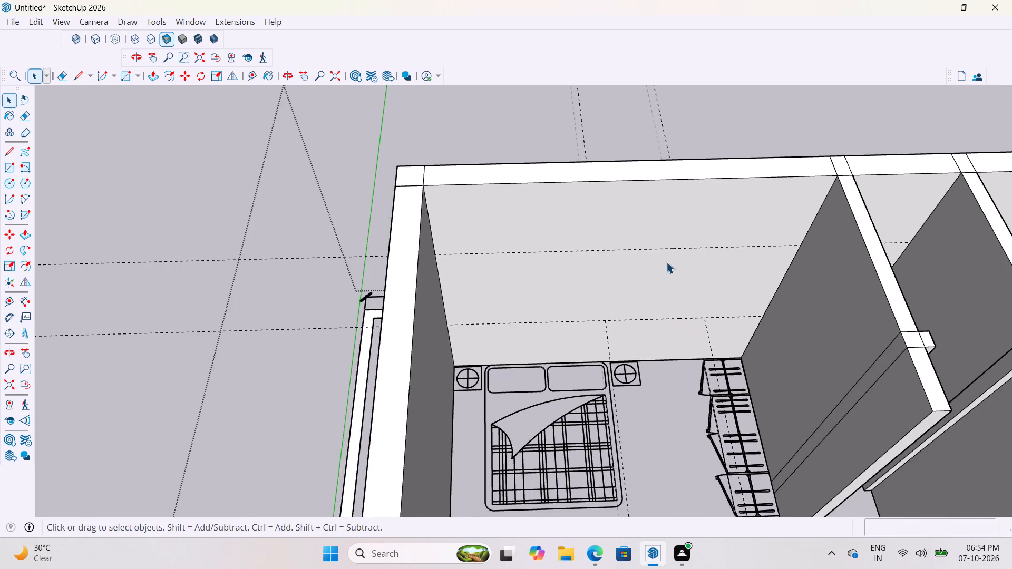
Inside the walls group, draw a window rectangle about 3' 5" wide by 4' high on the bedroom's outer wall, between the guides.
double_click(666, 262)
scroll(675, 291, "up", 7)
scroll(618, 363, "down", 4)
middle_click_drag(649, 394, 581, 372)
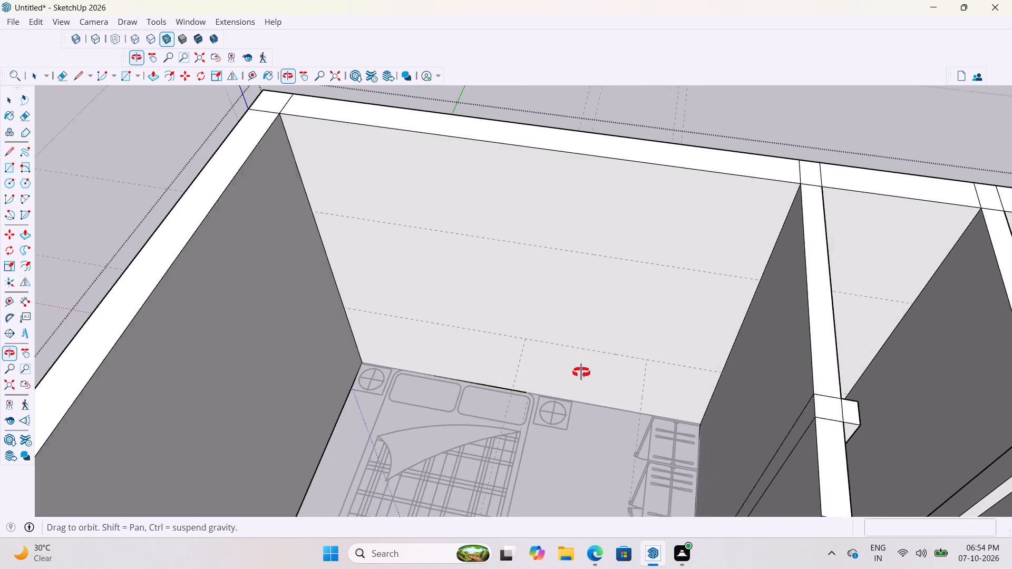
middle_click_drag(581, 372, 580, 372)
scroll(610, 366, "up", 5)
key("r")
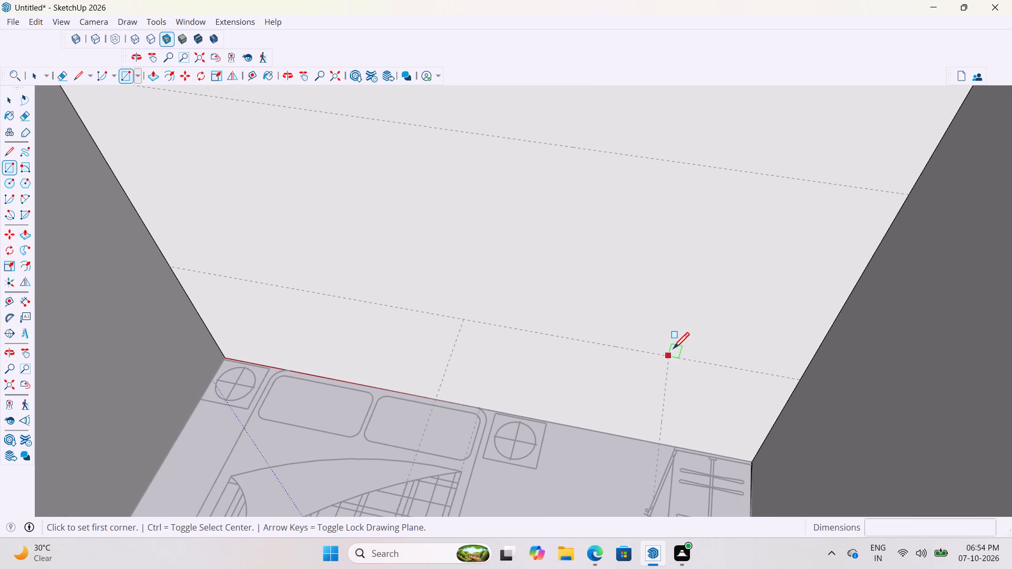
left_click(669, 357)
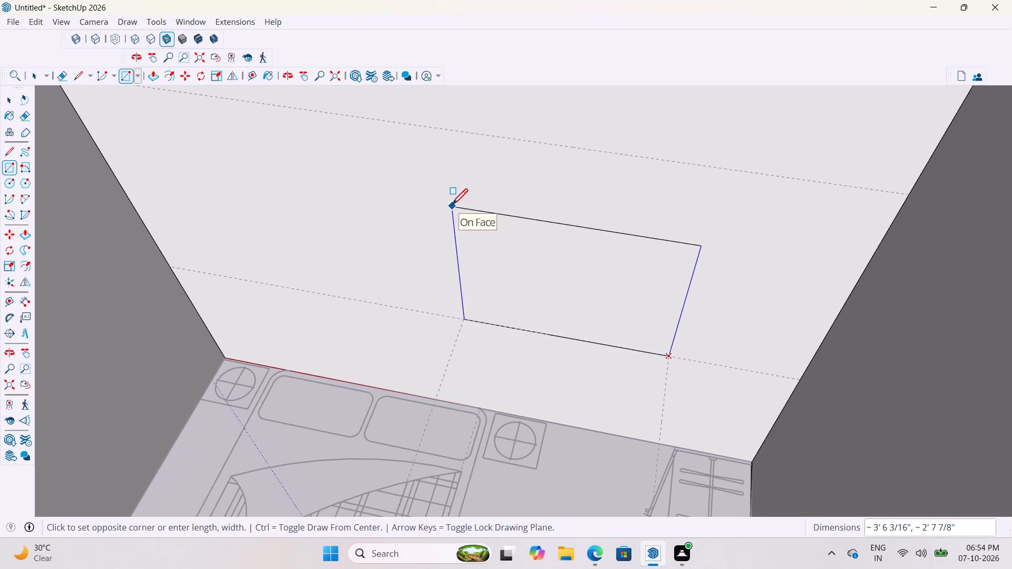
key("Left")
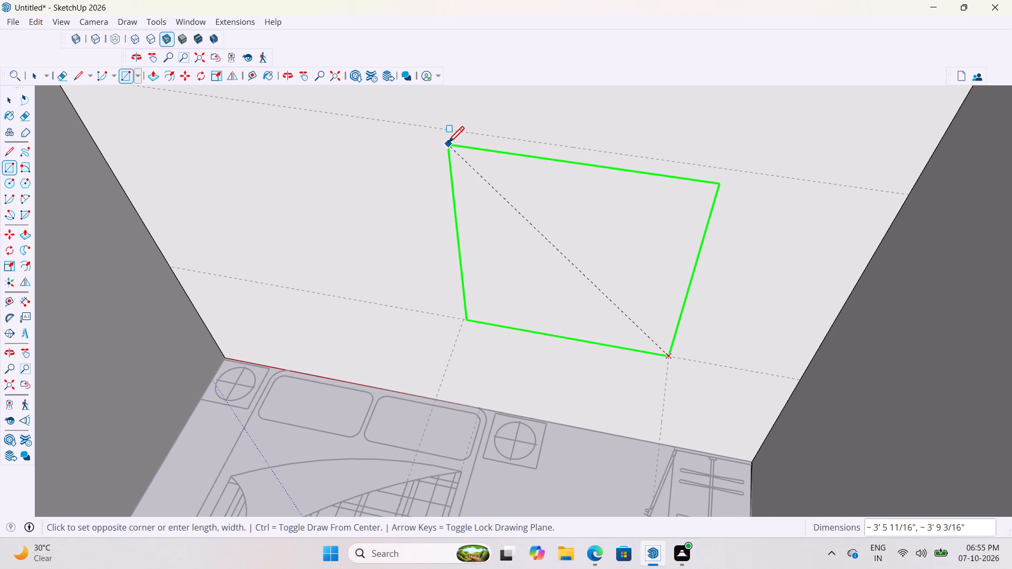
scroll(450, 150, "up", 2)
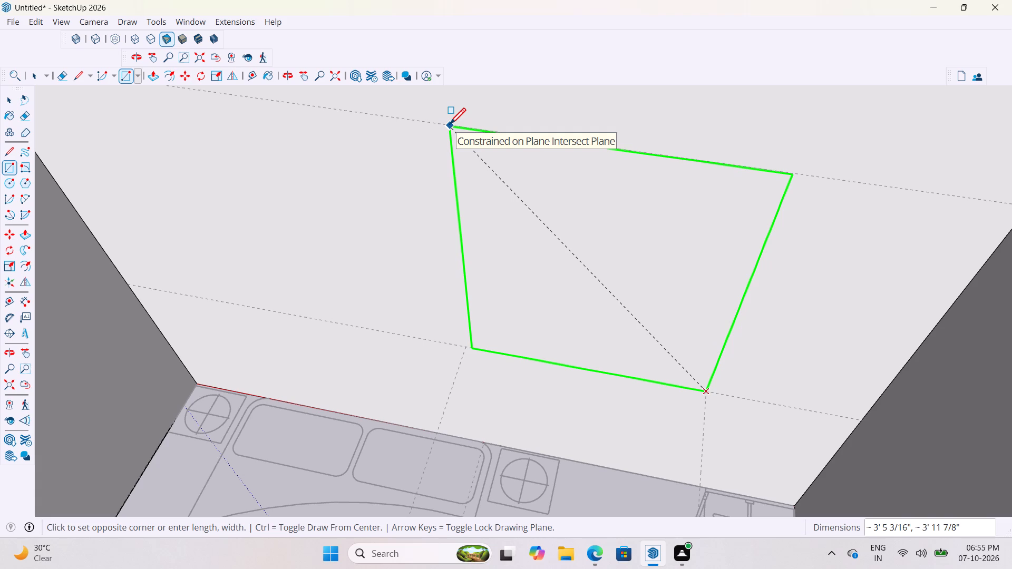
left_click(450, 126)
scroll(471, 294, "down", 9)
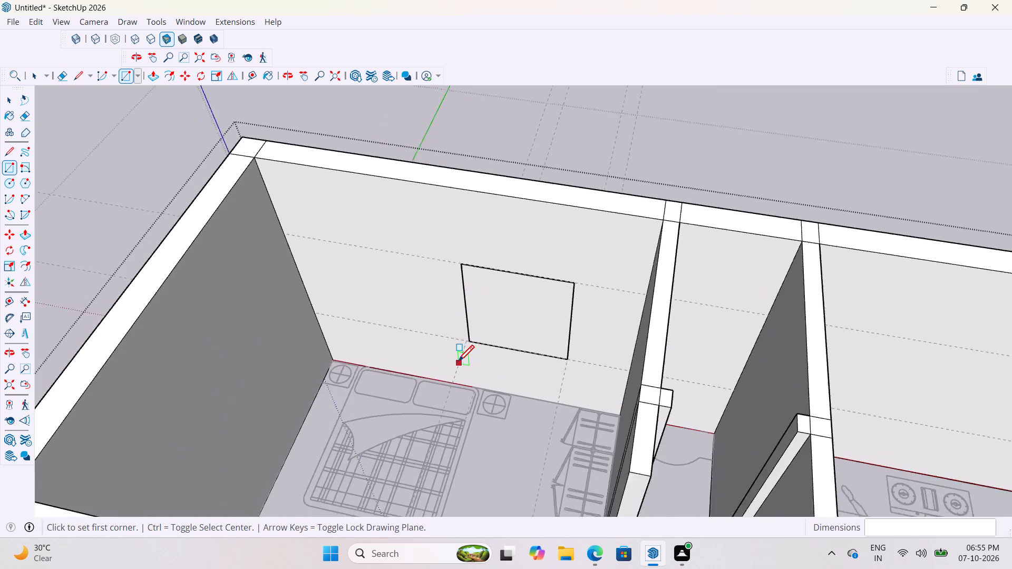
scroll(458, 363, "down", 4)
middle_click_drag(459, 366, 541, 378)
key("space")
key("space")
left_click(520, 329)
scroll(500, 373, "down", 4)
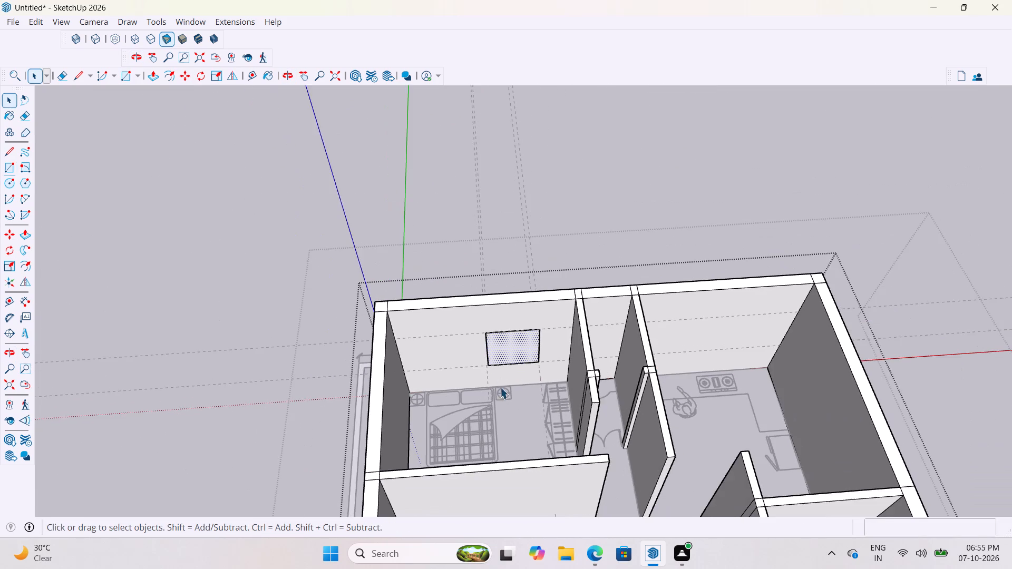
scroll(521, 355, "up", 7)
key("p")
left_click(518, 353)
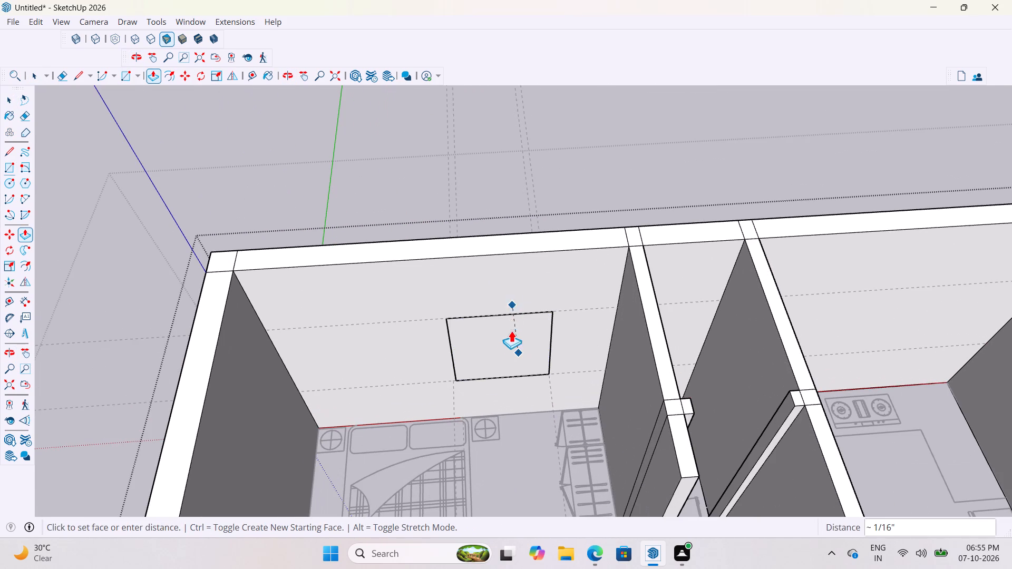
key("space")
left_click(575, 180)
Push the window rectangle through the bedroom's outer wall to cut the opening, and leave the walls group.
scroll(493, 389, "up", 3)
double_click(518, 341)
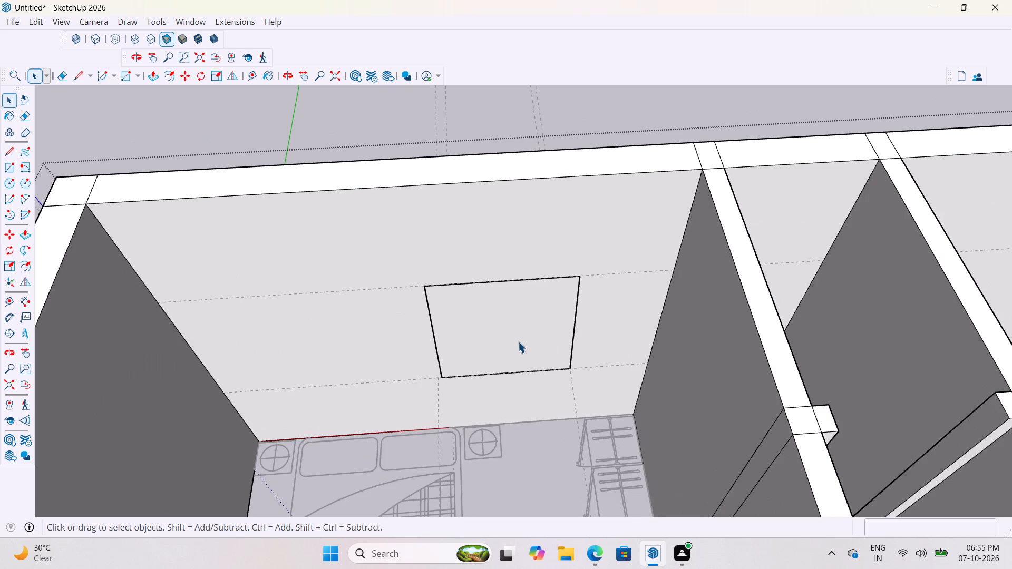
left_click(518, 341)
key("p")
left_click(519, 341)
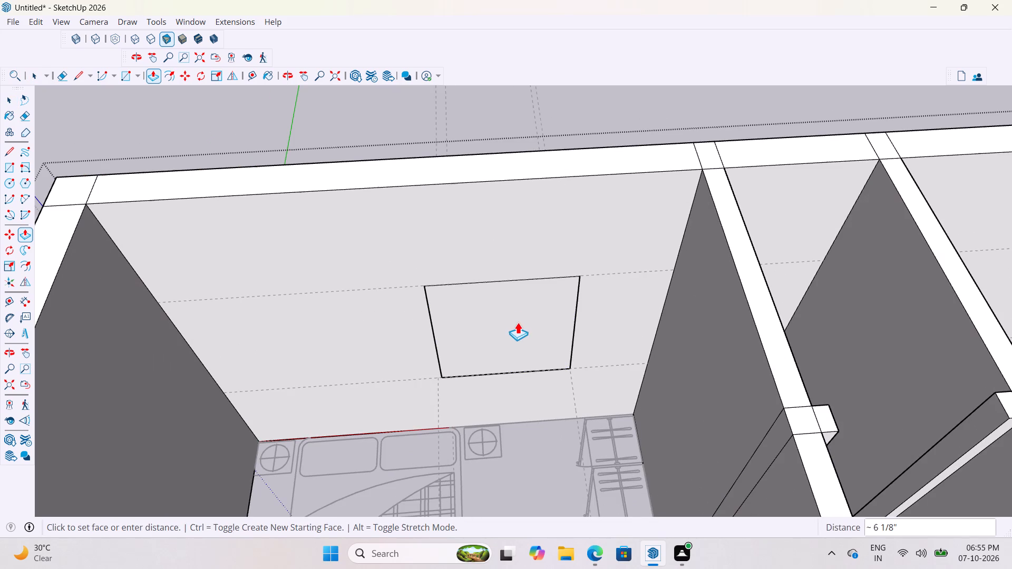
left_click(481, 336)
scroll(486, 332, "up", 1)
left_click_drag(488, 330, 497, 304)
middle_click_drag(596, 261, 911, 291)
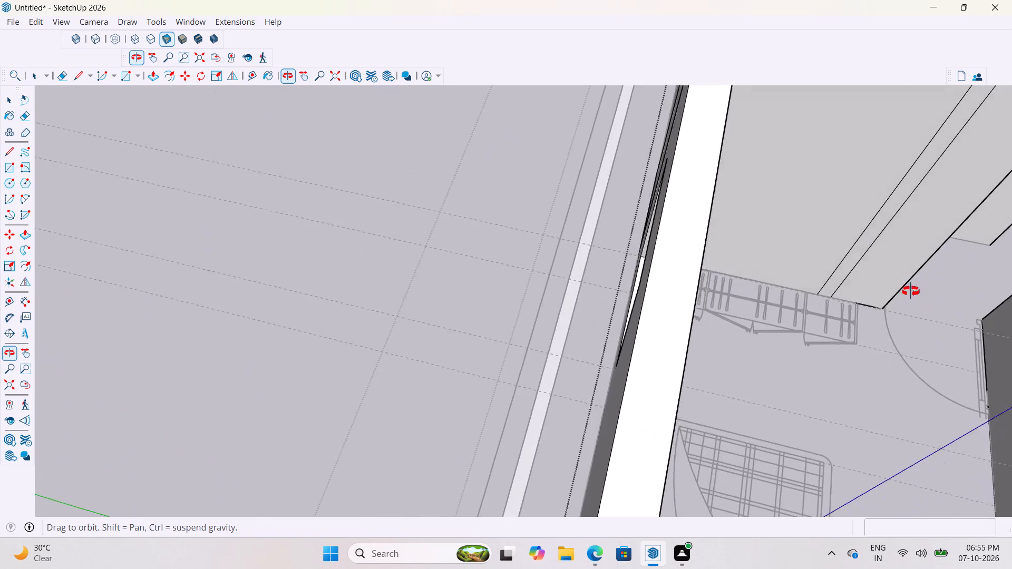
middle_click_drag(911, 291, 610, 237)
key("space")
key("space")
scroll(410, 374, "down", 8)
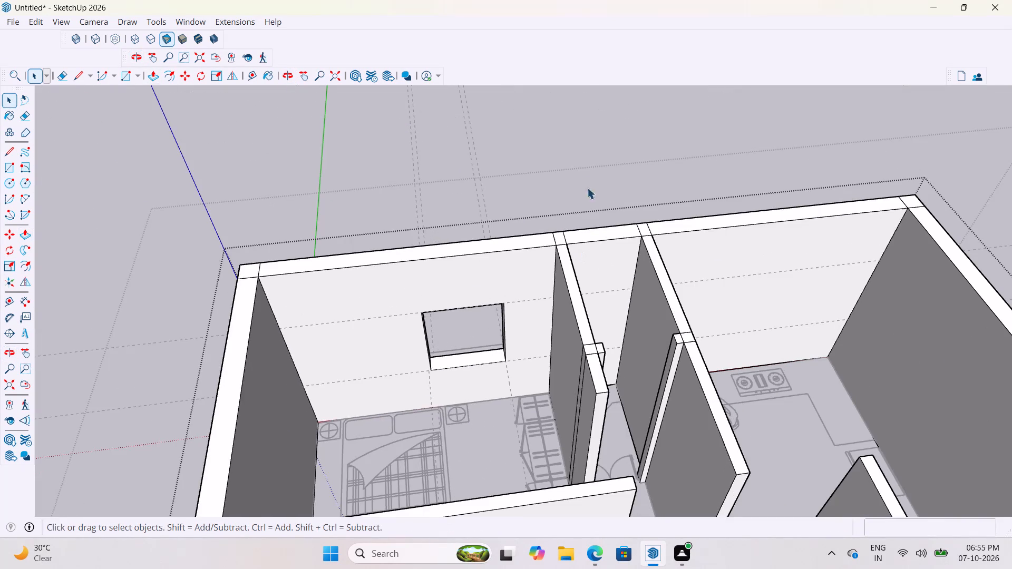
left_click(588, 179)
Delete all guides, first inside the enclosing group and, once it is closed, in the rest of the model.
scroll(479, 302, "up", 8)
middle_click_drag(468, 287, 378, 281)
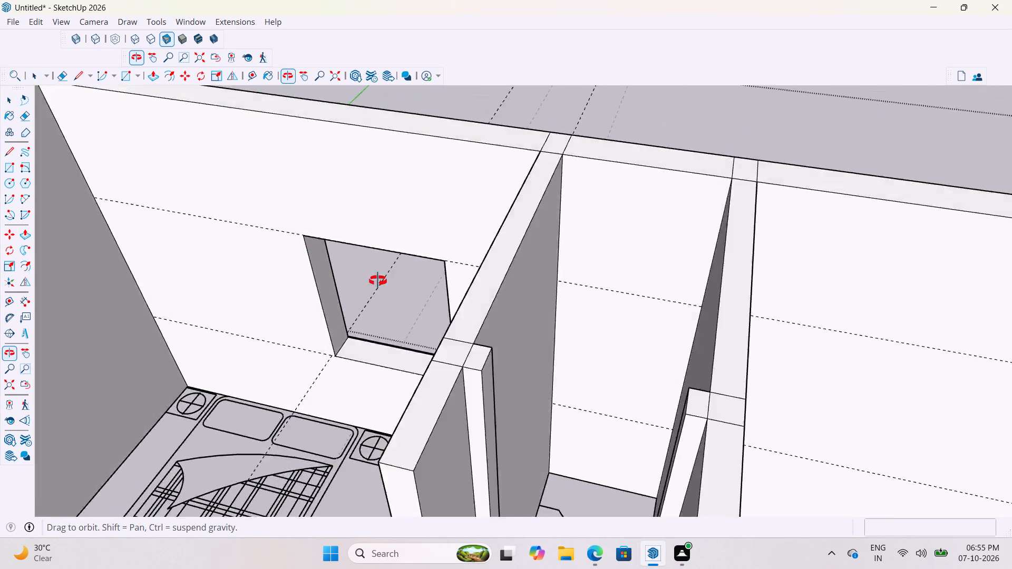
middle_click_drag(378, 281, 395, 279)
scroll(400, 313, "down", 9)
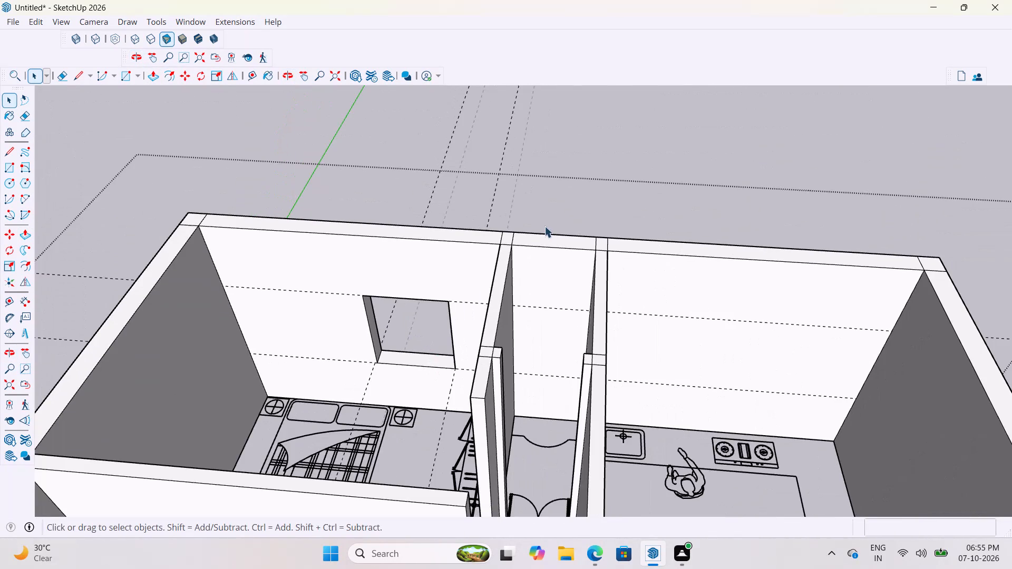
left_click(30, 23)
left_click(82, 154)
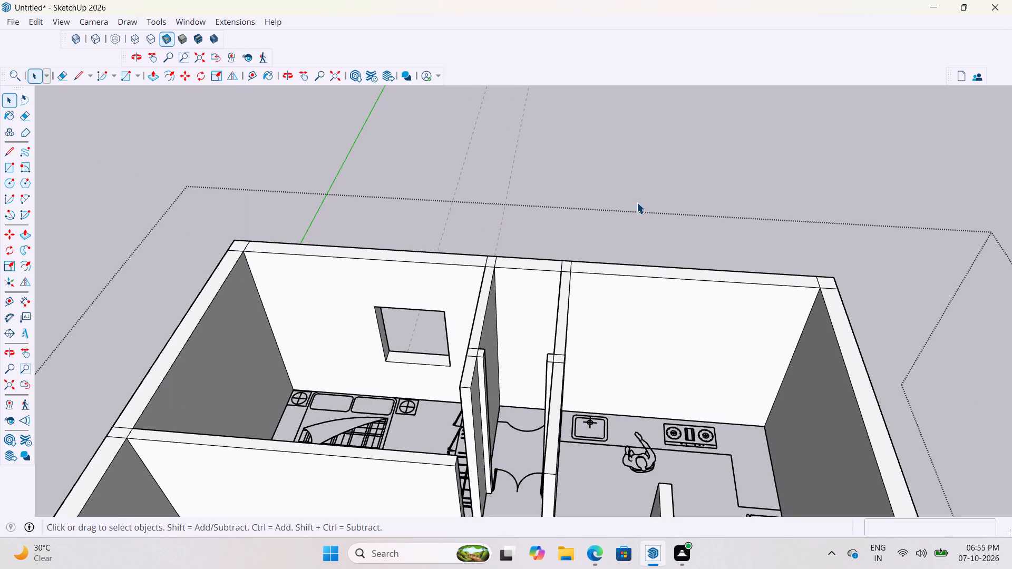
left_click(628, 126)
scroll(349, 335, "up", 4)
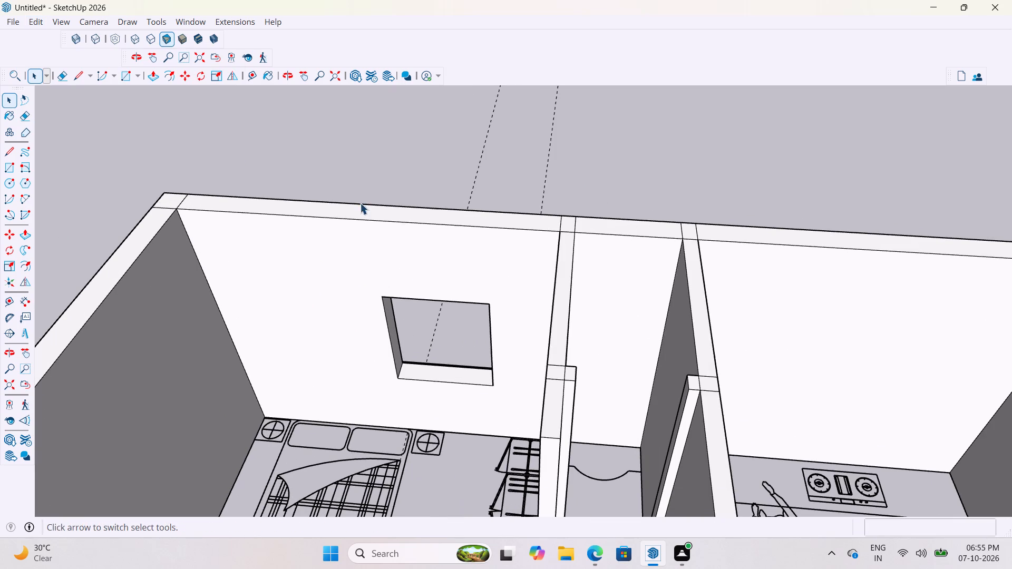
left_click(36, 22)
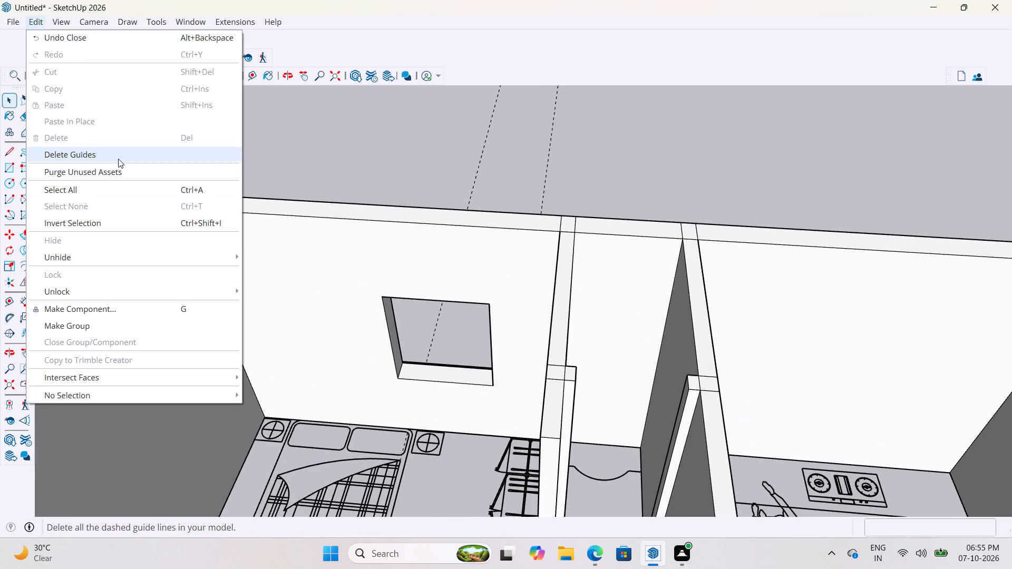
left_click(118, 157)
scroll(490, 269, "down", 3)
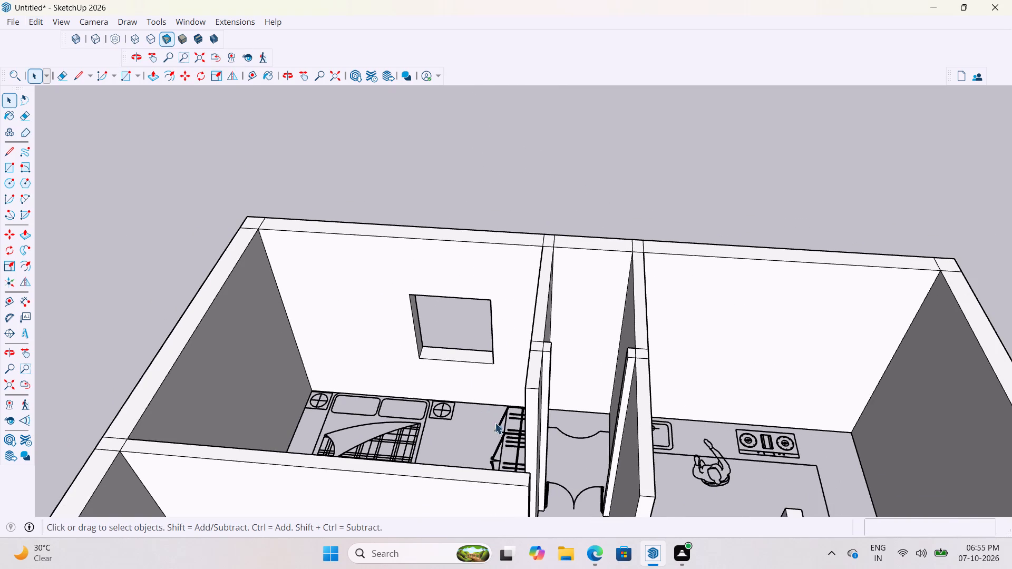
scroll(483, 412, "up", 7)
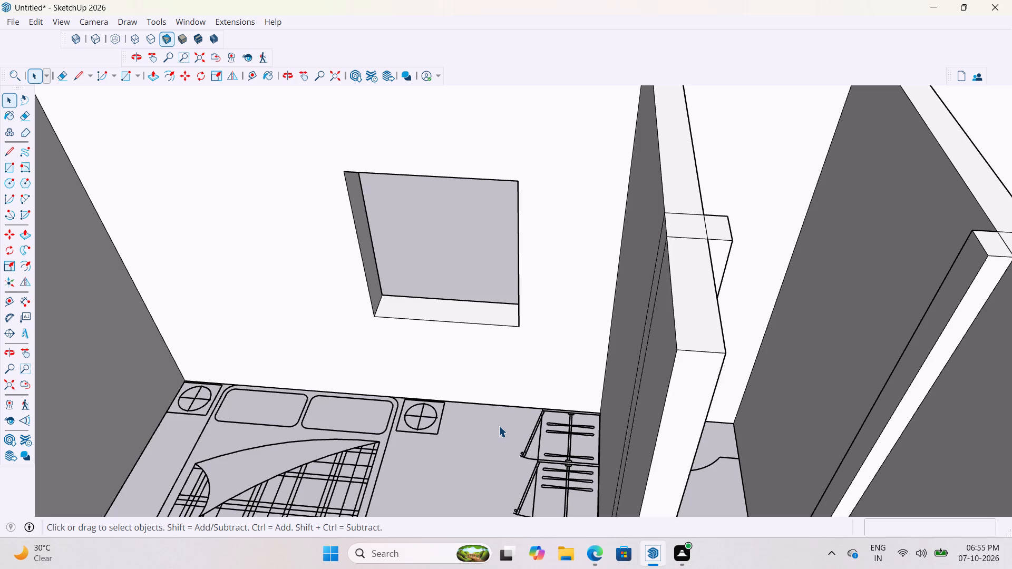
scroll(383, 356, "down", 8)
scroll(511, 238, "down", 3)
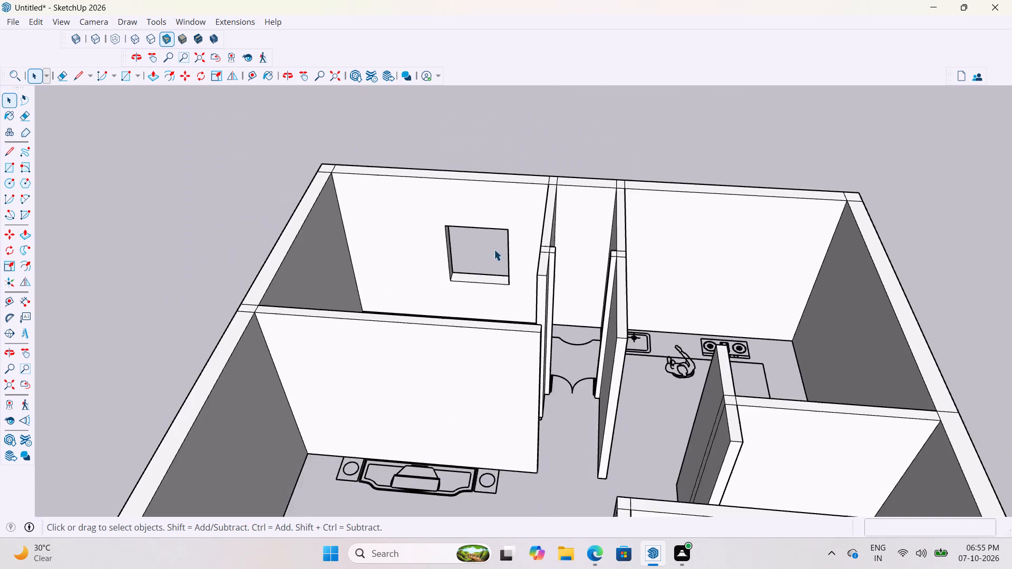
Open the walls group inside its enclosing group for editing, at the narrow room between the bedroom and the kitchen.
scroll(494, 249, "down", 7)
scroll(519, 248, "up", 3)
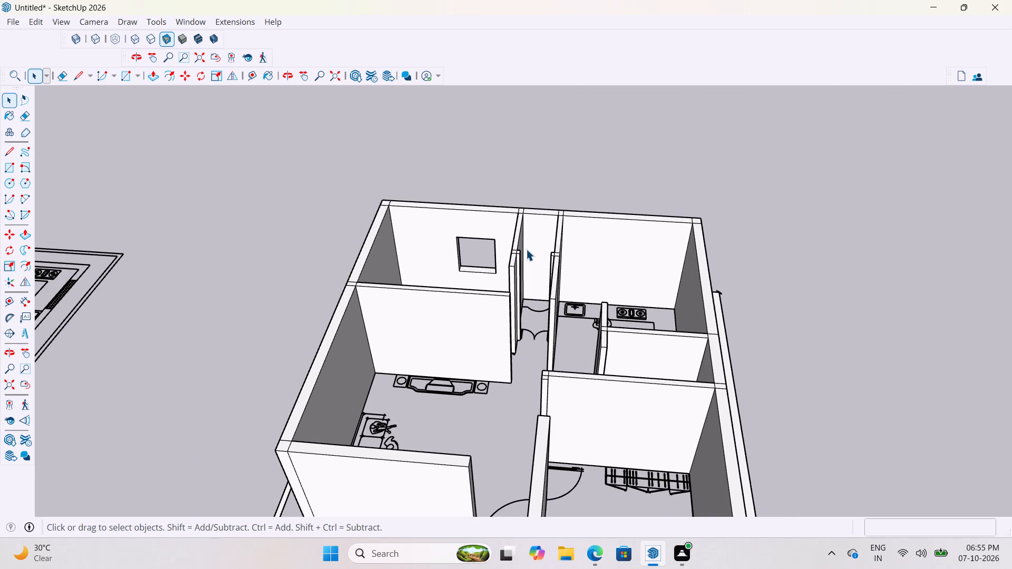
scroll(498, 248, "up", 6)
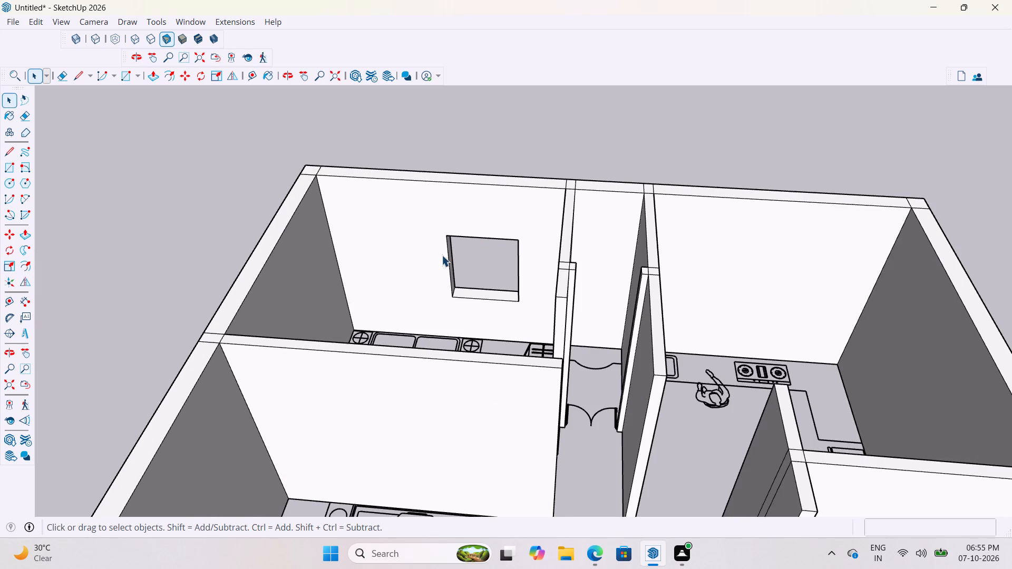
triple_click(444, 253)
double_click(434, 266)
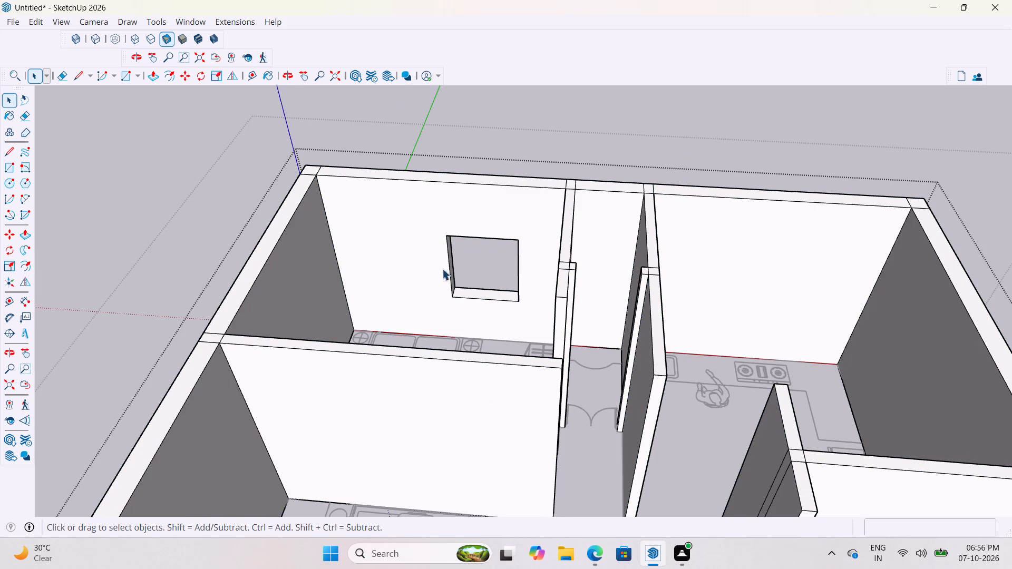
left_click(449, 267)
left_click(650, 141)
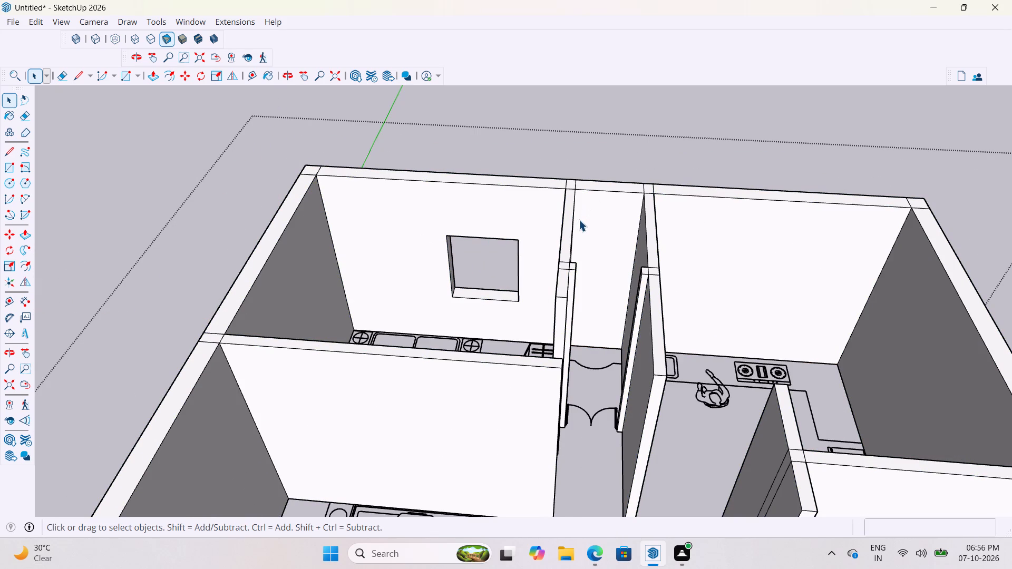
scroll(622, 195, "up", 3)
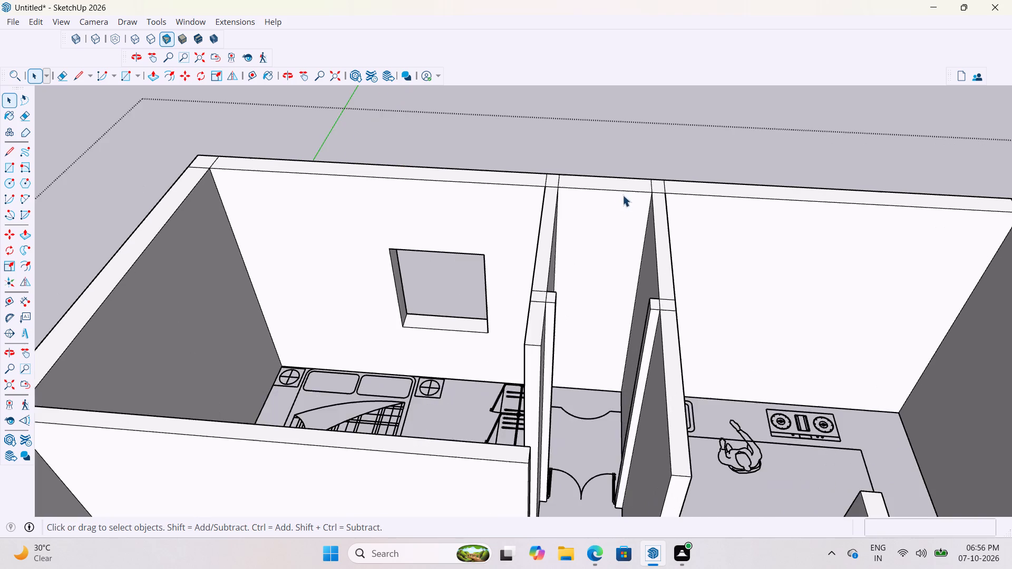
scroll(577, 238, "up", 10)
scroll(572, 296, "down", 5)
middle_click_drag(583, 351, 587, 359)
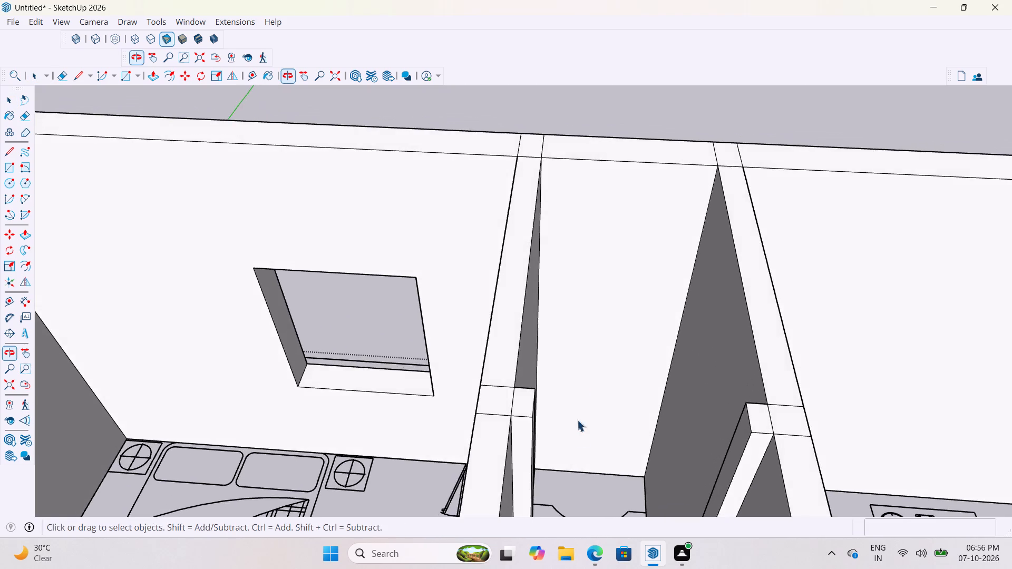
scroll(582, 440, "up", 3)
double_click(597, 461)
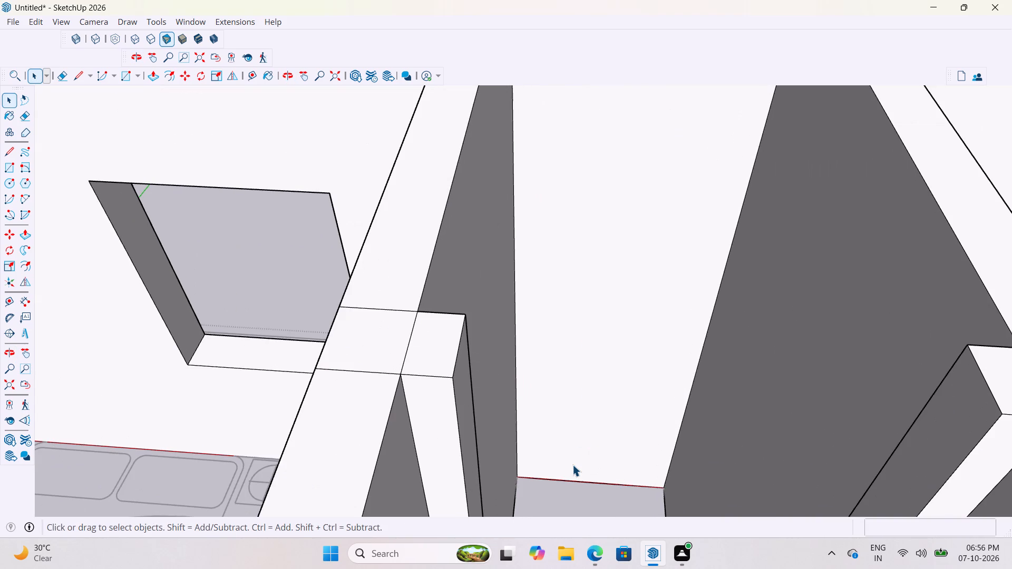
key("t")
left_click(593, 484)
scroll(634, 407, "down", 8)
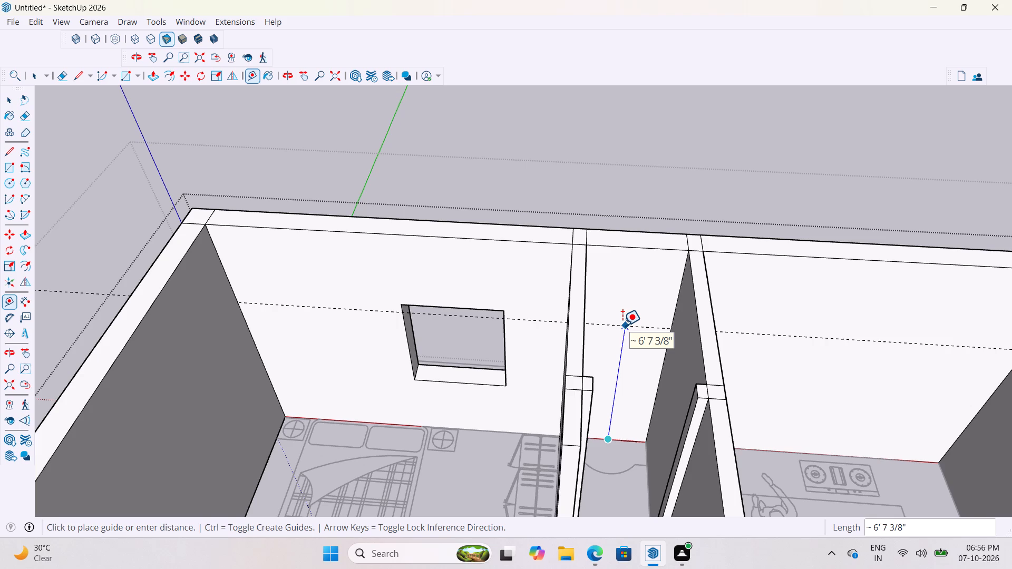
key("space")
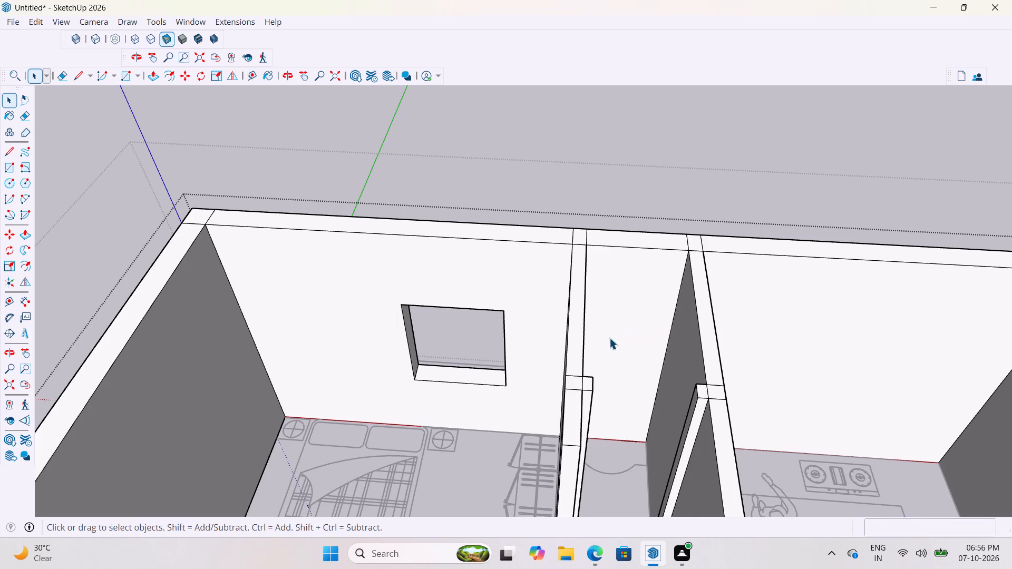
Place two vertical guides on the narrow room's outer wall, each 6" in from one of its side walls.
scroll(608, 338, "up", 3)
middle_click_drag(625, 340, 590, 342)
key("t")
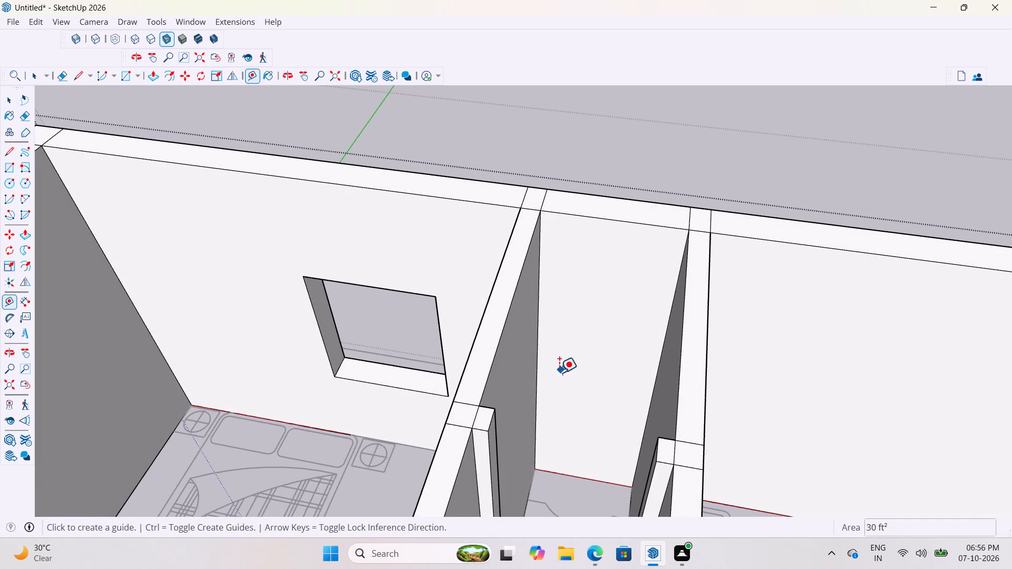
left_click(536, 384)
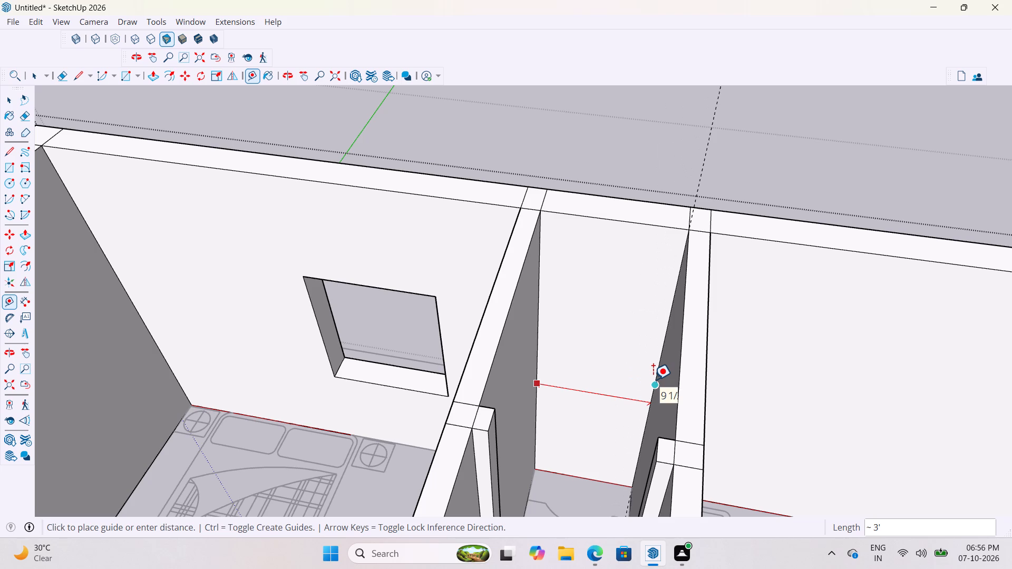
scroll(559, 371, "up", 2)
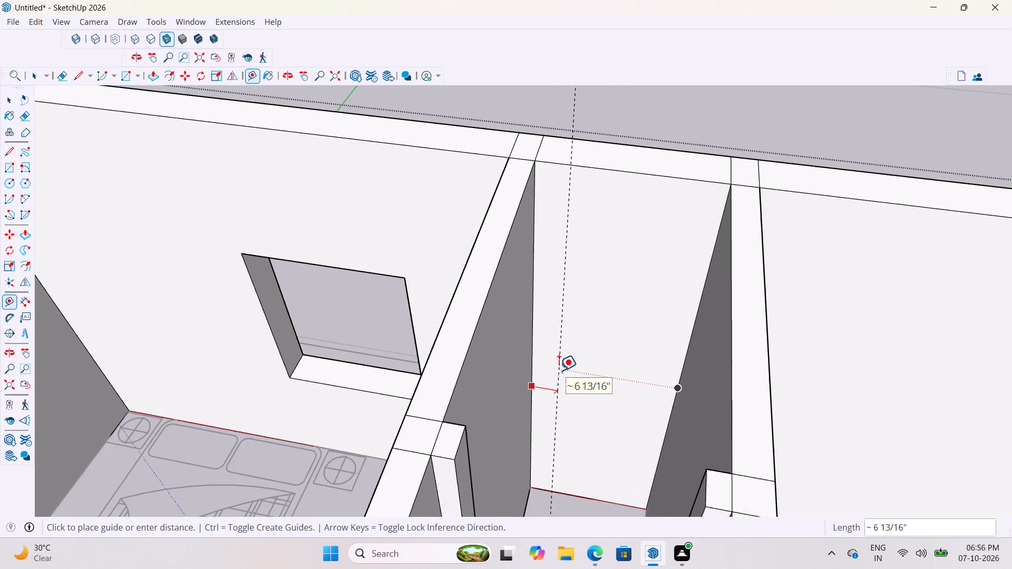
middle_click_drag(560, 371, 588, 369)
scroll(586, 369, "up", 1)
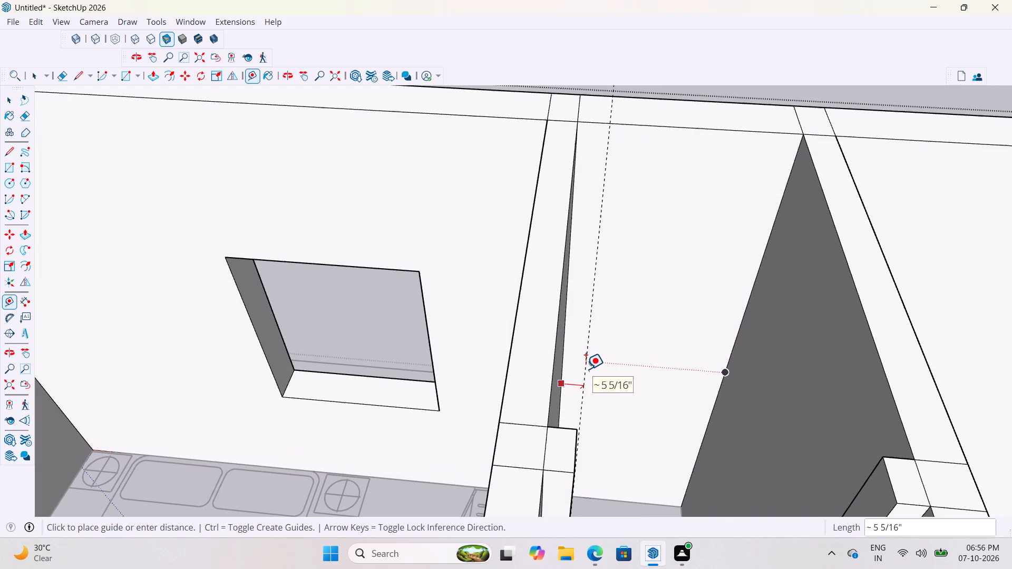
scroll(587, 369, "up", 1)
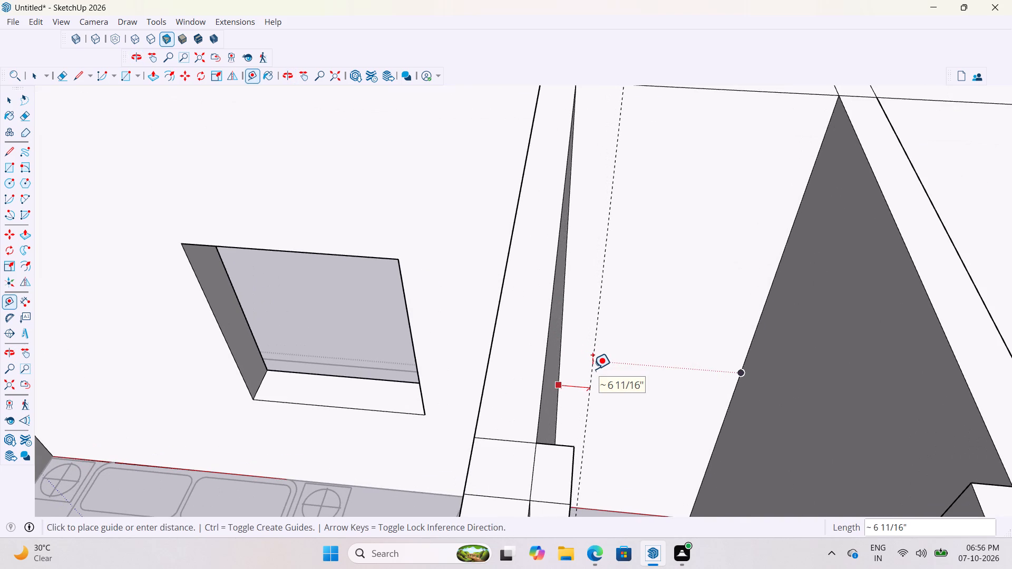
type("6\"")
key("Return")
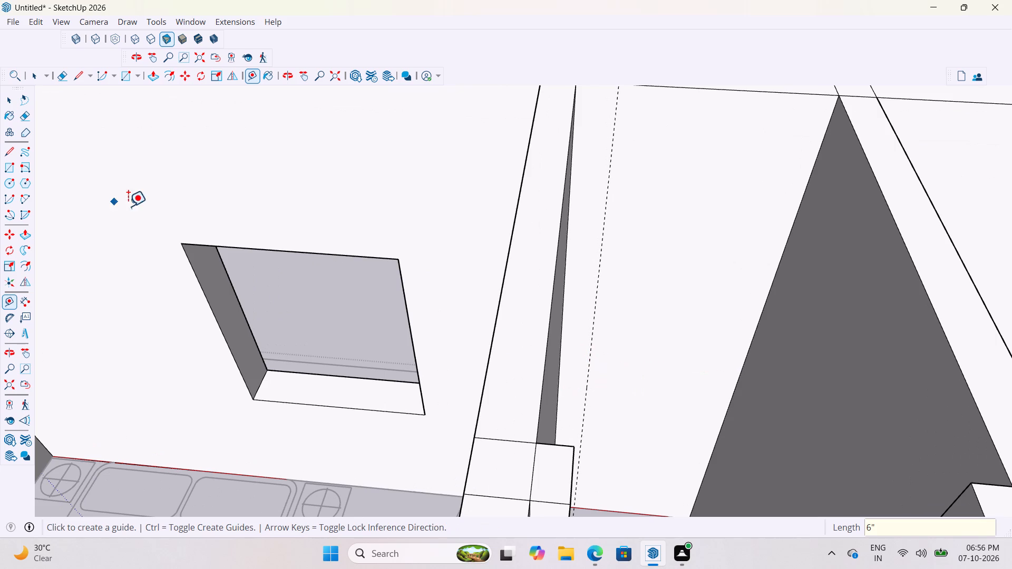
left_click(779, 260)
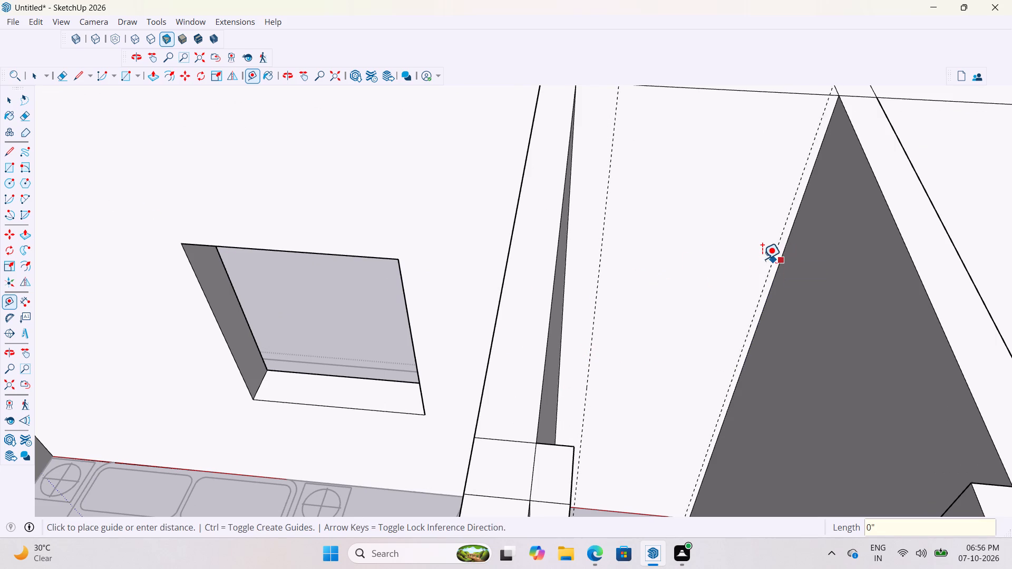
type("6\"")
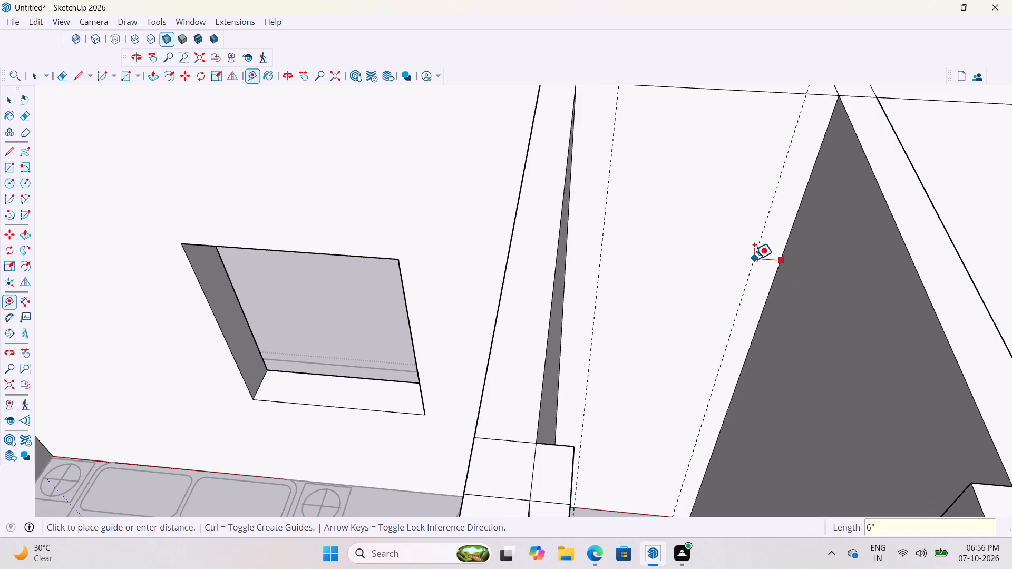
key("Return")
Place a horizontal guide 8' above the floor on the narrow room's outer wall, and another 1' above it.
scroll(653, 495, "down", 2)
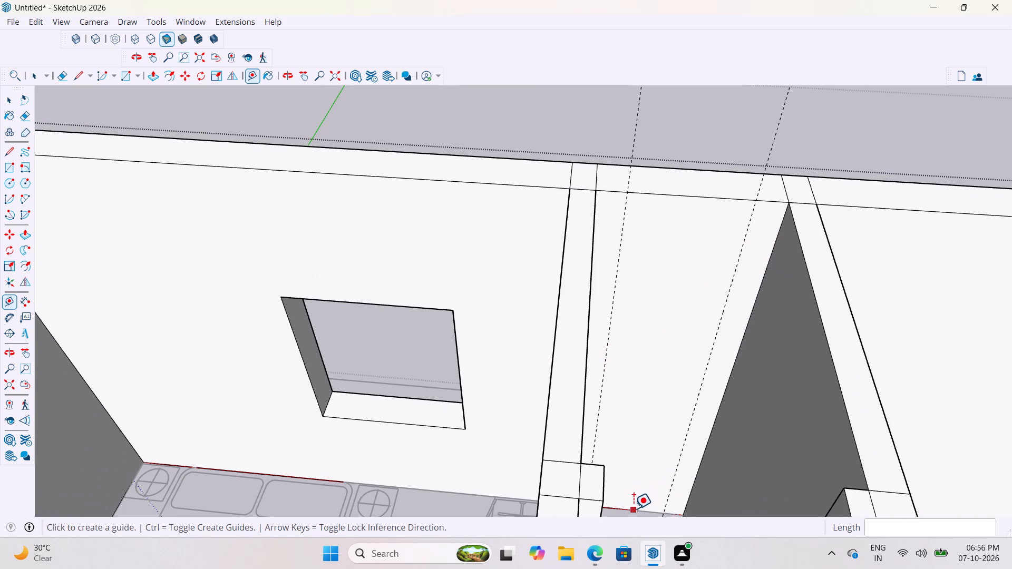
left_click(634, 509)
type("8'")
key("Return")
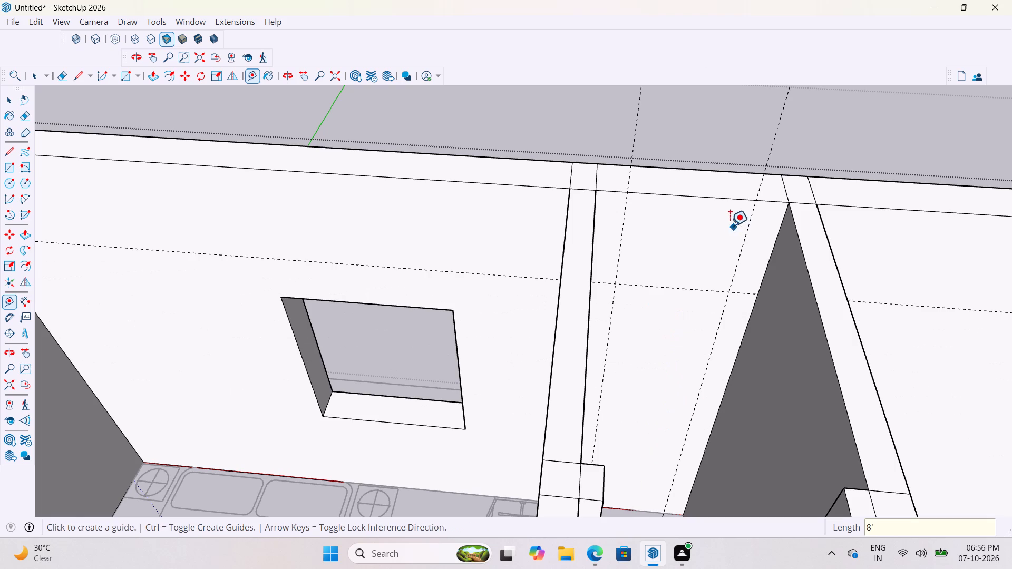
left_click(682, 289)
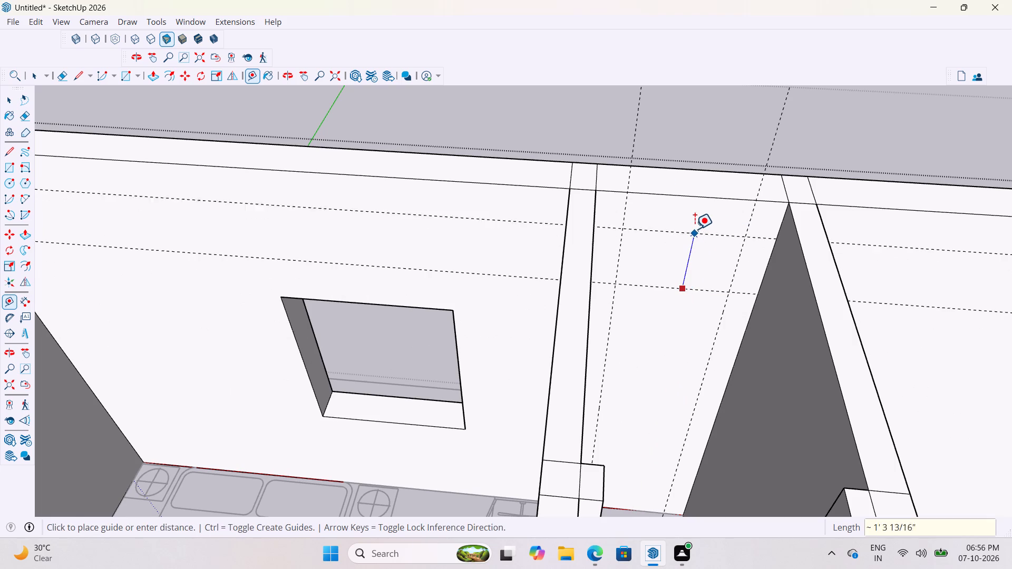
type("1'")
key("Return")
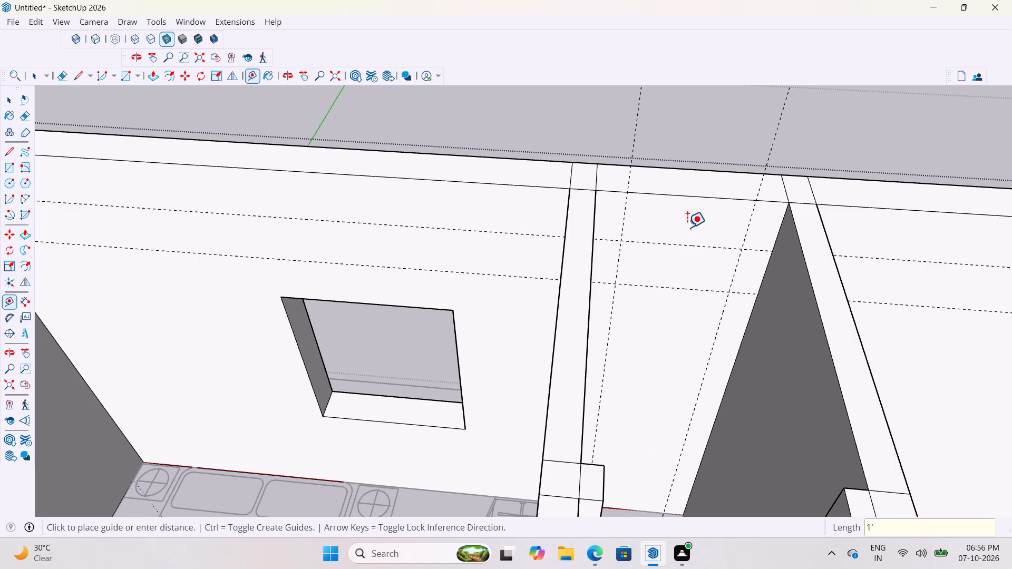
Draw a window rectangle about 2' wide by 1' high between the four guides on the narrow room's outer wall.
scroll(657, 248, "up", 1)
key("r")
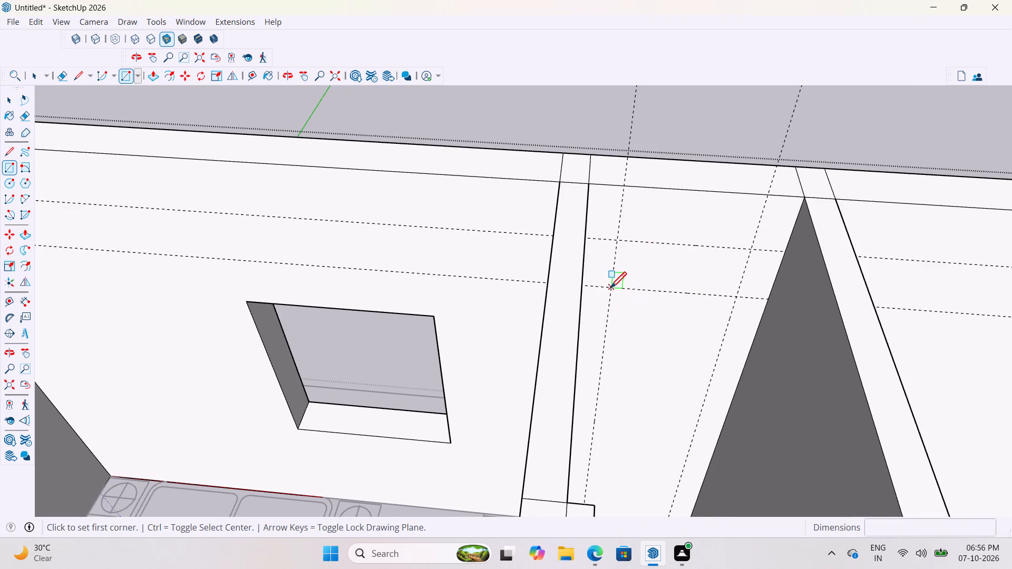
left_click(610, 290)
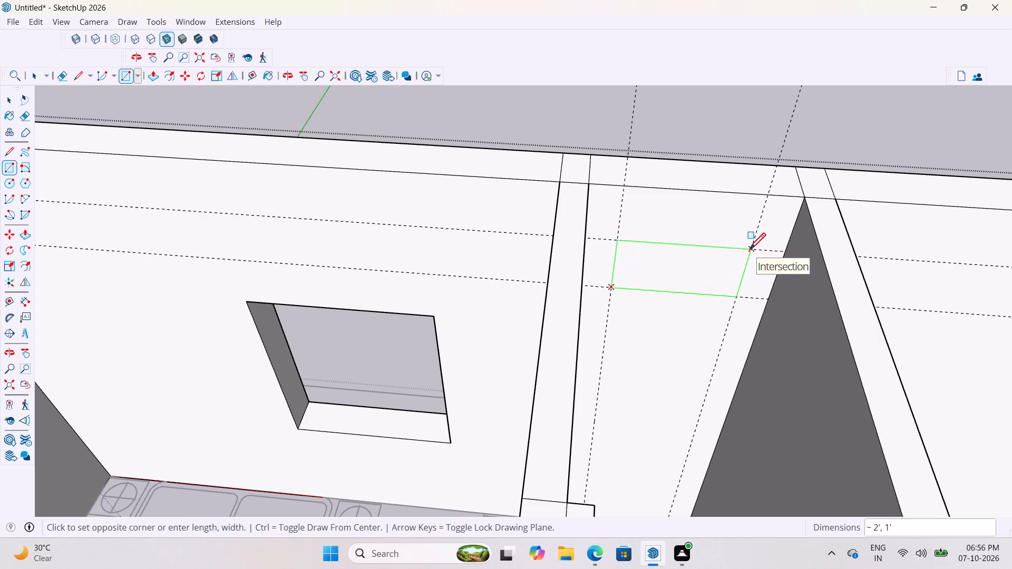
key("Up")
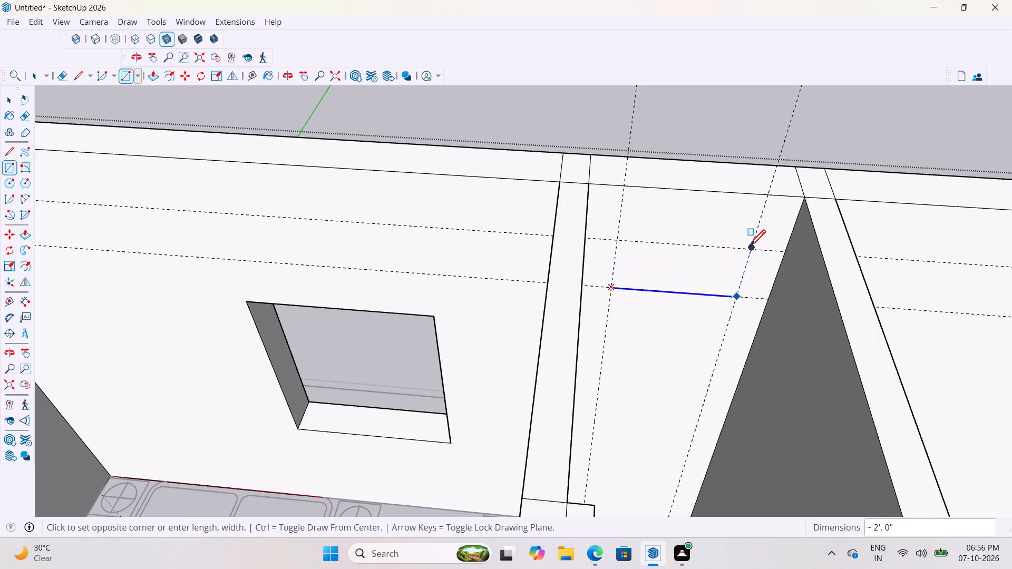
key("Left")
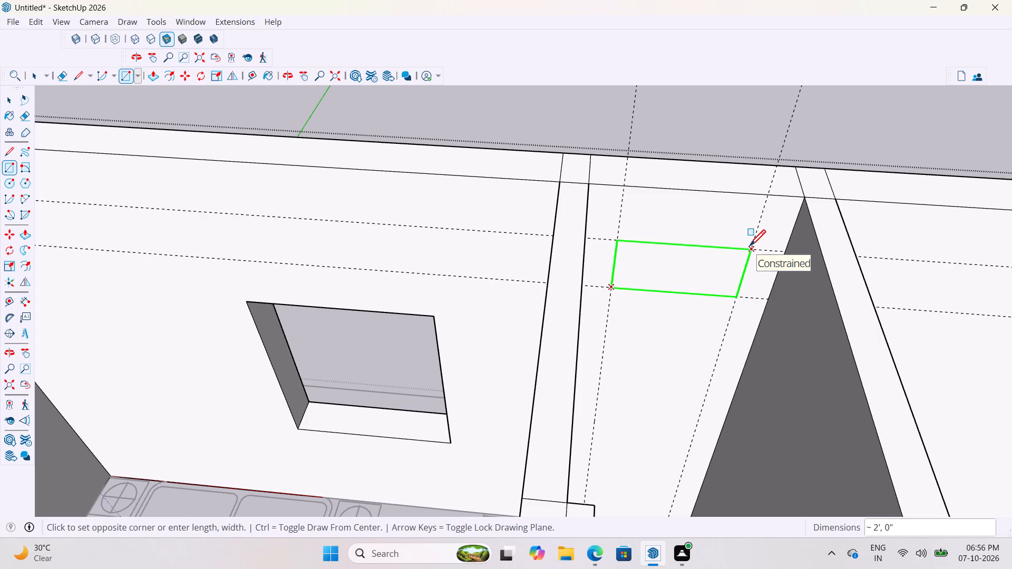
left_click(752, 251)
key("space")
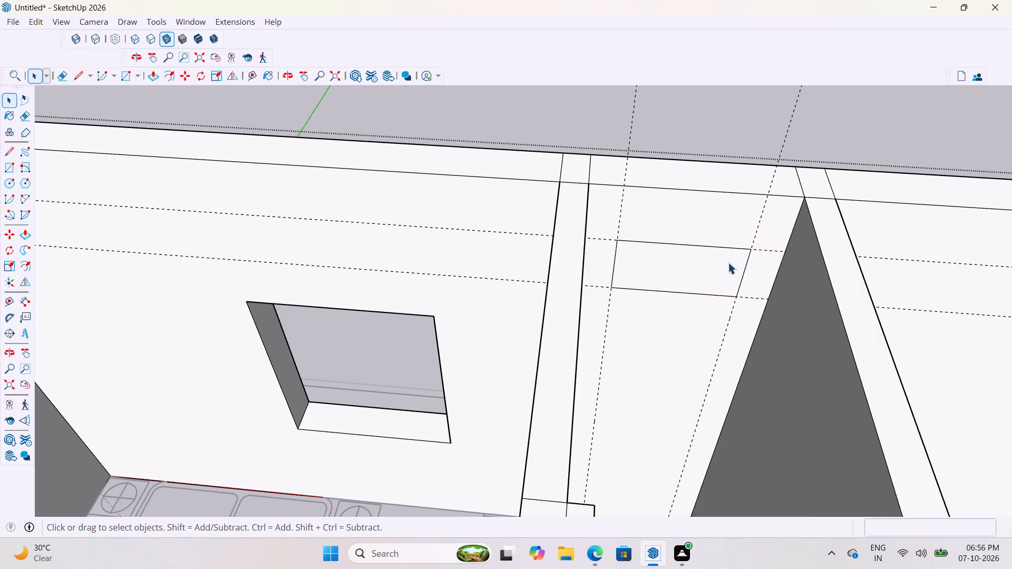
Push the small window rectangle through the outer wall to cut the opening, and leave the walls group.
key("p")
left_click(707, 268)
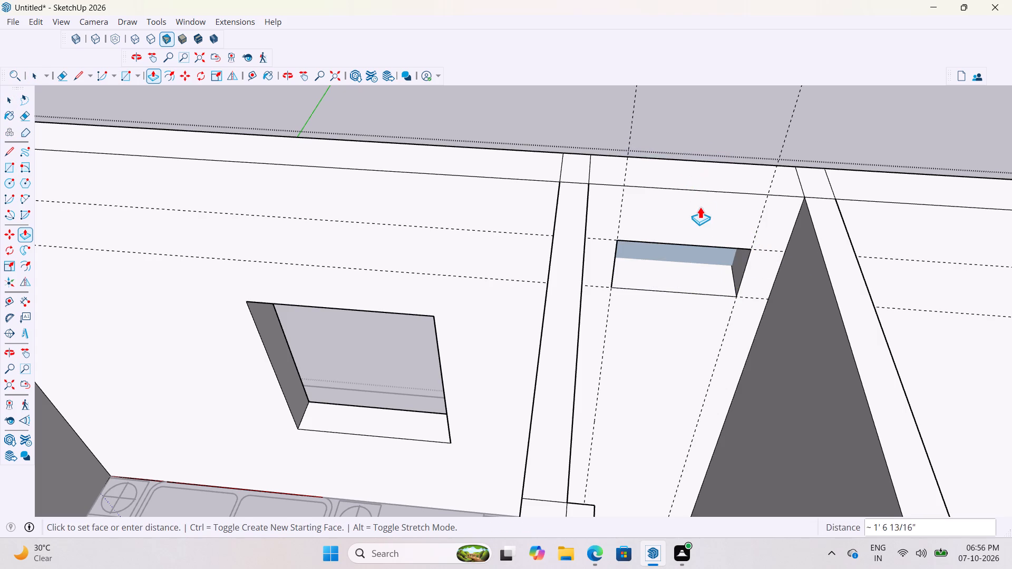
left_click(667, 161)
scroll(695, 159, "down", 4)
key("space")
key("space")
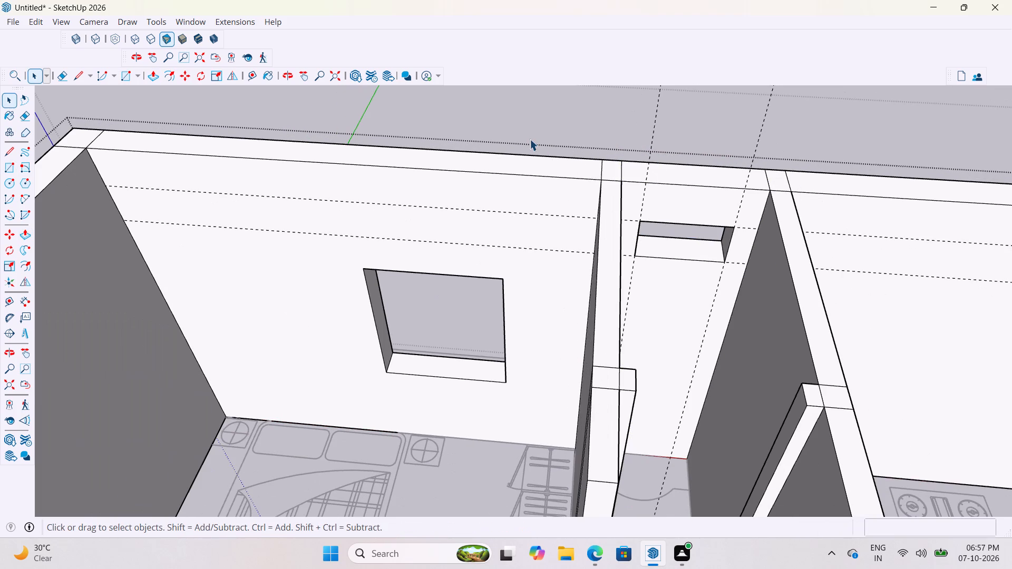
left_click(530, 139)
Delete all guides within the enclosing group.
scroll(522, 247, "down", 4)
middle_click_drag(503, 313, 511, 308)
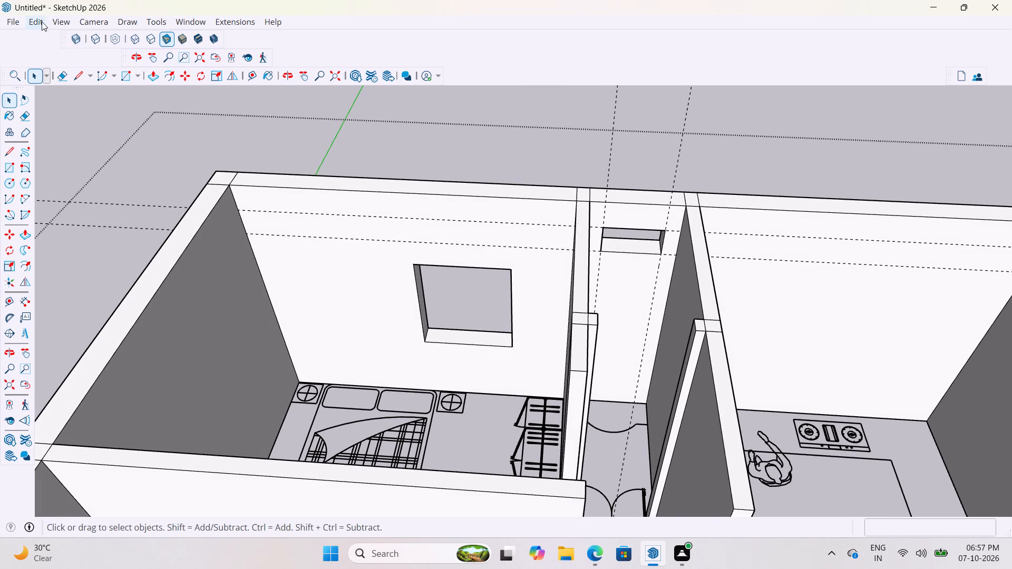
left_click(42, 22)
left_click(100, 161)
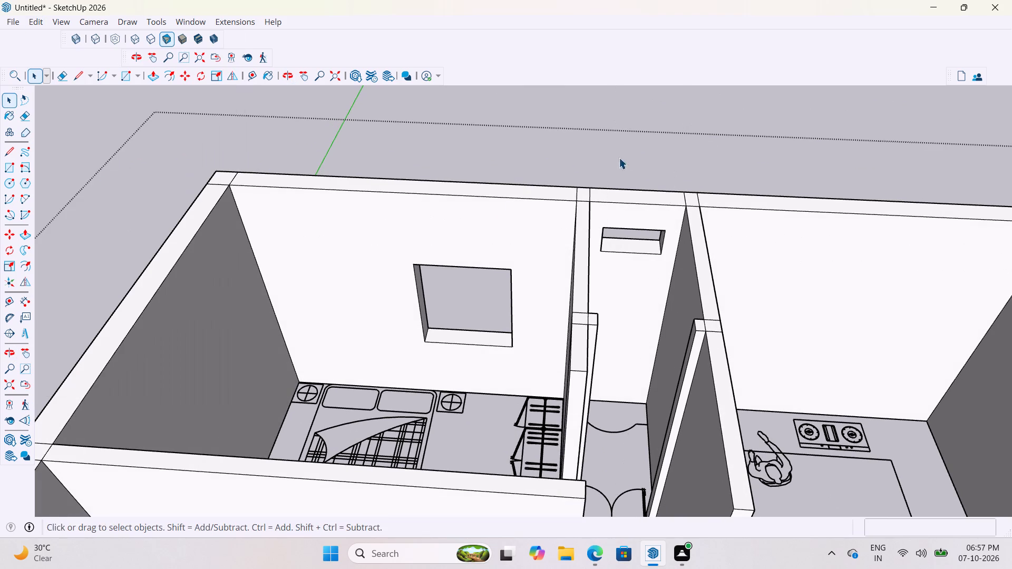
Switch the model's face style to Hidden Line, with the kitchen in view.
scroll(270, 276, "down", 4)
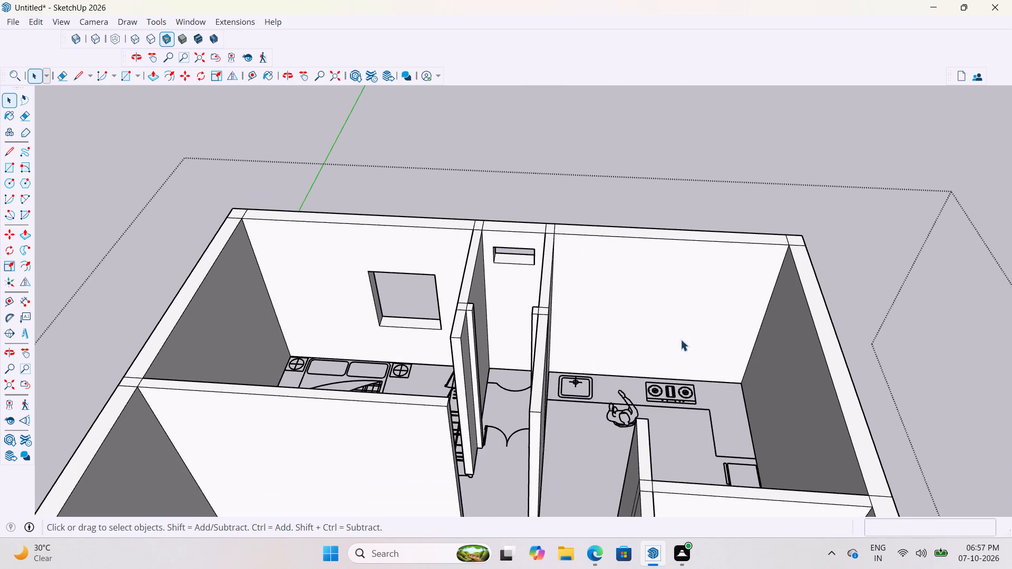
middle_click_drag(697, 325, 700, 375)
scroll(685, 393, "up", 3)
scroll(634, 405, "up", 3)
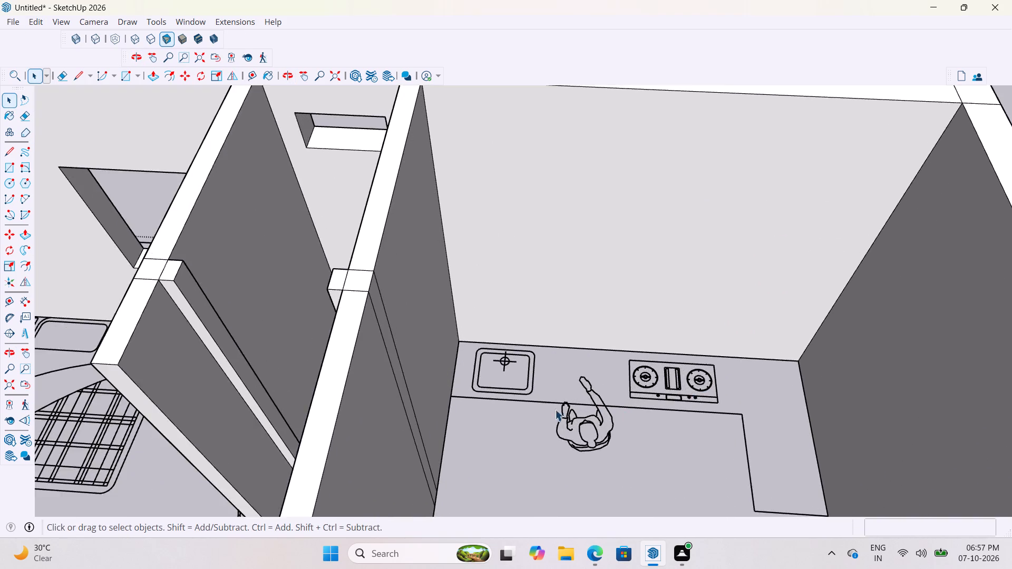
scroll(540, 413, "down", 4)
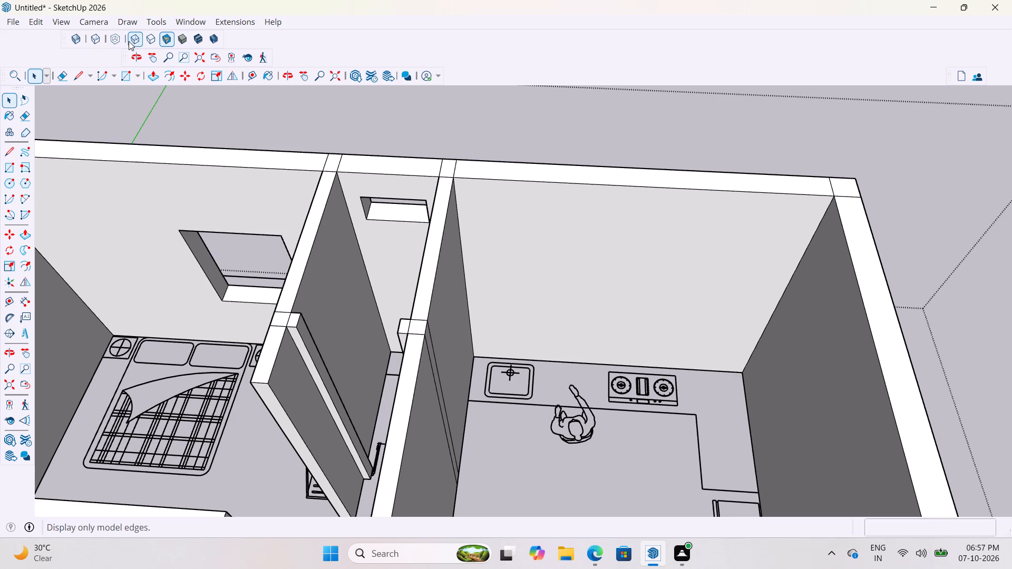
left_click(145, 43)
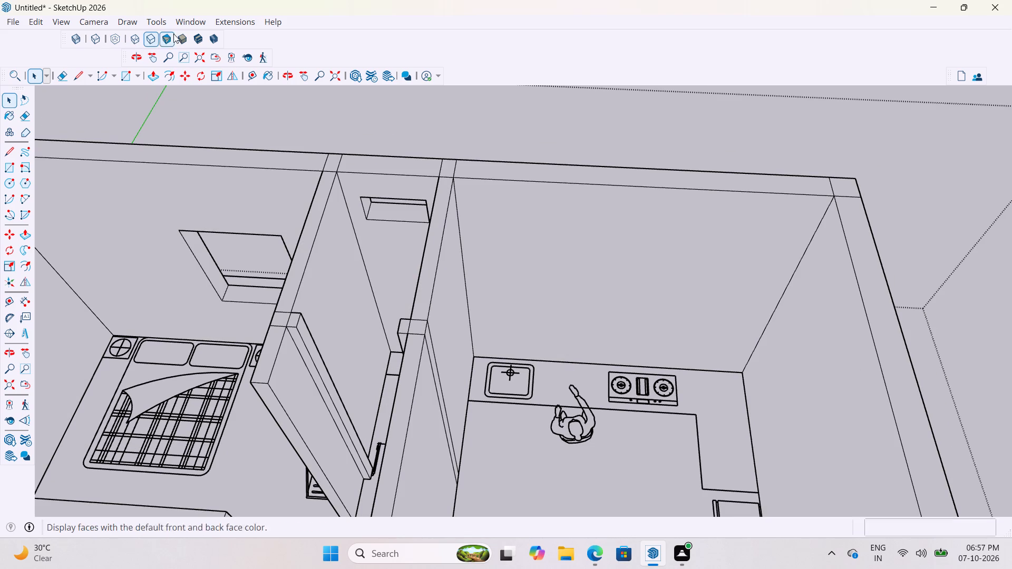
left_click(152, 44)
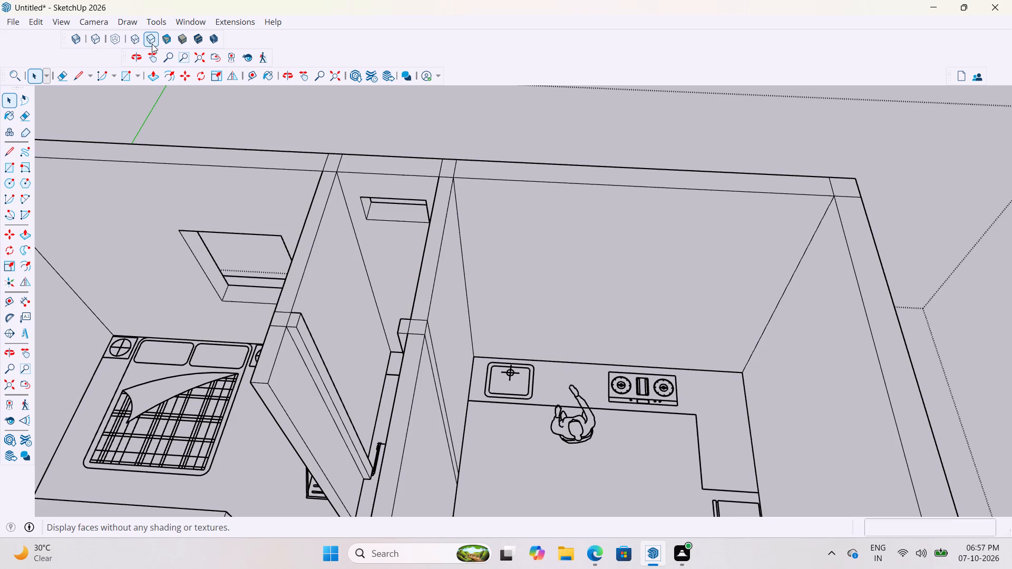
Switch the face style to Shaded and turn on the display of back edges.
left_click(183, 41)
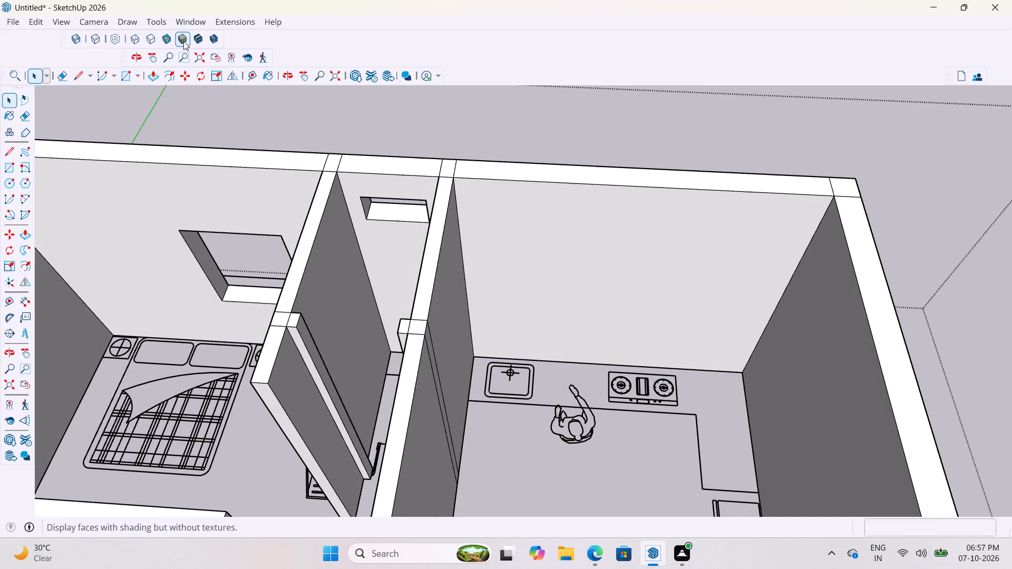
left_click(91, 41)
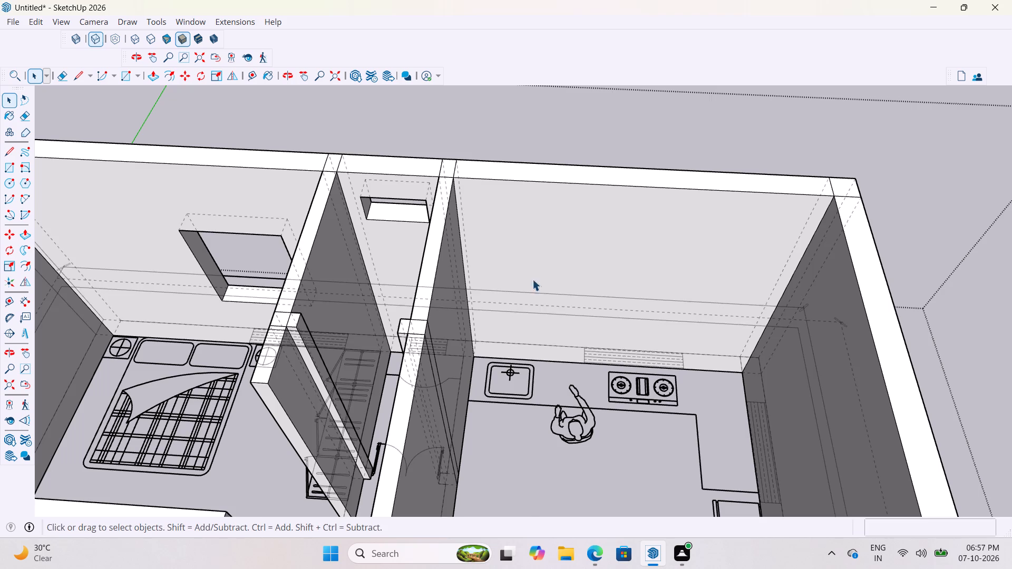
Place a guide parallel to the kitchen's side wall at the sink-side end of the window symbol behind the stove.
scroll(482, 332, "down", 4)
scroll(624, 365, "up", 6)
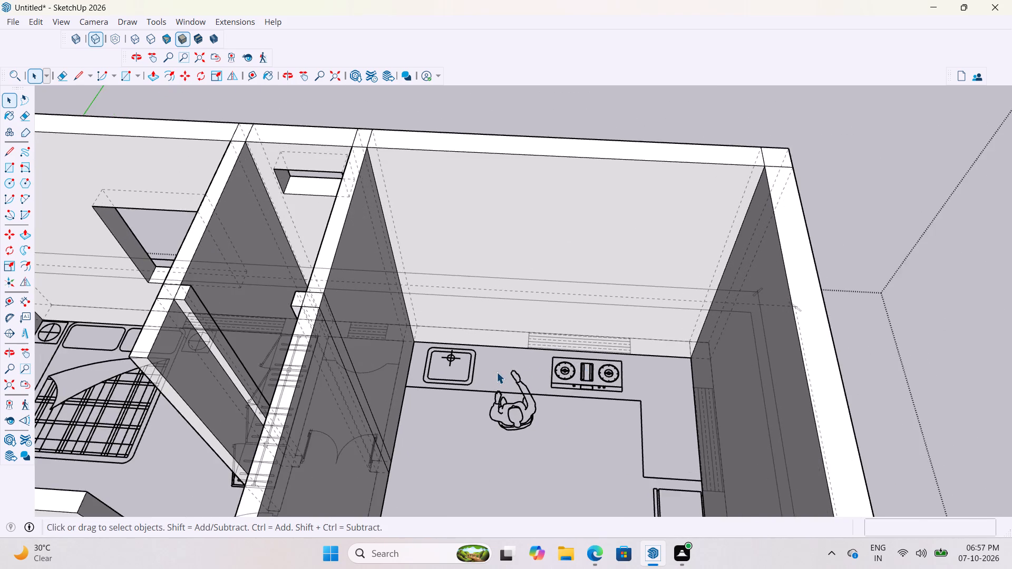
scroll(497, 372, "up", 2)
key("t")
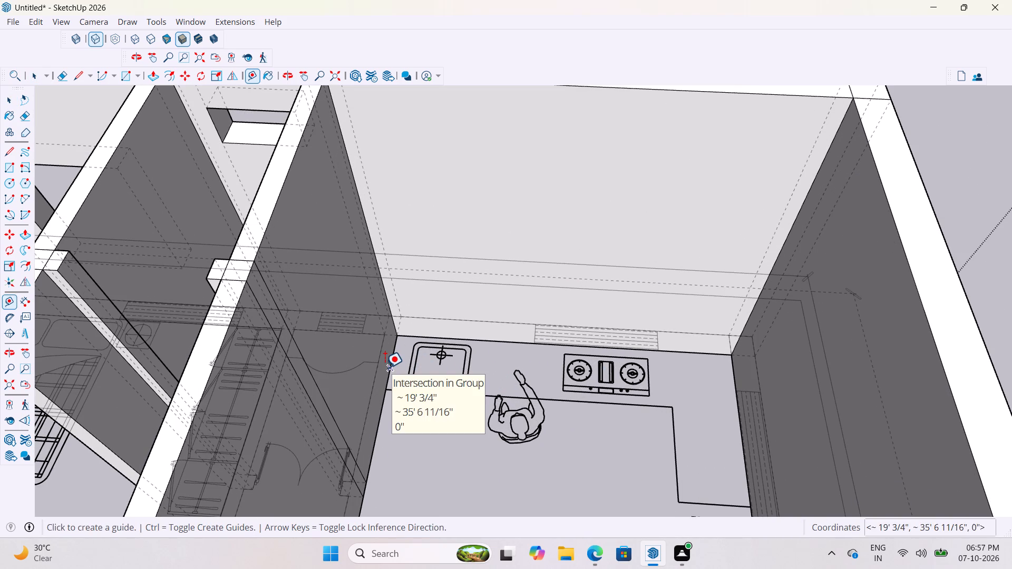
left_click(388, 374)
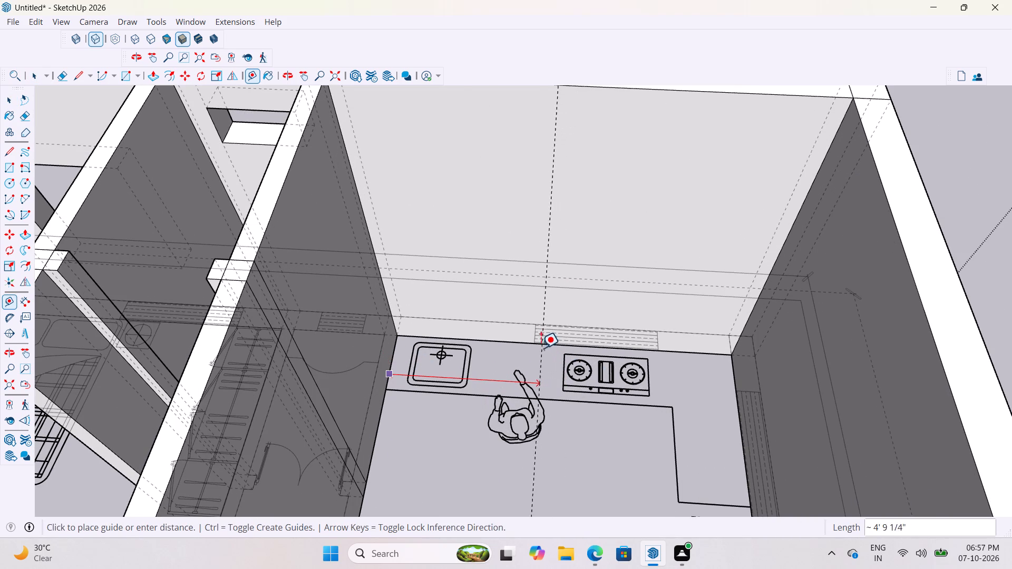
left_click(534, 341)
scroll(476, 425, "down", 4)
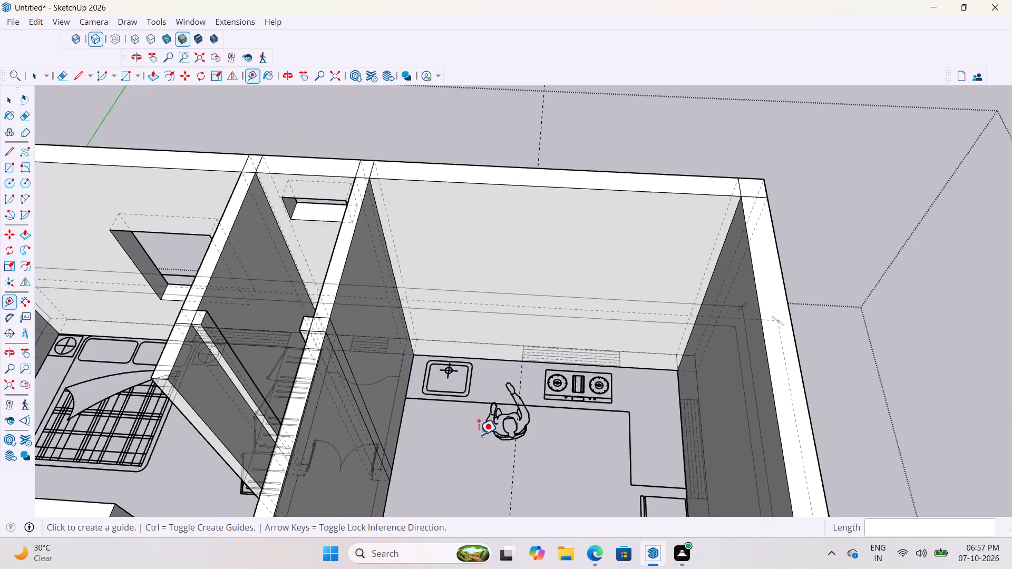
scroll(479, 435, "down", 3)
key("space")
Place a second parallel guide about 4' from the first, at the other end of the kitchen window symbol.
double_click(573, 321)
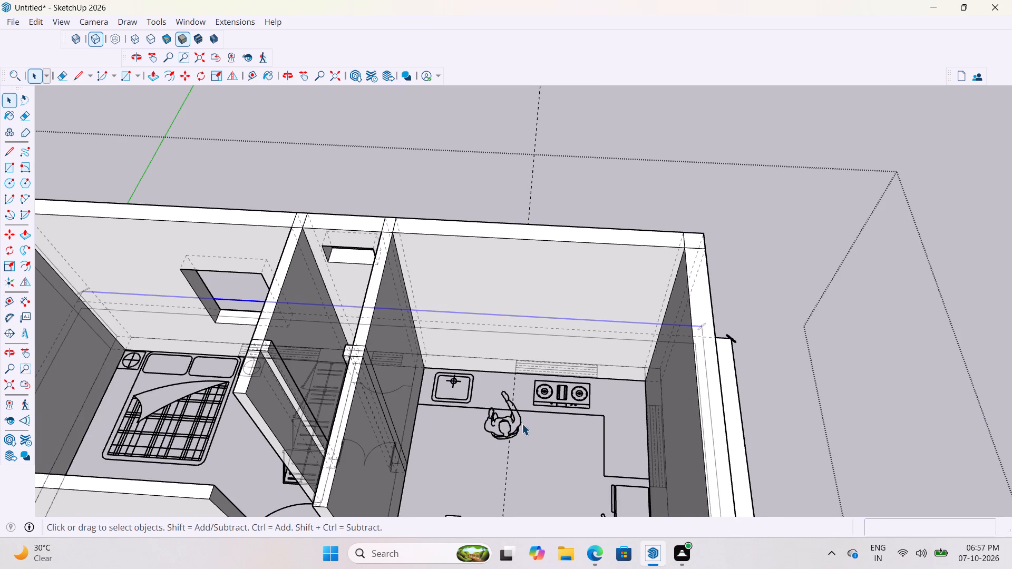
scroll(518, 448, "up", 3)
left_click(853, 236)
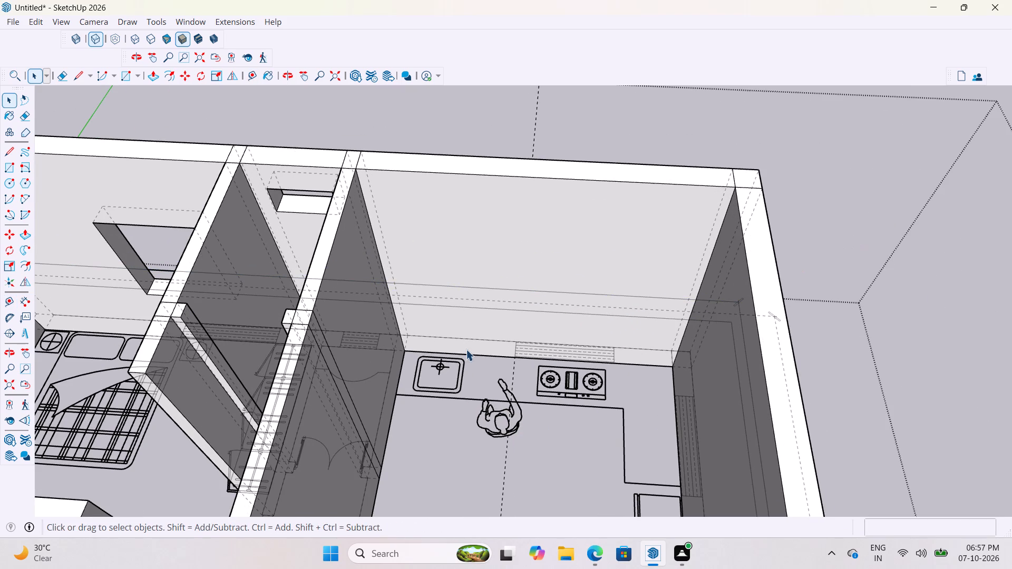
key("t")
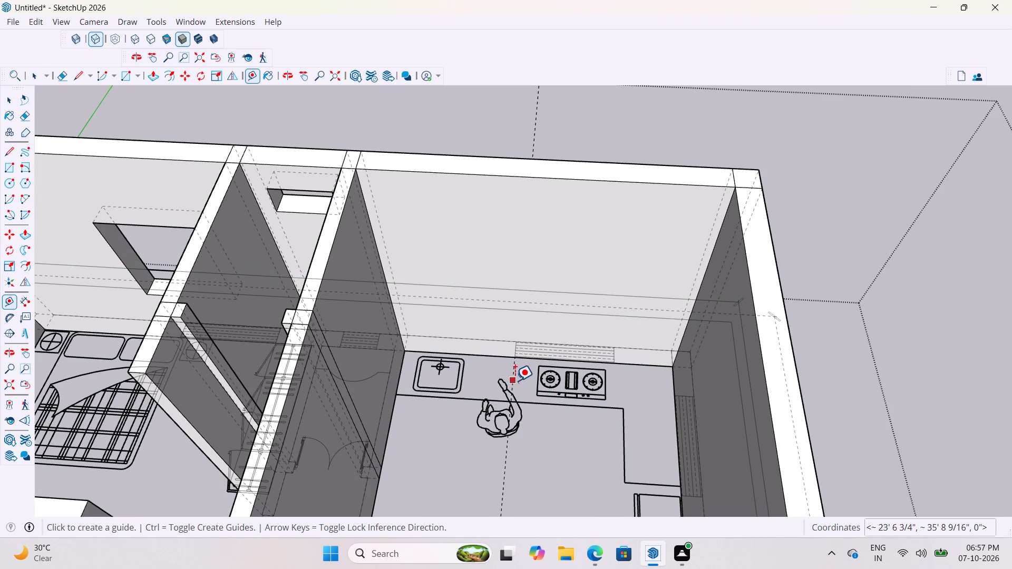
left_click(515, 381)
left_click(613, 365)
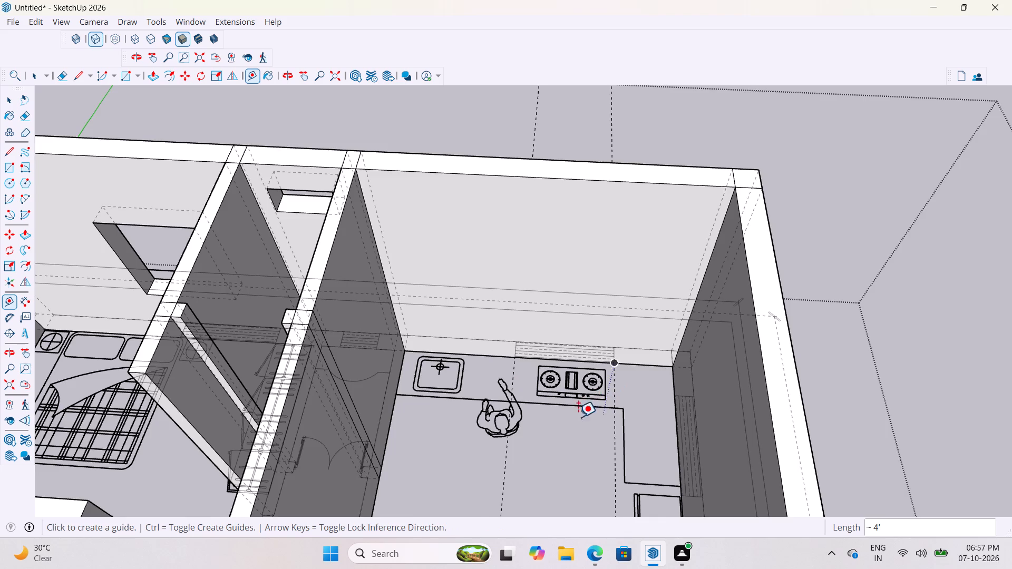
scroll(571, 423, "down", 8)
scroll(584, 389, "up", 5)
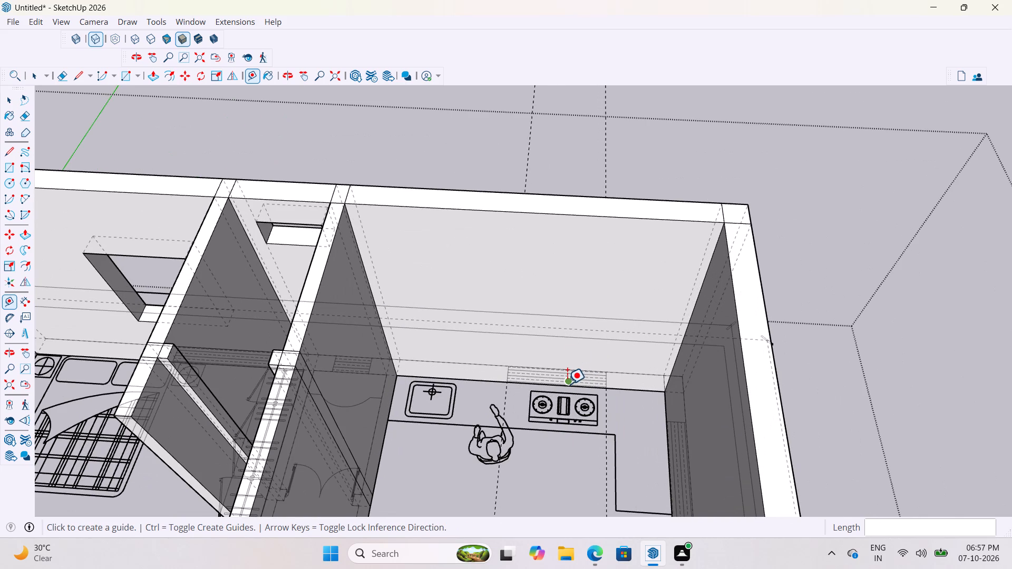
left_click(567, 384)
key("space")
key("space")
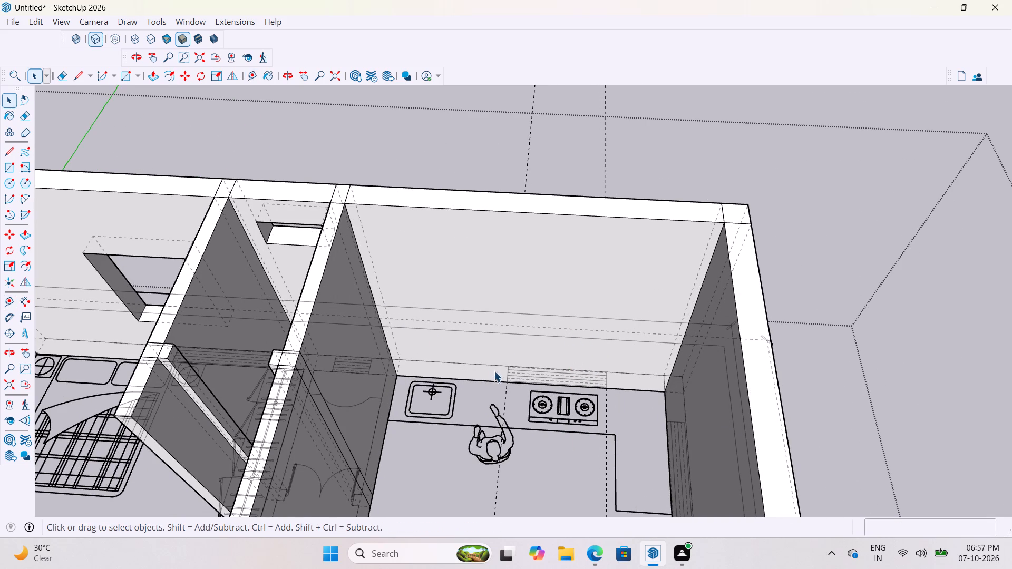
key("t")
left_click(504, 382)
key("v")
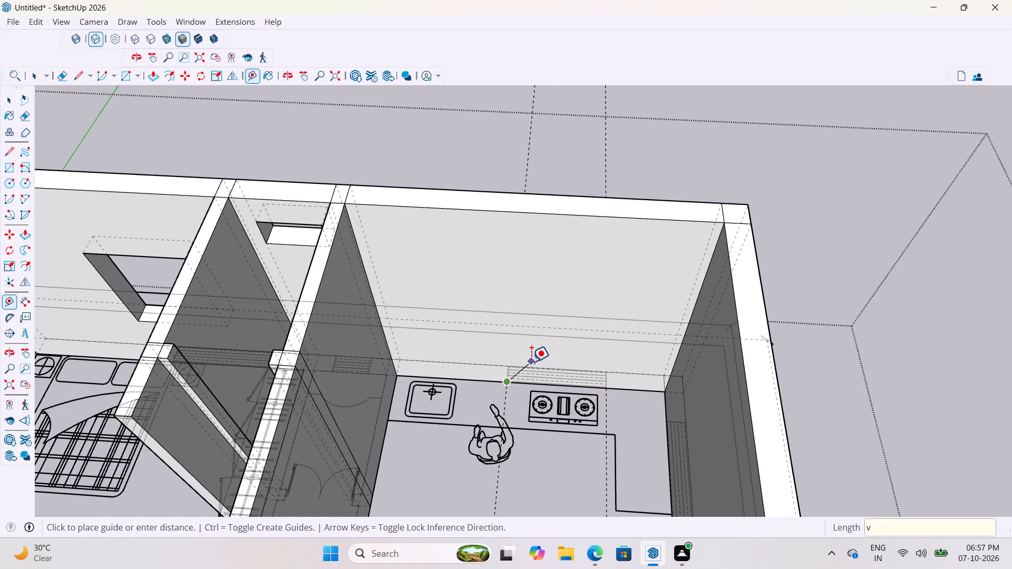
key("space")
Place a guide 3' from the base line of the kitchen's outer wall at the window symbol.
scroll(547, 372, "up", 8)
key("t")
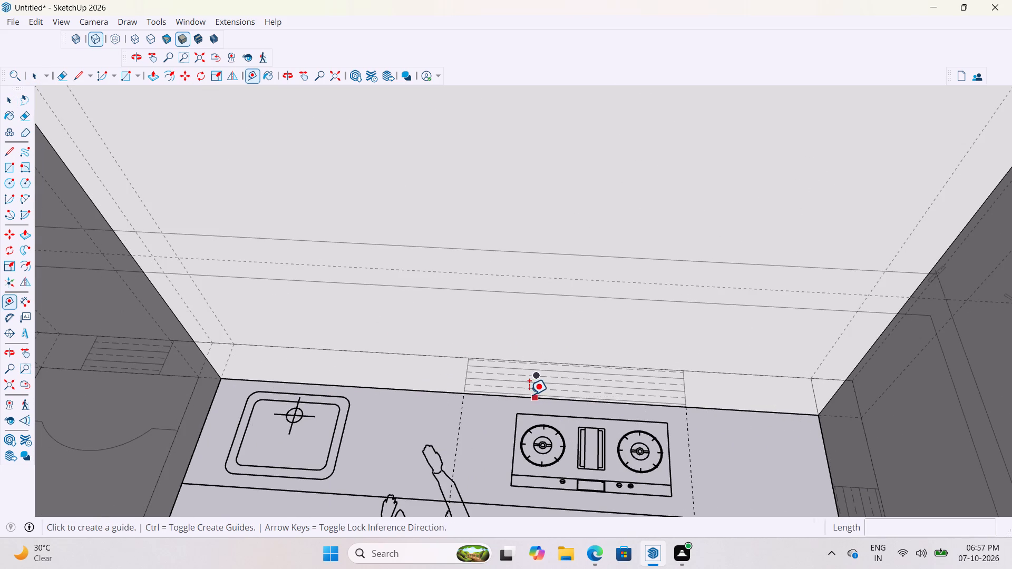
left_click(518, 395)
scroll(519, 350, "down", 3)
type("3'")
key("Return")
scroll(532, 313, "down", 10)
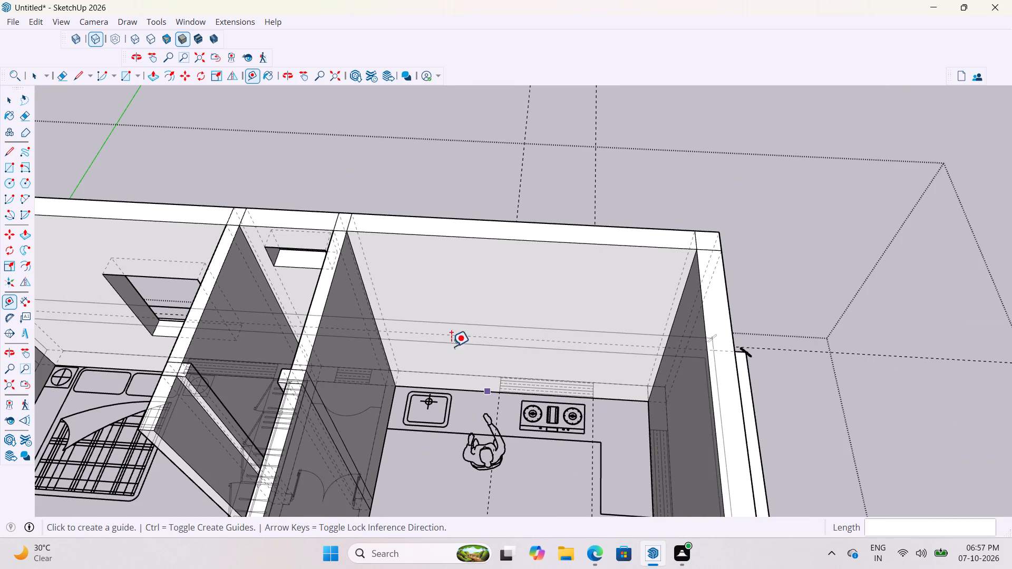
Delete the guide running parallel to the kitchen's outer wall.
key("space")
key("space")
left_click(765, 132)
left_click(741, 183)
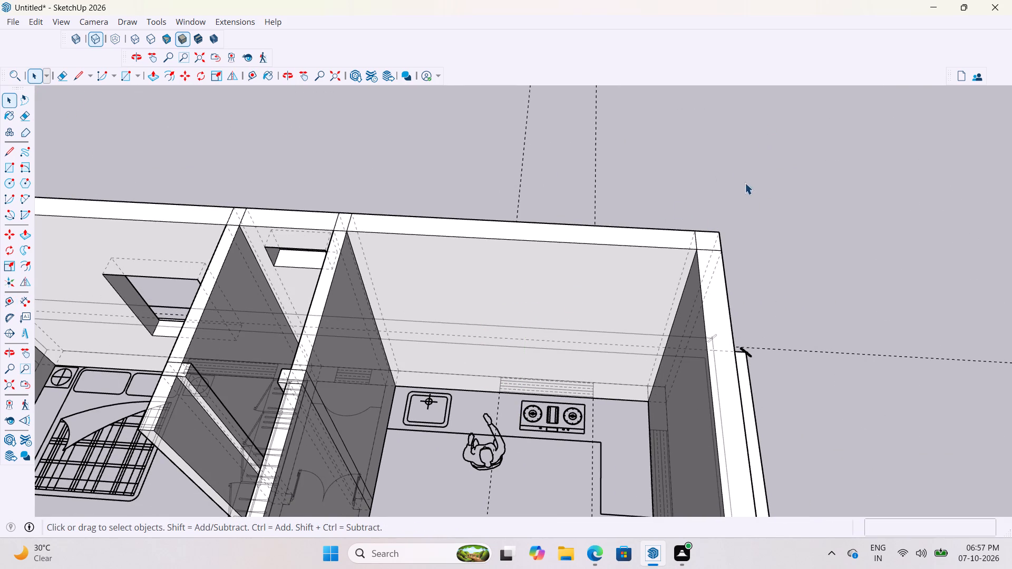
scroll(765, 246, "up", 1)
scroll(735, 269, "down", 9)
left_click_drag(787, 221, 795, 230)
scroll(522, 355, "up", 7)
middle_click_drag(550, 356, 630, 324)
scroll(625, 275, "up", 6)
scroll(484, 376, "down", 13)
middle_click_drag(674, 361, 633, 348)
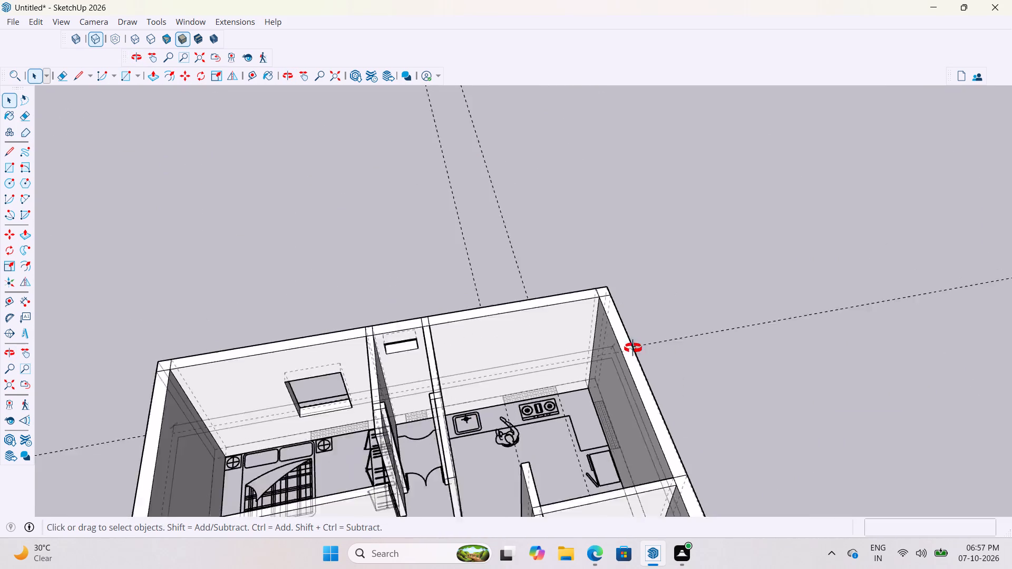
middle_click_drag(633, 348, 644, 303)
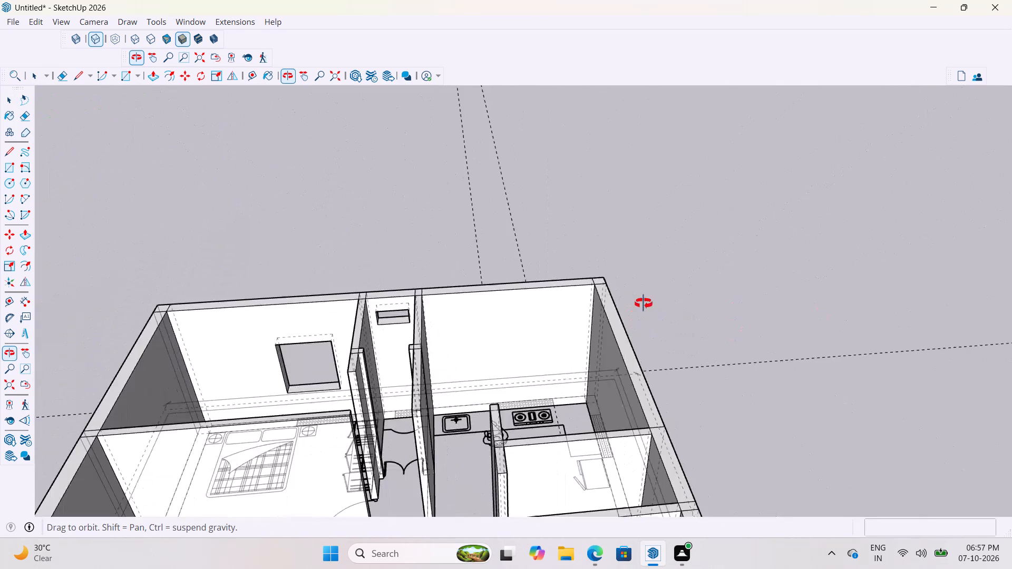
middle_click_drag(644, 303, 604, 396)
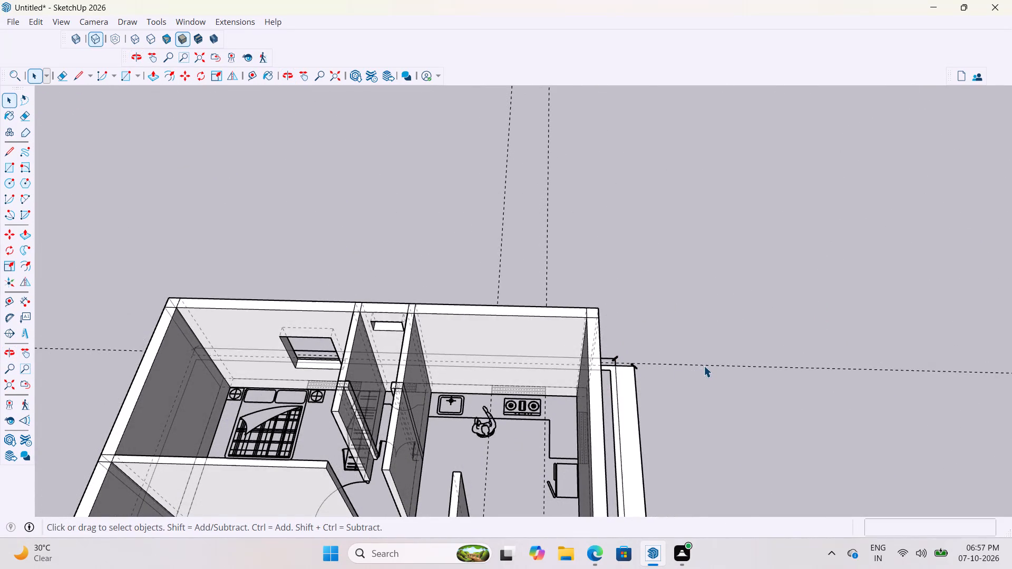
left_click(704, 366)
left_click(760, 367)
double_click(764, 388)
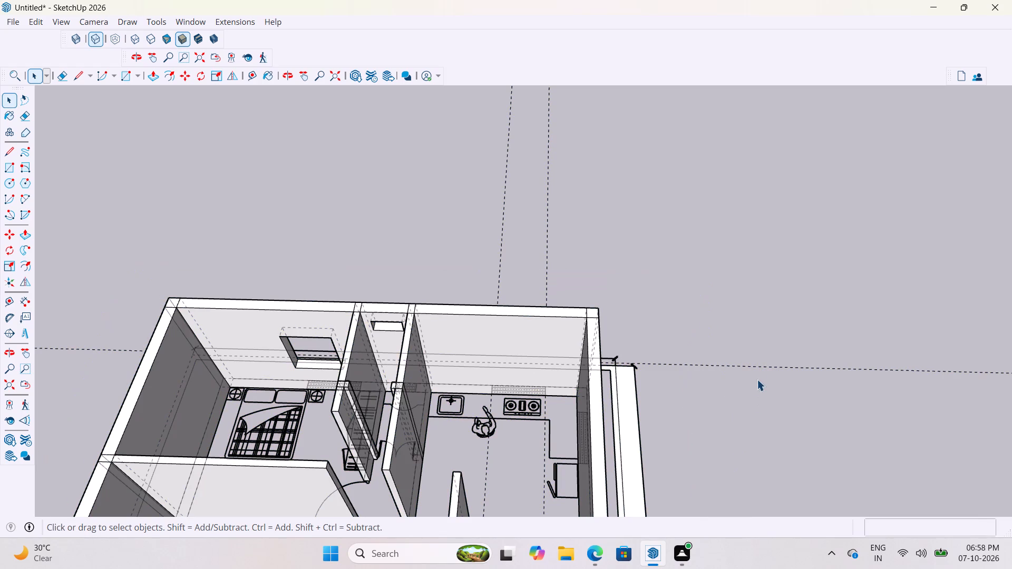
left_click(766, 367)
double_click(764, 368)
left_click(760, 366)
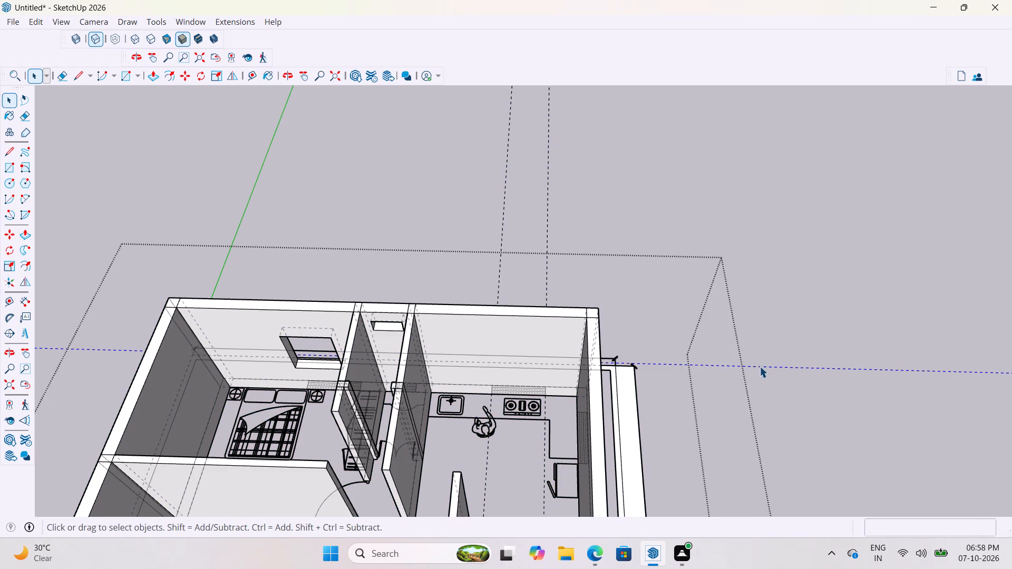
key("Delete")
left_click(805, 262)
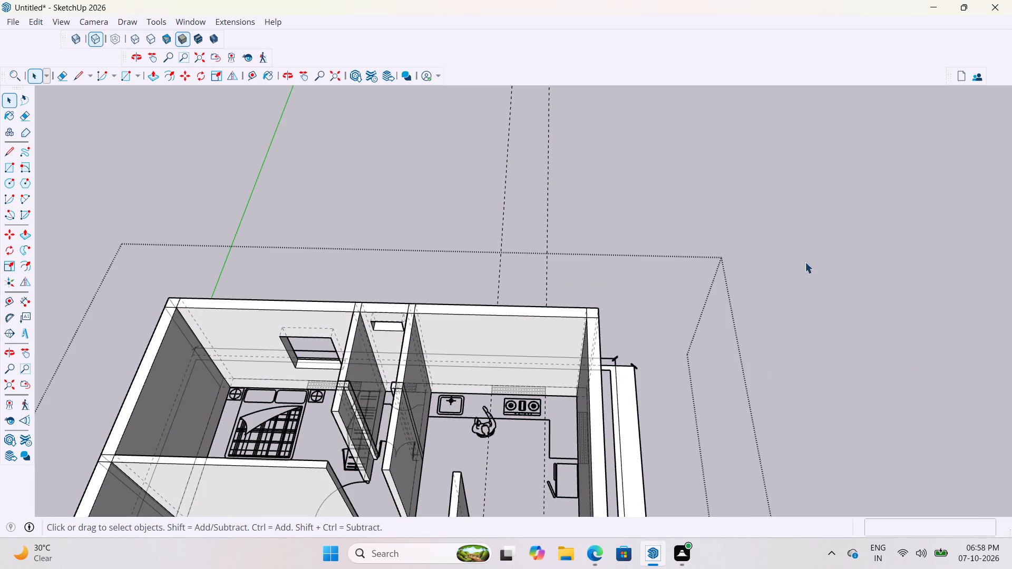
Inside the walls group, place a guide 3' from the bottom edge of the kitchen's outer wall, and leave the group.
scroll(488, 398, "down", 4)
scroll(544, 413, "up", 12)
scroll(424, 394, "up", 8)
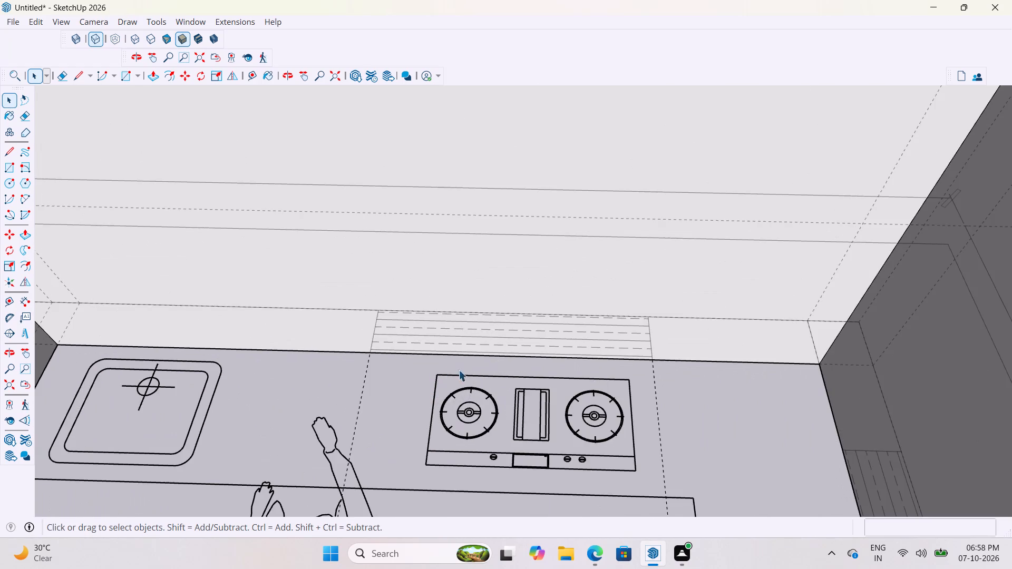
middle_click_drag(519, 371, 476, 370)
scroll(457, 340, "down", 13)
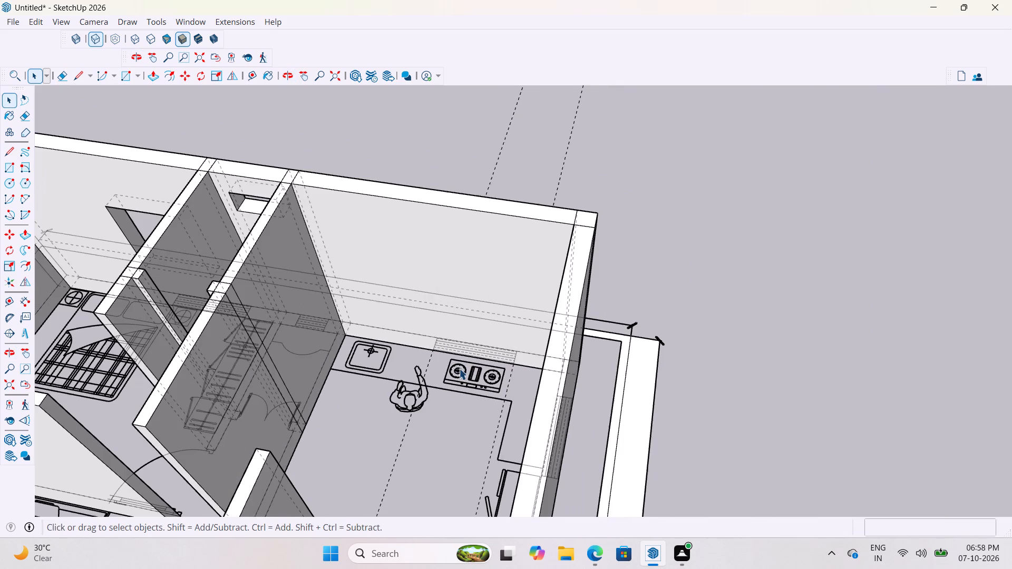
middle_click_drag(441, 341, 481, 329)
triple_click(475, 313)
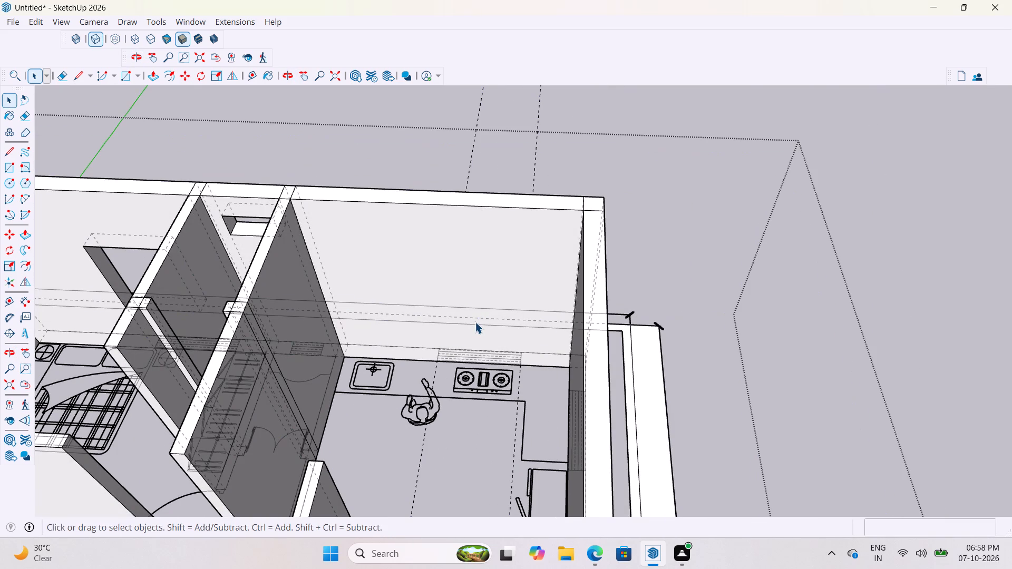
double_click(475, 322)
key("t")
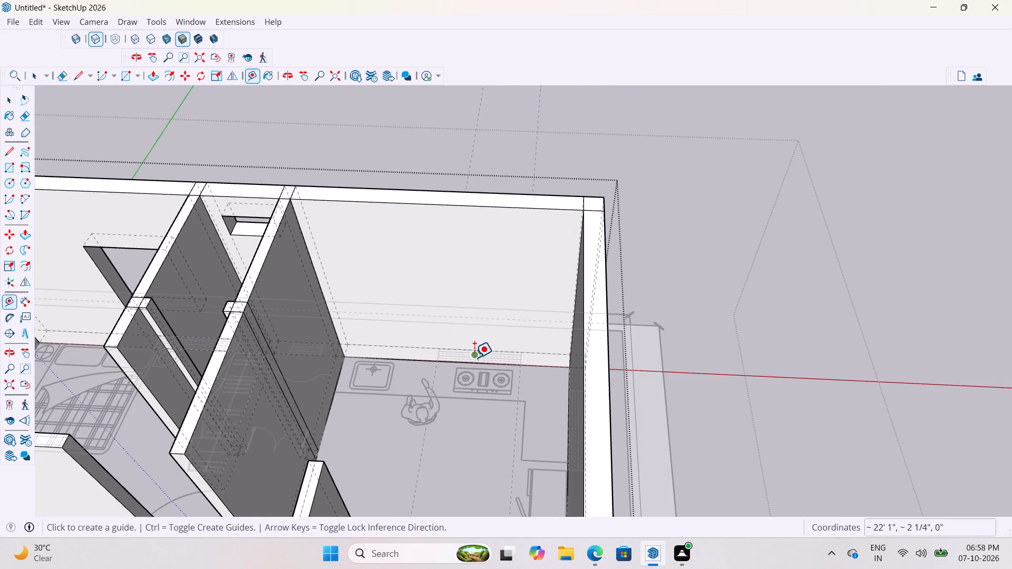
left_click(474, 360)
key("space")
scroll(323, 359, "up", 3)
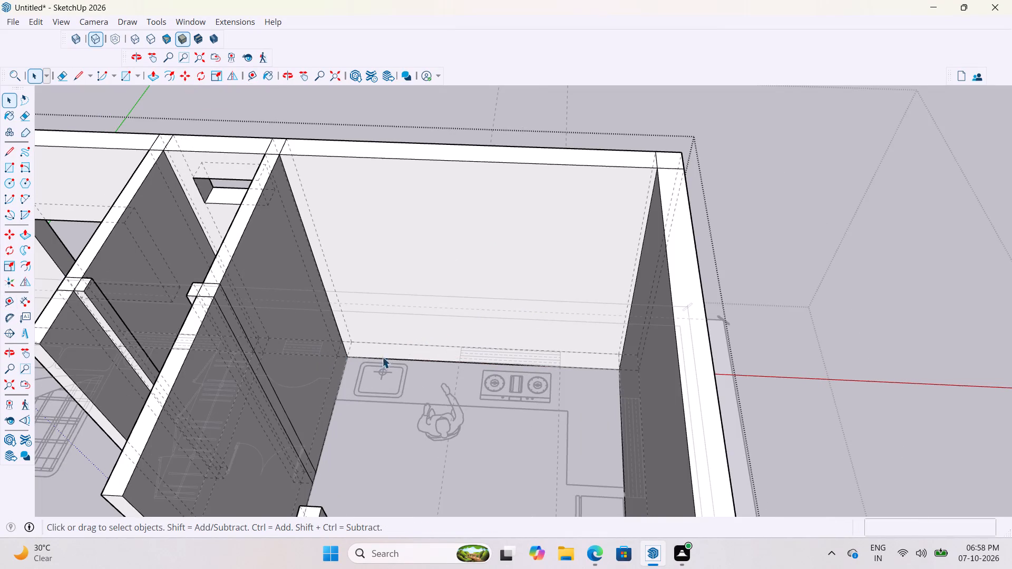
key("t")
left_click(424, 358)
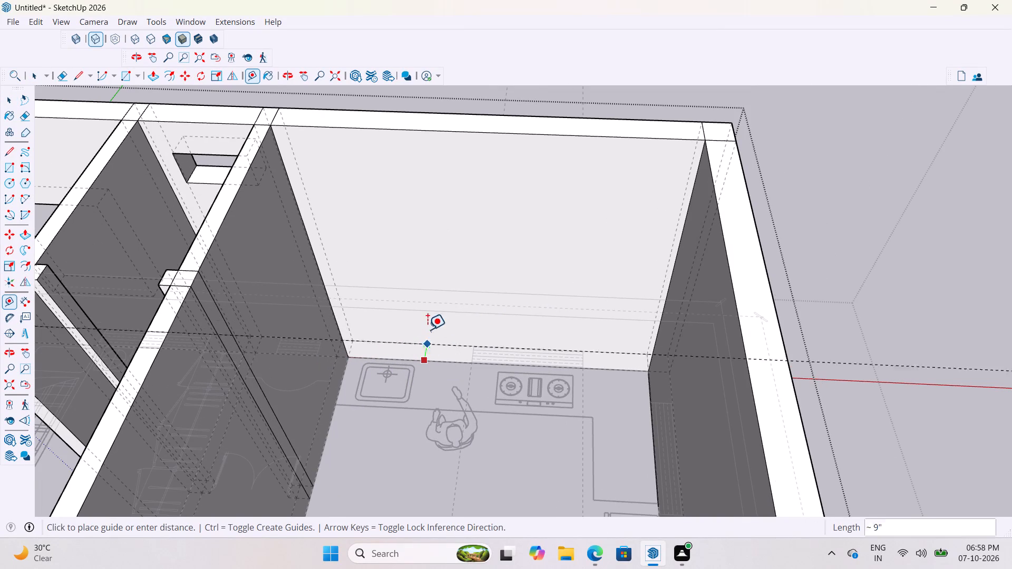
type("3'")
key("Return")
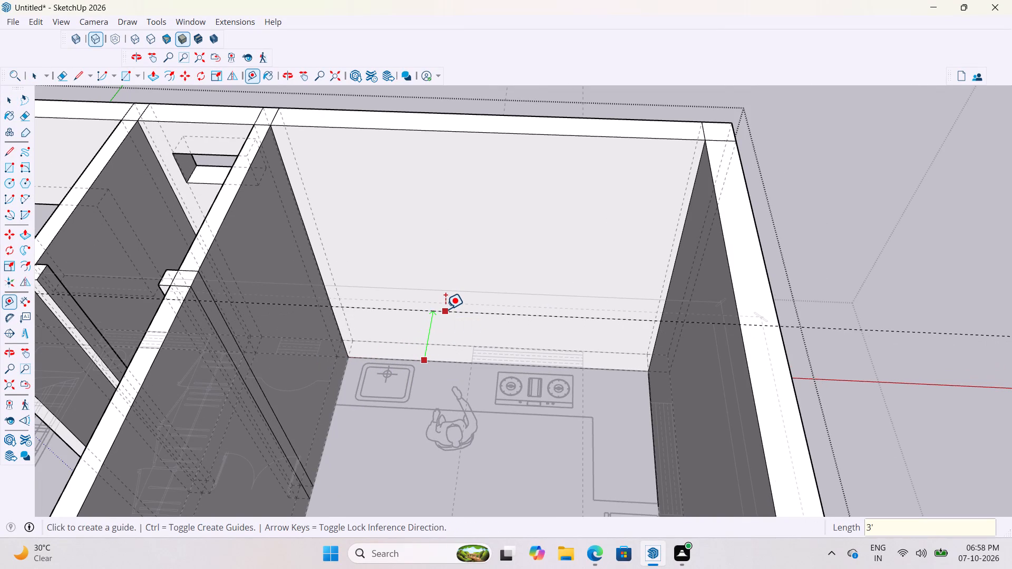
scroll(450, 337, "down", 8)
key("space")
left_click(744, 215)
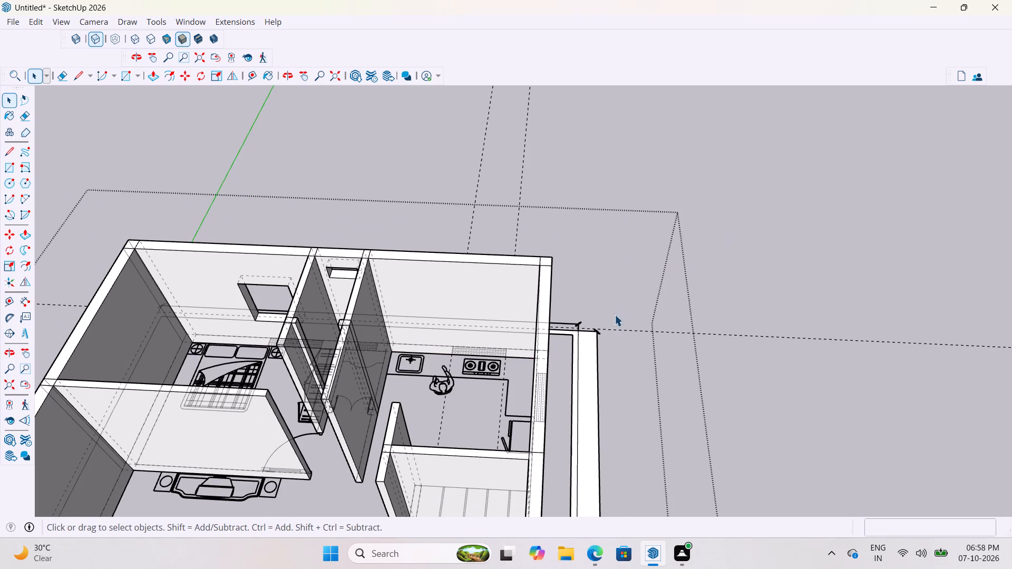
Examine the guides around the kitchen's outer wall from inside and outside the house.
scroll(443, 331, "up", 7)
middle_click_drag(461, 334, 479, 327)
scroll(472, 338, "up", 2)
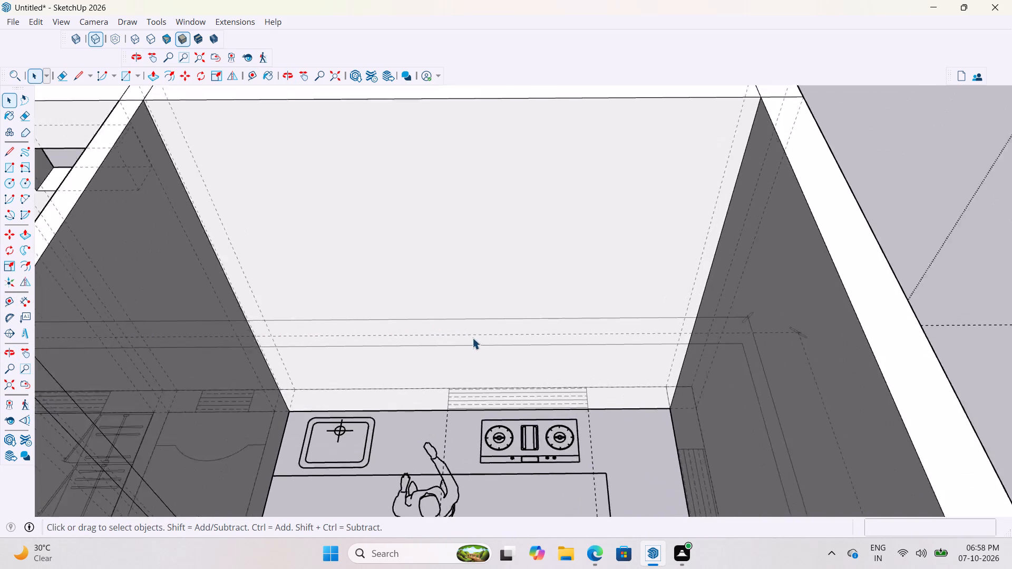
scroll(472, 338, "up", 2)
scroll(472, 338, "down", 8)
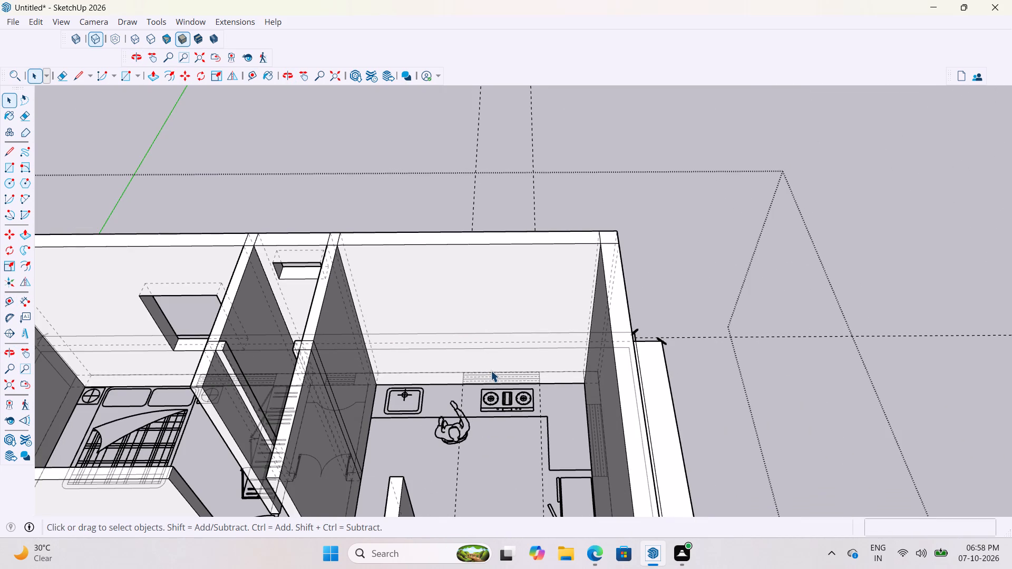
middle_click_drag(482, 358, 1011, 301)
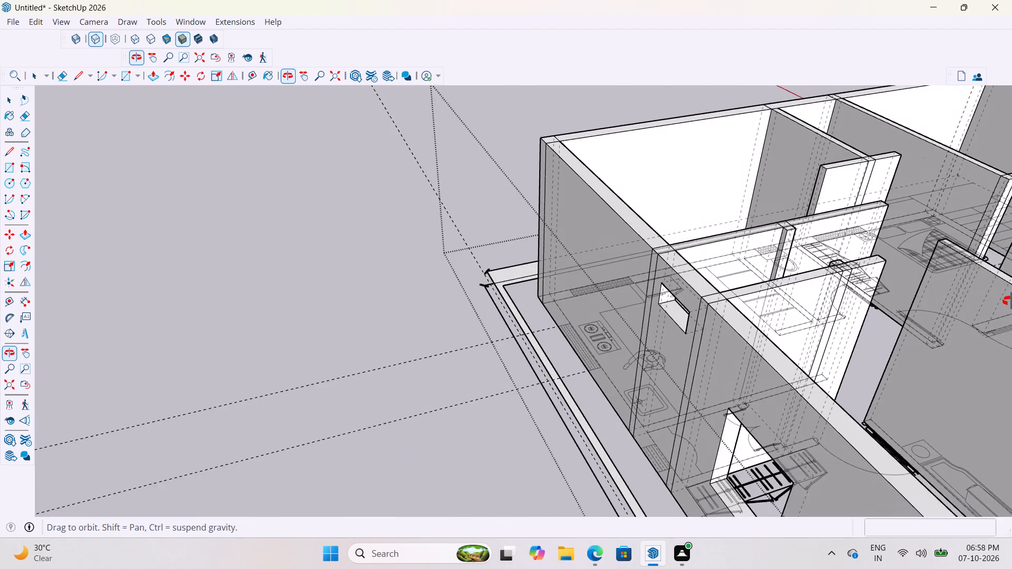
middle_click_drag(1011, 301, 413, 389)
scroll(455, 358, "up", 8)
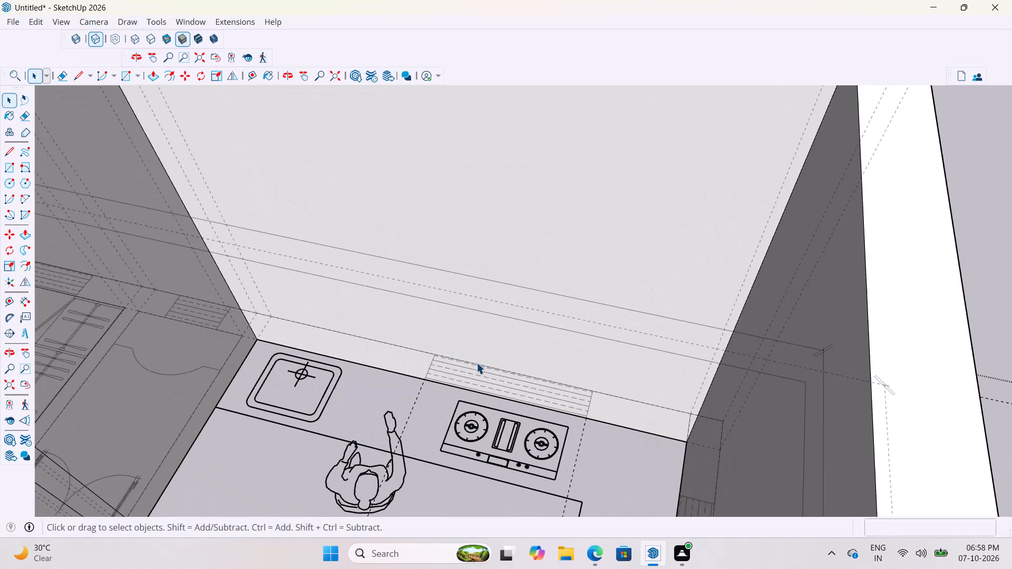
scroll(483, 380, "down", 7)
middle_click_drag(469, 342, 499, 336)
scroll(496, 342, "up", 5)
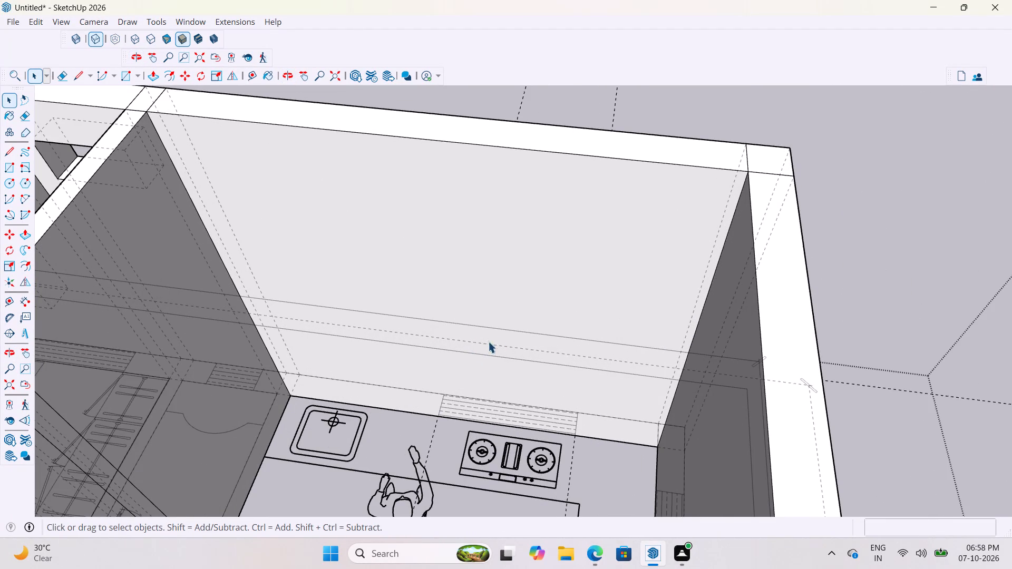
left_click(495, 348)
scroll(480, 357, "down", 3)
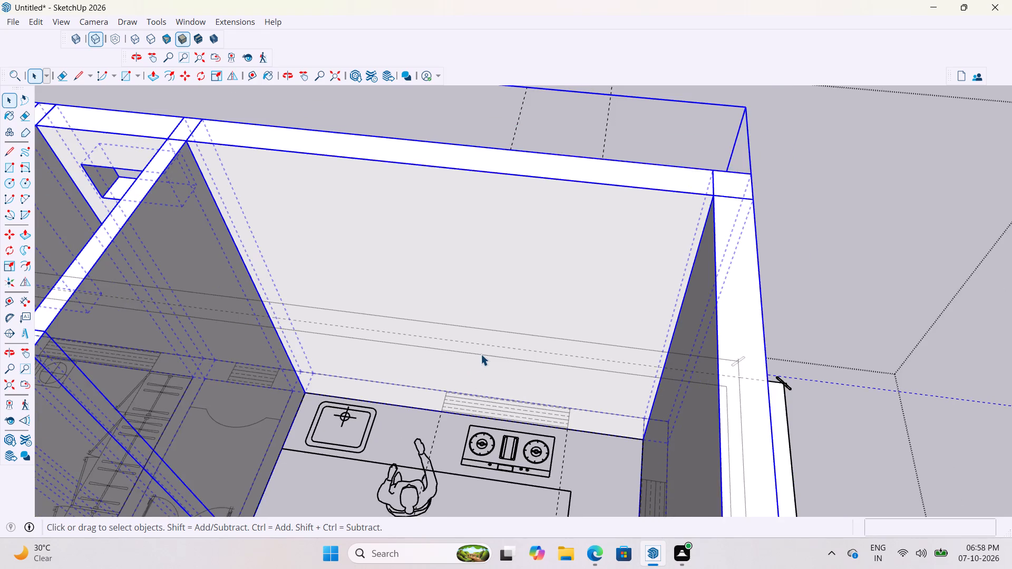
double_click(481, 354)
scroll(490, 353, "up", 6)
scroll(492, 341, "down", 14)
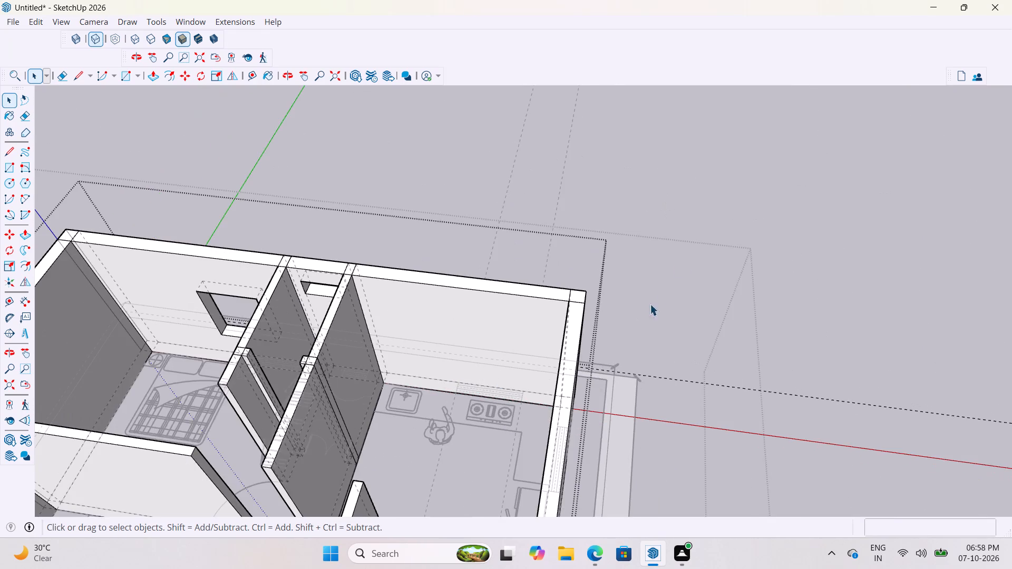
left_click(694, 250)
Turn off the dashed back-edge display so the kitchen's outer wall reads clearly.
scroll(585, 325, "up", 12)
middle_click_drag(470, 364, 281, 329)
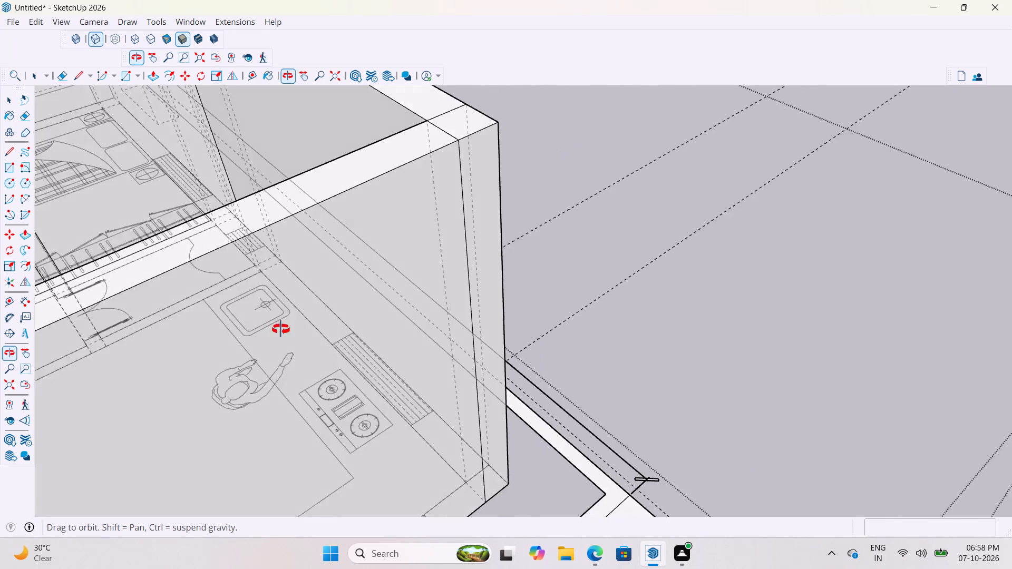
middle_click_drag(281, 329, 514, 363)
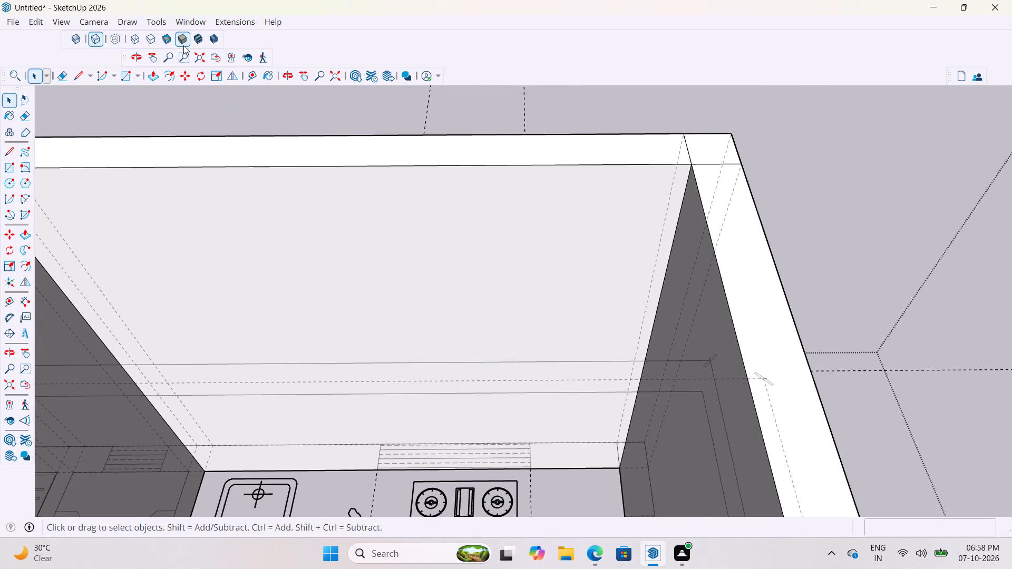
left_click(182, 42)
scroll(410, 287, "down", 9)
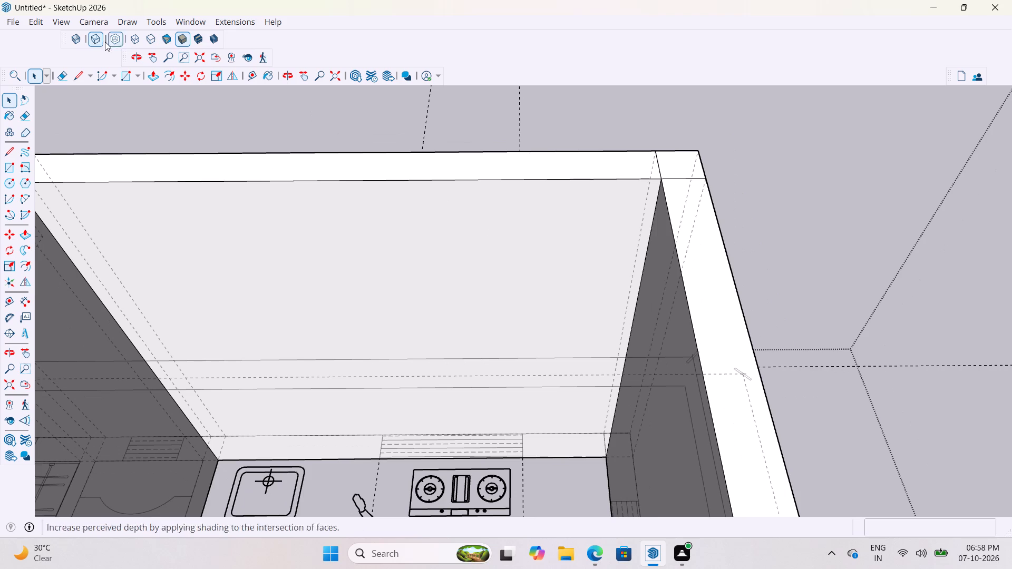
left_click(91, 44)
left_click(99, 42)
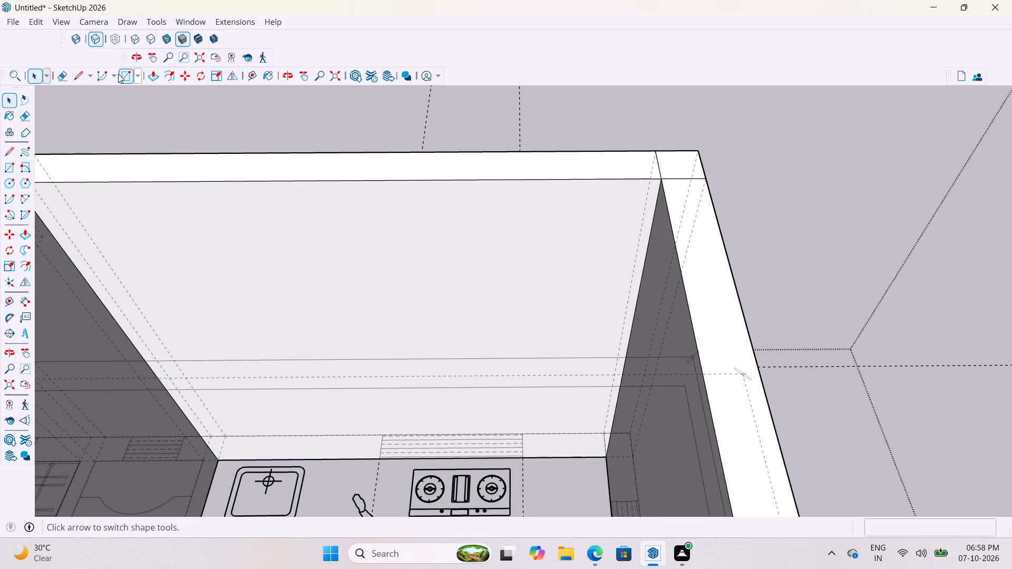
left_click(94, 34)
Inside the walls group, place a horizontal guide 3' above the bottom edge of the kitchen outer wall's inner face.
scroll(287, 343, "down", 4)
scroll(449, 463, "up", 3)
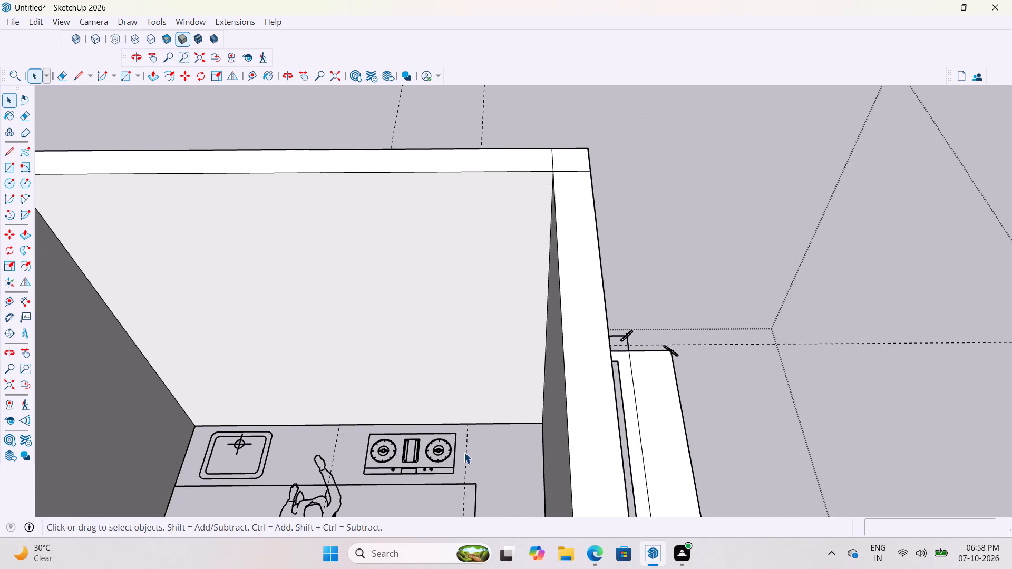
scroll(478, 444, "down", 4)
scroll(433, 436, "up", 6)
scroll(434, 421, "down", 3)
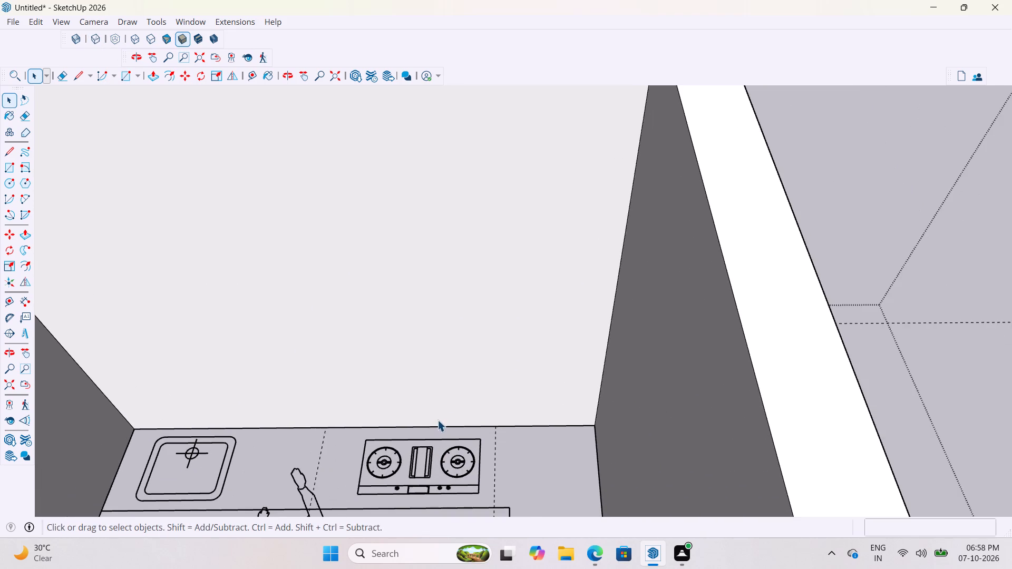
triple_click(439, 415)
left_click(441, 415)
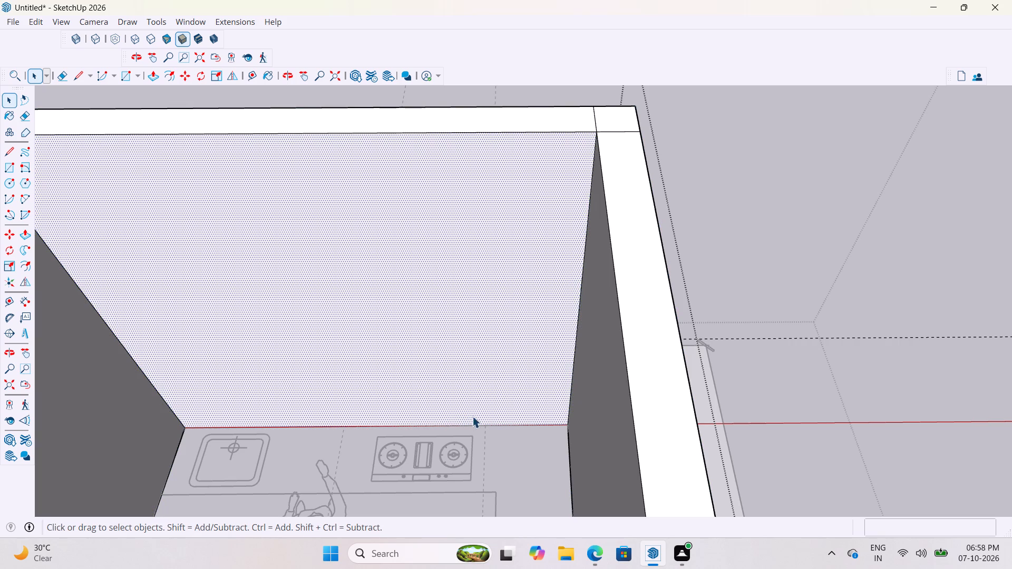
key("t")
left_click(419, 424)
scroll(431, 371, "down", 4)
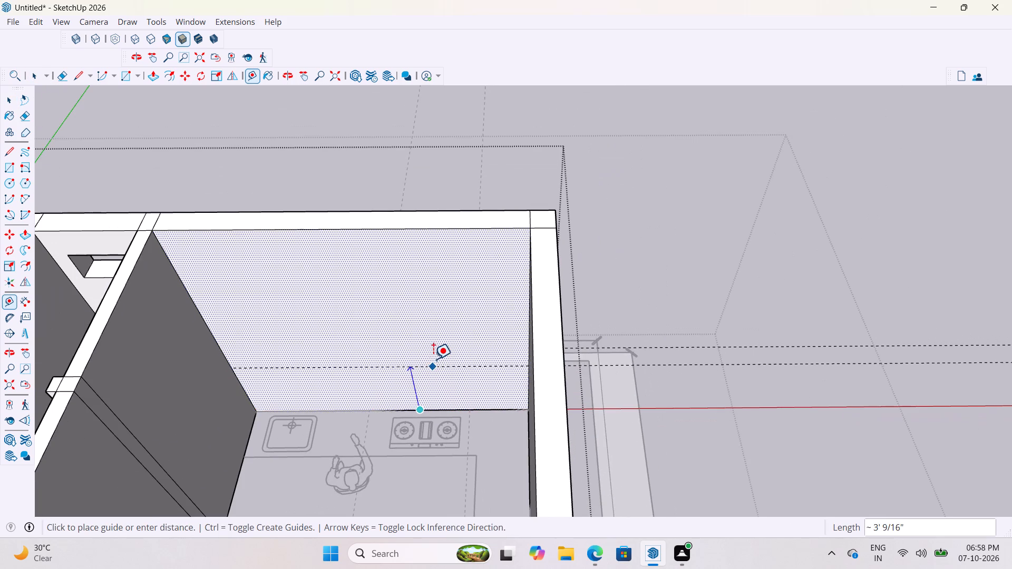
type("3'")
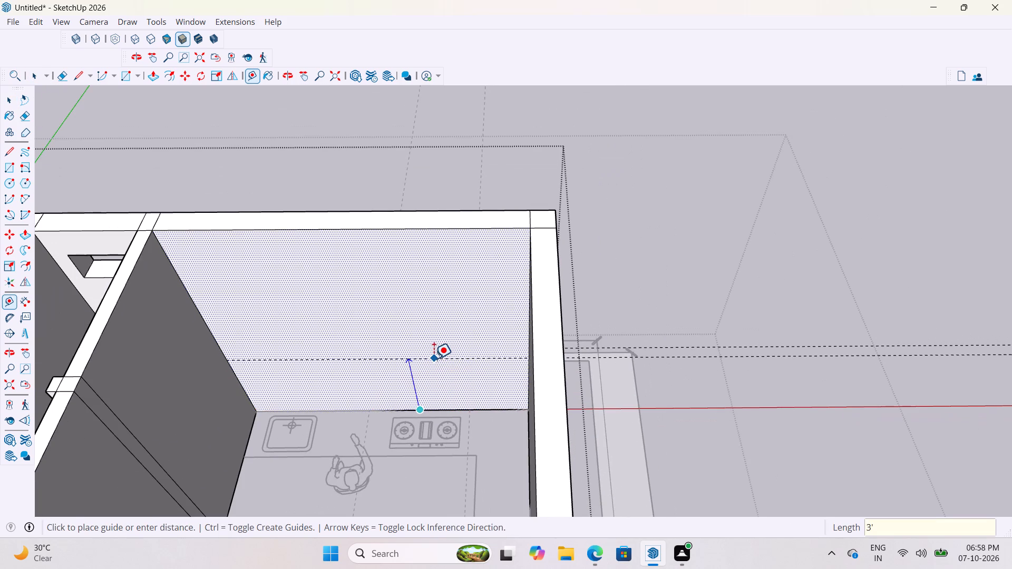
key("Return")
Place a second horizontal guide 4' above the 3' guide on the kitchen outer wall's inner face.
scroll(434, 365, "down", 1)
scroll(432, 376, "up", 3)
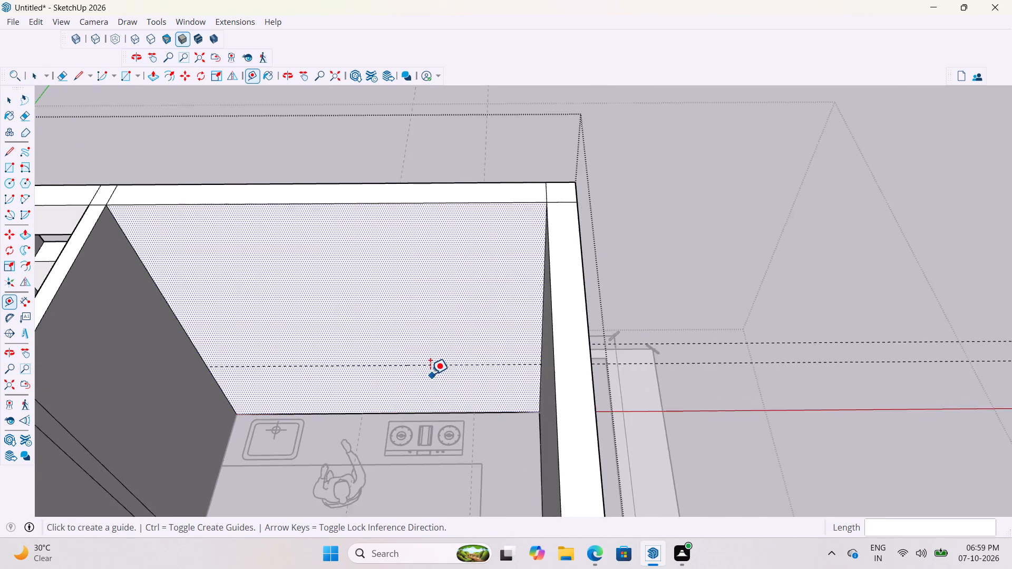
middle_click_drag(429, 372, 469, 351)
left_click(439, 363)
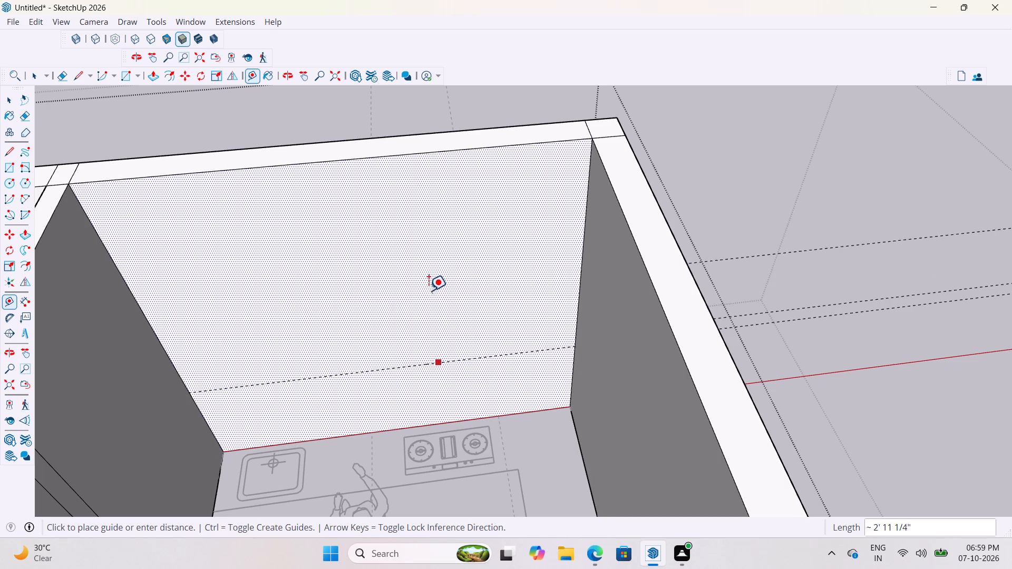
type("4'")
key("Return")
scroll(443, 406, "down", 4)
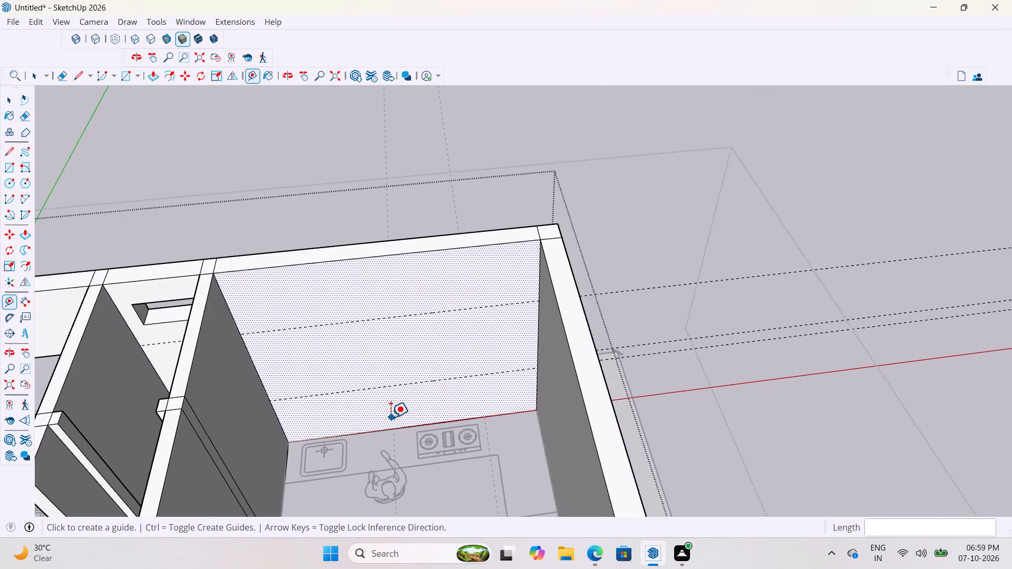
scroll(390, 417, "up", 5)
key("space")
key("space")
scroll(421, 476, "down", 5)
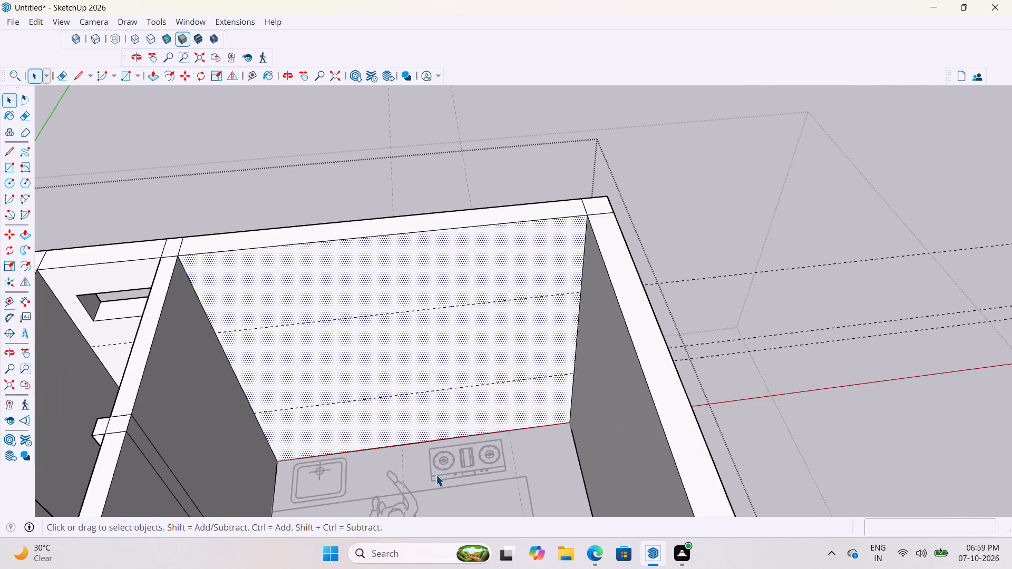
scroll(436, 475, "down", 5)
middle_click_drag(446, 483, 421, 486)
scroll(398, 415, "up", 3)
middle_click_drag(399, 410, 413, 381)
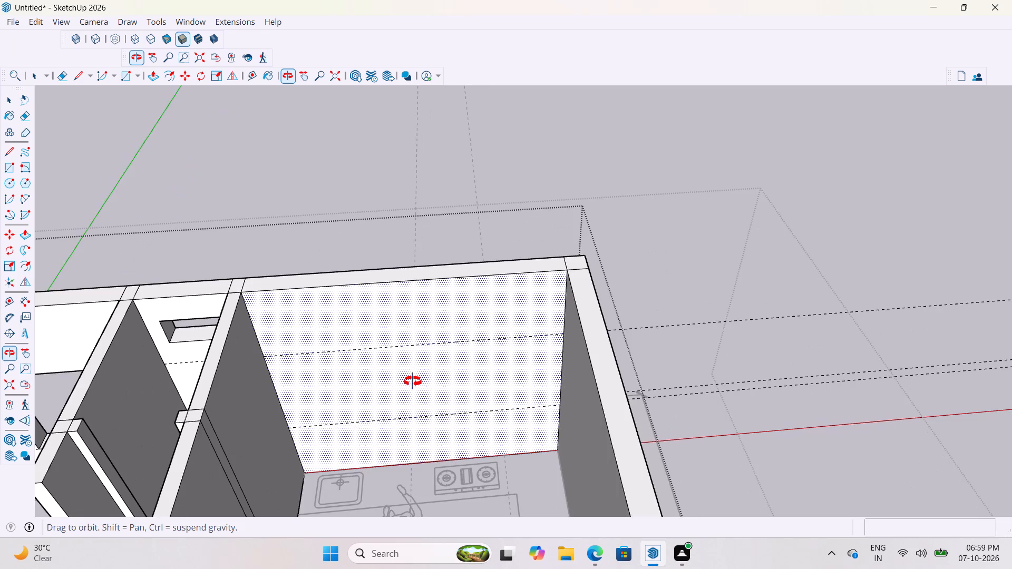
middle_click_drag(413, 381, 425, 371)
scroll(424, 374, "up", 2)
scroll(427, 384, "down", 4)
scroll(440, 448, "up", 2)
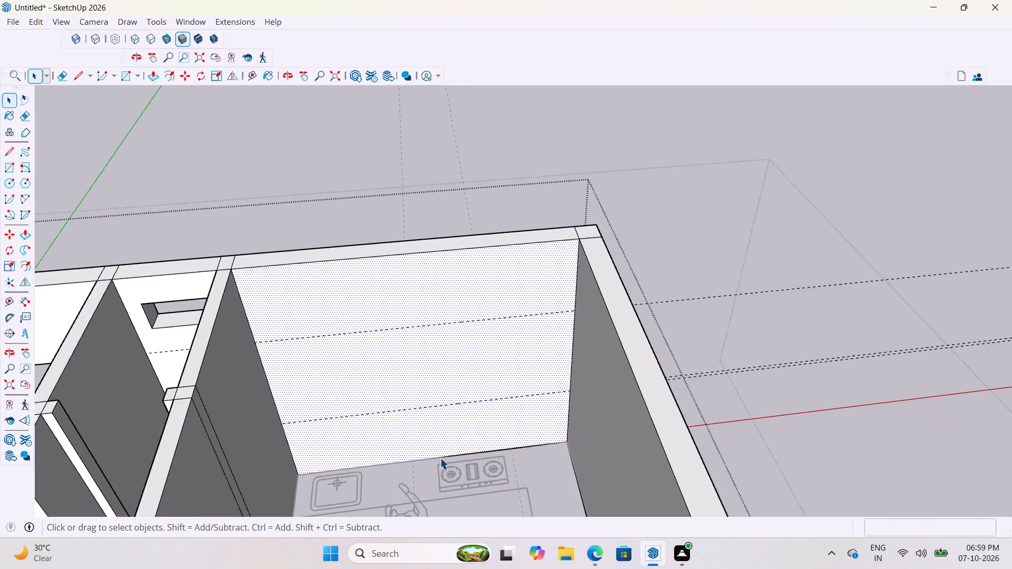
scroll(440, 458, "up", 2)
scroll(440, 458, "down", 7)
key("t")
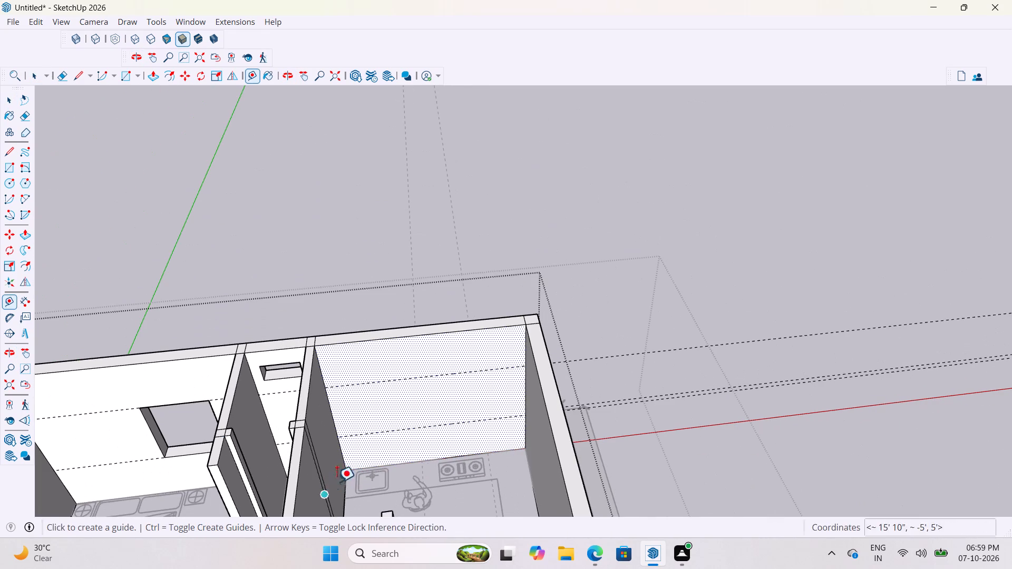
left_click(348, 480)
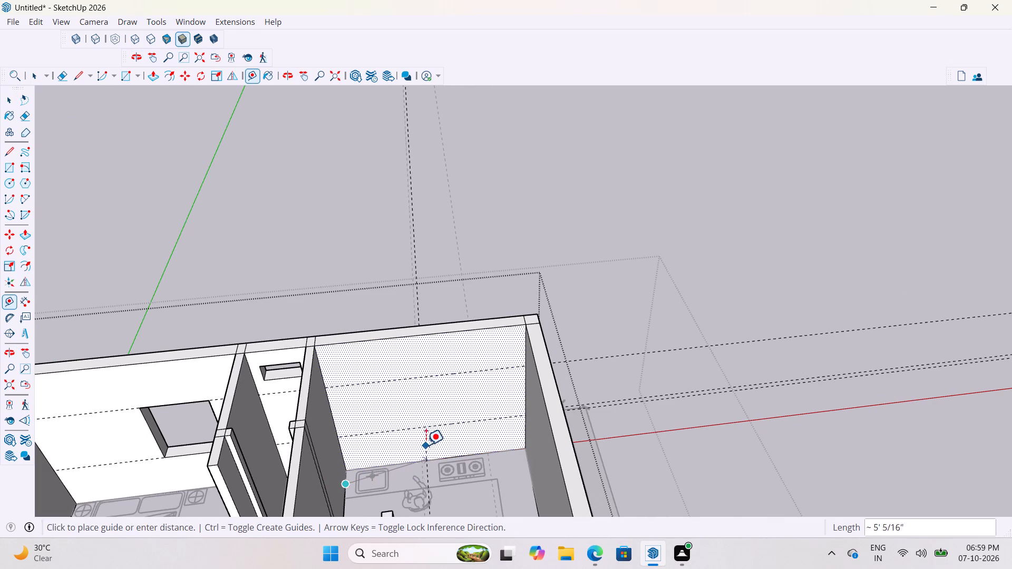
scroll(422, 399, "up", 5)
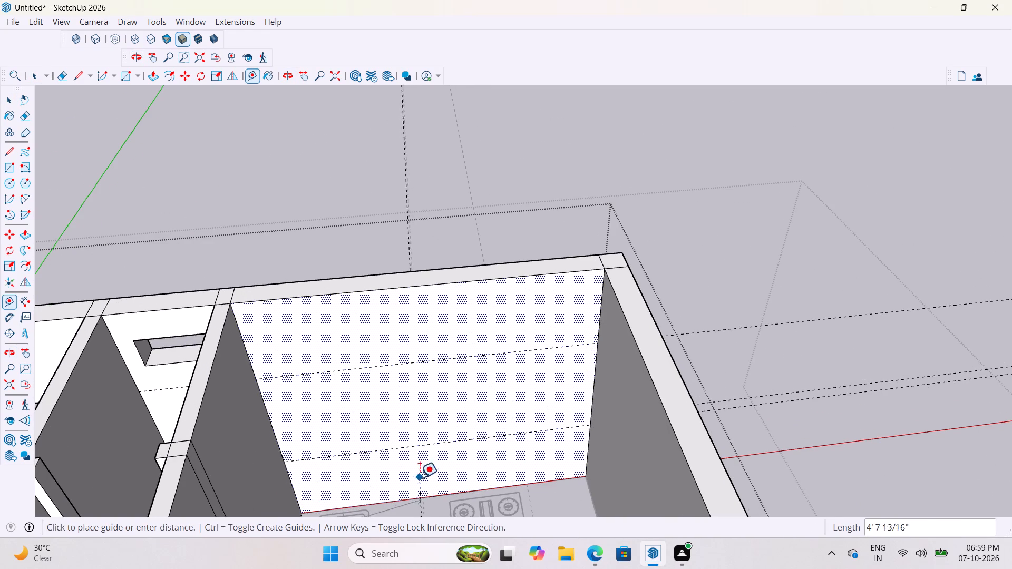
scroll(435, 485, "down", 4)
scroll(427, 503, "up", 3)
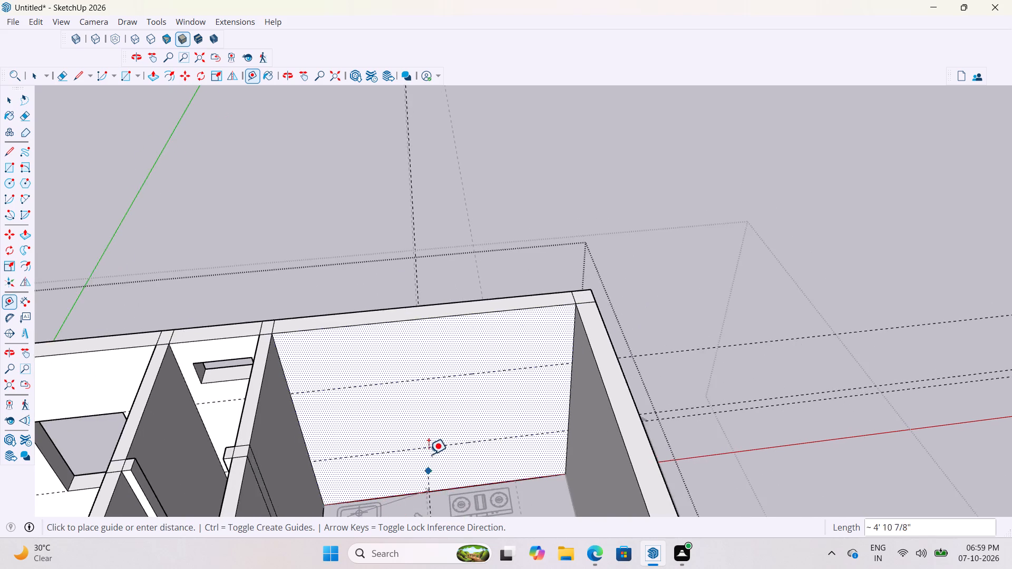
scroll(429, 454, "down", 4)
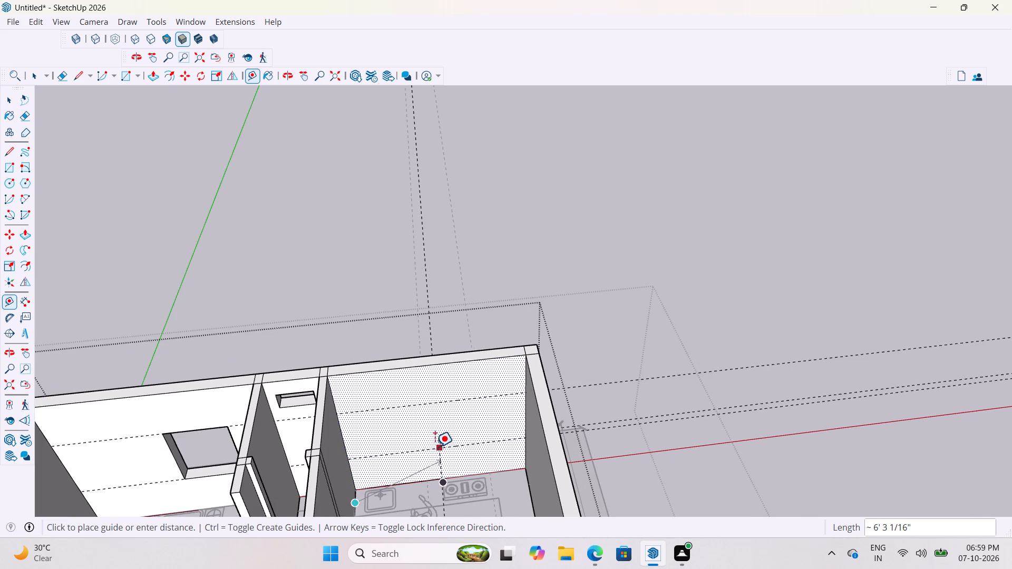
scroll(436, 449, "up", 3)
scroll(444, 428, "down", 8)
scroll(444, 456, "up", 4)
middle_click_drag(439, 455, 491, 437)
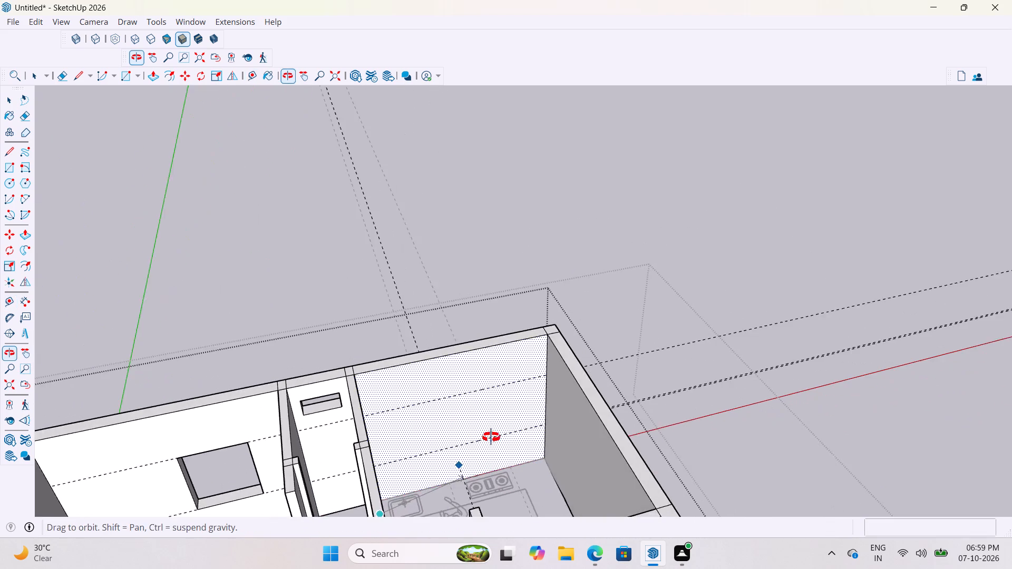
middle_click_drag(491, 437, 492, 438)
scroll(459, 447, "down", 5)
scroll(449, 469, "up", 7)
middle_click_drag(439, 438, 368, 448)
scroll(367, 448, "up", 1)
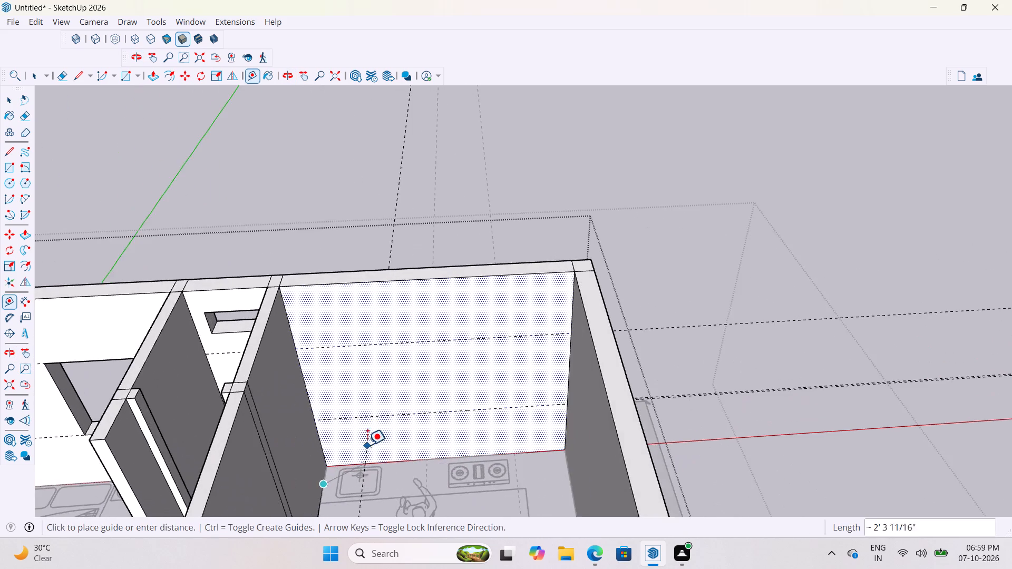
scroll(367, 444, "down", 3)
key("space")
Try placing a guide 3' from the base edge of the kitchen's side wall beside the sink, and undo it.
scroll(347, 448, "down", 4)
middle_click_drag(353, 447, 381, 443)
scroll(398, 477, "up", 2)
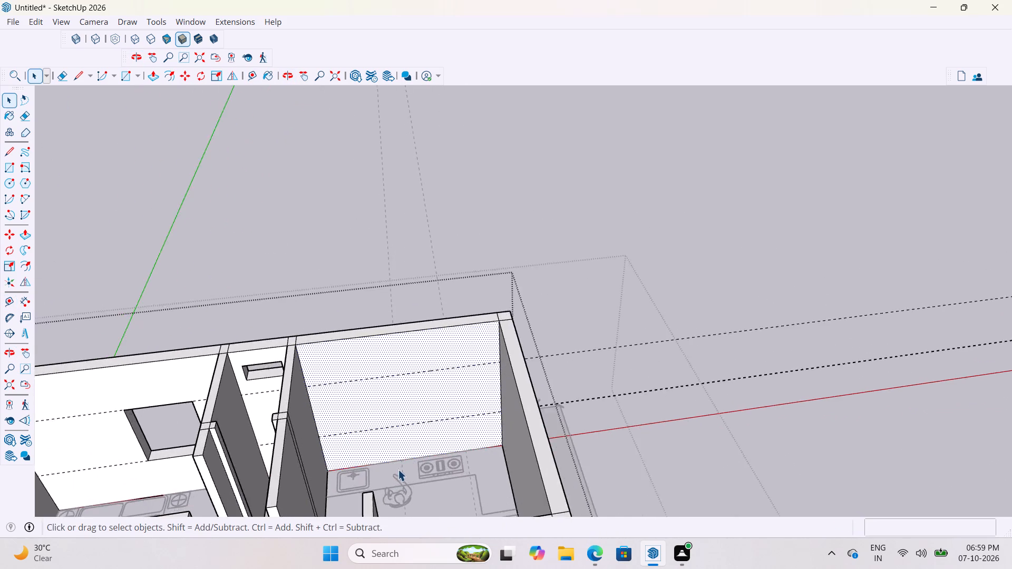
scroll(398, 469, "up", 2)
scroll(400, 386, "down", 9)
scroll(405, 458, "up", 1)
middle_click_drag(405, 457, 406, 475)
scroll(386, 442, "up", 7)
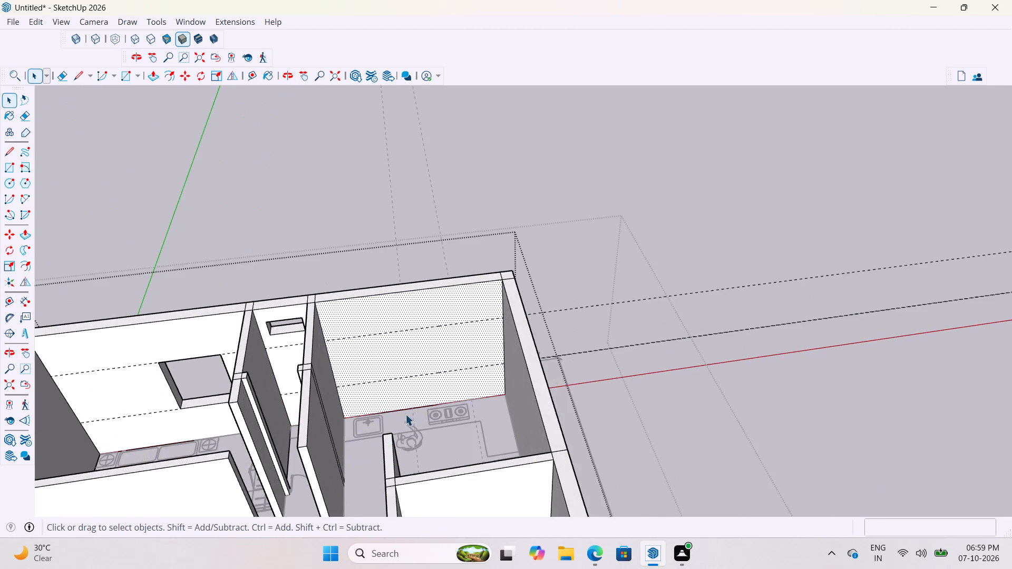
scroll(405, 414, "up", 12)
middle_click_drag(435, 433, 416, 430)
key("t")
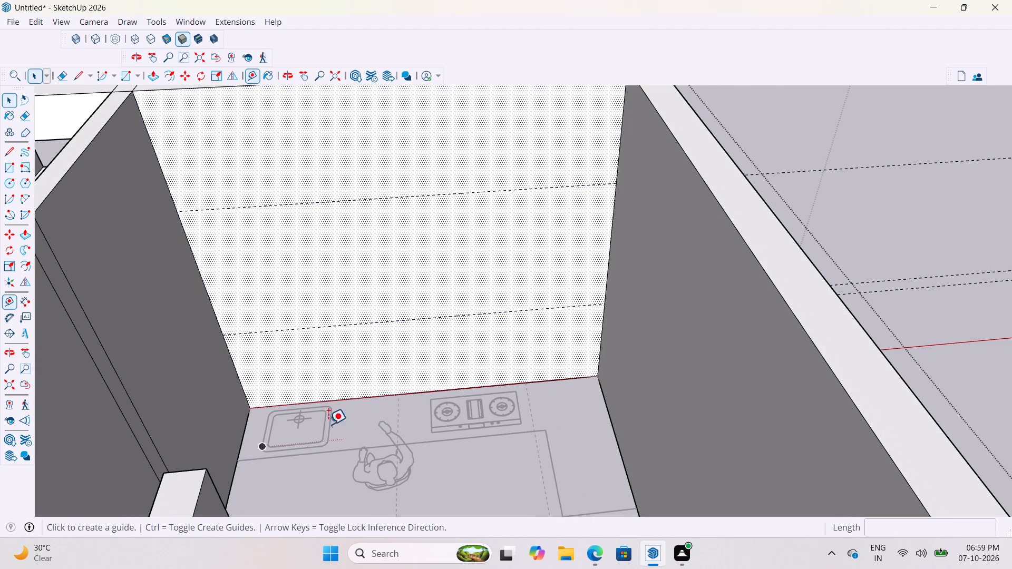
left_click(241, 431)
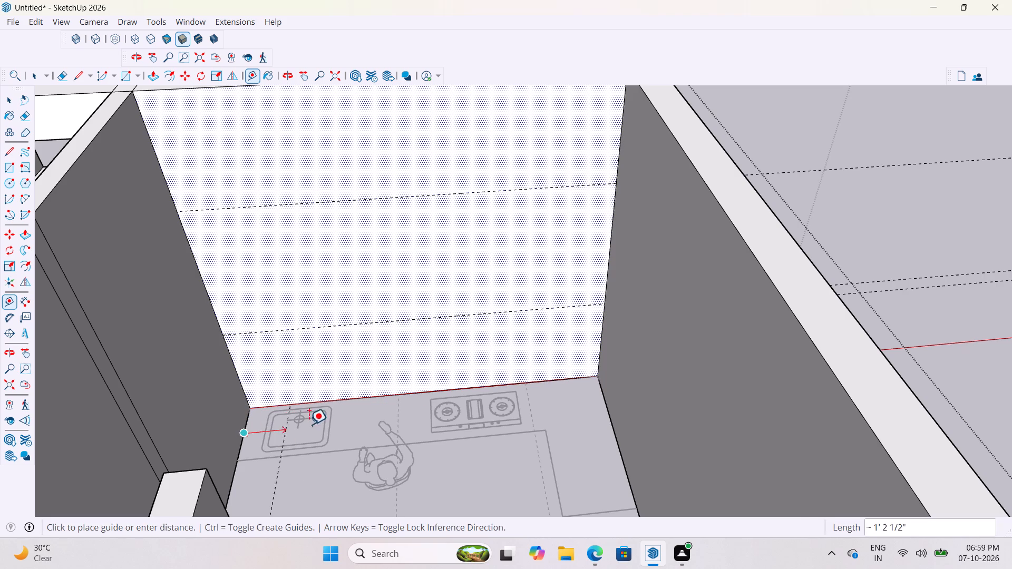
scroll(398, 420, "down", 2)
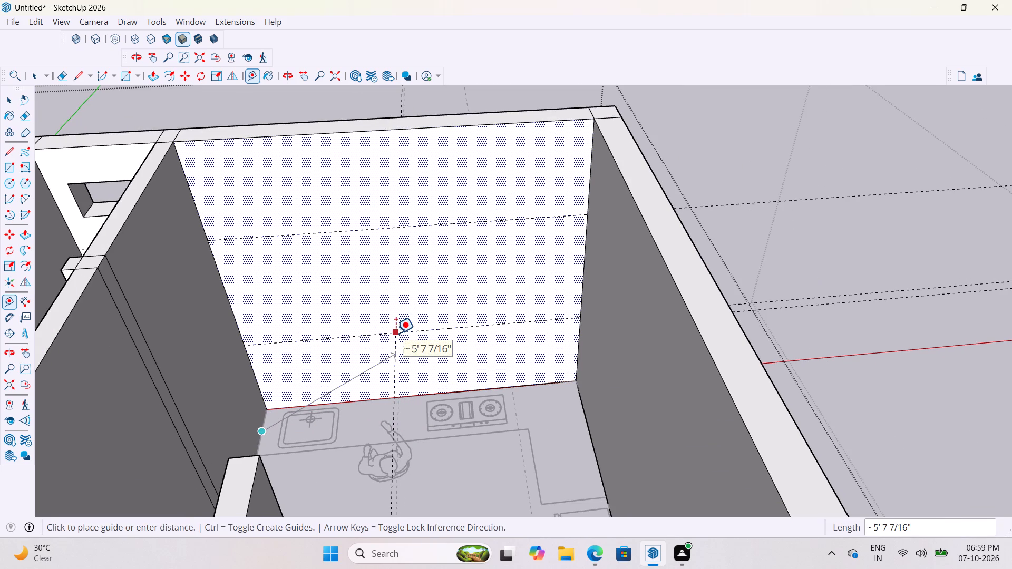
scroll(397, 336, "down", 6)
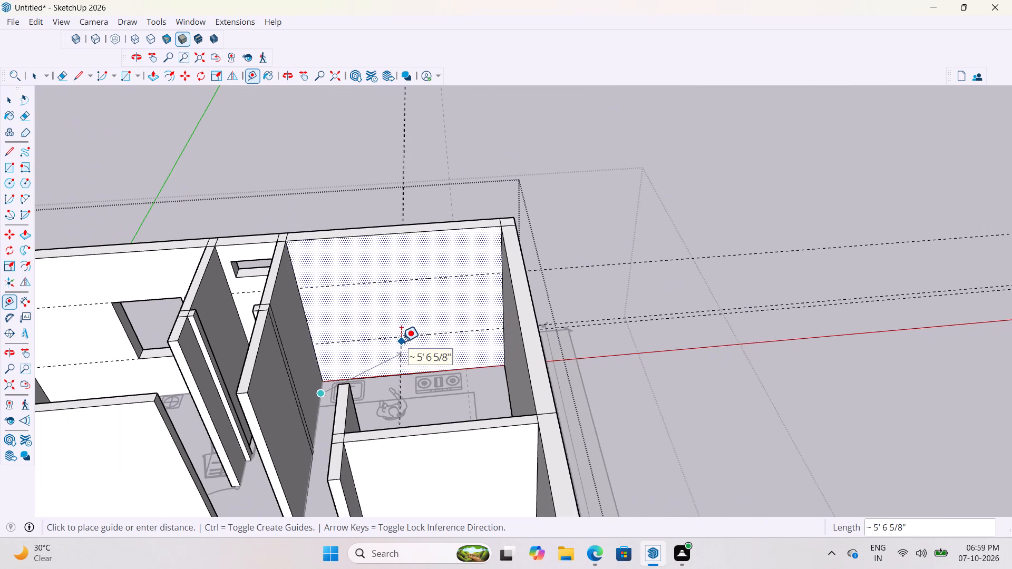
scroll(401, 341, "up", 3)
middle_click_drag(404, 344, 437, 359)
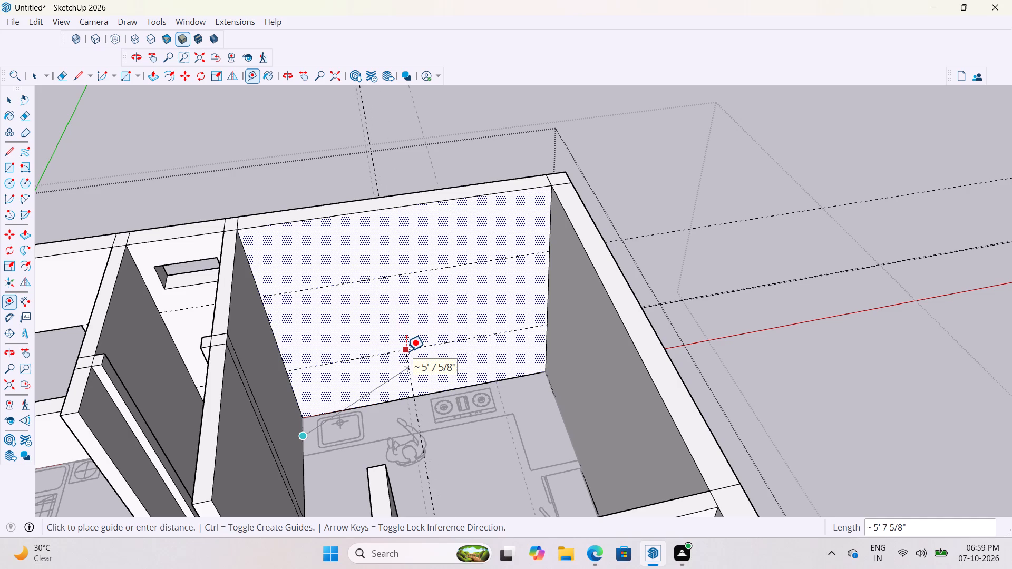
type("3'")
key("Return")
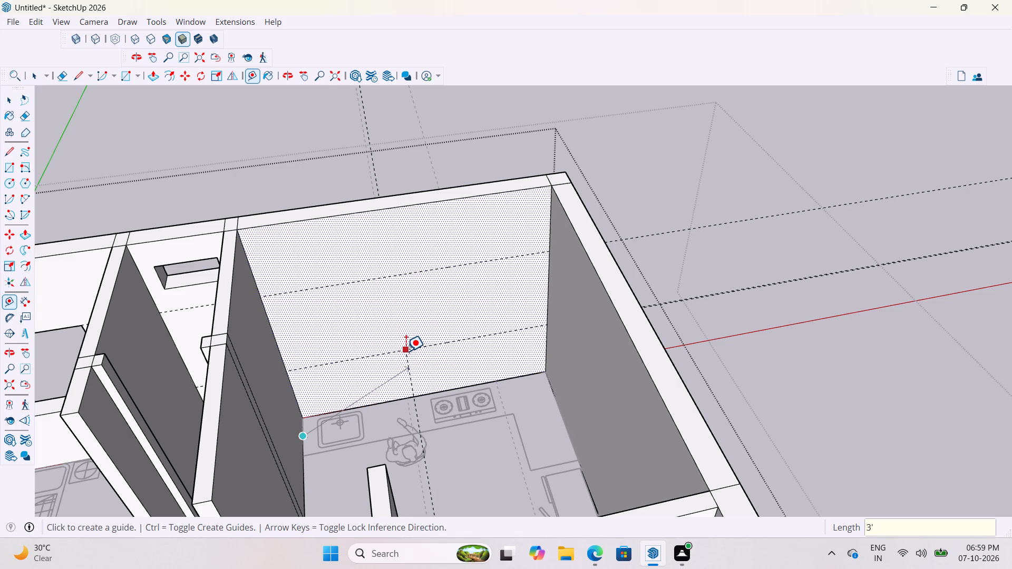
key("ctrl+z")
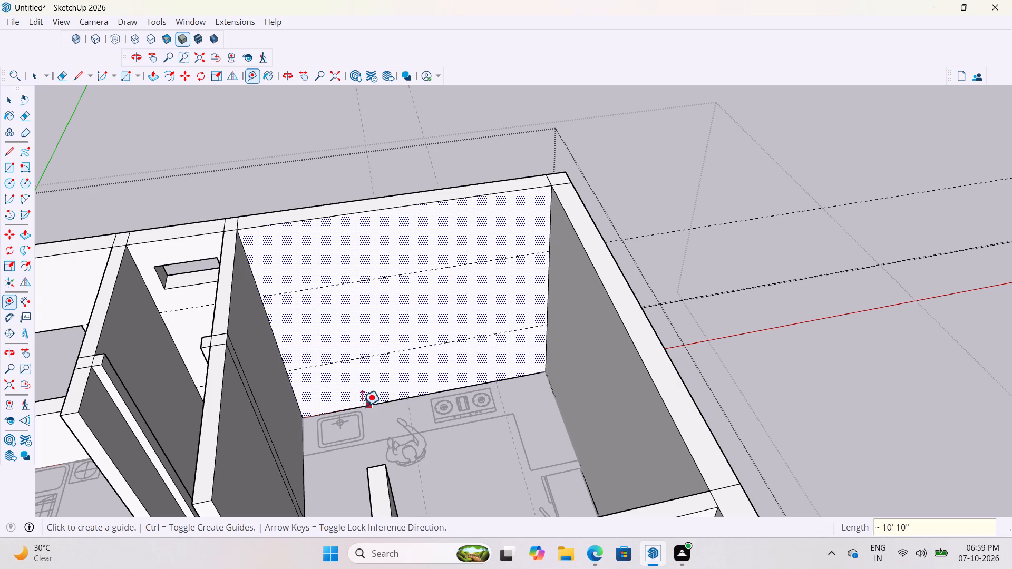
Place a guide about 8' 4" from the side wall's top edge, meeting the 3' guide on the kitchen outer wall.
left_click(300, 421)
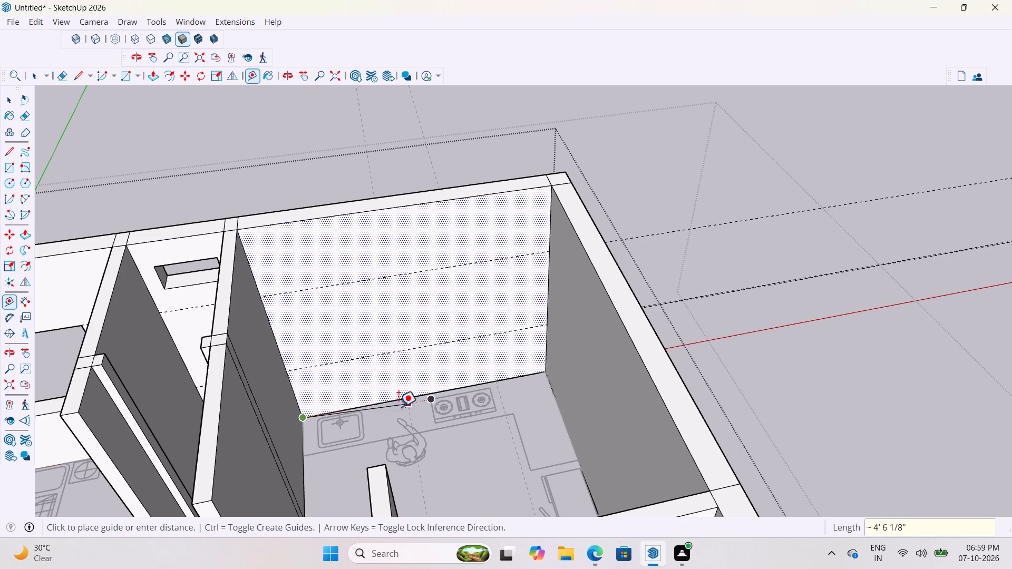
key("space")
key("t")
left_click(231, 325)
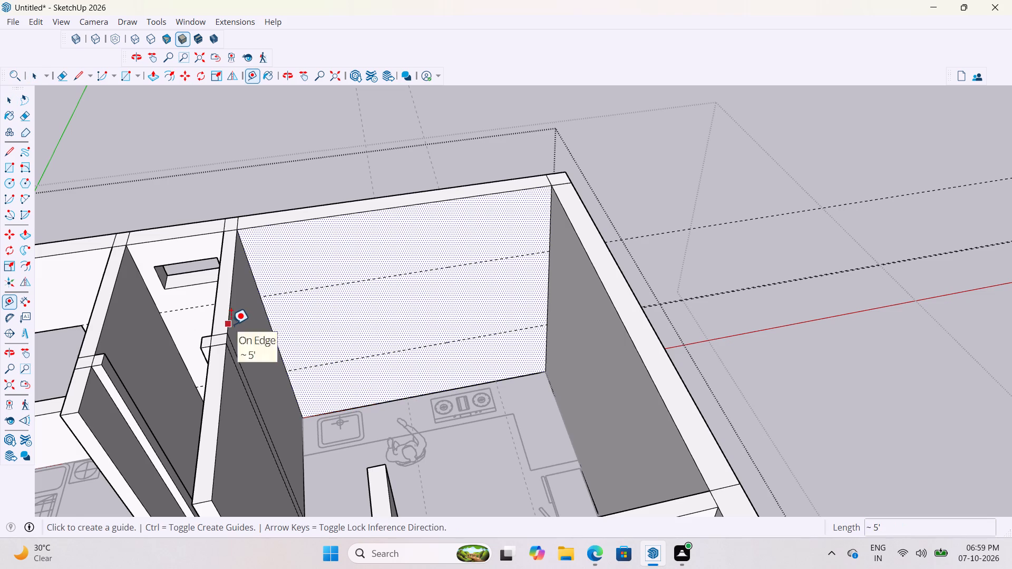
left_click(400, 351)
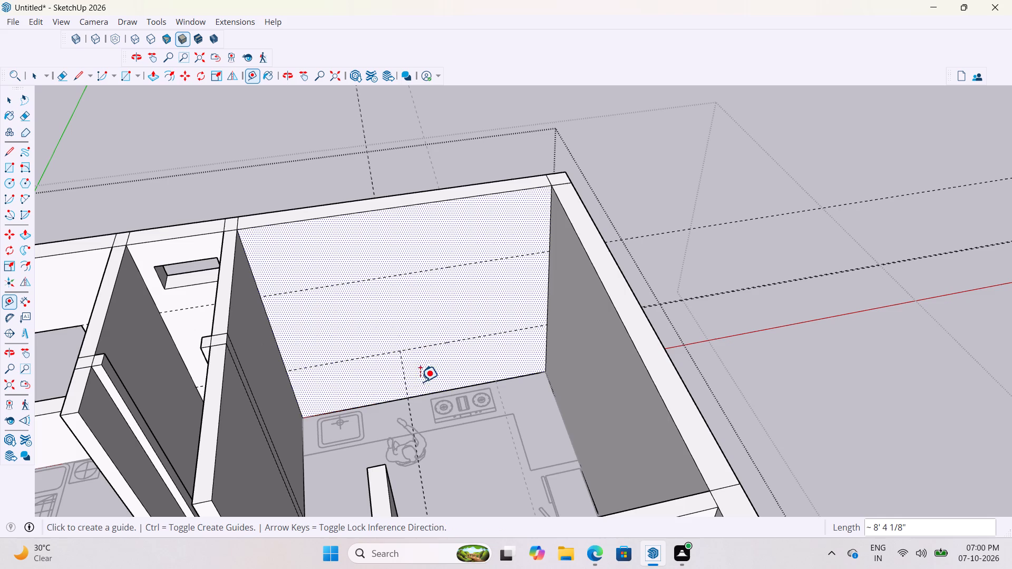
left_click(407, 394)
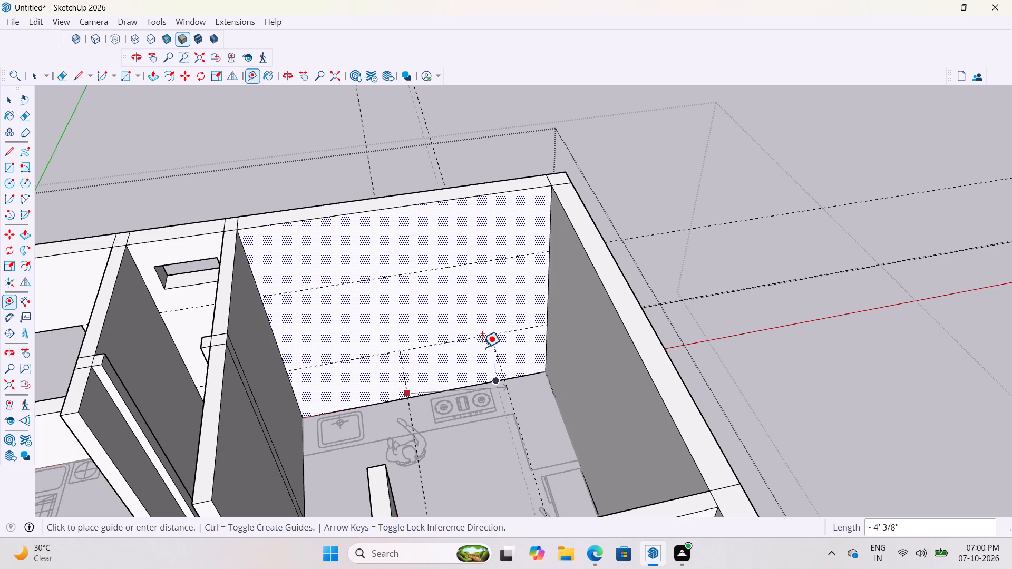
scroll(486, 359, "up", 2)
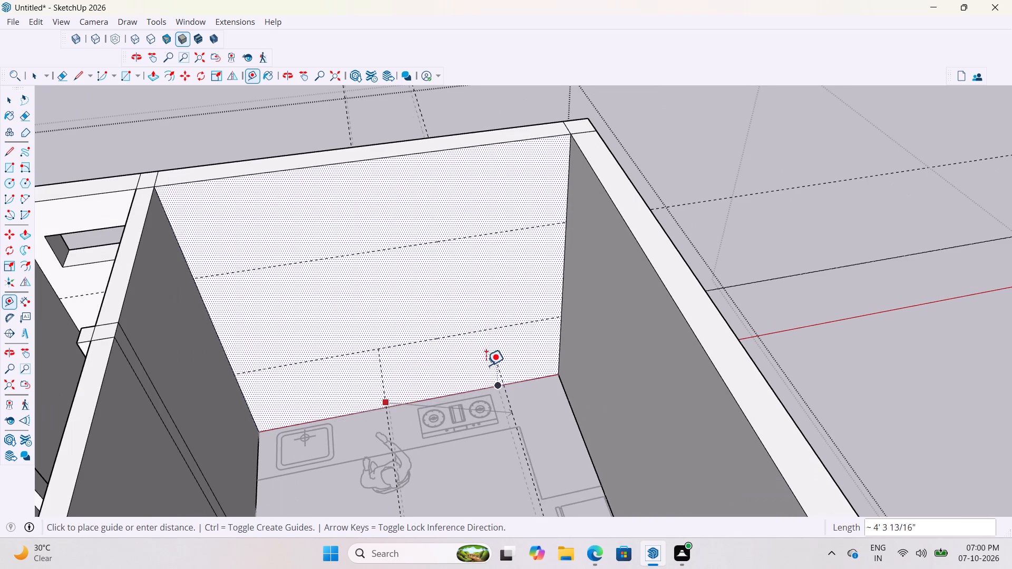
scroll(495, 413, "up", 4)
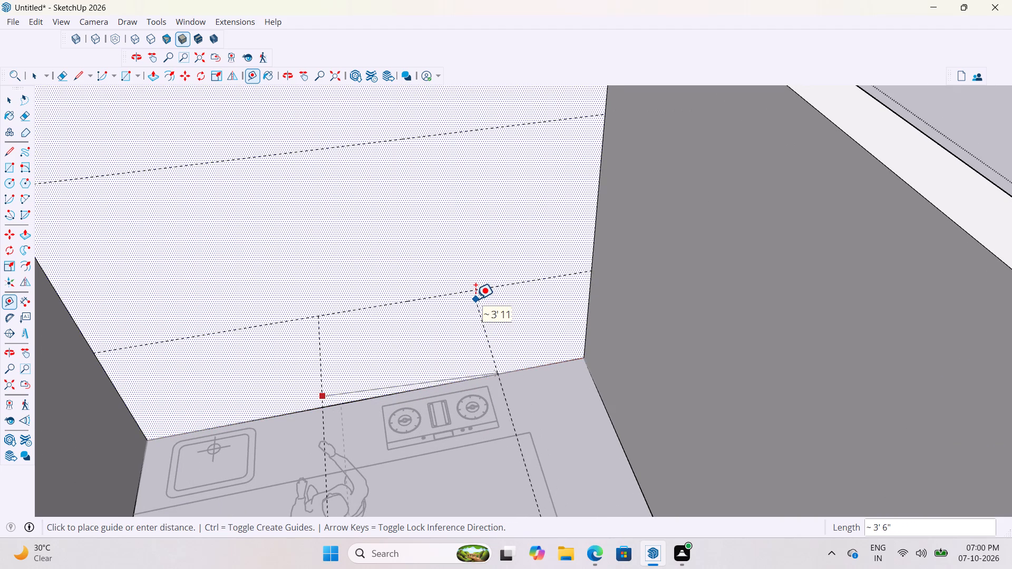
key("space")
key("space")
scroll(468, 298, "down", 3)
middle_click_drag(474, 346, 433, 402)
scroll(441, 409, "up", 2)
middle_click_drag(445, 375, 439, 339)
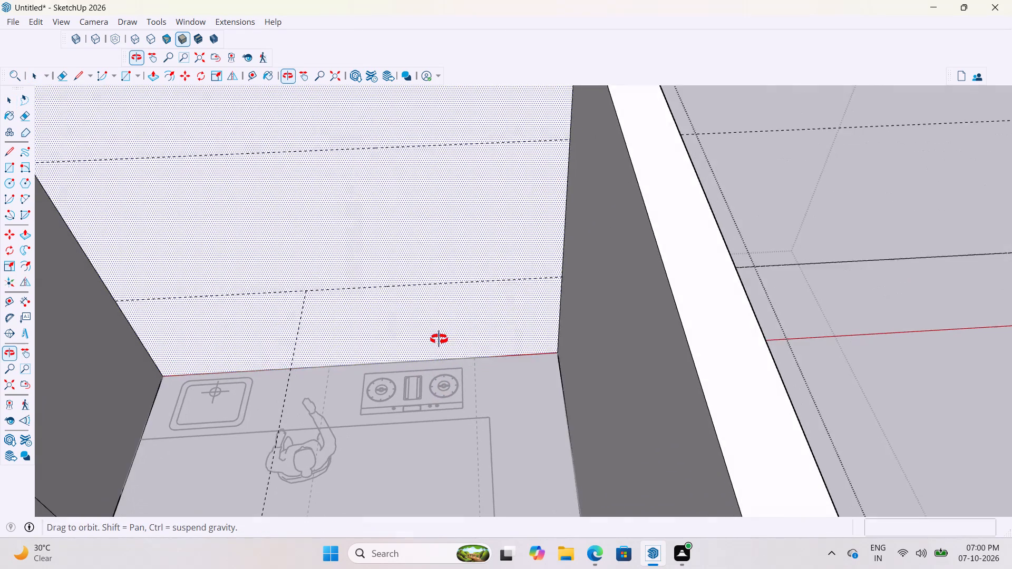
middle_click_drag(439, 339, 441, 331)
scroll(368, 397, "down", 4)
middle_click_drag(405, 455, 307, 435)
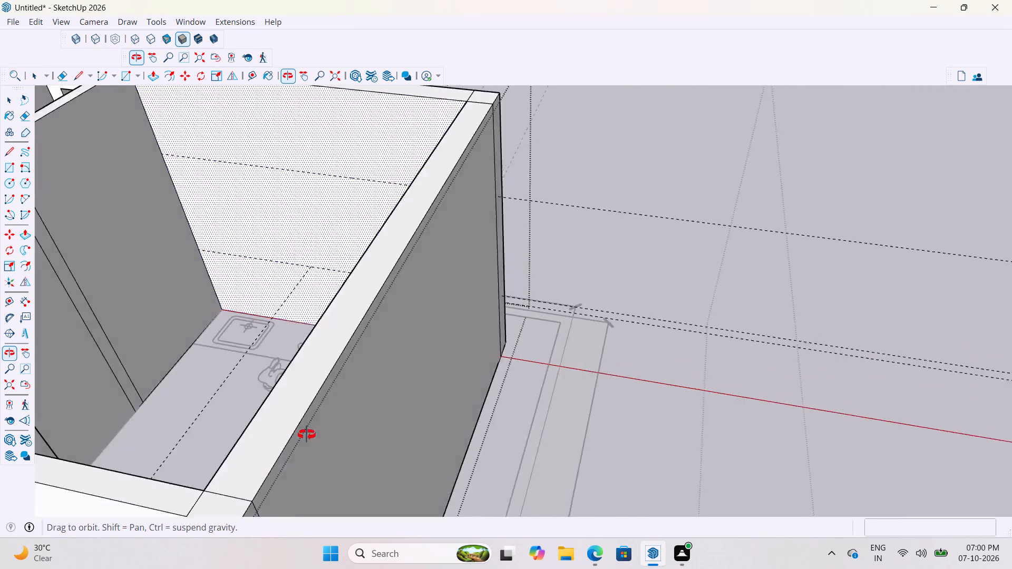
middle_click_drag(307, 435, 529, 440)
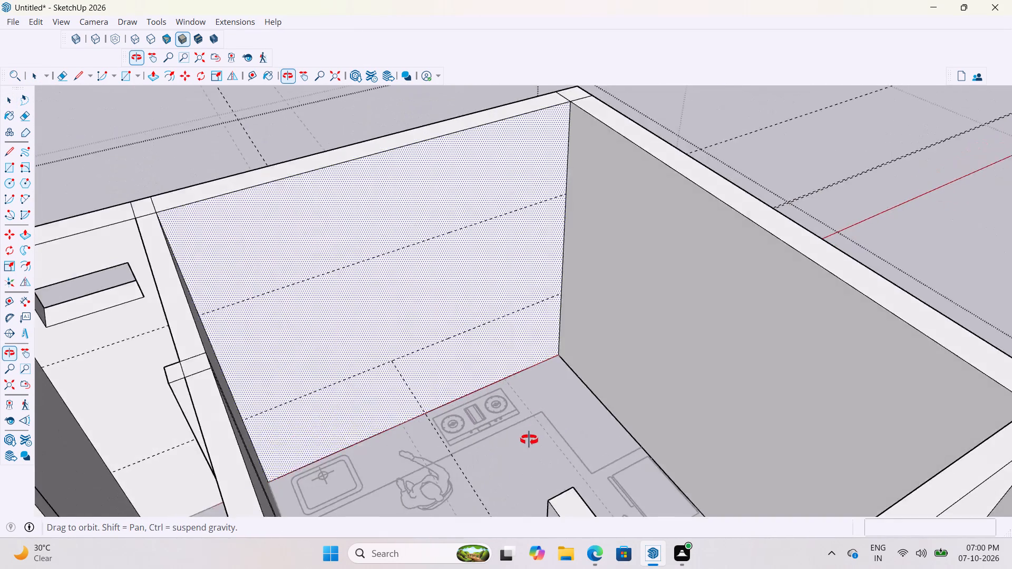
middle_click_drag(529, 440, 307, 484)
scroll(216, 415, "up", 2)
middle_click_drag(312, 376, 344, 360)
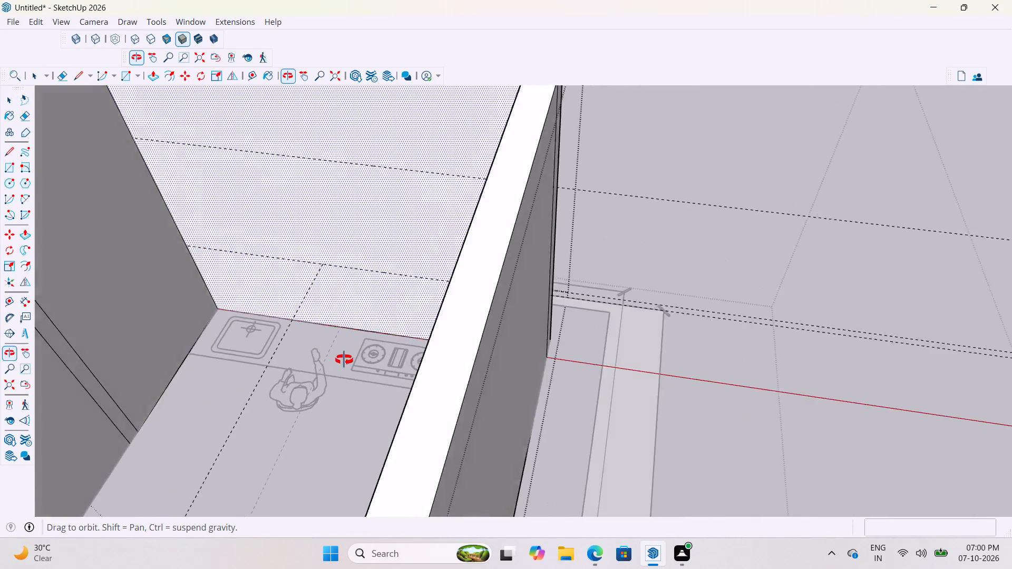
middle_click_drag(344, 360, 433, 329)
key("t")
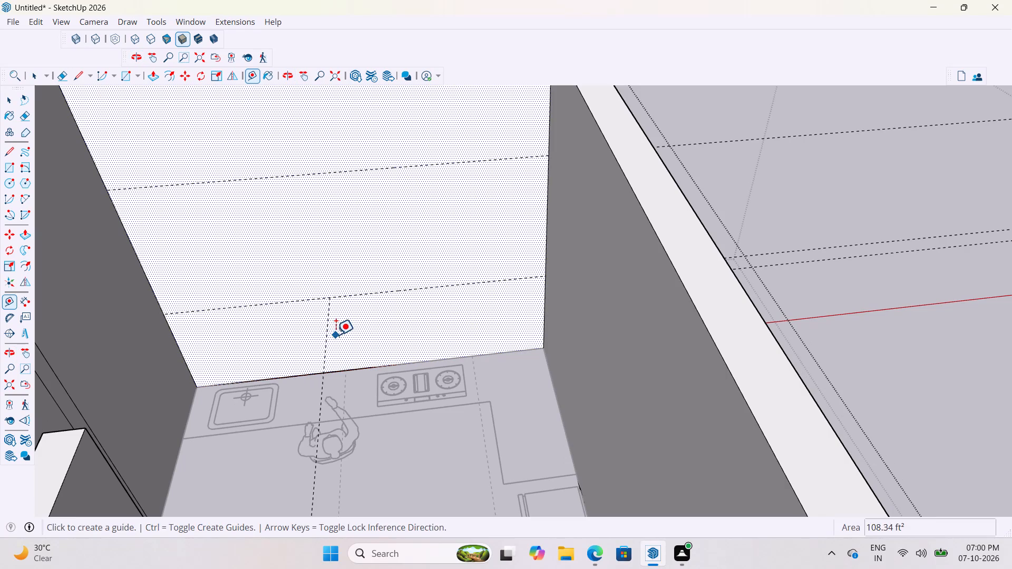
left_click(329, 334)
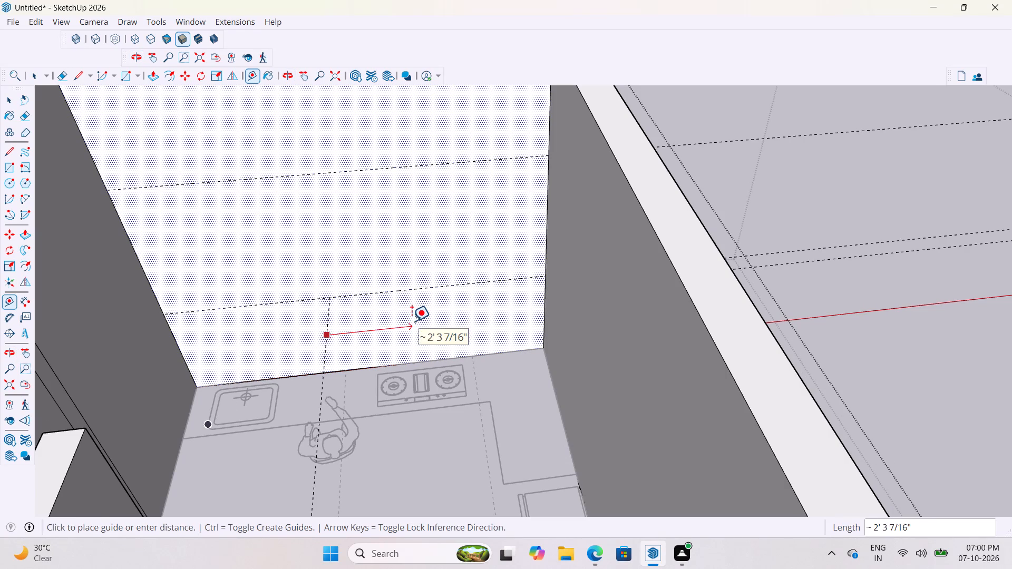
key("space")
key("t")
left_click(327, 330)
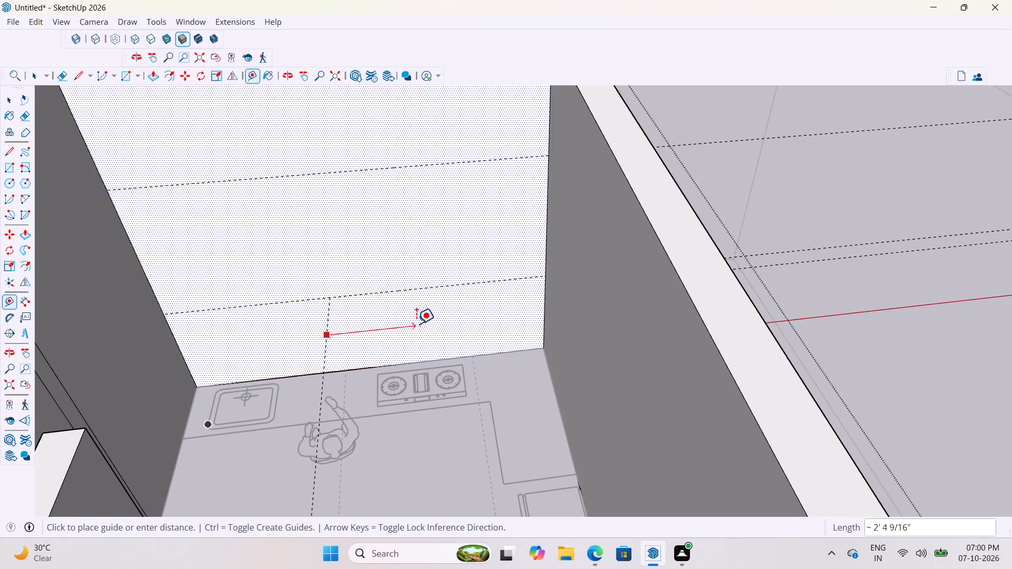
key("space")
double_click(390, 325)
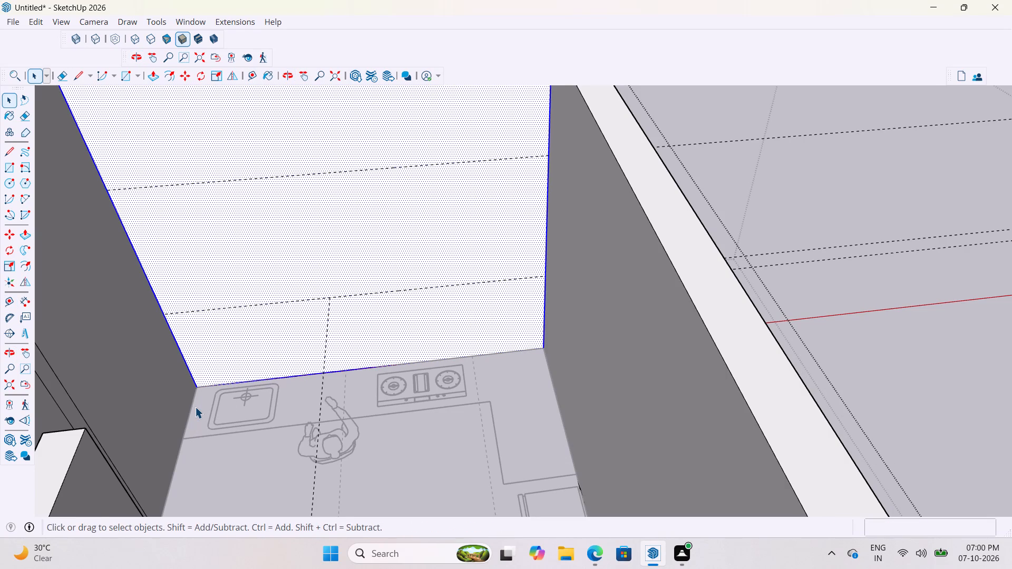
Place a second parallel guide about 11' 10" from the side wall's top edge, beside the stove, and leave the walls group.
key("t")
scroll(315, 434, "down", 3)
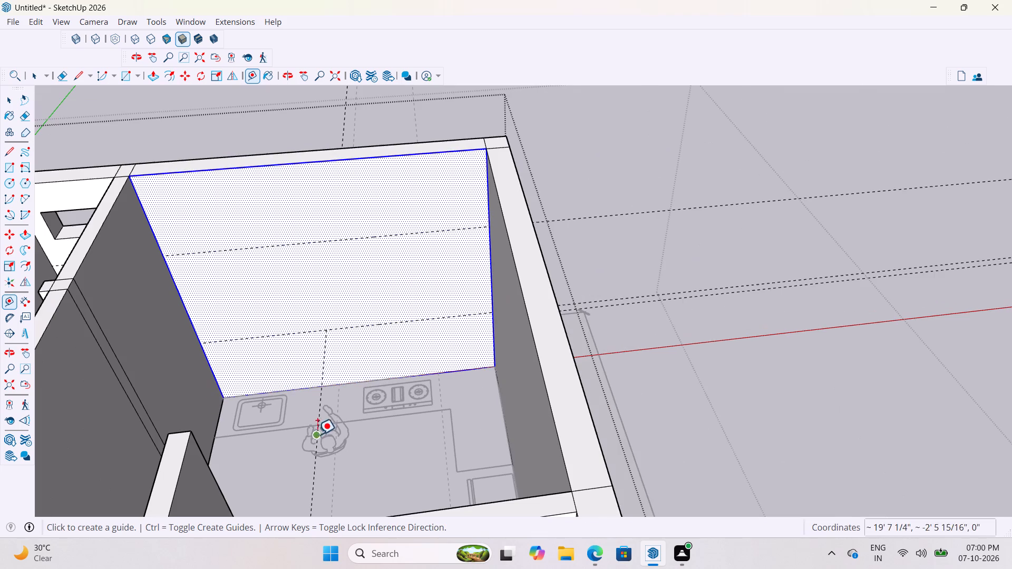
left_click(88, 256)
scroll(411, 367, "up", 1)
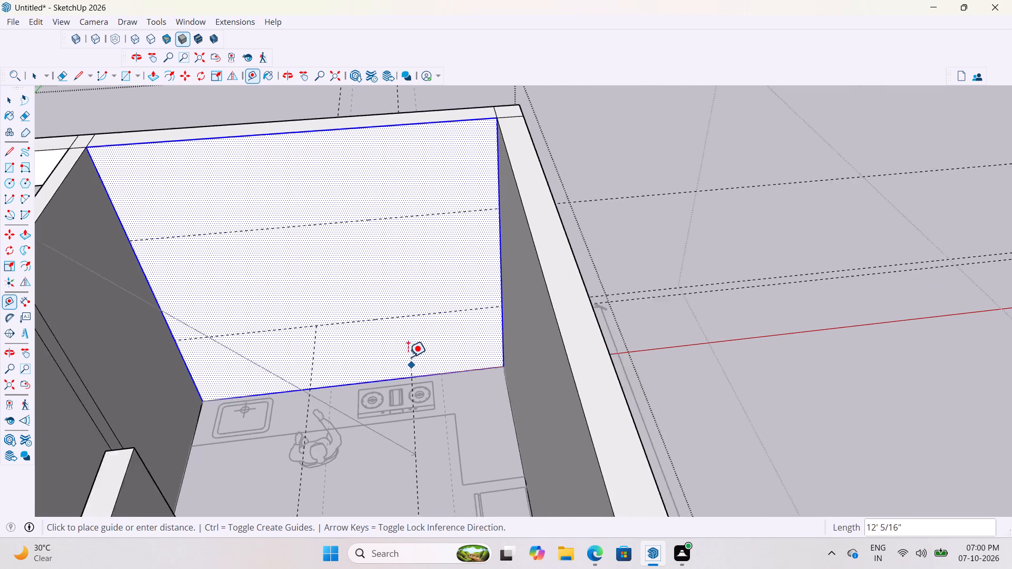
scroll(408, 357, "up", 1)
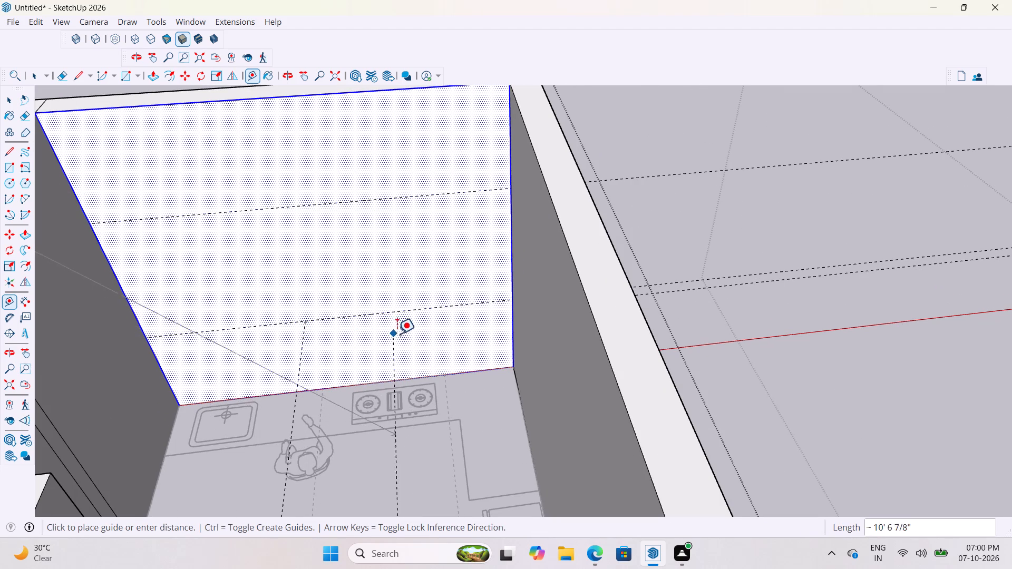
left_click(441, 337)
scroll(425, 383, "down", 7)
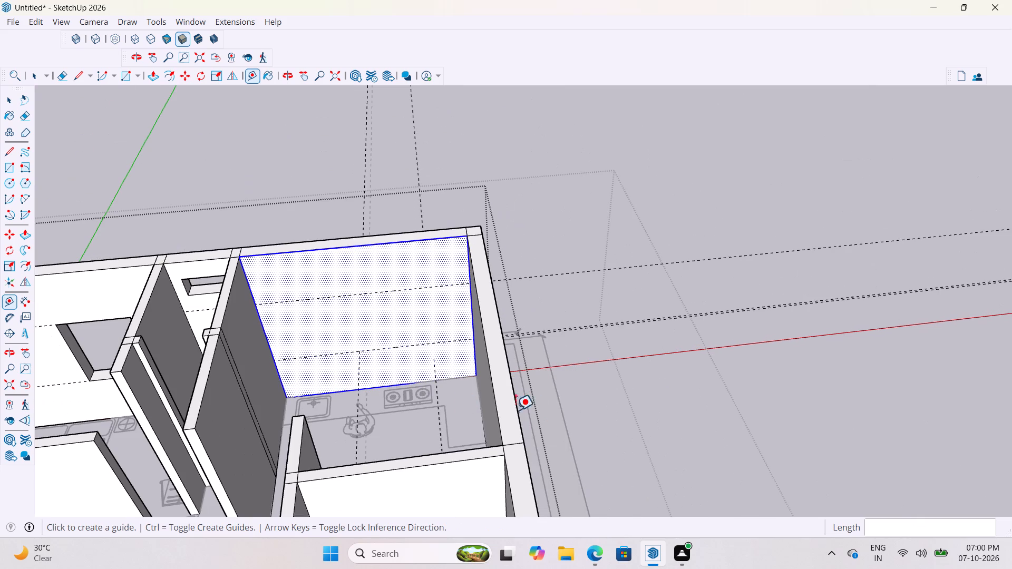
key("space")
key("space")
left_click(762, 212)
Move the floor guide beside the stove up about 2' 11" onto the 3' guide on the kitchen outer wall.
scroll(330, 377, "up", 5)
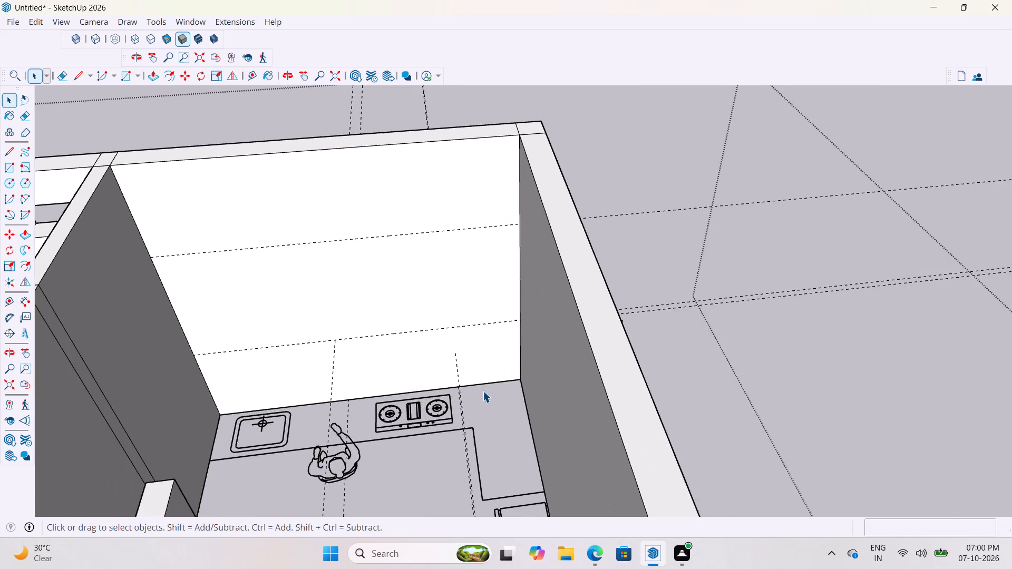
middle_click_drag(474, 393, 432, 405)
scroll(295, 302, "down", 2)
middle_click_drag(344, 308, 401, 311)
scroll(406, 350, "up", 1)
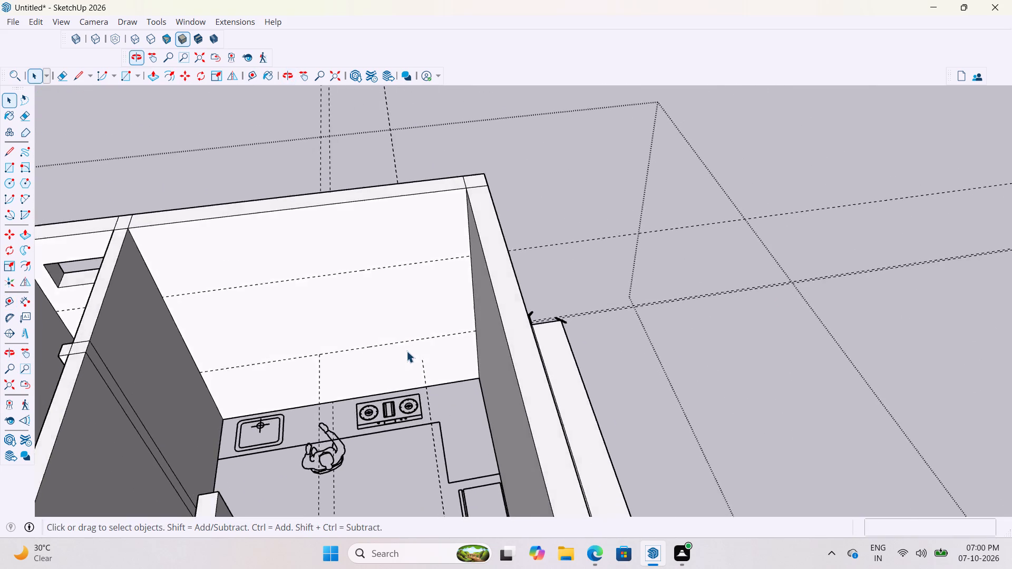
scroll(406, 351, "up", 2)
scroll(474, 440, "down", 1)
middle_click_drag(419, 440, 47, 485)
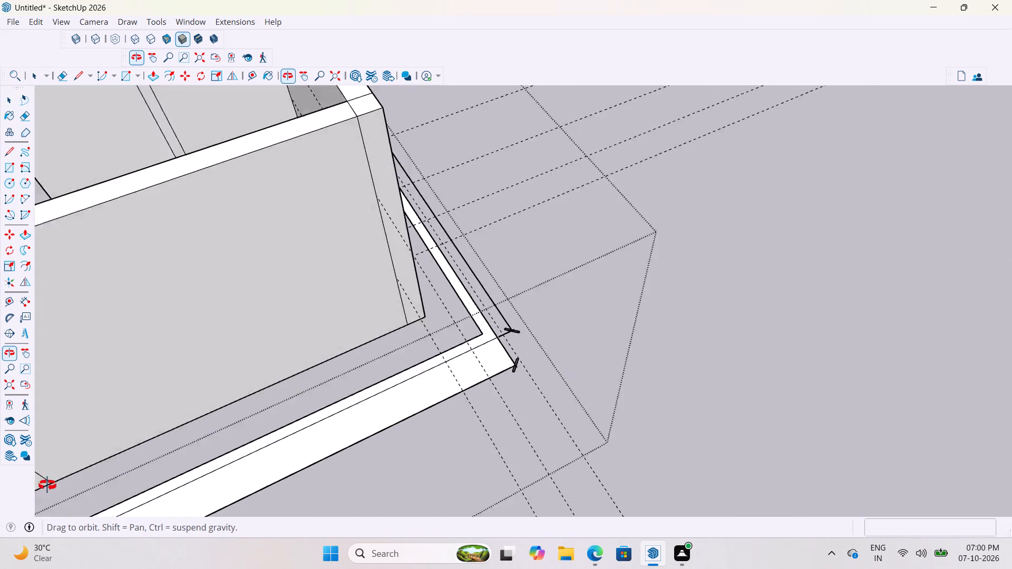
middle_click_drag(47, 485, 506, 427)
scroll(405, 404, "up", 6)
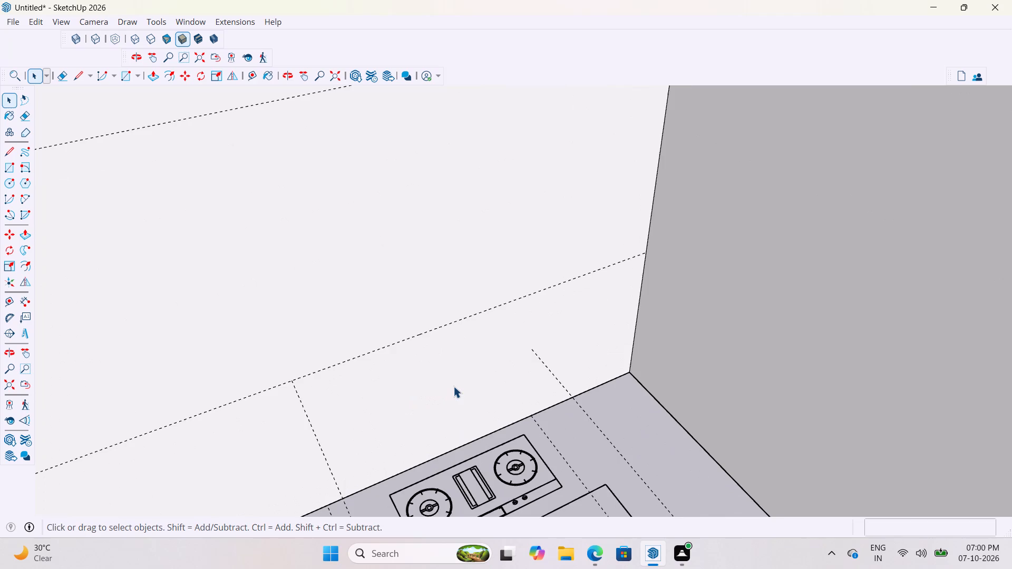
scroll(526, 396, "up", 2)
middle_click_drag(540, 390, 493, 385)
scroll(493, 385, "down", 1)
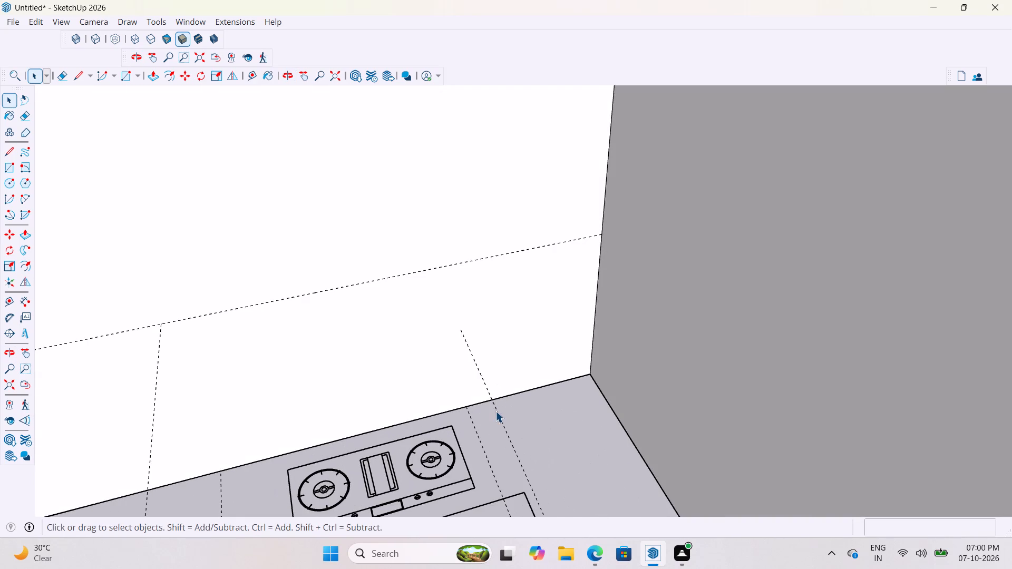
left_click(484, 455)
scroll(489, 462, "down", 3)
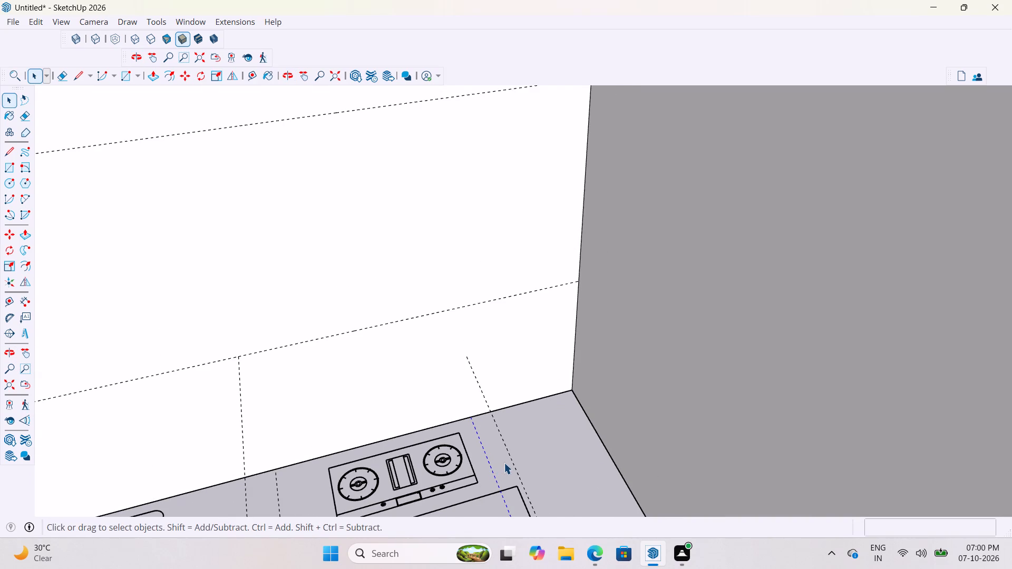
key("m")
left_click(470, 419)
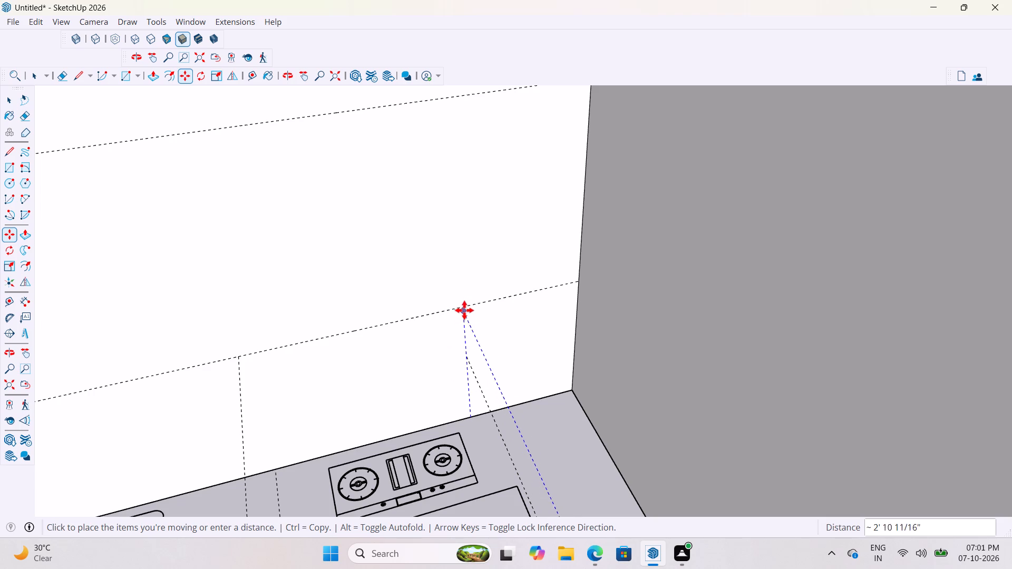
left_click(464, 310)
scroll(469, 393, "down", 3)
scroll(476, 426, "up", 2)
key("space")
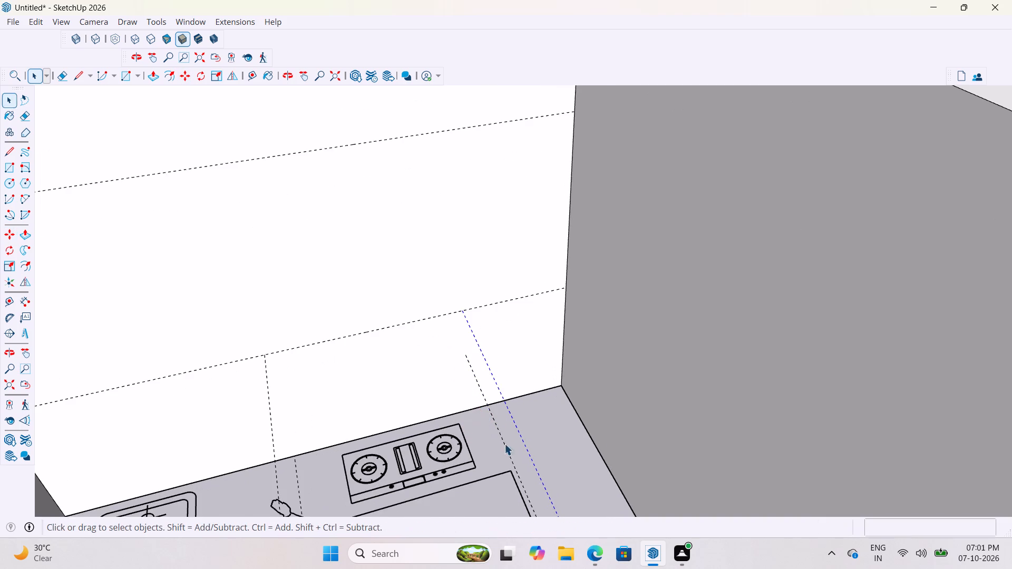
key("space")
Draw a window rectangle about 4' by 4' on the kitchen outer wall, between the 3' guide and the guide 4' above it.
scroll(507, 477, "down", 2)
middle_click_drag(520, 496, 467, 530)
scroll(467, 530, "up", 1)
scroll(472, 545, "down", 3)
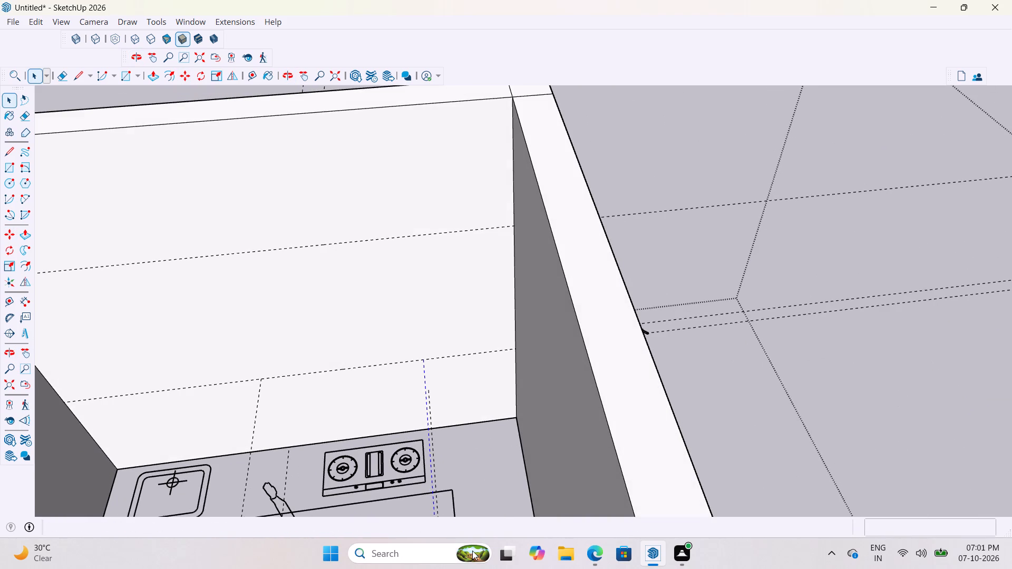
scroll(454, 375, "down", 2)
key("r")
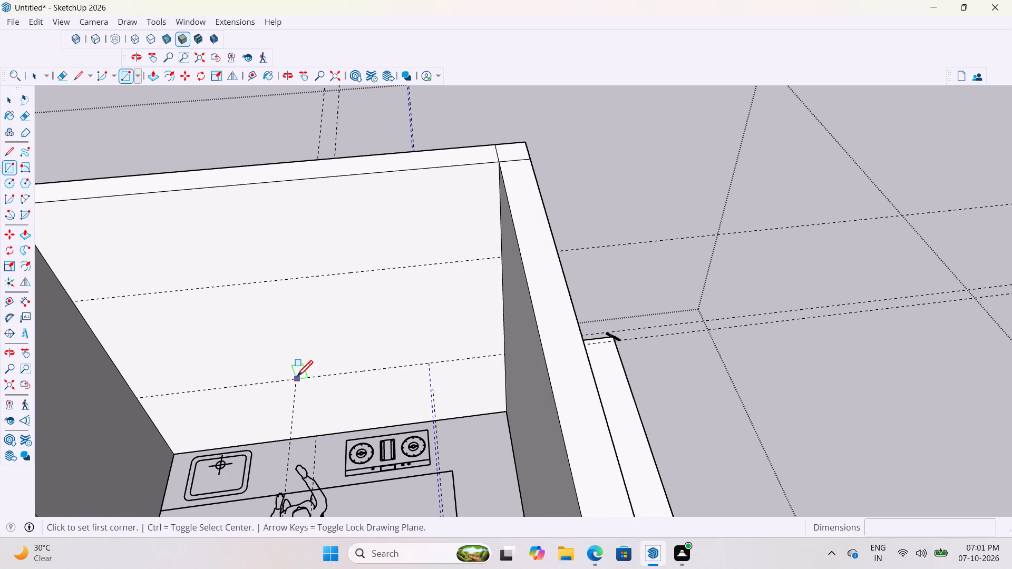
left_click(296, 379)
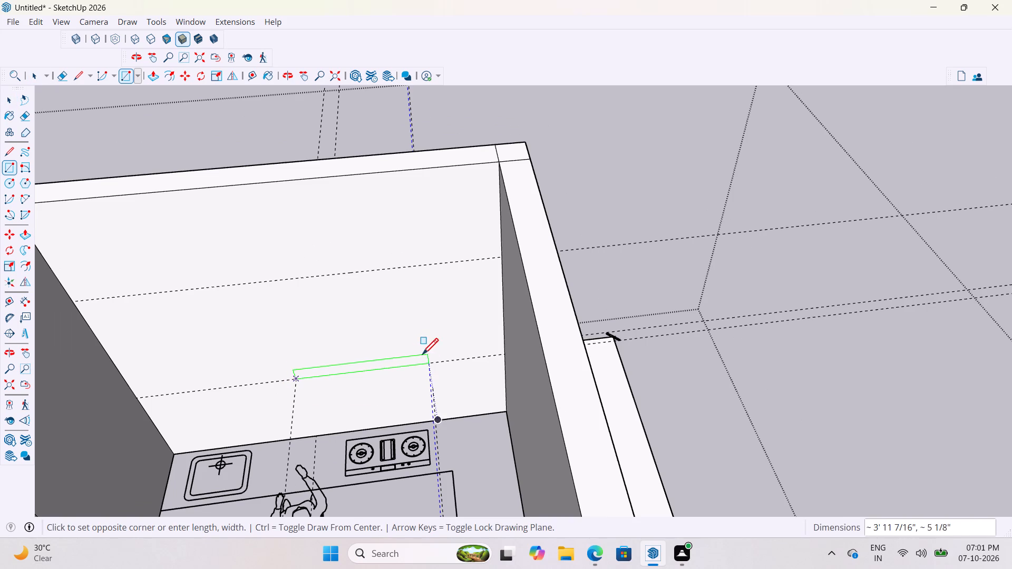
left_click(416, 267)
scroll(430, 312, "up", 4)
key("space")
key("space")
scroll(382, 372, "down", 5)
Push/Pull the kitchen window rectangle about 9" through the thickness of the outer wall.
left_click(339, 359)
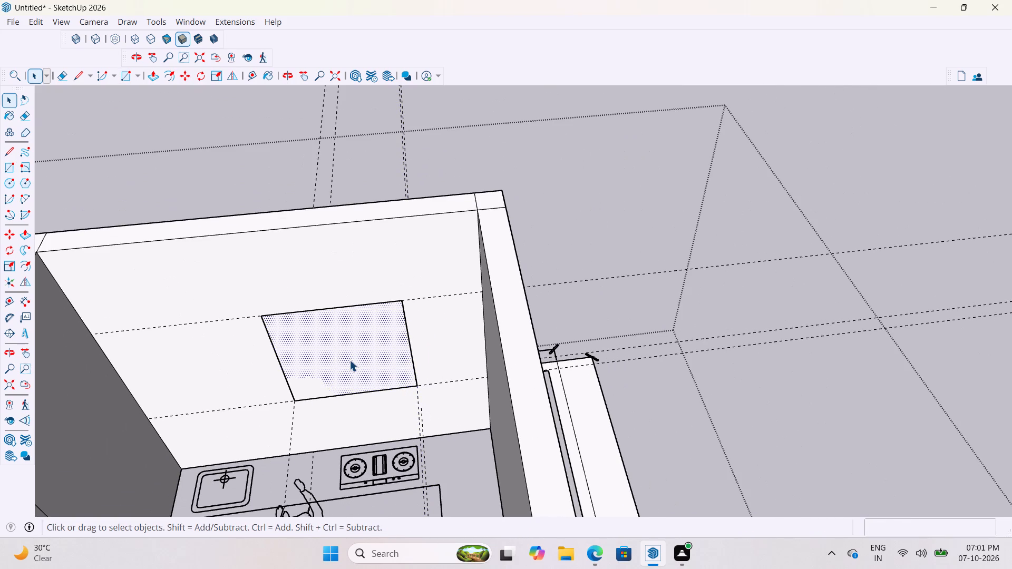
key("p")
left_click(341, 357)
key("space")
double_click(375, 324)
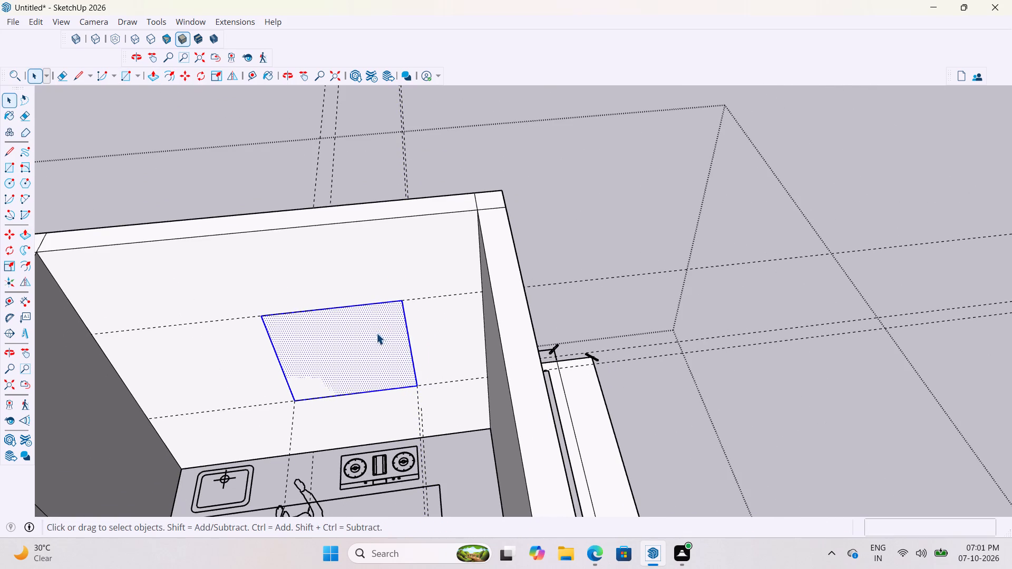
key("p")
left_click(372, 329)
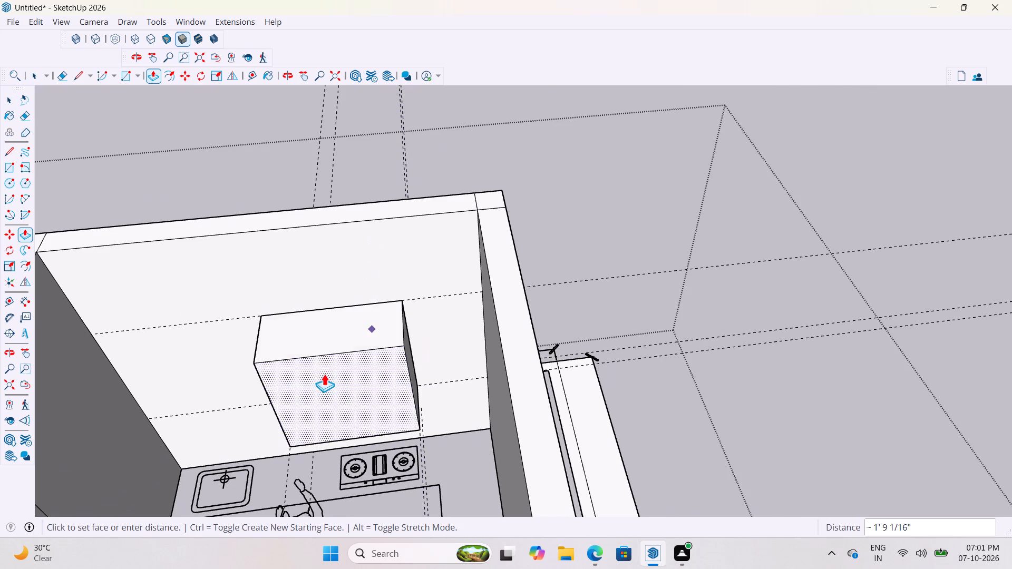
middle_click_drag(375, 224, 521, 284)
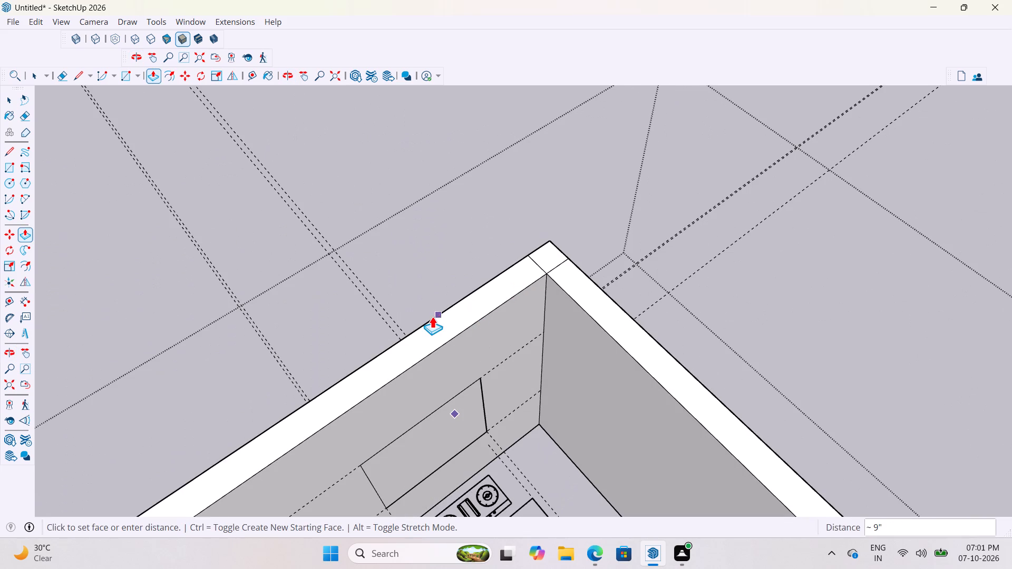
left_click(432, 316)
scroll(507, 403, "down", 3)
Delete the inner face of the kitchen window rectangle.
key("space")
key("space")
left_click(473, 422)
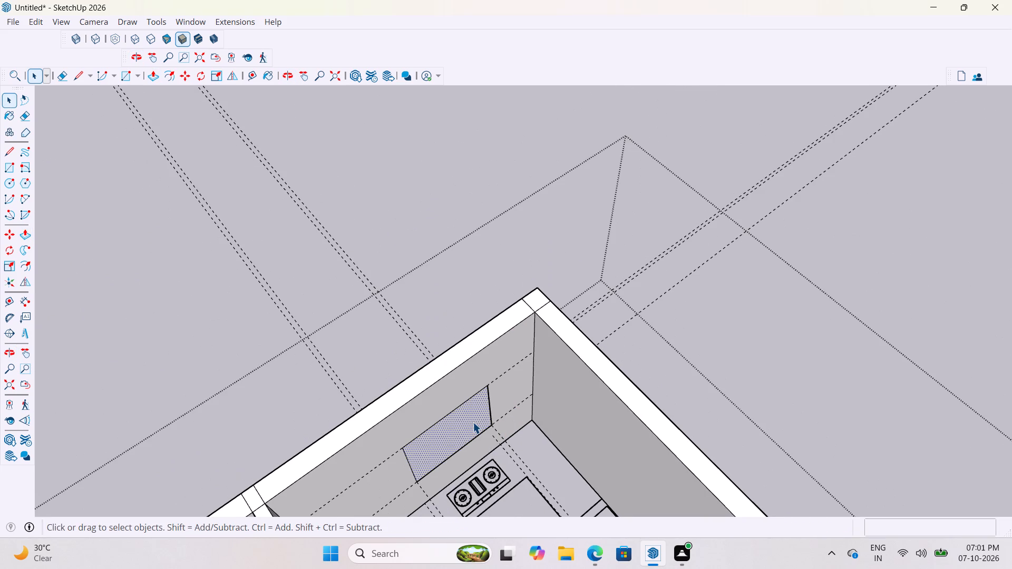
key("Delete")
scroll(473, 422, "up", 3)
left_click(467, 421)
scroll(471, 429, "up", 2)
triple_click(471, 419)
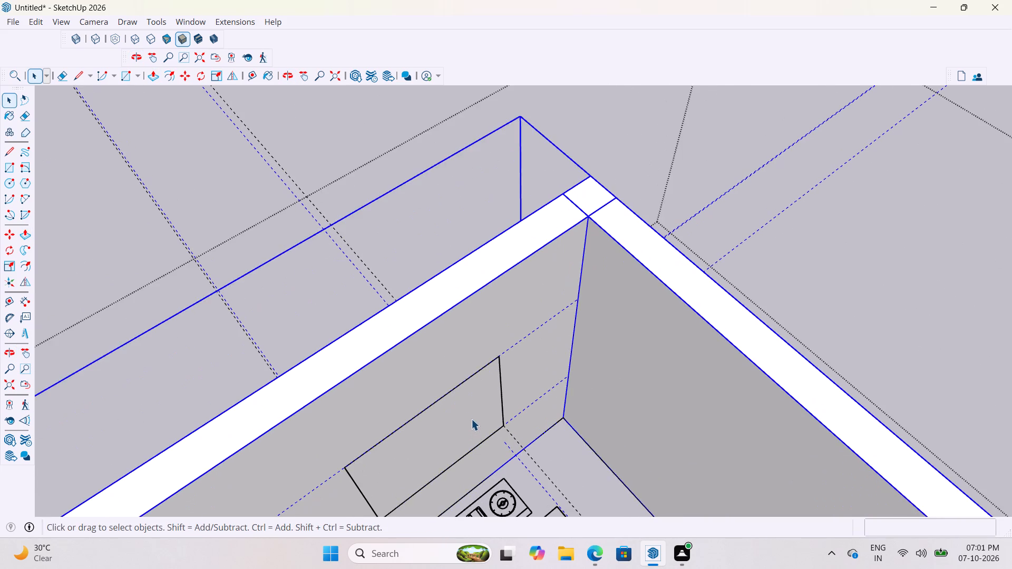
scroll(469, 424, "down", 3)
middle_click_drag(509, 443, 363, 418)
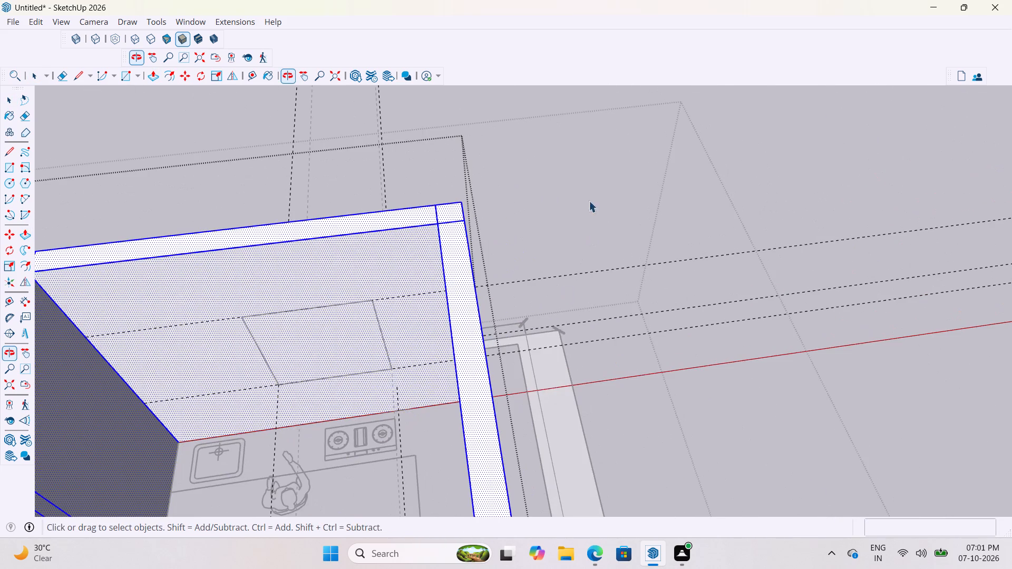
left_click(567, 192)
Draw a 4' by 4' window rectangle on the inner face of the kitchen outer wall, matching the existing window outline between the guides.
scroll(238, 394, "up", 3)
double_click(365, 341)
left_click(365, 342)
scroll(420, 365, "down", 2)
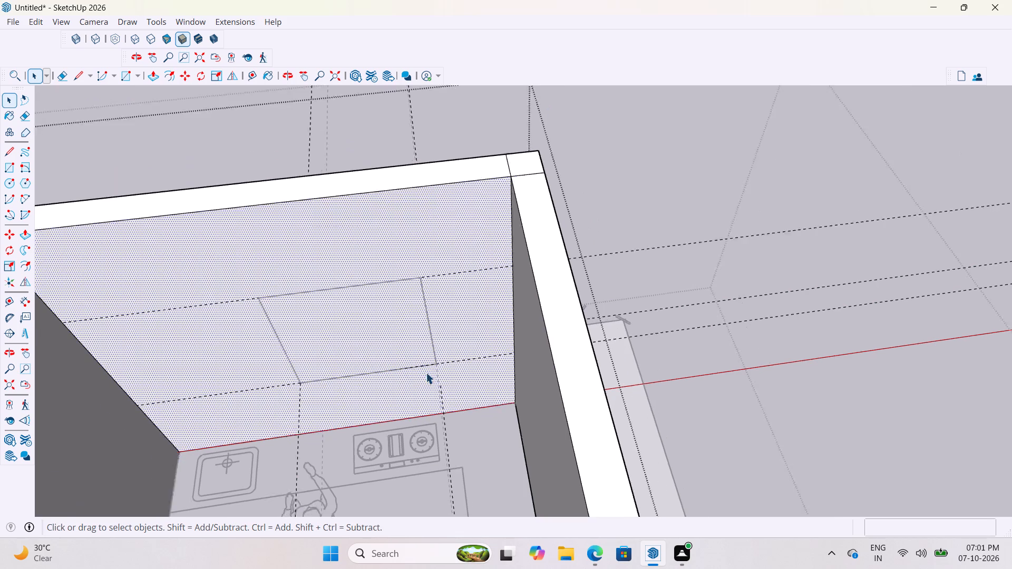
scroll(426, 372, "down", 2)
key("r")
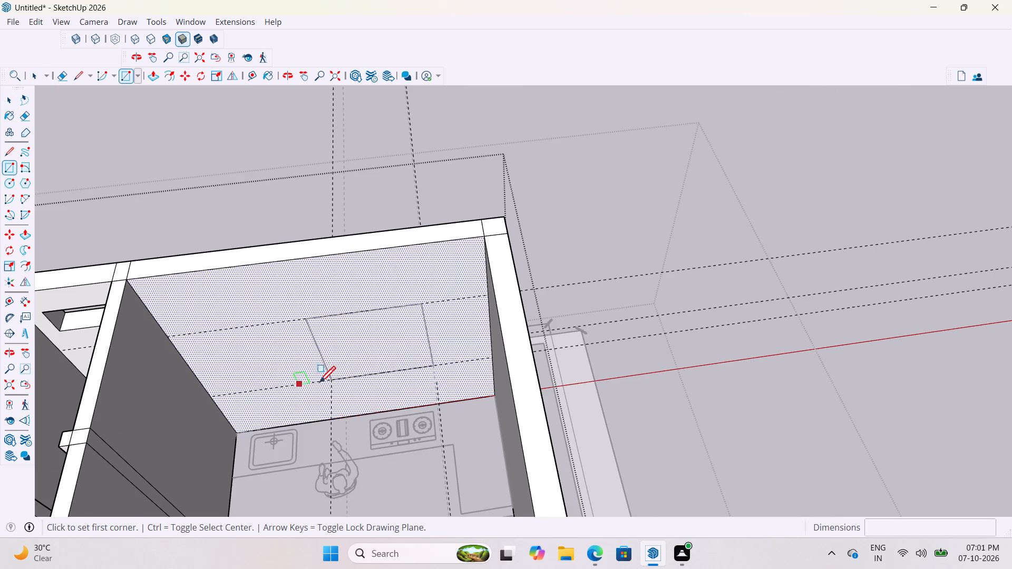
left_click(332, 383)
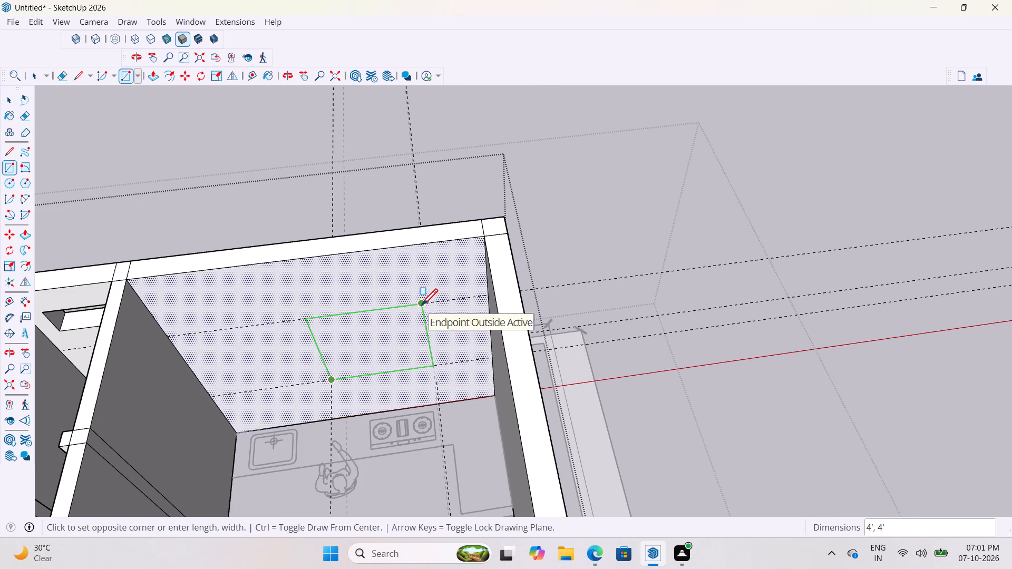
left_click(422, 306)
key("v")
key("v")
left_click(562, 226)
scroll(303, 379, "up", 2)
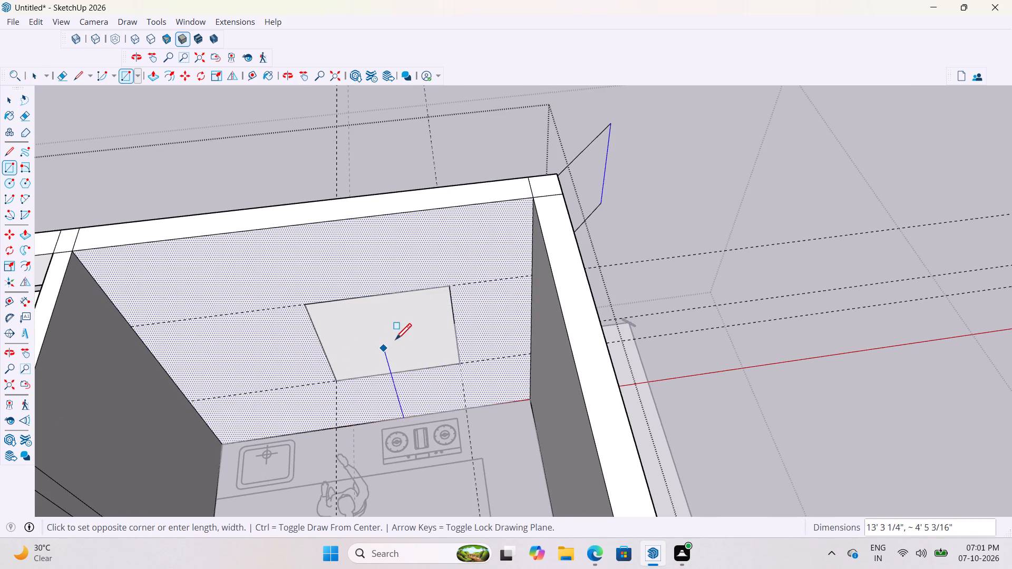
key("space")
key("space")
left_click(636, 173)
Push/Pull the kitchen window rectangle about 9" into the outer wall's thickness.
left_click(366, 336)
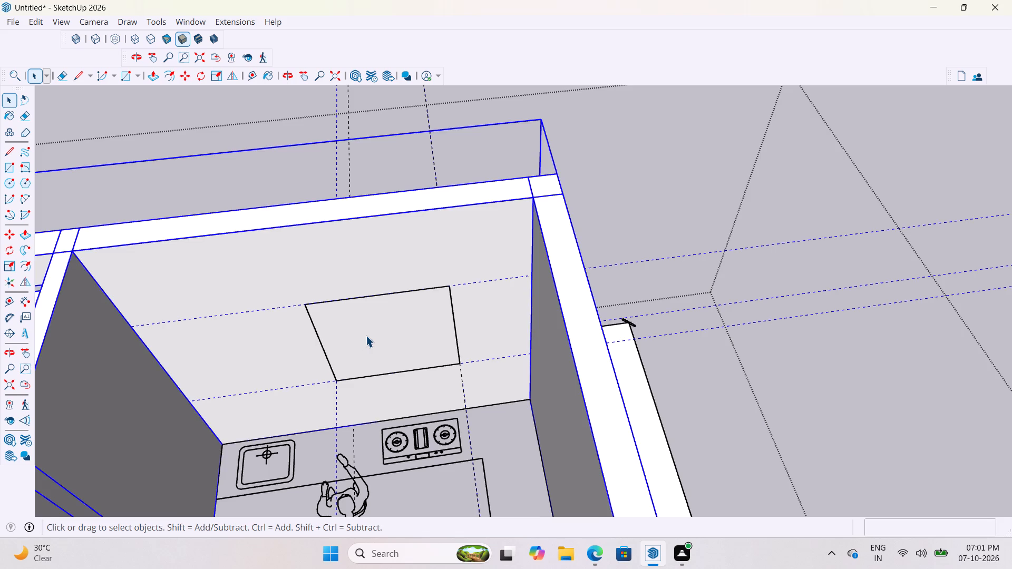
double_click(373, 336)
left_click(404, 346)
key("p")
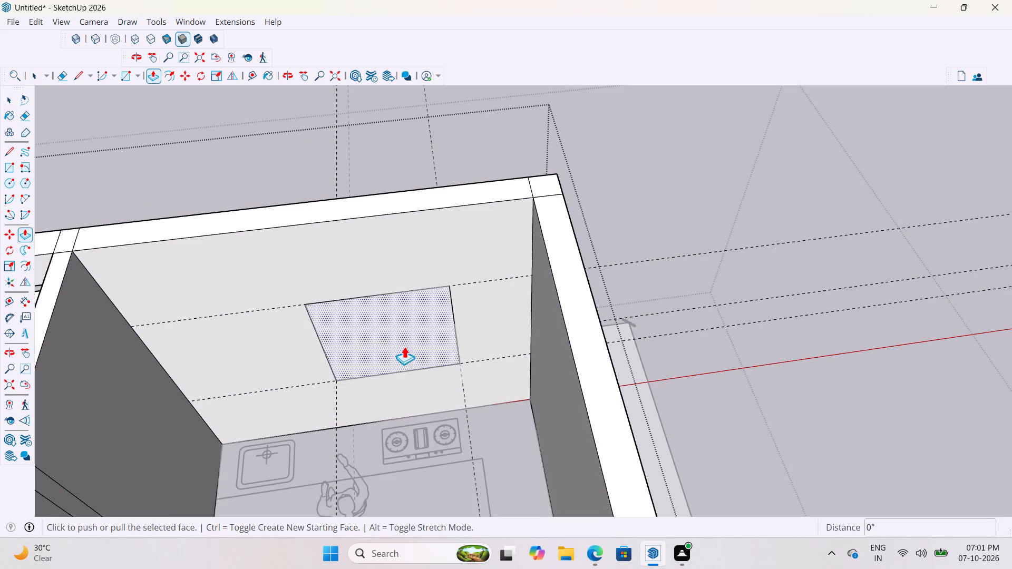
left_click(404, 346)
left_click(426, 185)
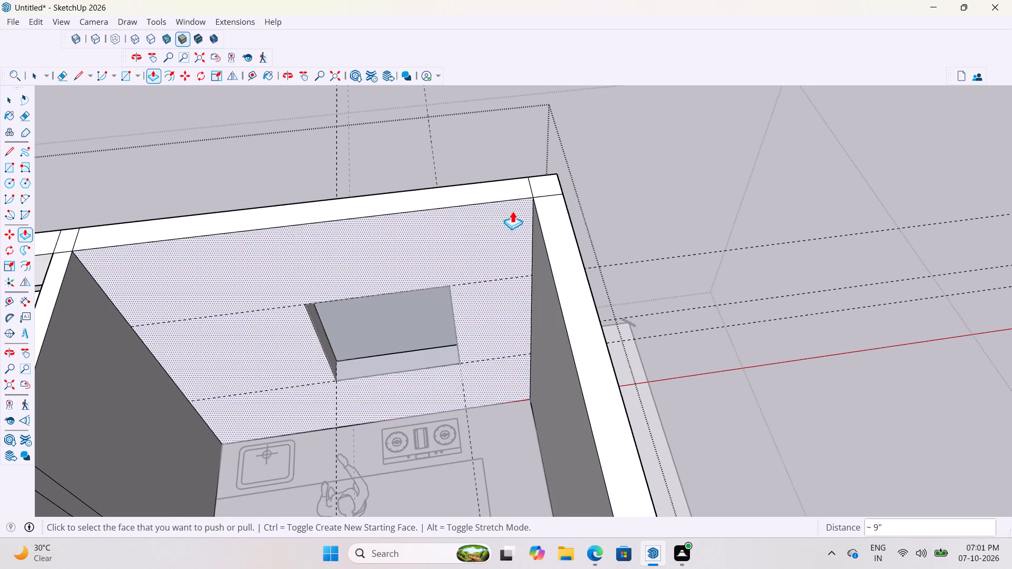
key("space")
key("b")
key("space")
left_click(664, 147)
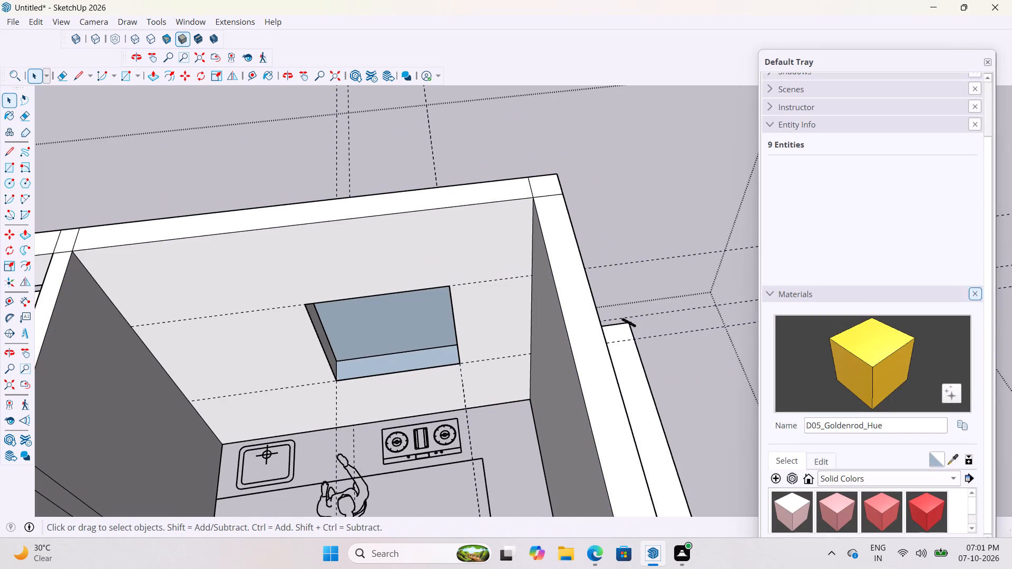
left_click(989, 63)
left_click(678, 216)
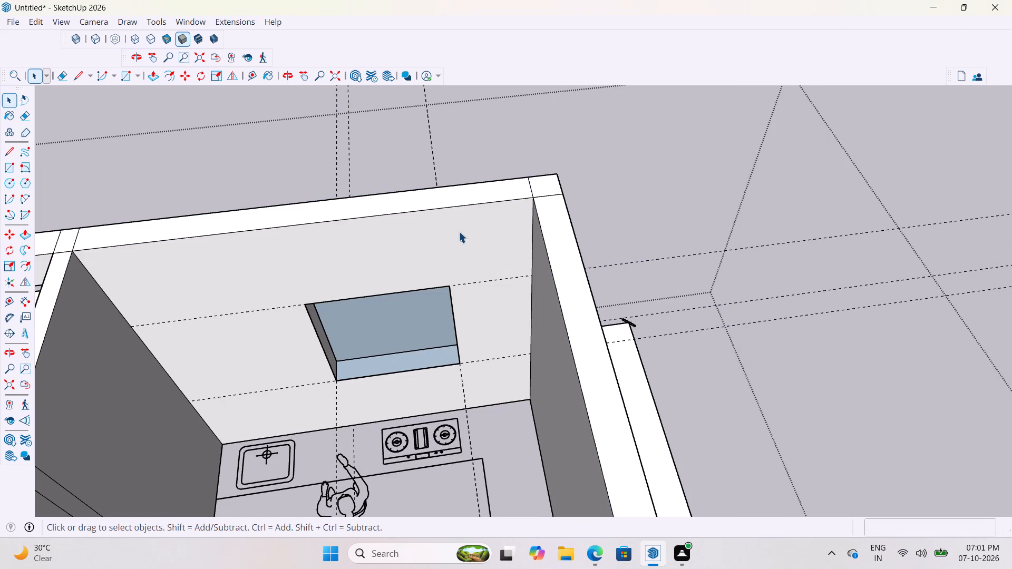
Delete the remaining back face of the kitchen window recess to open the window through the wall.
scroll(512, 284, "down", 7)
middle_click_drag(672, 345, 591, 344)
scroll(443, 340, "up", 6)
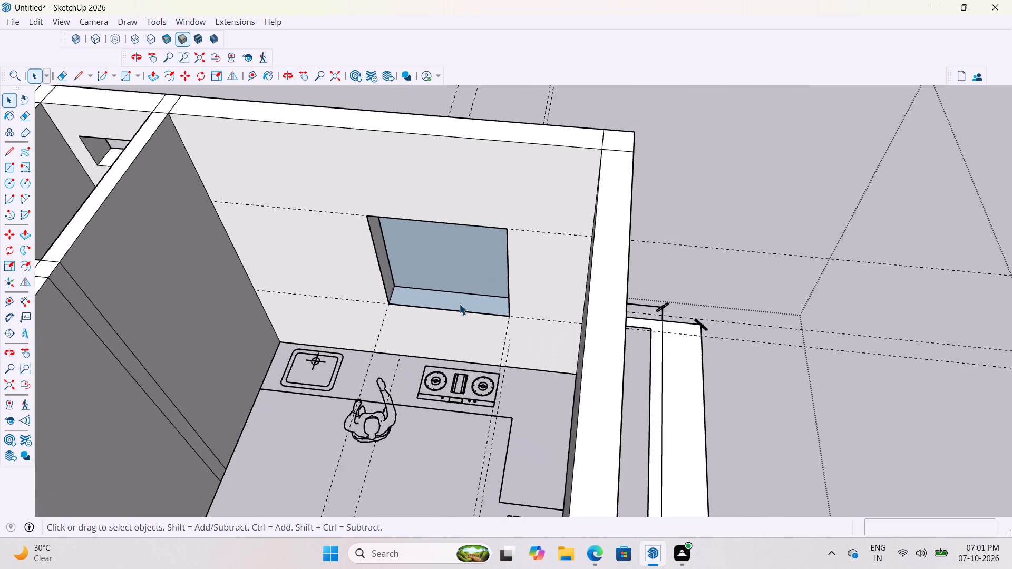
scroll(459, 303, "up", 3)
middle_click_drag(446, 288, 0, 386)
scroll(327, 344, "down", 3)
middle_click_drag(317, 312, 436, 269)
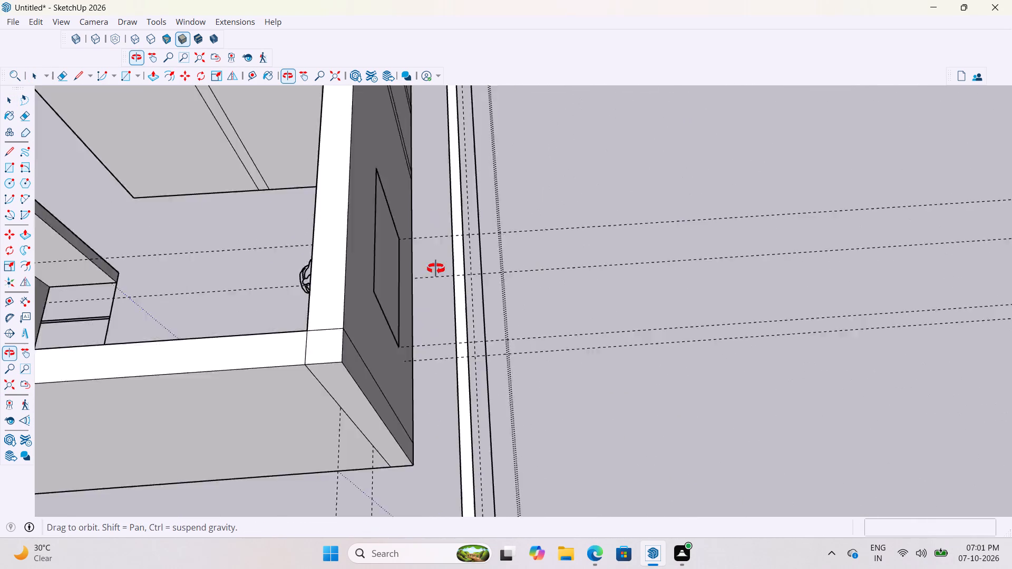
middle_click_drag(436, 269, 761, 139)
scroll(767, 136, "up", 1)
scroll(766, 160, "down", 7)
scroll(419, 458, "up", 3)
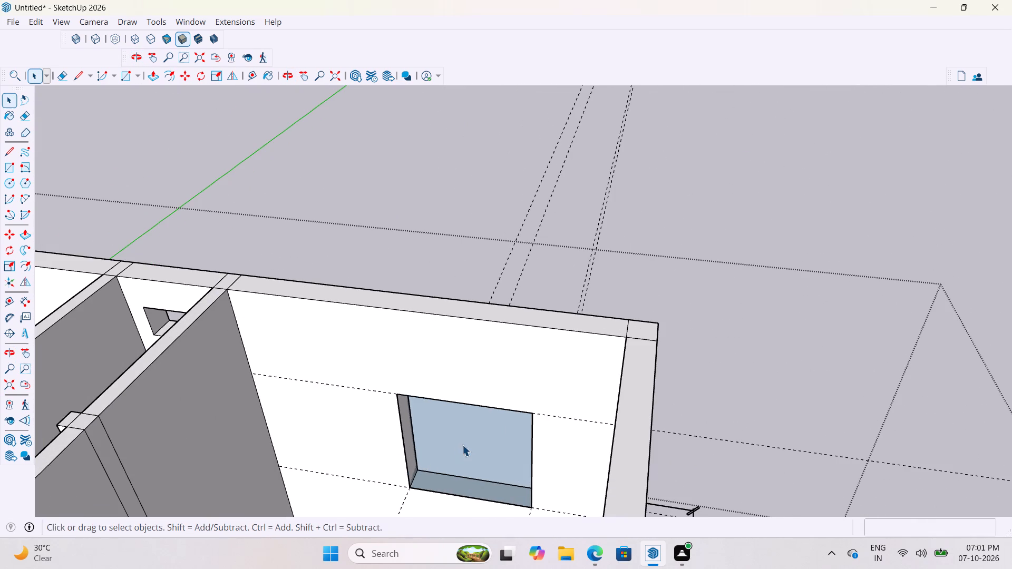
left_click(462, 445)
key("Delete")
scroll(572, 361, "down", 3)
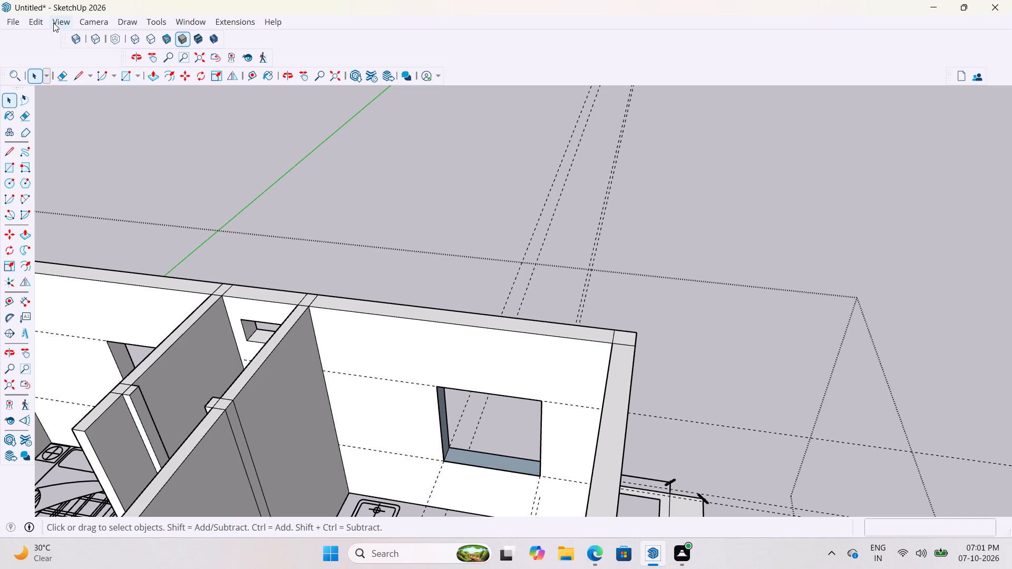
Delete all guides in the model.
left_click(53, 23)
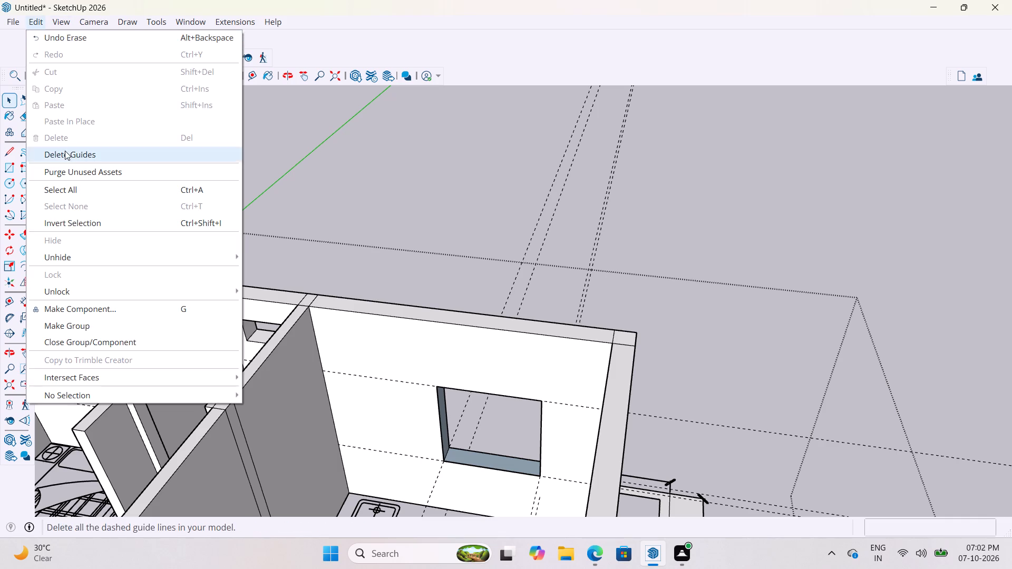
left_click(65, 152)
scroll(673, 182, "down", 3)
left_click(744, 169)
scroll(634, 232, "down", 7)
scroll(612, 352, "up", 2)
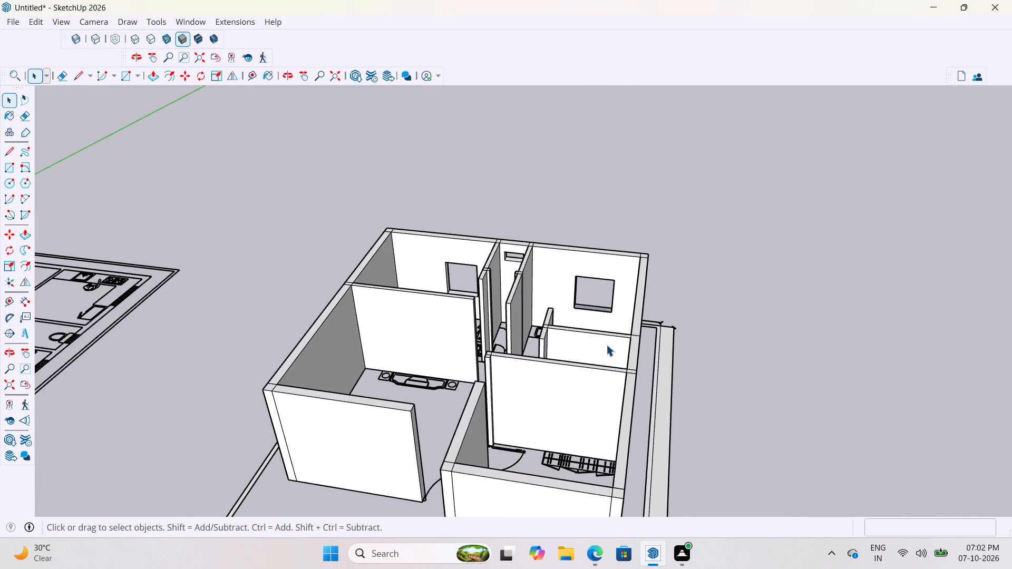
Examine the kitchen, bathroom and bedroom window openings in the outer wall from several angles.
middle_click_drag(608, 346, 736, 371)
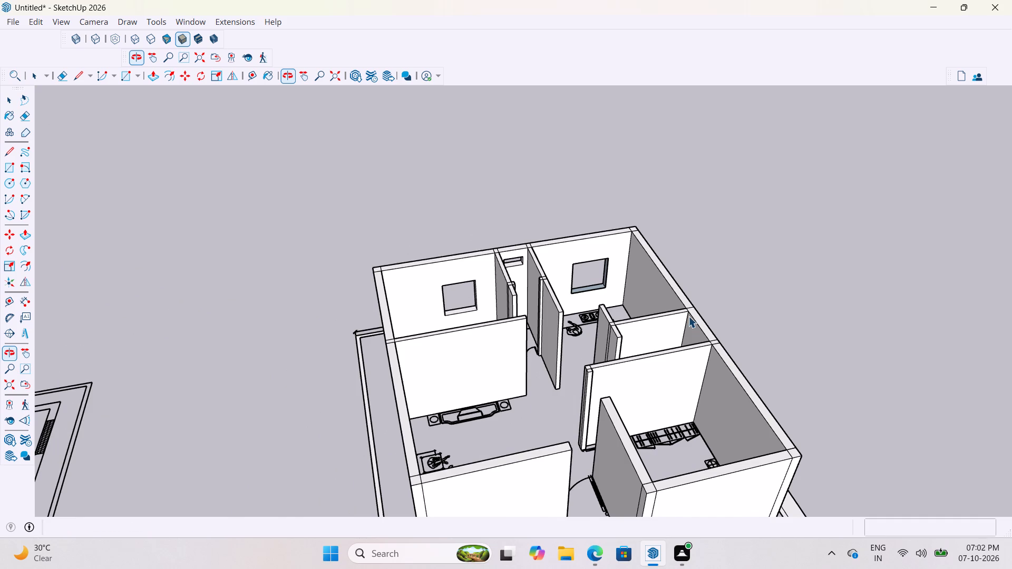
scroll(688, 316, "up", 4)
middle_click_drag(667, 287, 789, 381)
scroll(633, 283, "up", 3)
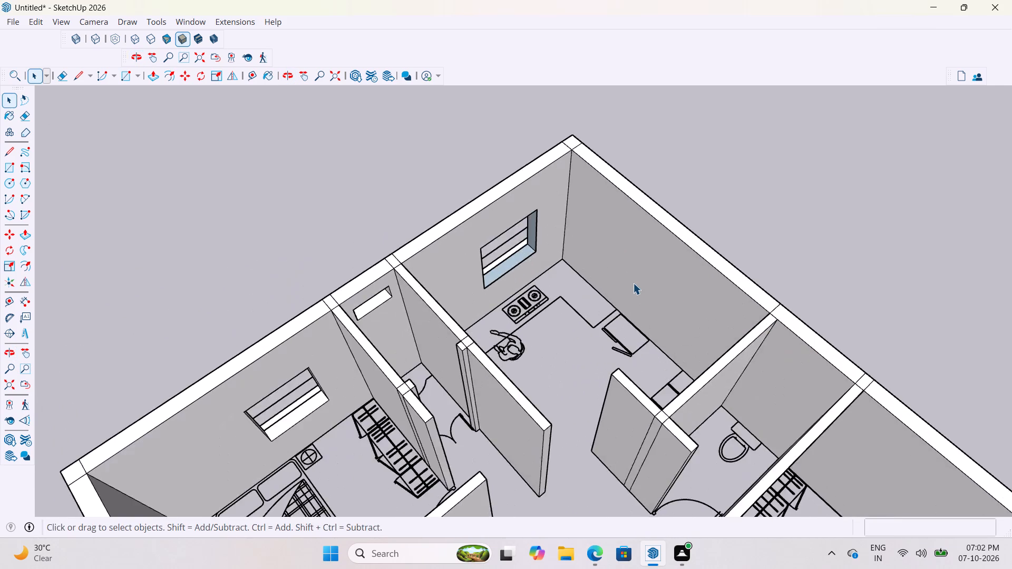
scroll(637, 327, "down", 6)
middle_click_drag(672, 363, 417, 338)
scroll(632, 295, "up", 7)
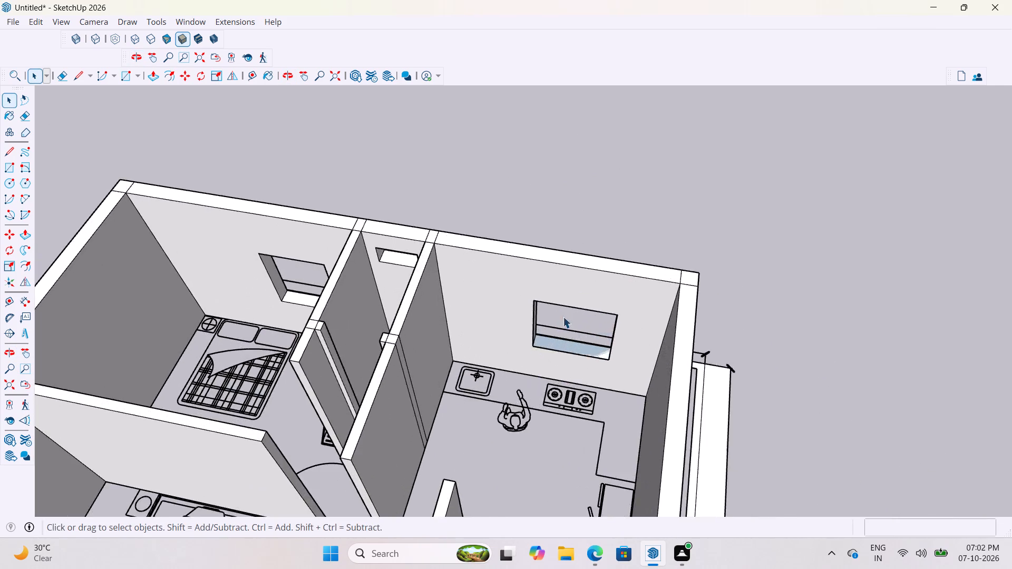
scroll(563, 317, "up", 8)
middle_click_drag(543, 337, 550, 342)
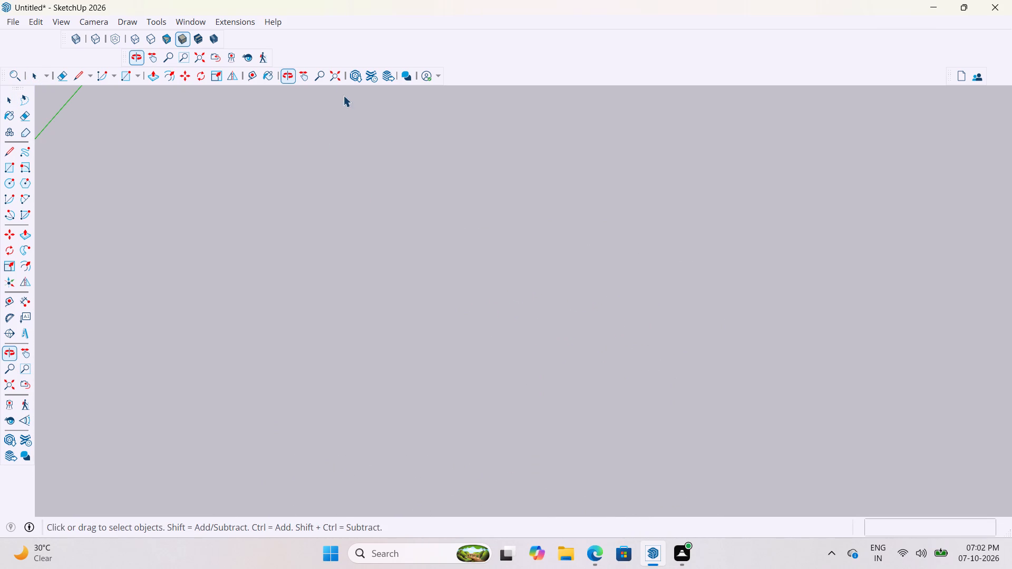
Reverse the sill face of the kitchen window opening.
left_click(336, 77)
scroll(514, 471, "up", 6)
scroll(497, 266, "down", 4)
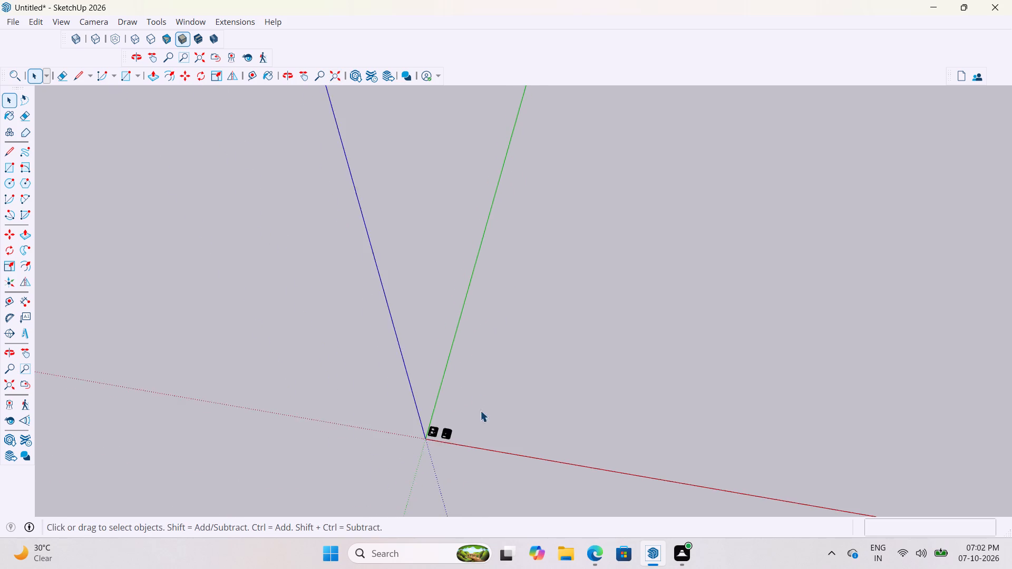
scroll(480, 410, "up", 20)
scroll(480, 410, "up", 8)
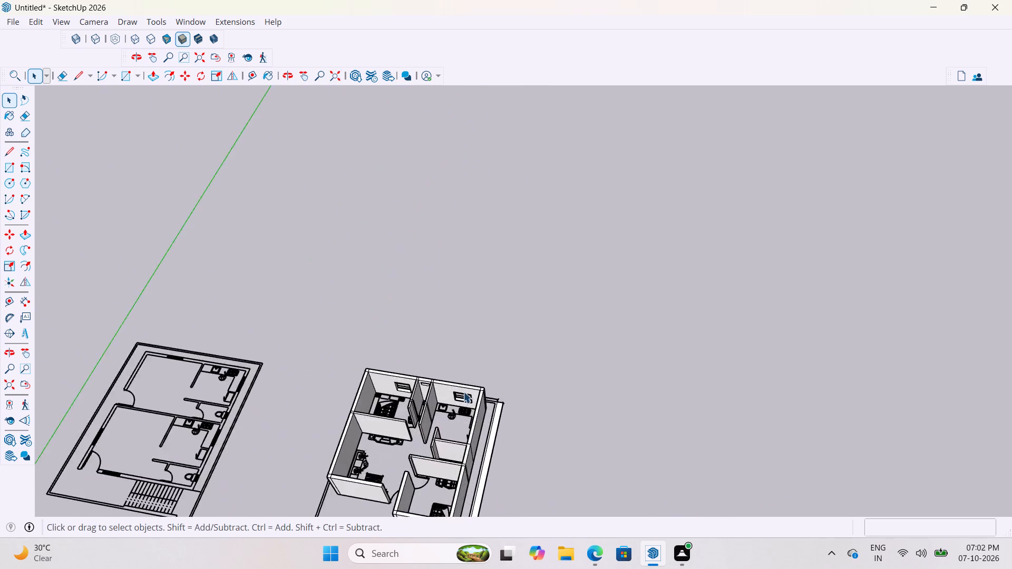
scroll(463, 391, "up", 20)
scroll(463, 391, "up", 3)
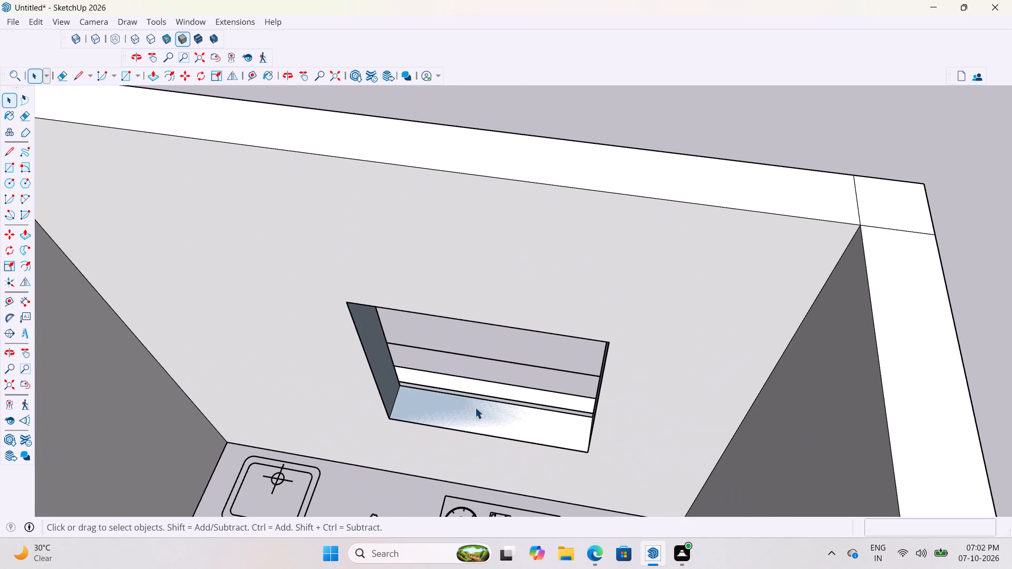
left_click(472, 414)
double_click(472, 414)
left_click(478, 419)
right_click(480, 418)
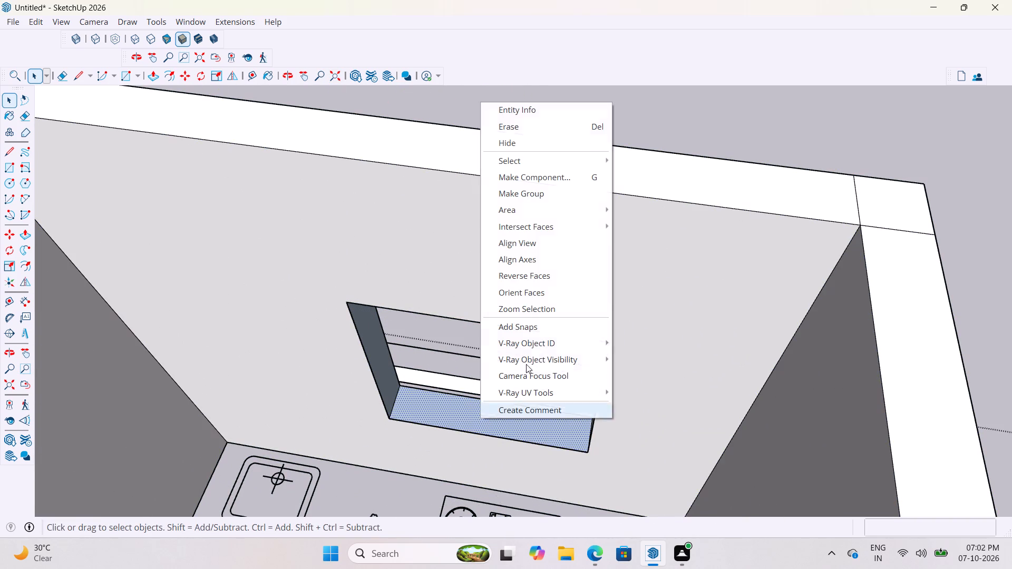
left_click(530, 278)
Reverse the jamb face on the sink side of the kitchen window opening.
scroll(412, 350, "up", 1)
right_click_drag(373, 366, 372, 366)
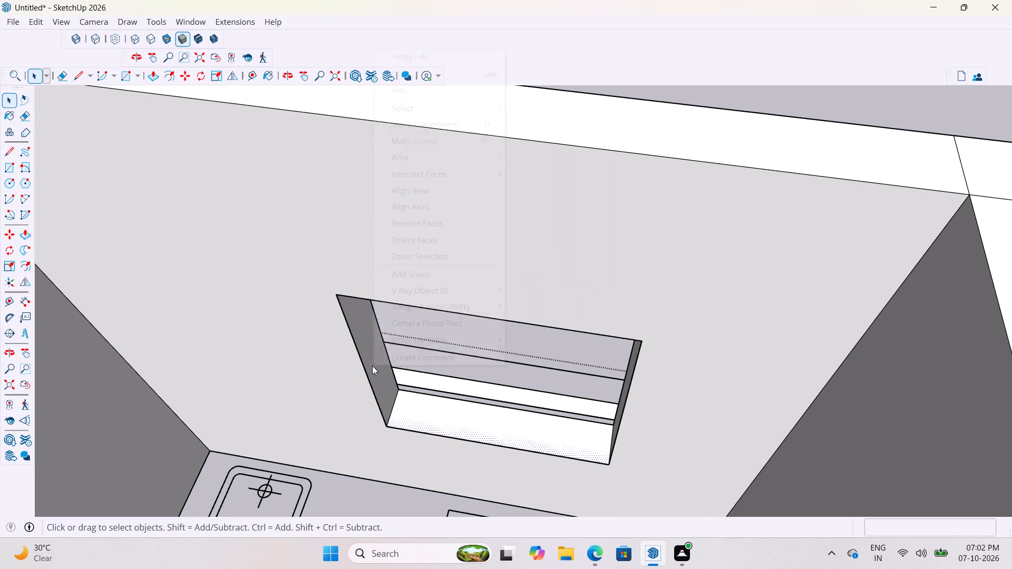
right_click_drag(372, 366, 369, 370)
left_click(421, 227)
scroll(363, 380, "down", 2)
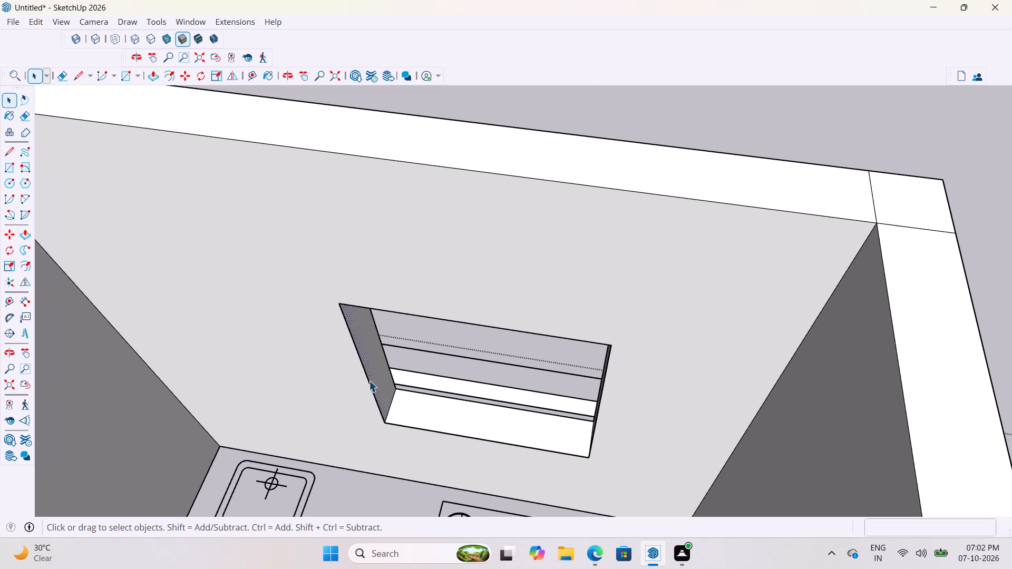
scroll(369, 380, "down", 1)
left_click(522, 180)
Reverse the jamb face on the stove side of the kitchen window opening.
scroll(488, 229, "down", 3)
middle_click_drag(533, 316, 705, 251)
scroll(631, 258, "up", 3)
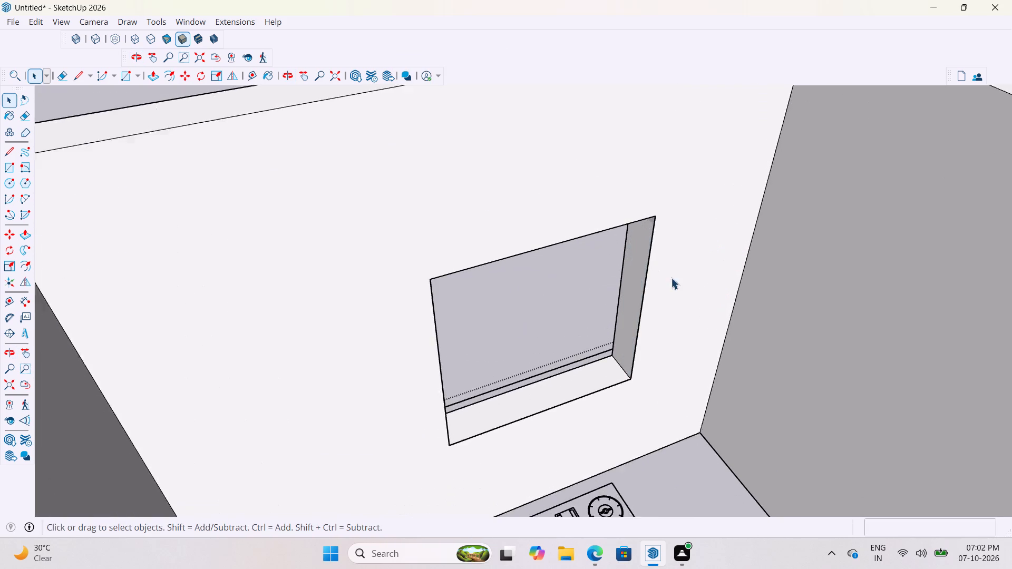
scroll(671, 278, "up", 2)
double_click(620, 280)
right_click(619, 281)
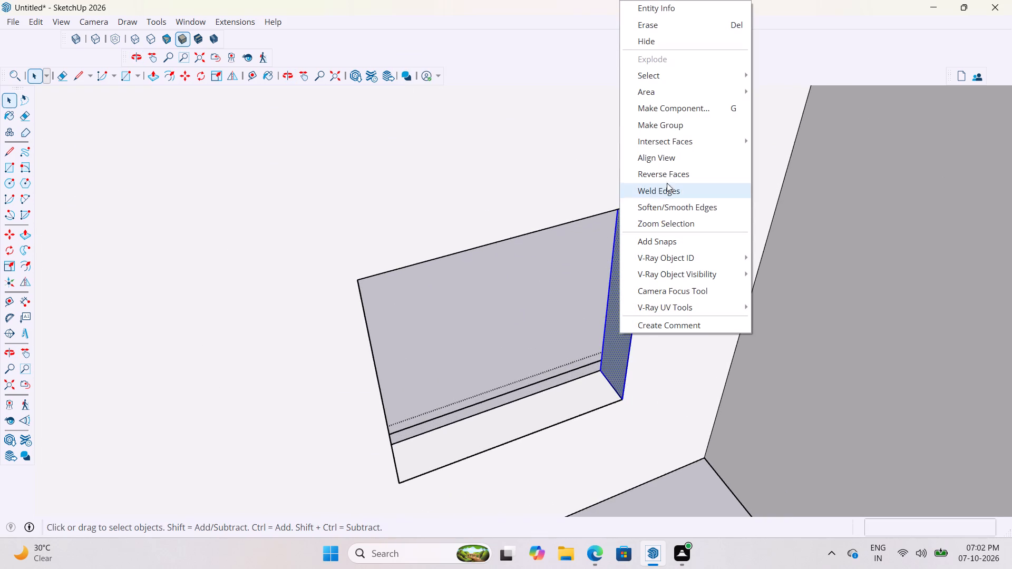
left_click(668, 180)
scroll(568, 330, "down", 13)
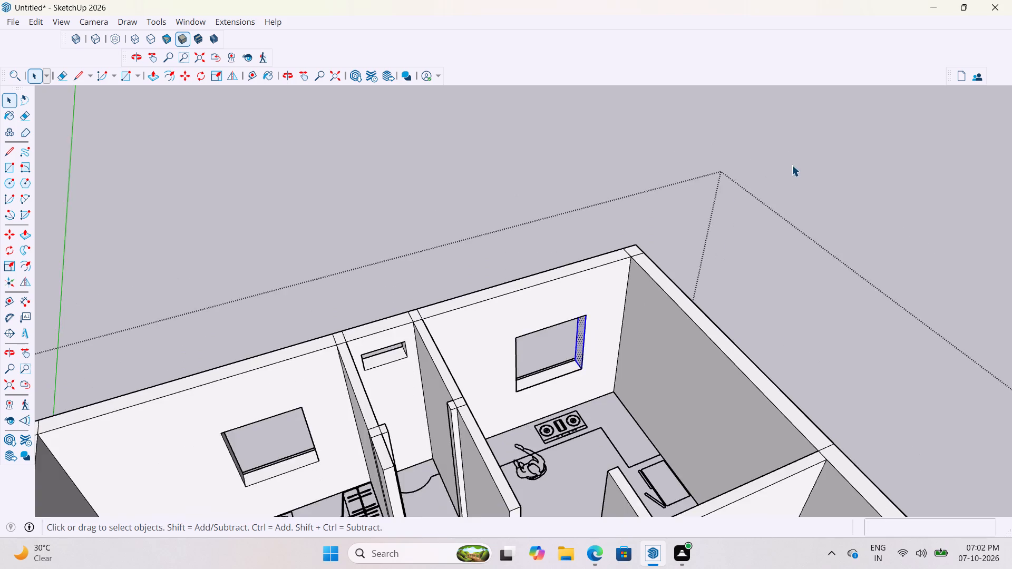
left_click(792, 165)
Examine the outer walls, window openings and rooms around the house from several sides.
scroll(561, 348, "down", 9)
scroll(328, 450, "up", 3)
middle_click_drag(369, 414, 827, 375)
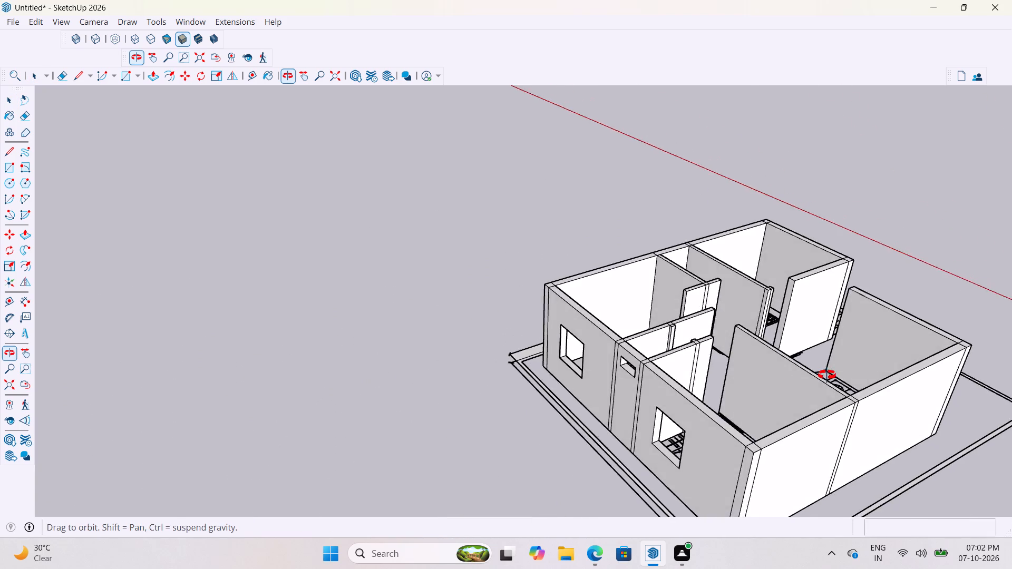
middle_click_drag(827, 375, 463, 394)
scroll(453, 390, "up", 1)
scroll(500, 378, "down", 7)
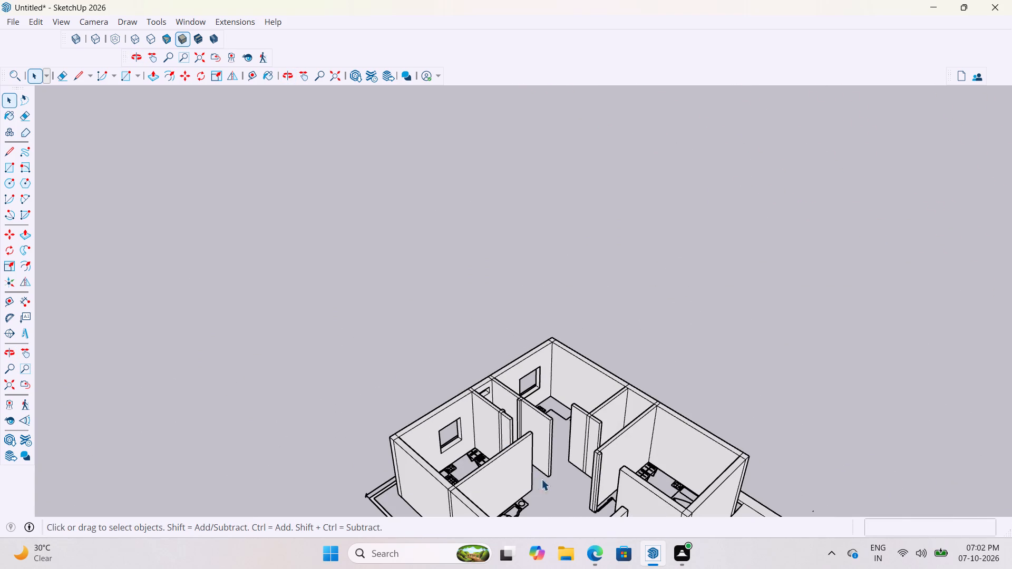
scroll(570, 418, "up", 6)
middle_click_drag(573, 388, 722, 457)
scroll(541, 420, "up", 1)
scroll(541, 420, "down", 3)
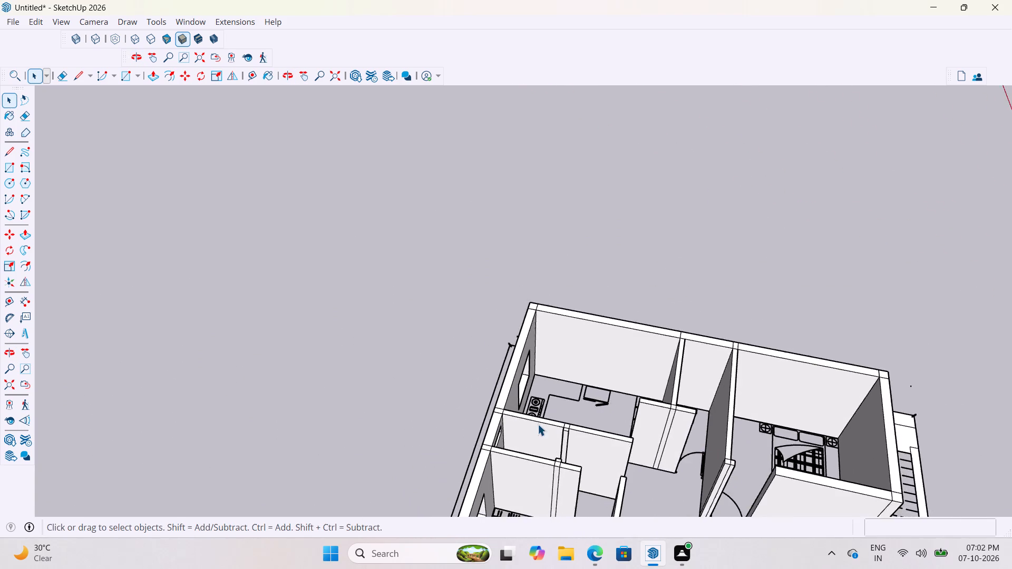
scroll(538, 424, "down", 7)
scroll(536, 378, "up", 5)
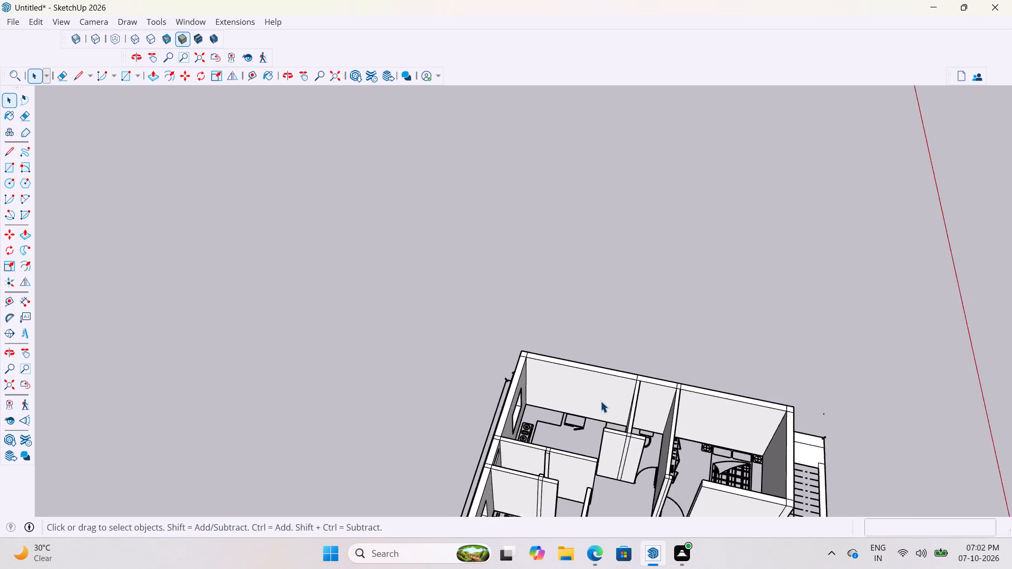
scroll(600, 401, "up", 8)
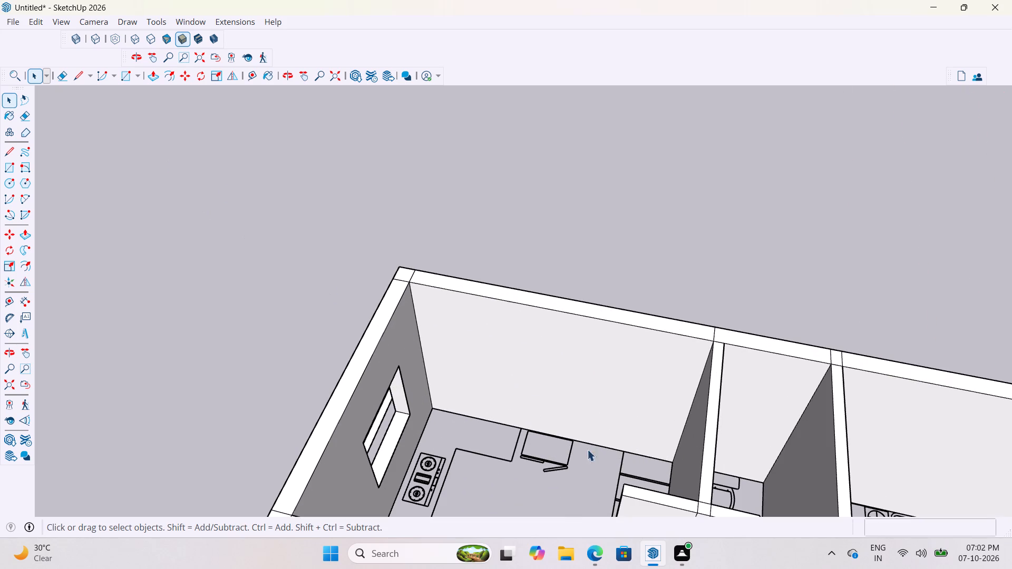
Open the wall group for editing and turn on the display of back edges.
double_click(533, 393)
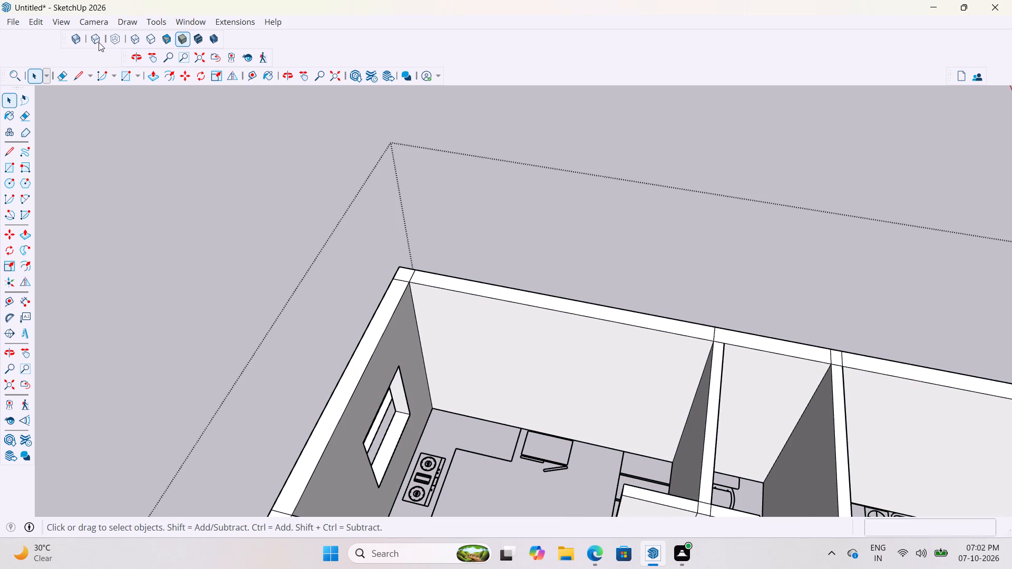
left_click(99, 42)
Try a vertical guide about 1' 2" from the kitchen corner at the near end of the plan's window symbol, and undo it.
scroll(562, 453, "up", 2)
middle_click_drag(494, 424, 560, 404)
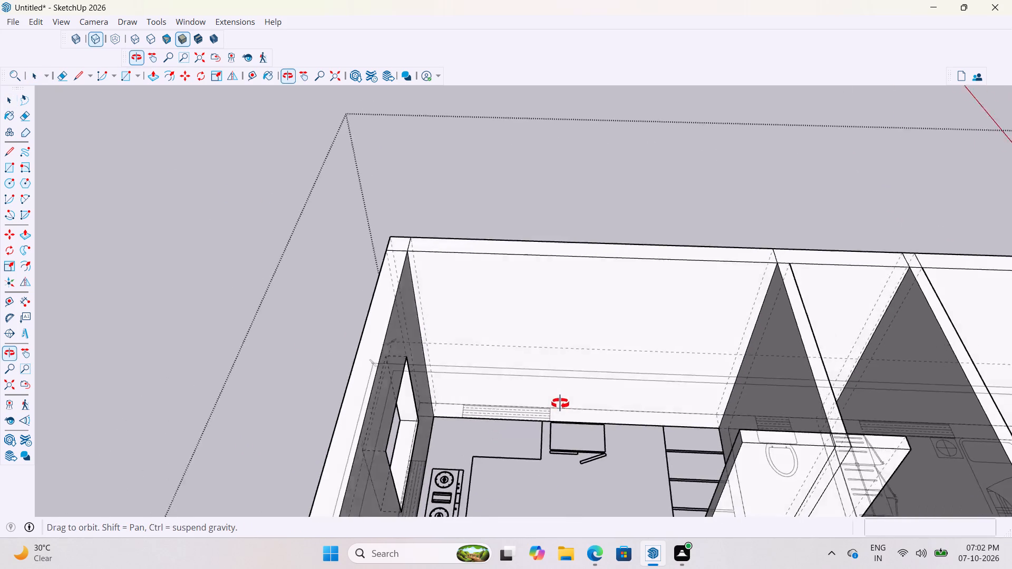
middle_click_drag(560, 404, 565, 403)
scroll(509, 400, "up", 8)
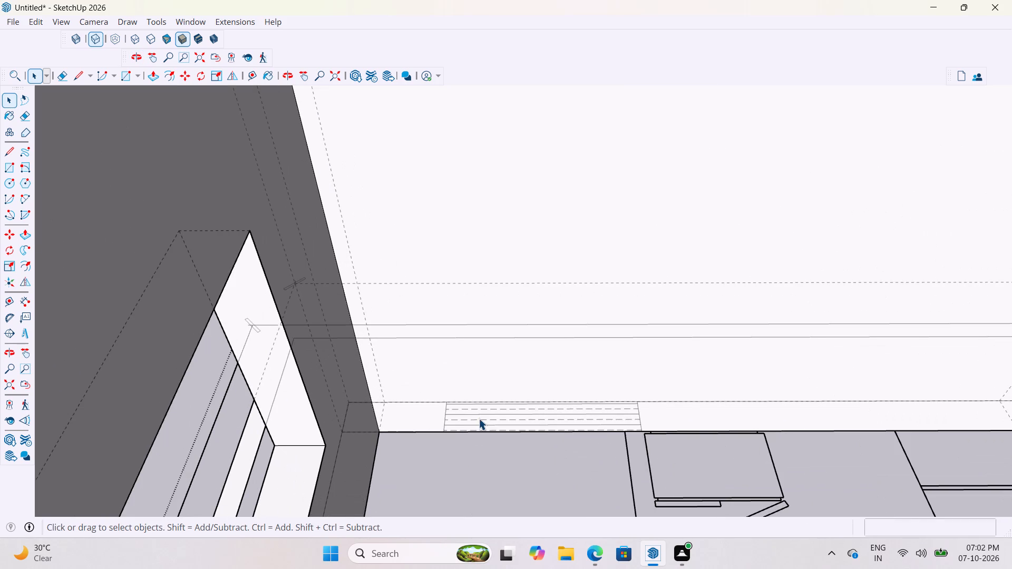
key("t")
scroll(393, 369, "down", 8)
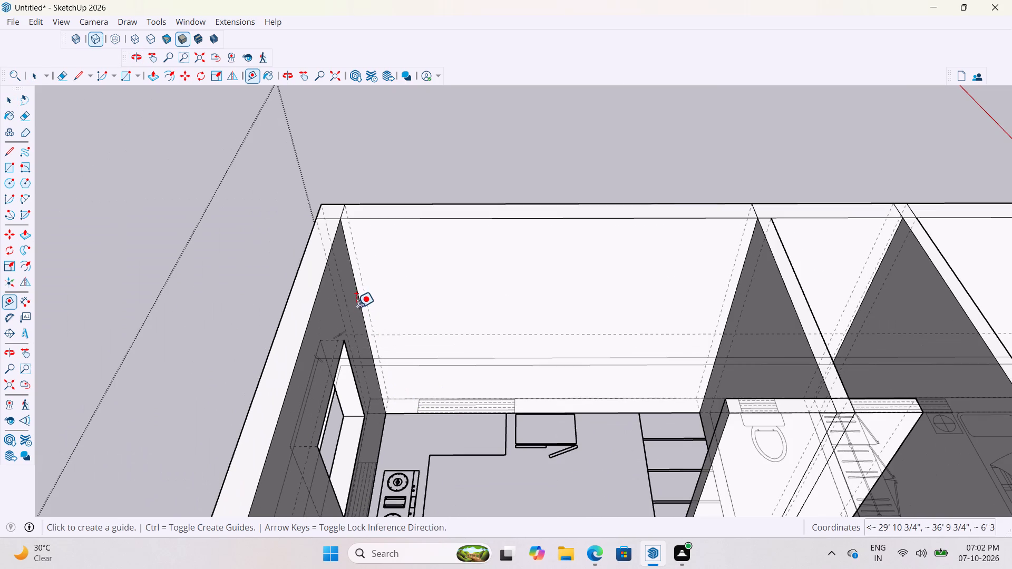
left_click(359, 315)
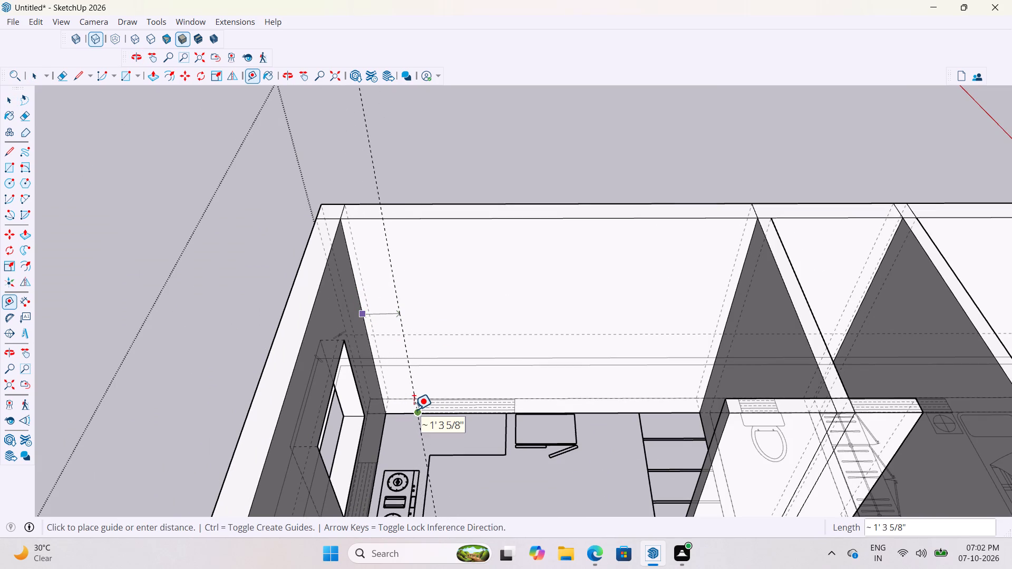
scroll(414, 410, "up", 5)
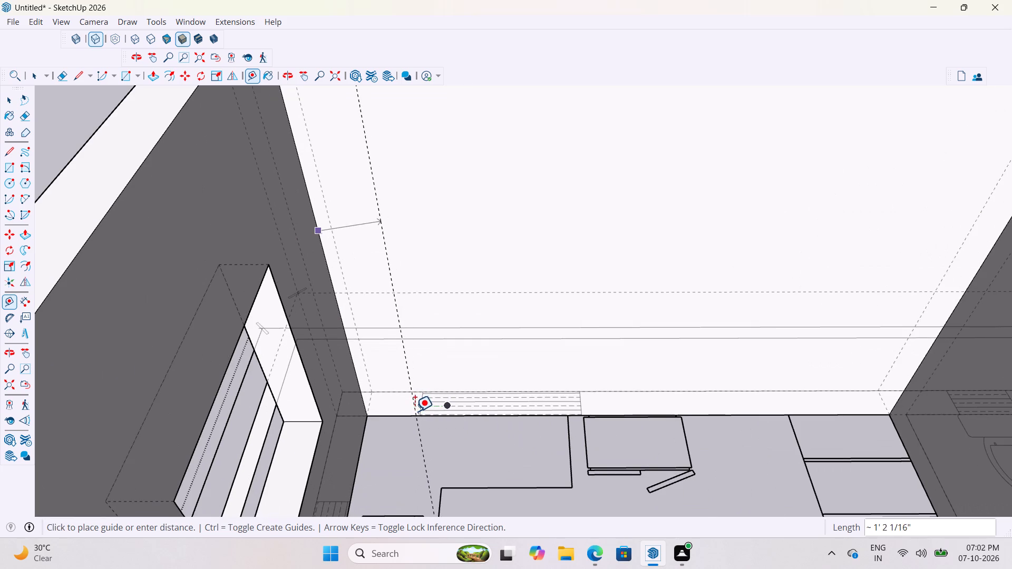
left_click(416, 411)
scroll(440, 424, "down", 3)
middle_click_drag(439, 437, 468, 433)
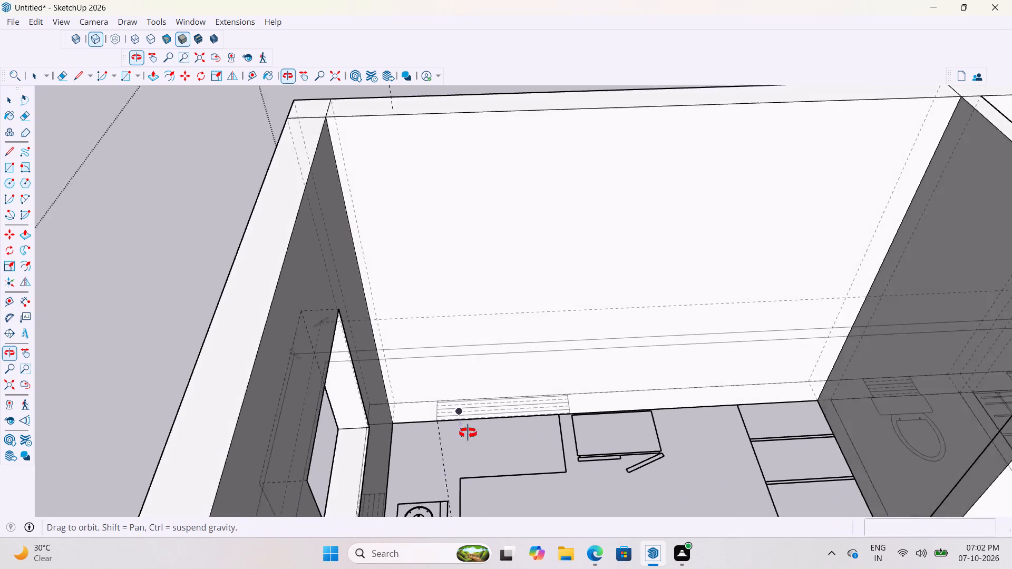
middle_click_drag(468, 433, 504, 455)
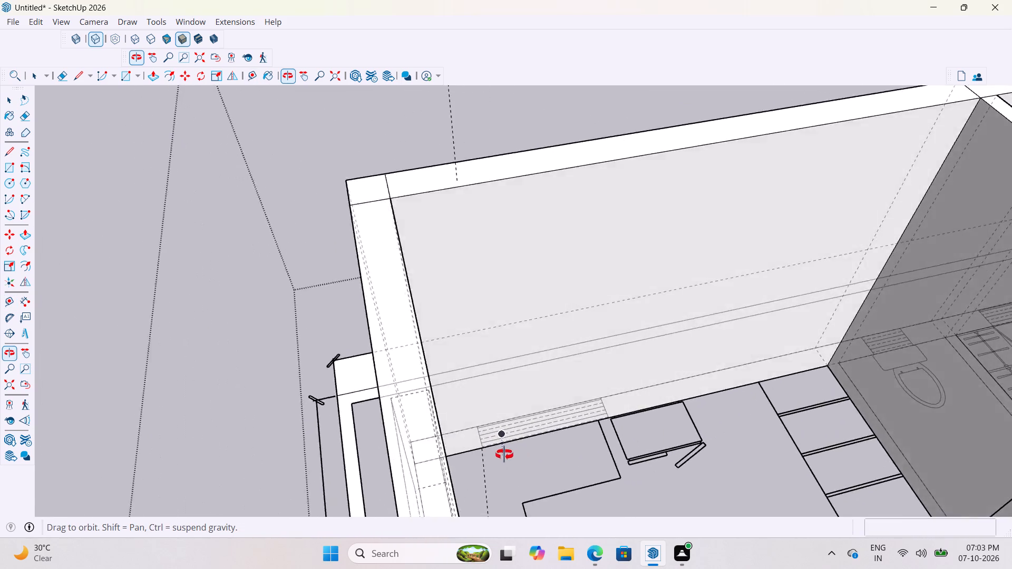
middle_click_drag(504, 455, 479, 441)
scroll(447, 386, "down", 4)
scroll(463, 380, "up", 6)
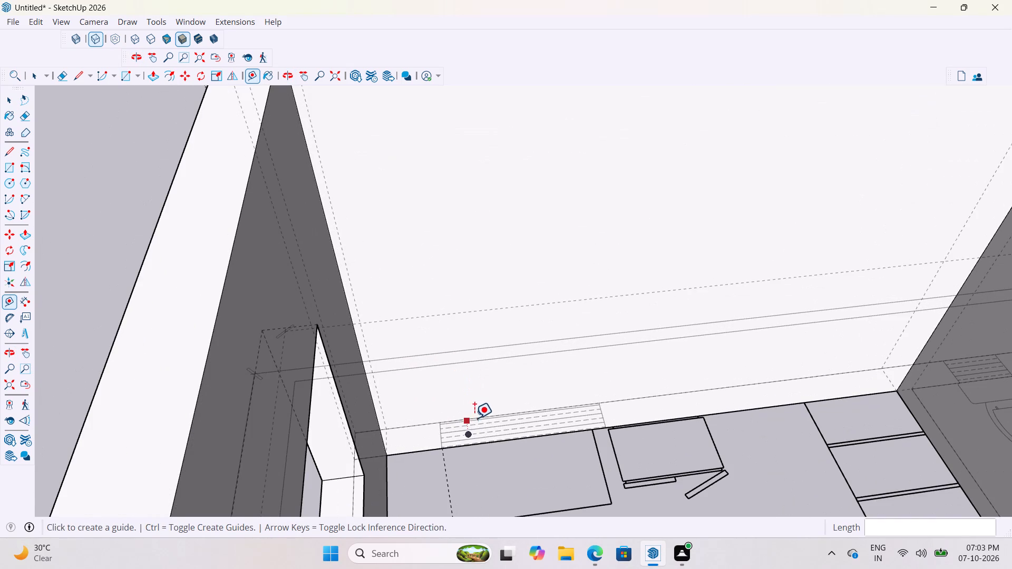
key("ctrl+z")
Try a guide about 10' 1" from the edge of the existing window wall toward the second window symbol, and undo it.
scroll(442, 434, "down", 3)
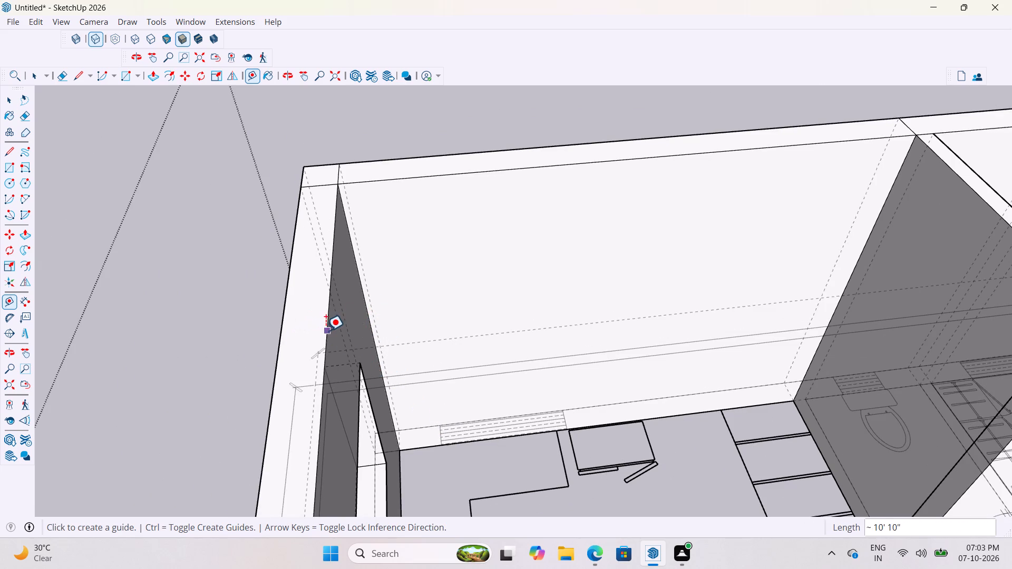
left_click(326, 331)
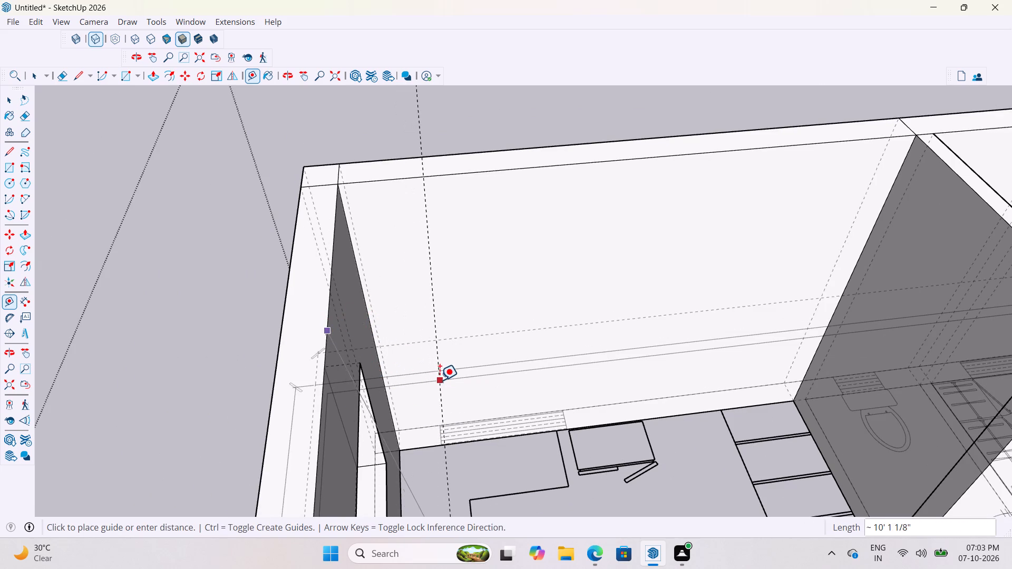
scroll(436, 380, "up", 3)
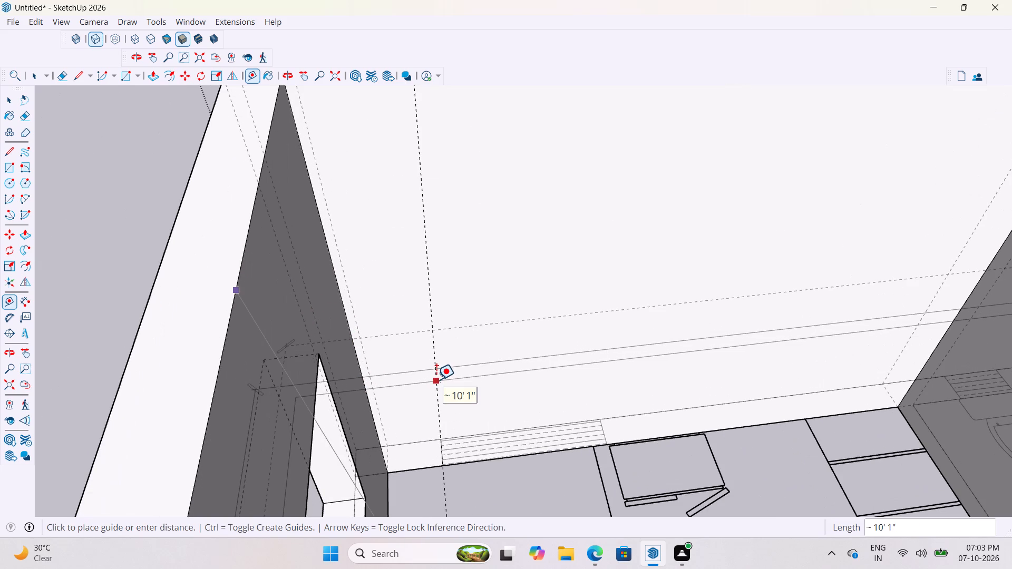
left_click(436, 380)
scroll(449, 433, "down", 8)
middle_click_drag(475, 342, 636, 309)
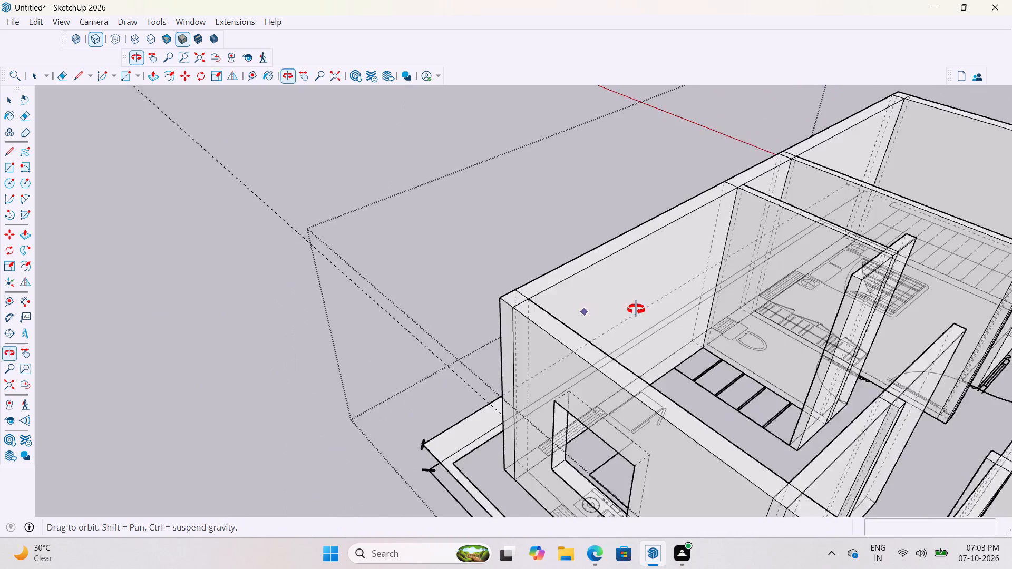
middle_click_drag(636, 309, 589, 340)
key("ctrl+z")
Place a vertical guide on the kitchen's long outer wall, about 1' 3 1/2" from the corner, marking the near end of the window.
scroll(536, 351, "down", 4)
middle_click_drag(569, 388, 514, 385)
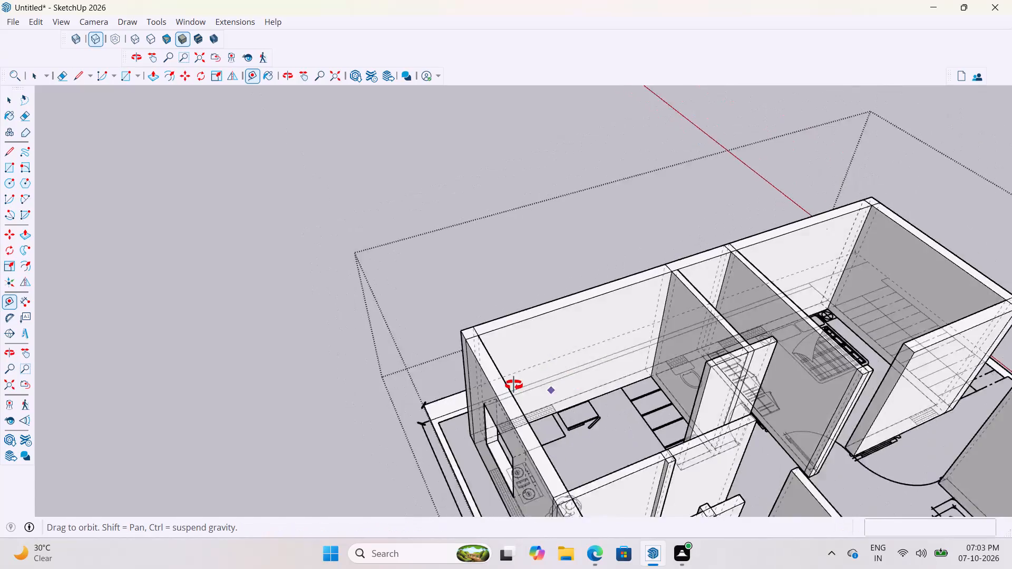
middle_click_drag(514, 385, 375, 380)
scroll(408, 383, "up", 10)
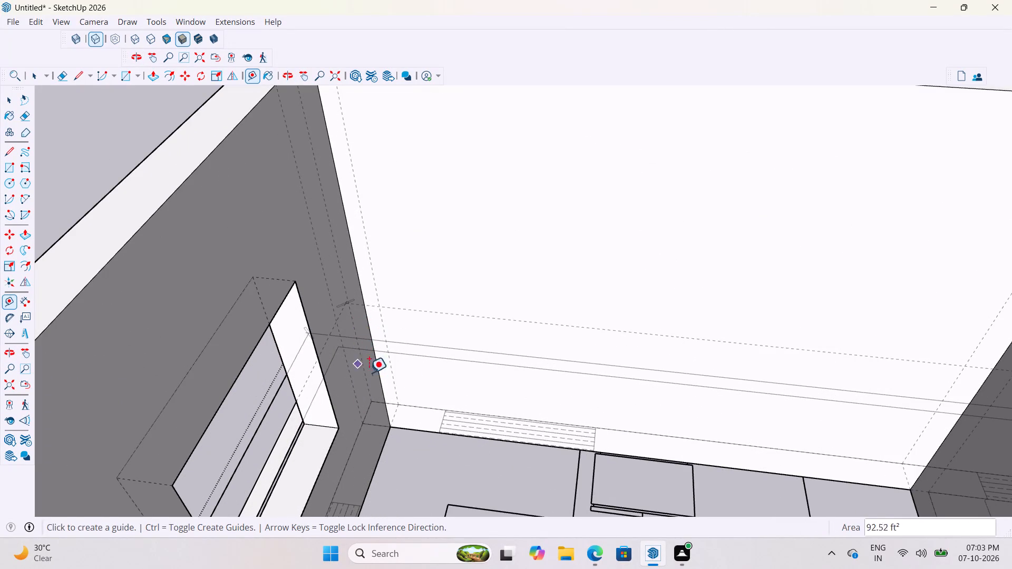
scroll(446, 439, "down", 4)
scroll(403, 293, "up", 2)
middle_click_drag(380, 287, 406, 285)
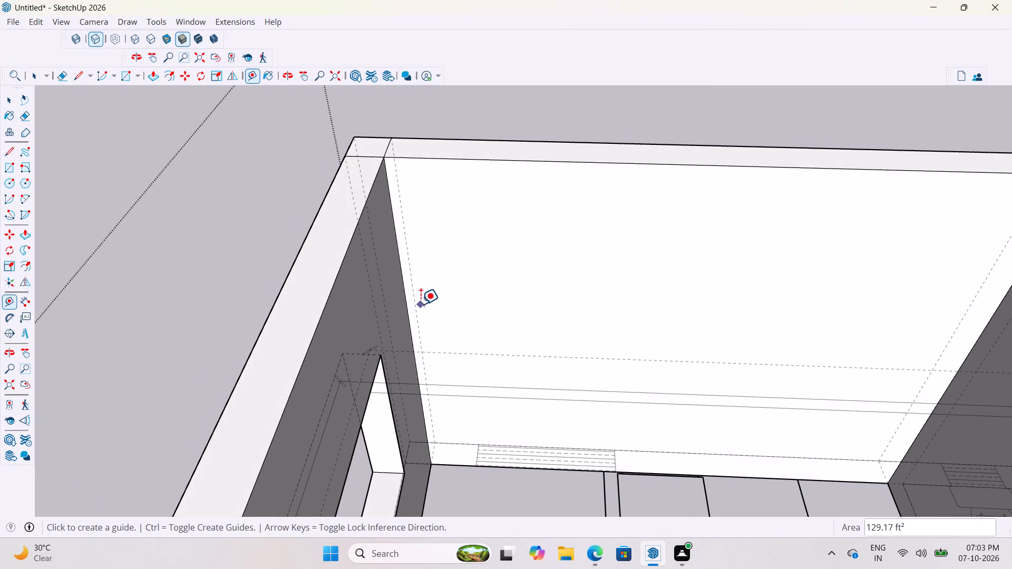
left_click(408, 302)
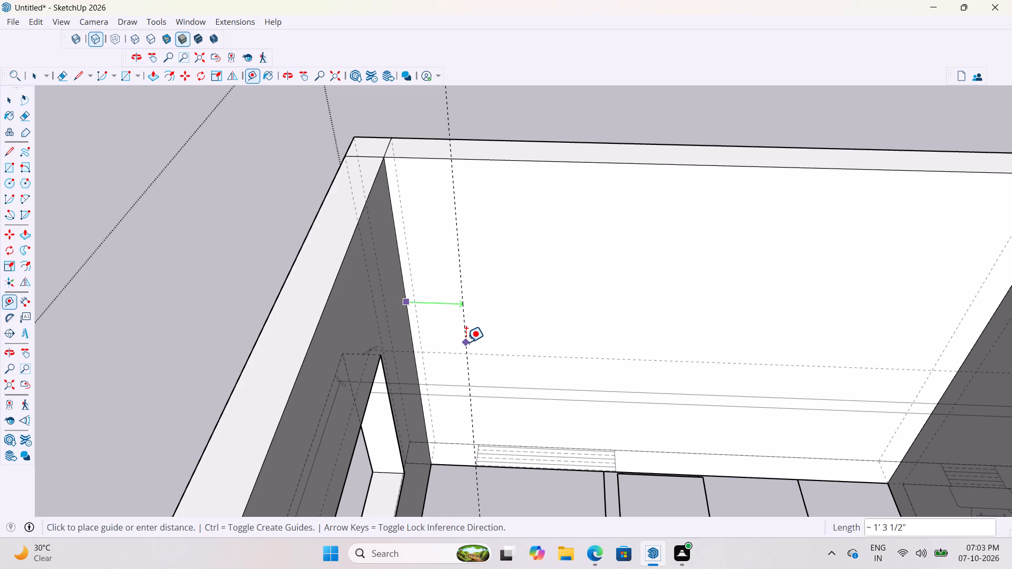
left_click(466, 342)
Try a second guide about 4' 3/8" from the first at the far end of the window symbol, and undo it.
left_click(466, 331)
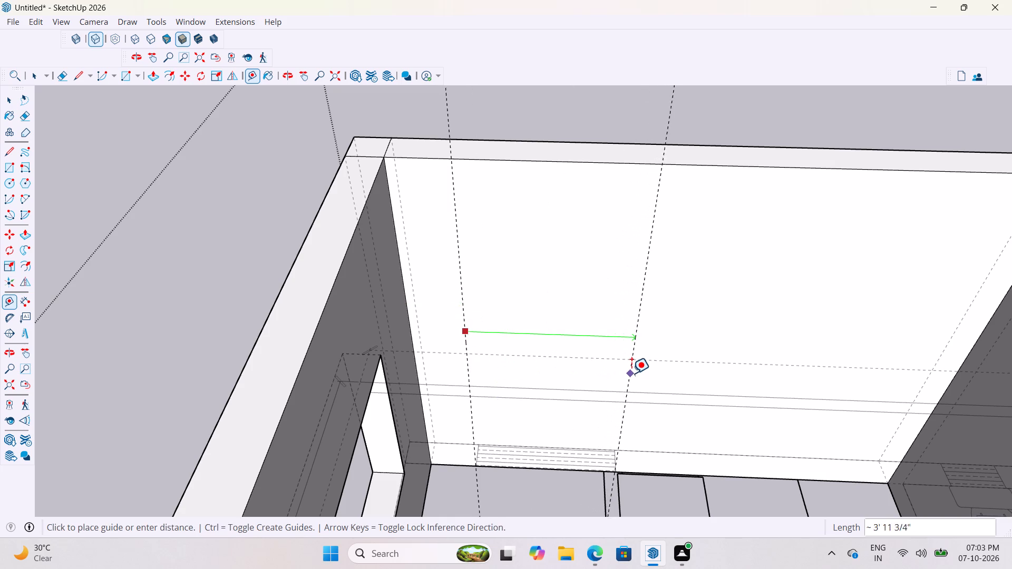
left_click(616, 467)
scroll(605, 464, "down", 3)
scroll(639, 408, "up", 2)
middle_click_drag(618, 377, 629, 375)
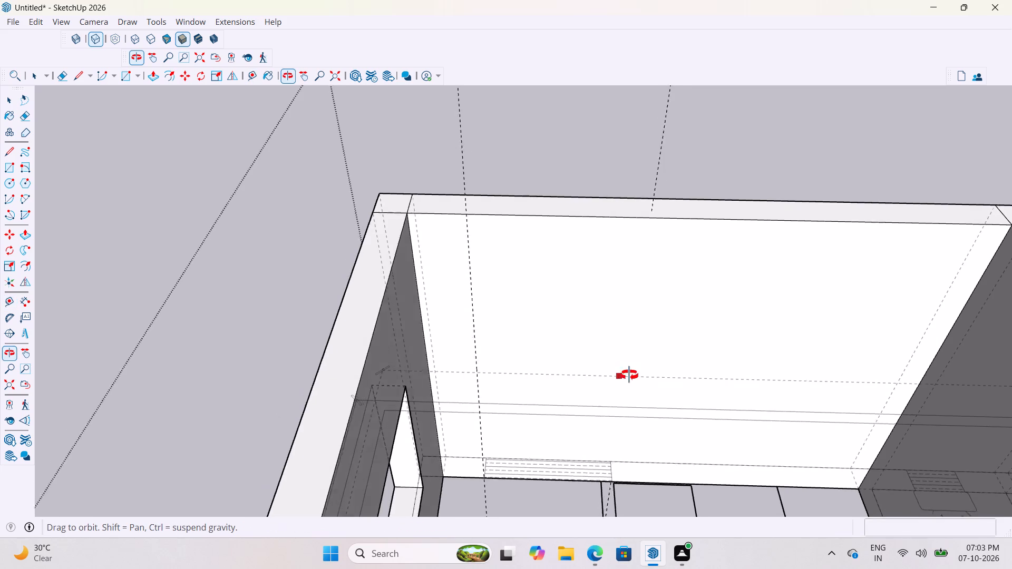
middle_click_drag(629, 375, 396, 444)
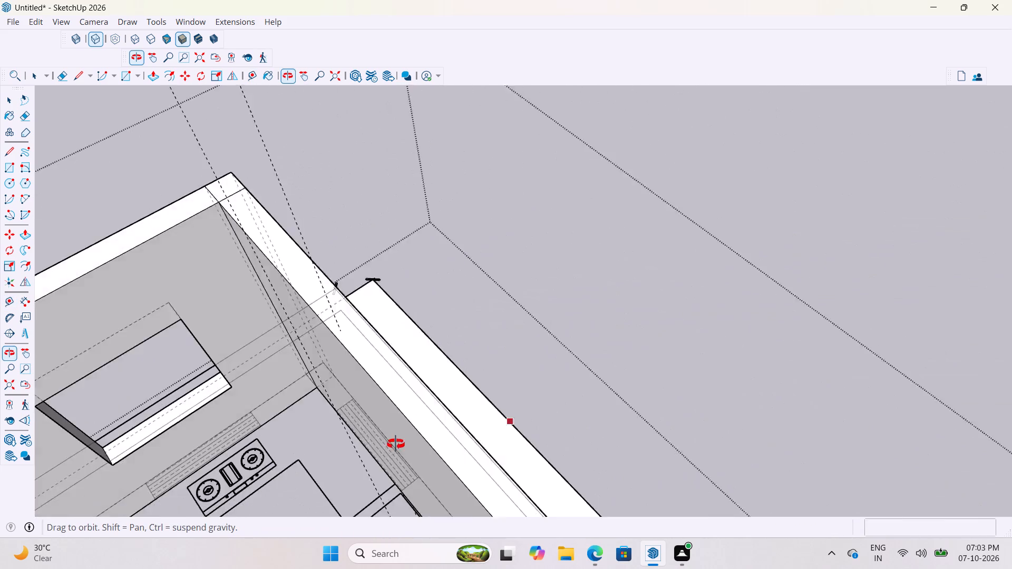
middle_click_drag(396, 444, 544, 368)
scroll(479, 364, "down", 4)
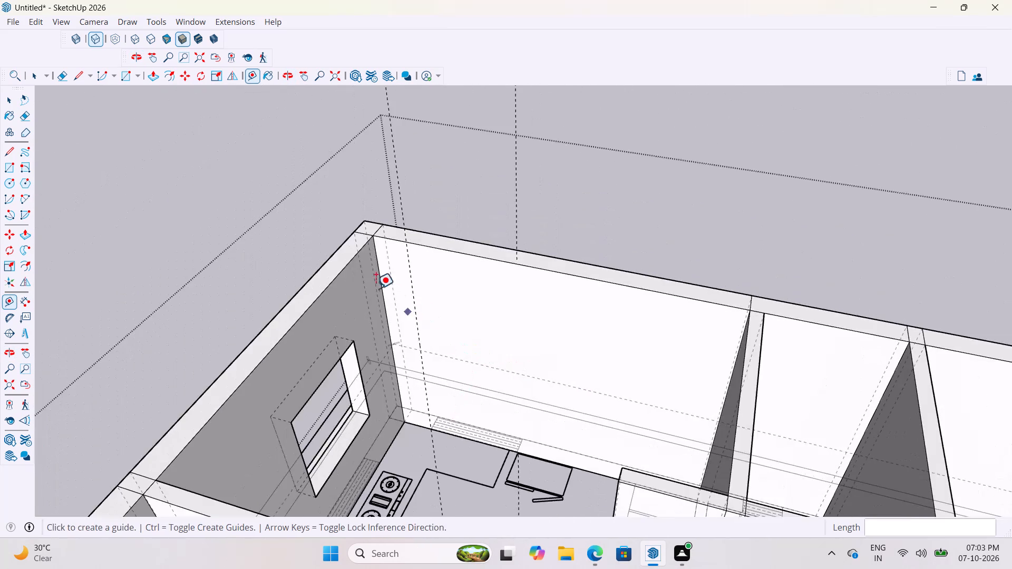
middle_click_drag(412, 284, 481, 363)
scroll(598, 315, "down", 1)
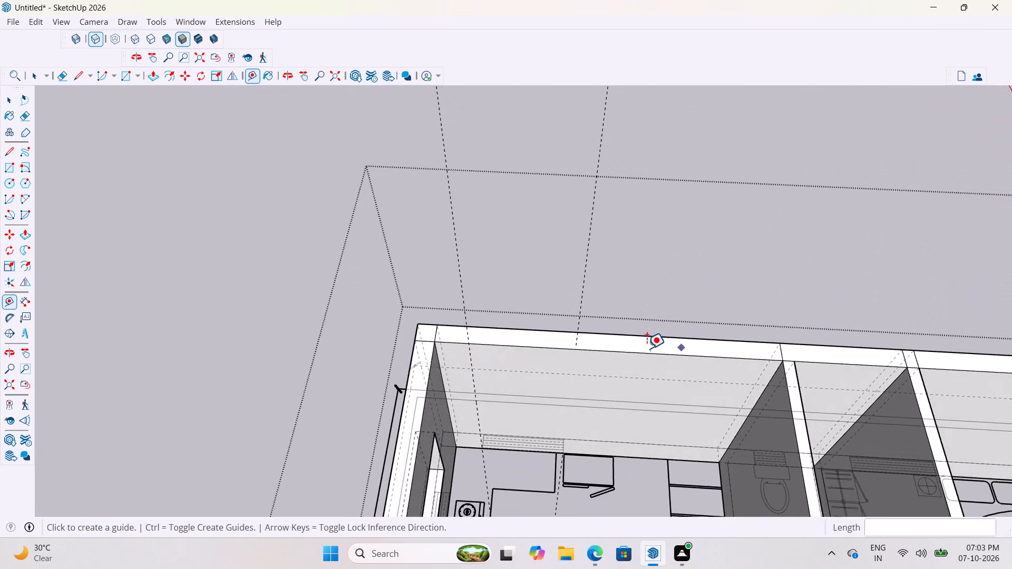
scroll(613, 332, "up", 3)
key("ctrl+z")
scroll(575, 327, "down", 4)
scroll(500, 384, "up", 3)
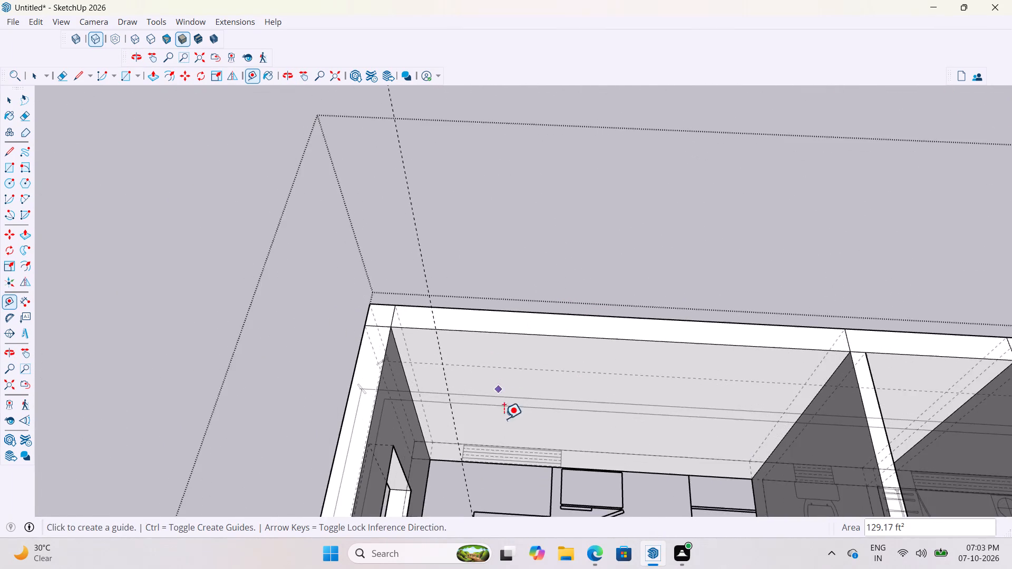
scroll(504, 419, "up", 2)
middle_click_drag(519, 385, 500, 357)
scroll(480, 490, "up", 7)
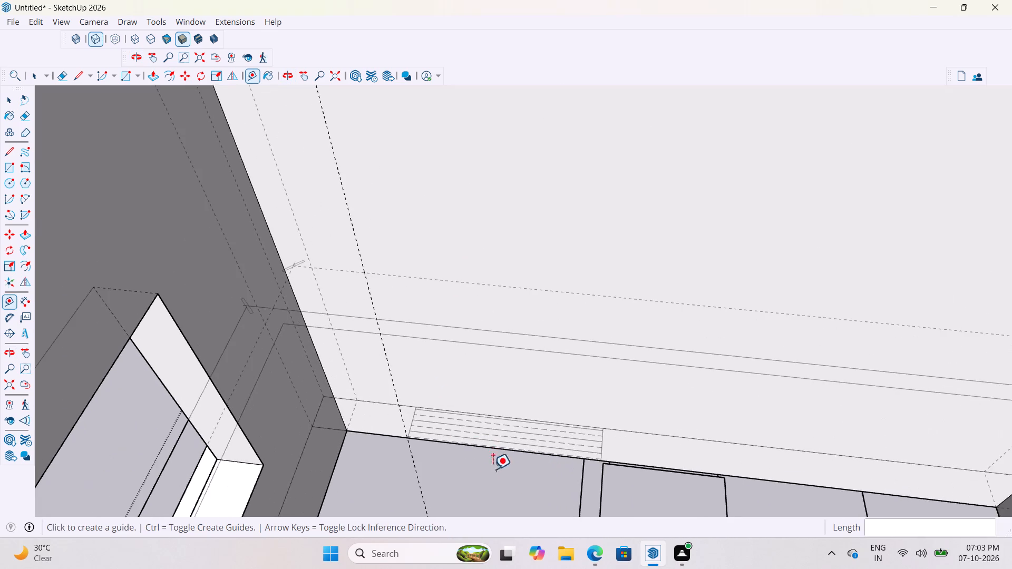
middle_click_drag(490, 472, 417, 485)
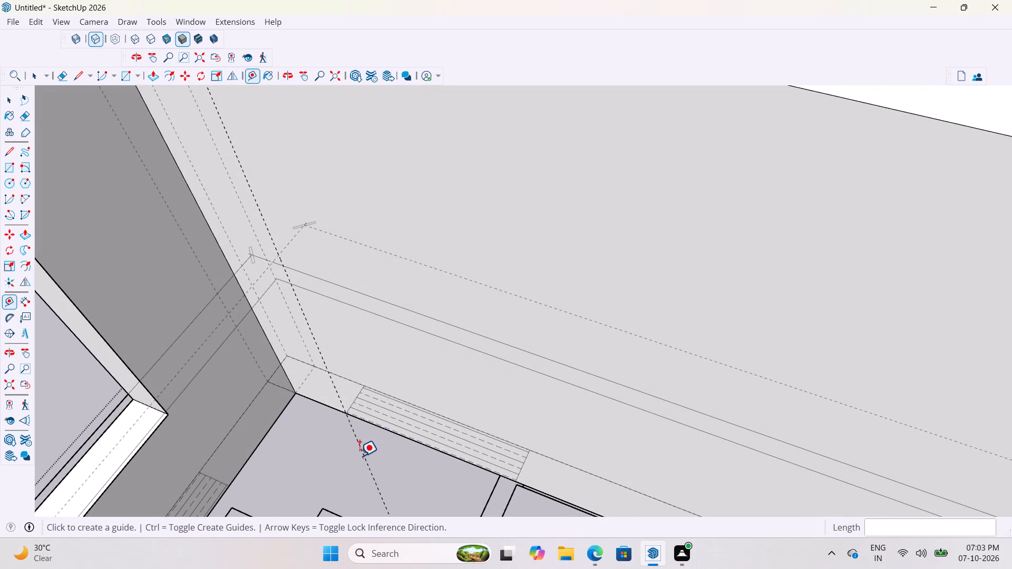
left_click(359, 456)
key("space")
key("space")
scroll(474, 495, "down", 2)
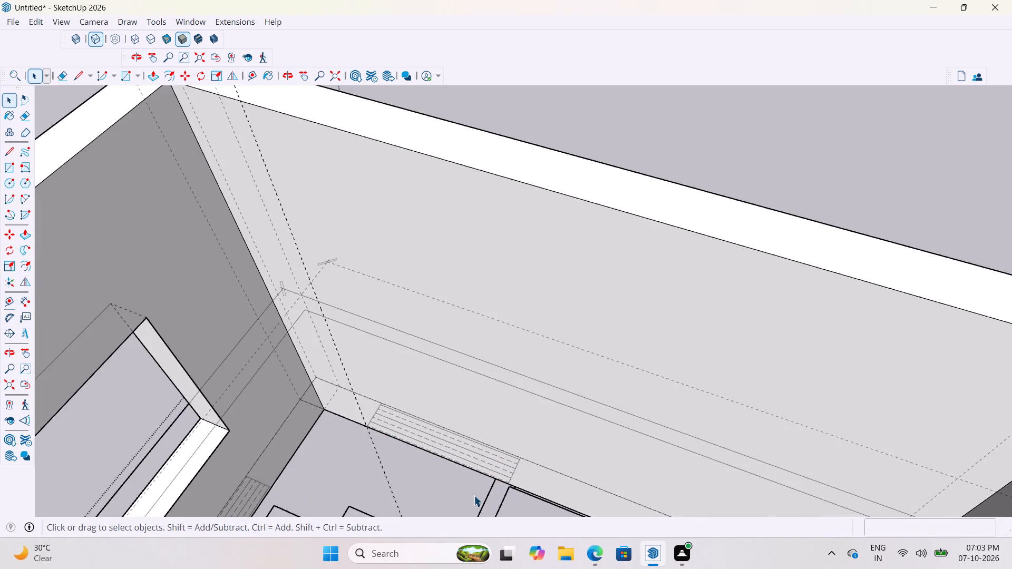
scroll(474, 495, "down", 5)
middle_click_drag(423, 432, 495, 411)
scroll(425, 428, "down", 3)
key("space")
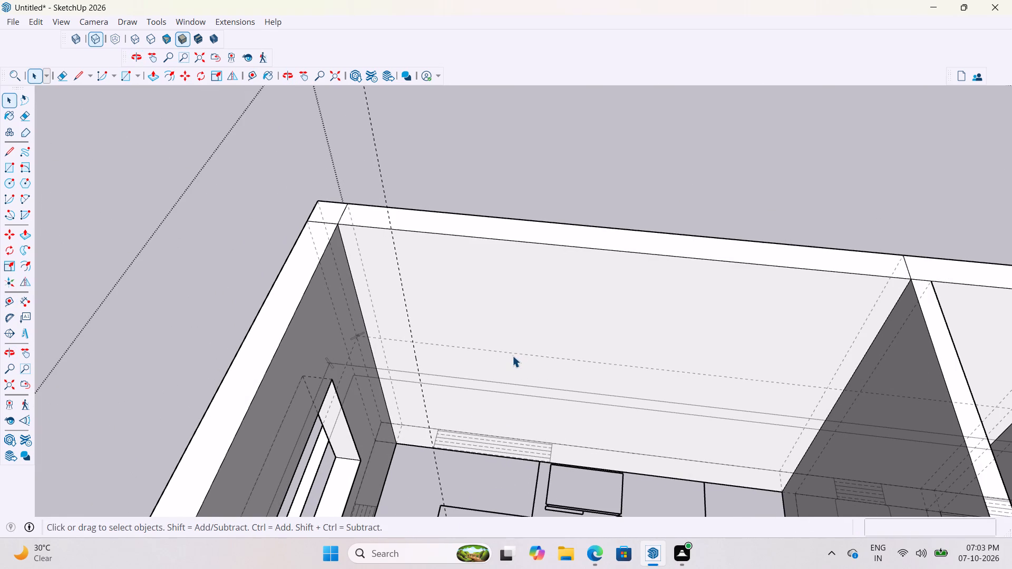
Close the wall group to return to the whole model.
double_click(512, 356)
scroll(378, 357, "down", 4)
left_click(571, 215)
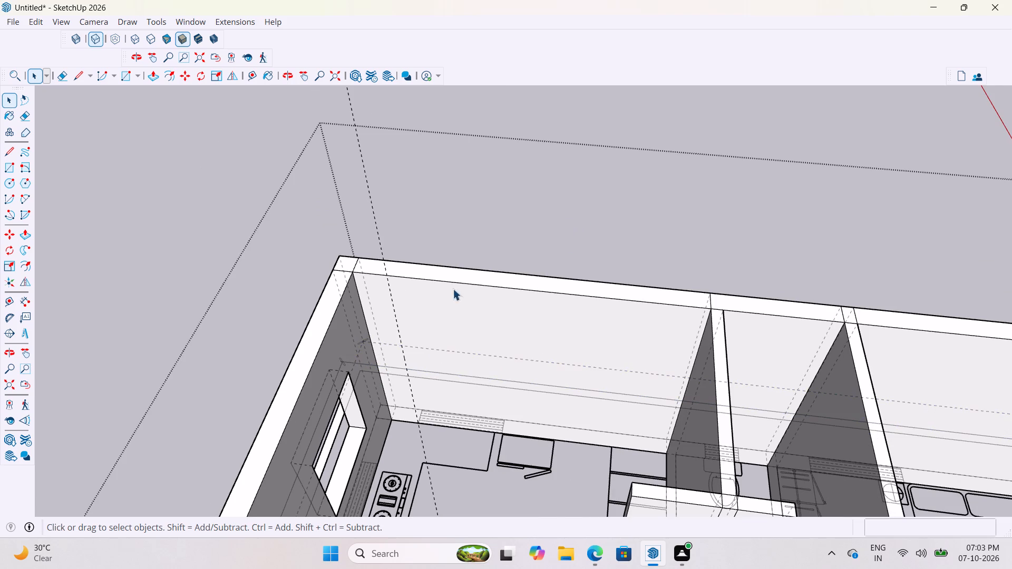
scroll(398, 297, "down", 3)
left_click(624, 173)
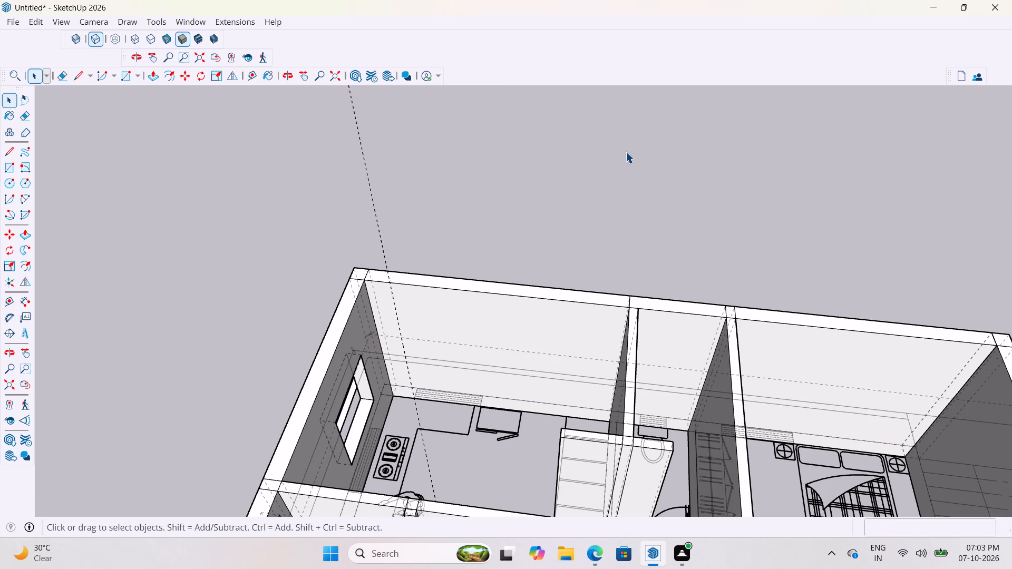
scroll(532, 233, "down", 3)
scroll(605, 281, "up", 2)
left_click(631, 203)
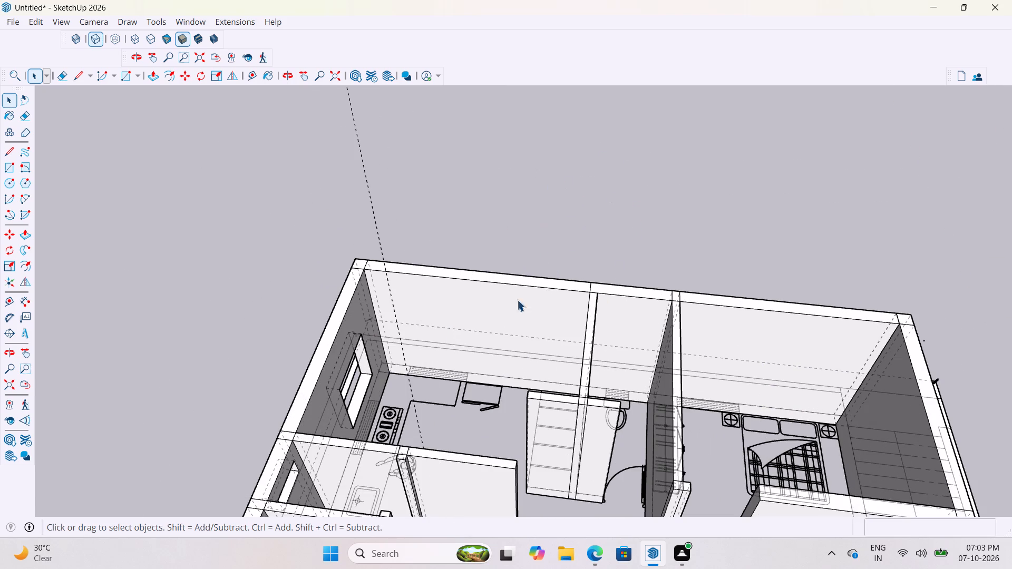
Place a parallel vertical guide about 4' 1/8" from the first one, marking the far end of the kitchen window symbol.
scroll(465, 316, "up", 6)
key("t")
scroll(387, 447, "up", 4)
middle_click_drag(455, 414, 431, 420)
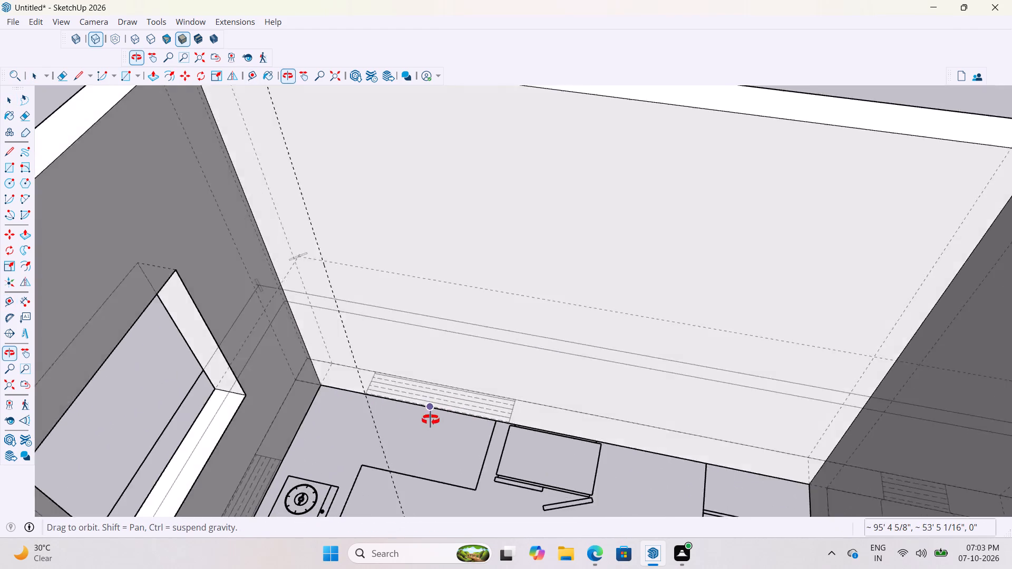
middle_click_drag(431, 420, 556, 451)
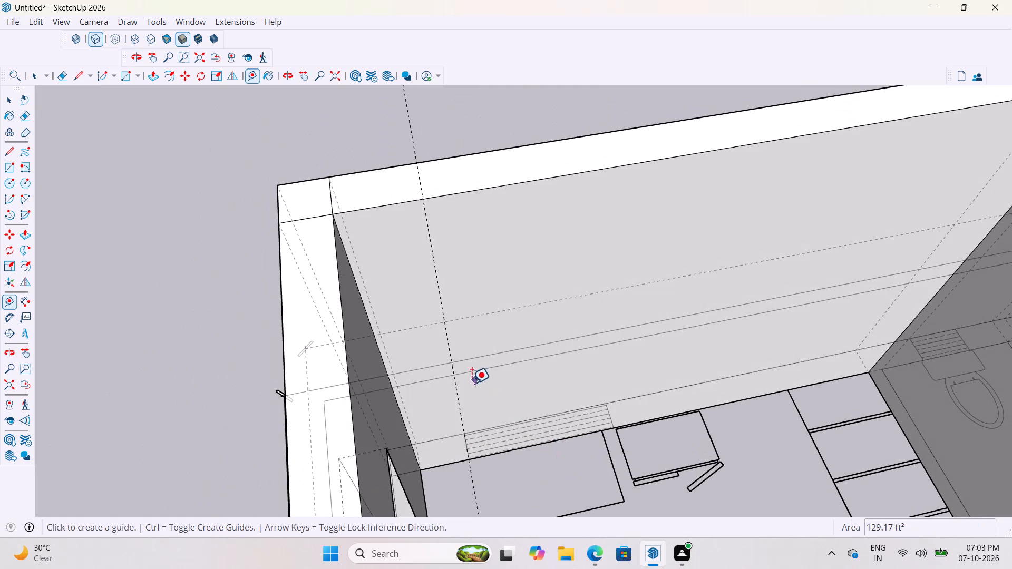
left_click(458, 409)
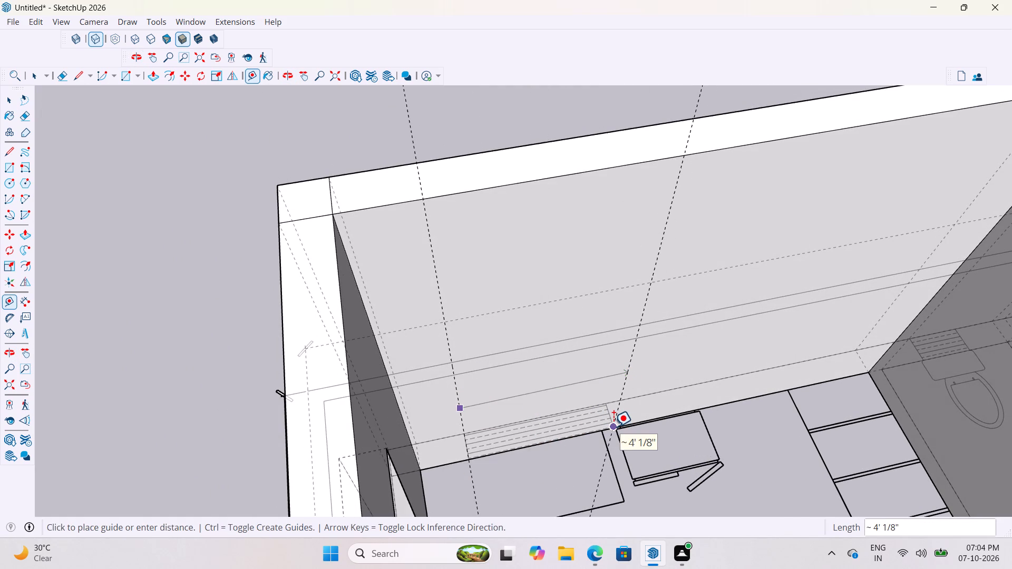
left_click(614, 427)
scroll(617, 478, "down", 3)
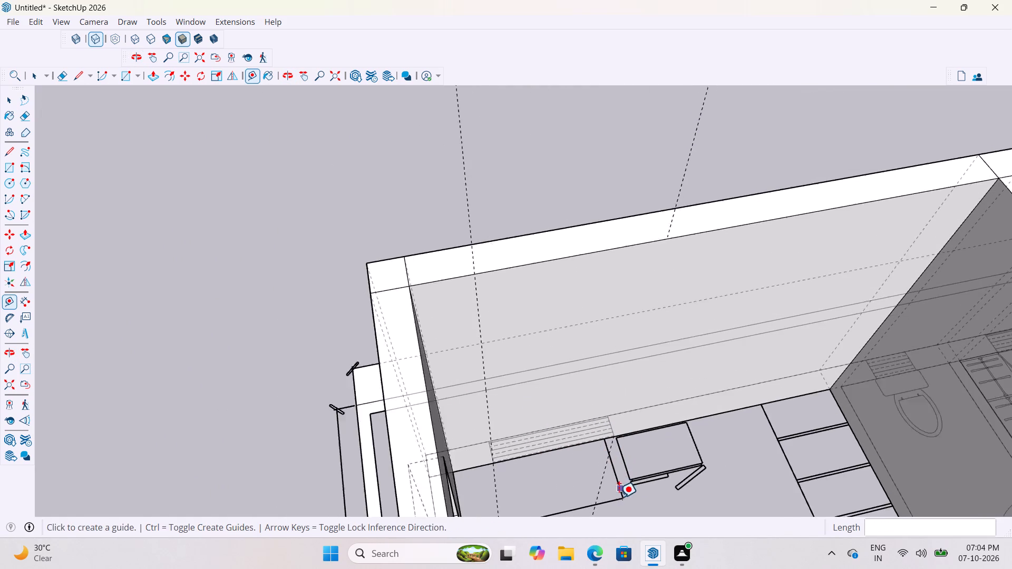
middle_click_drag(659, 474, 538, 353)
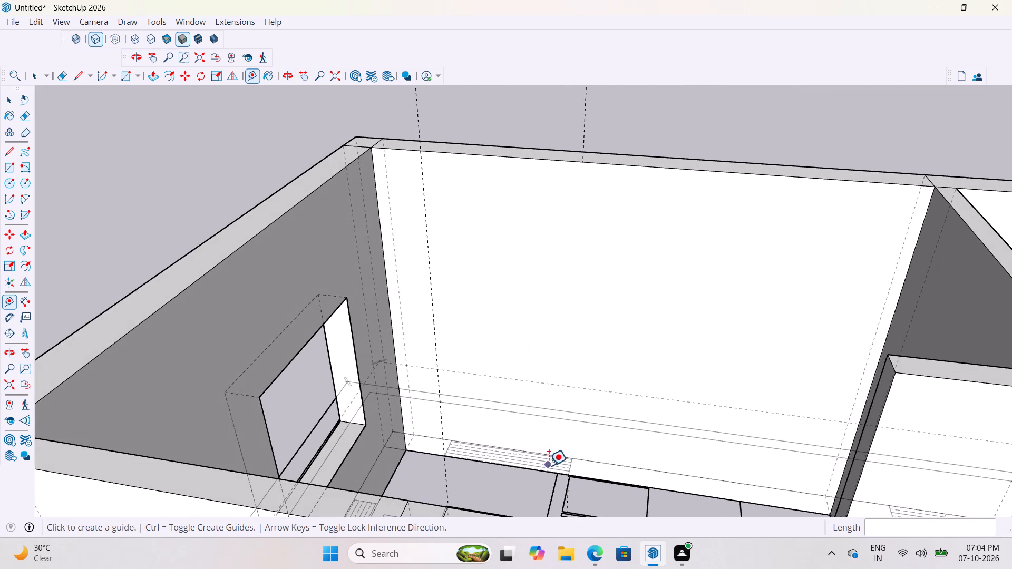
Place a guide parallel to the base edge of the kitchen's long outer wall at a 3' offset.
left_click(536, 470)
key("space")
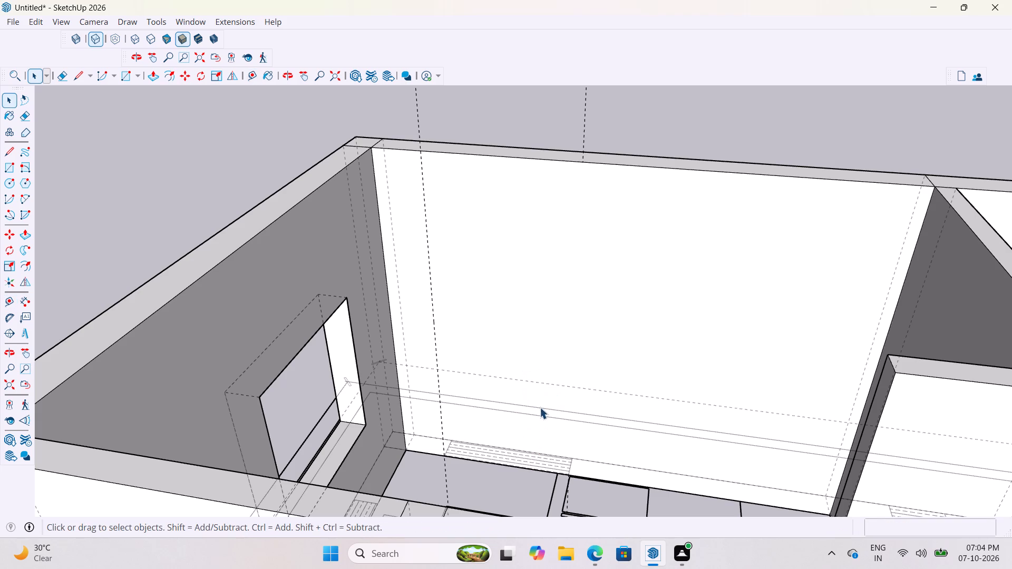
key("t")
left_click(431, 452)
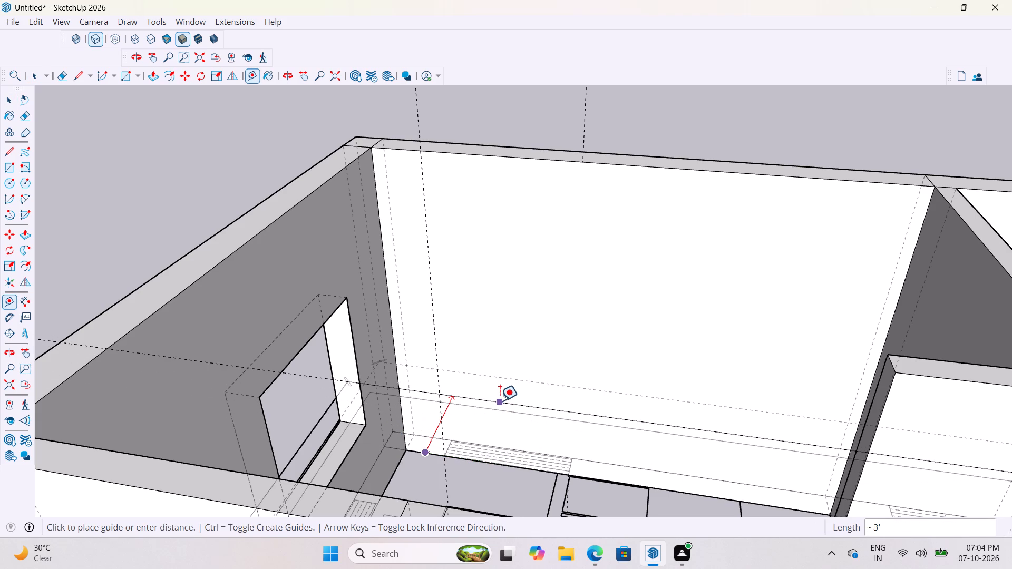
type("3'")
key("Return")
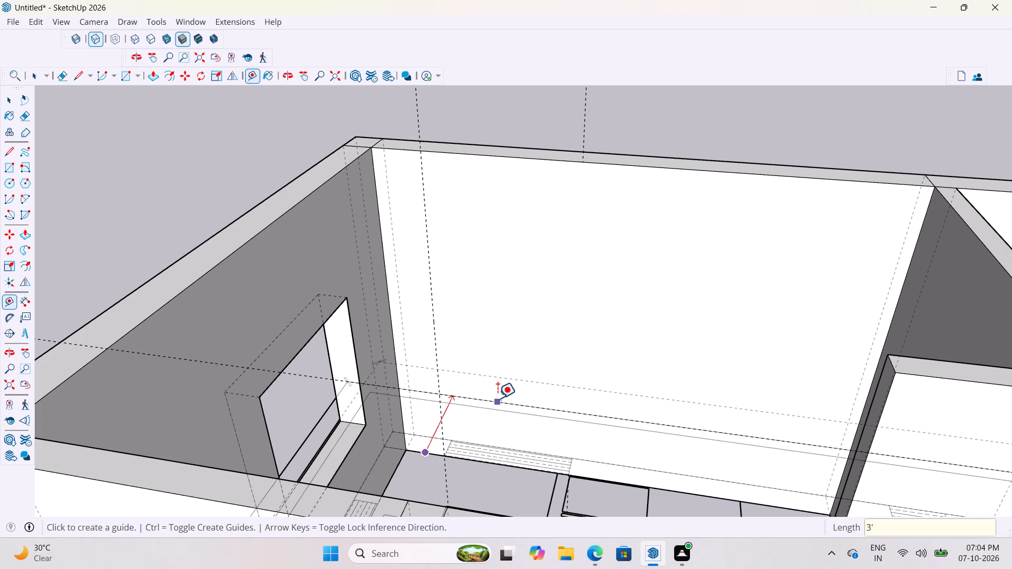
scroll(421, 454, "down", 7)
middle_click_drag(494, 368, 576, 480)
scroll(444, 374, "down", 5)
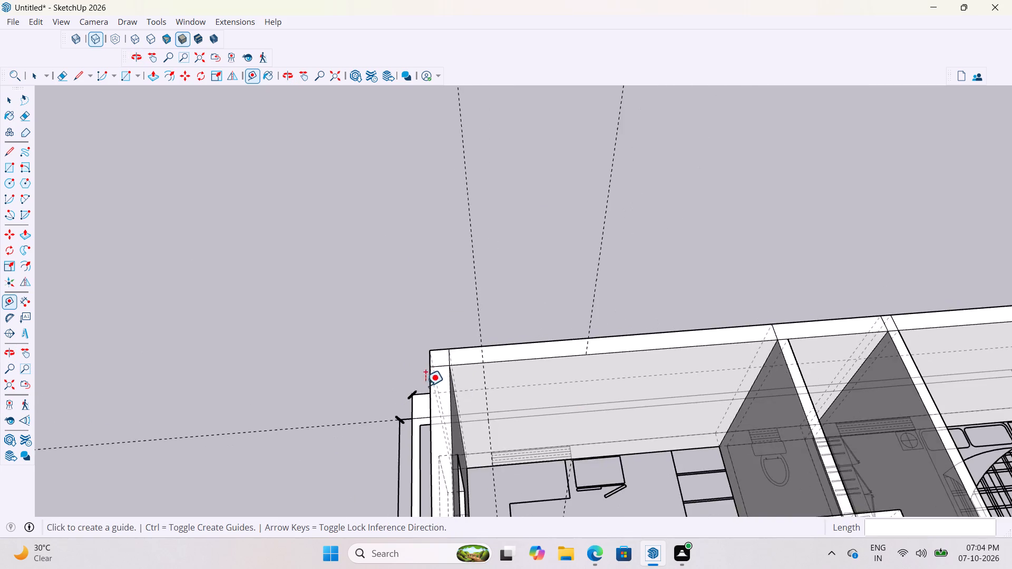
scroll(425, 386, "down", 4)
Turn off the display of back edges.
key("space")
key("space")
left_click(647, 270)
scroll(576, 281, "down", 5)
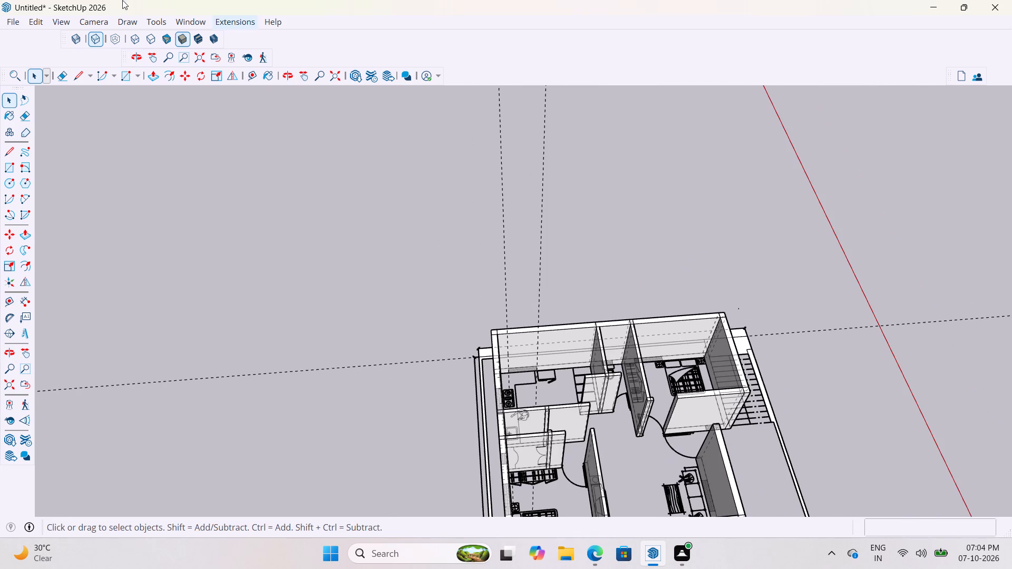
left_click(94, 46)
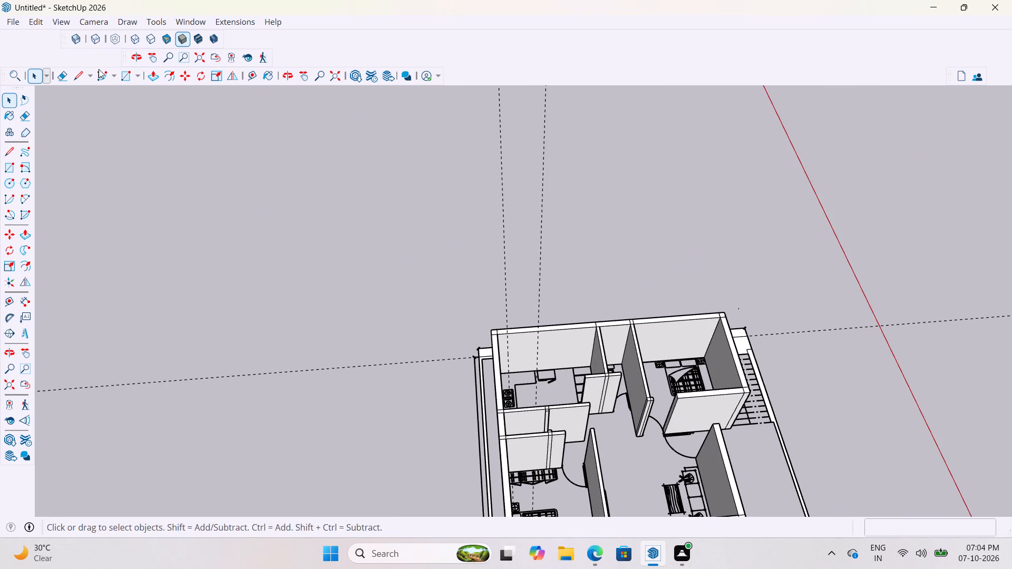
Delete all guides from the model.
scroll(541, 366, "up", 14)
middle_click_drag(555, 365, 554, 371)
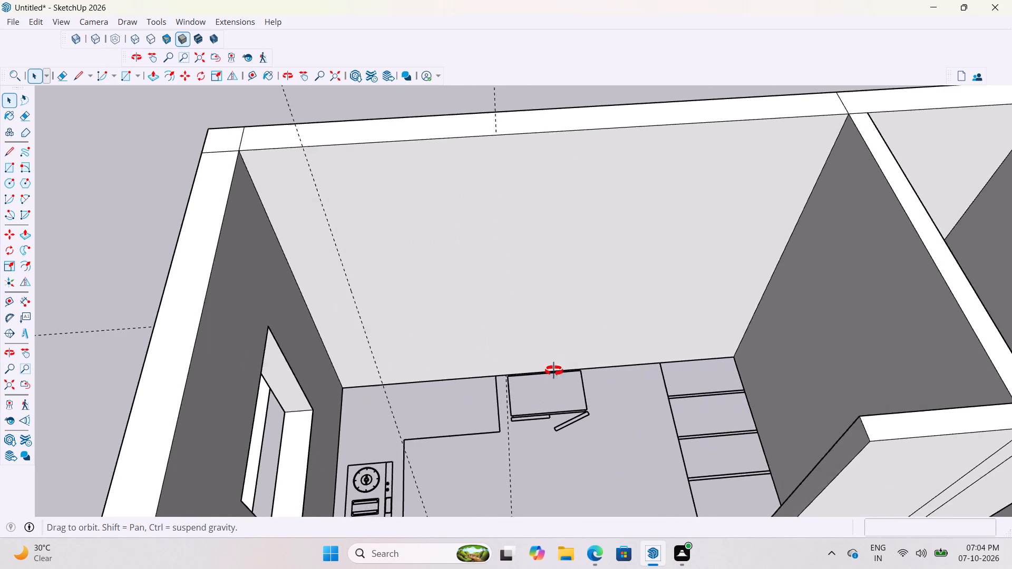
middle_click_drag(554, 371, 595, 367)
scroll(477, 357, "down", 3)
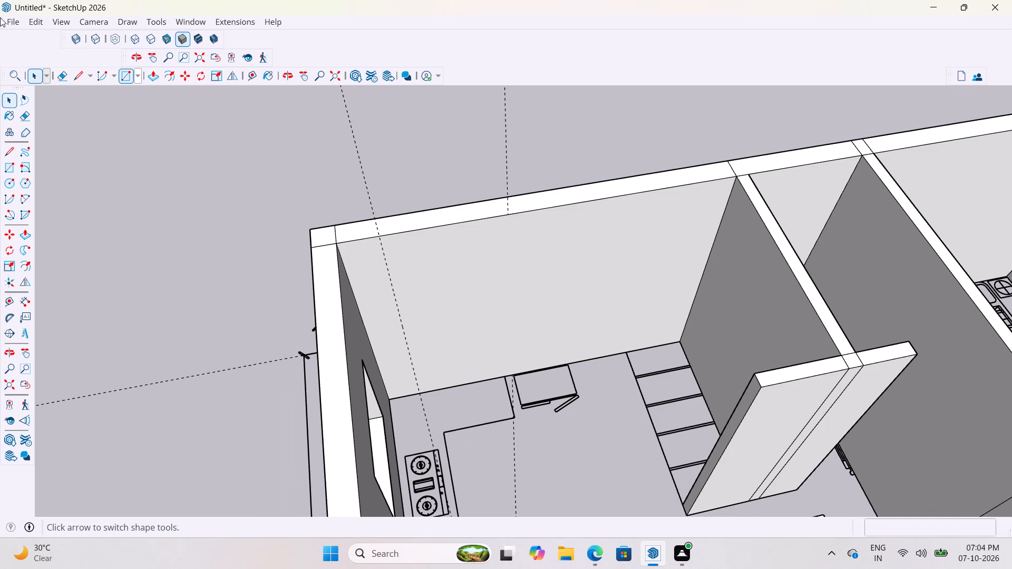
left_click(31, 21)
left_click(96, 161)
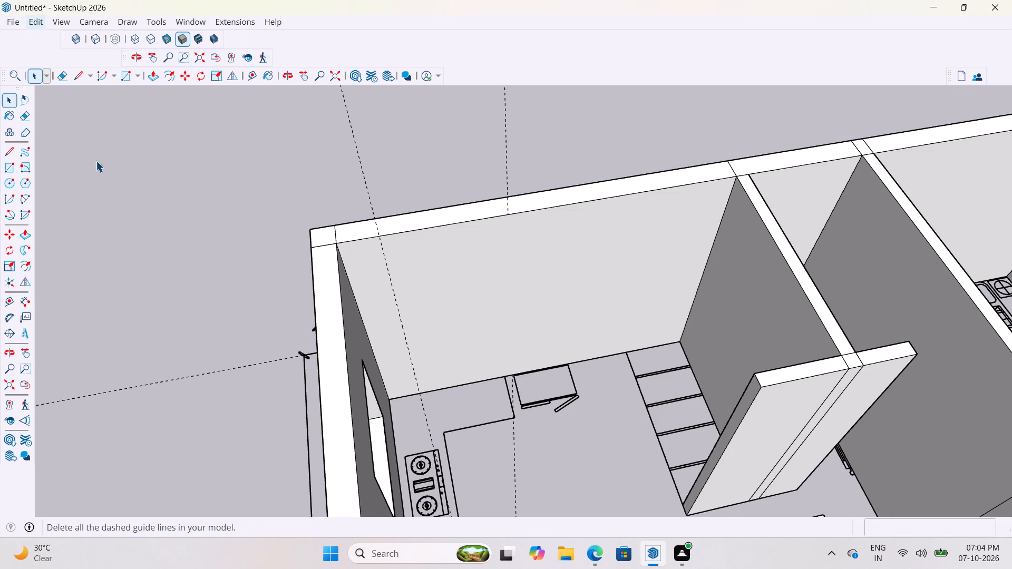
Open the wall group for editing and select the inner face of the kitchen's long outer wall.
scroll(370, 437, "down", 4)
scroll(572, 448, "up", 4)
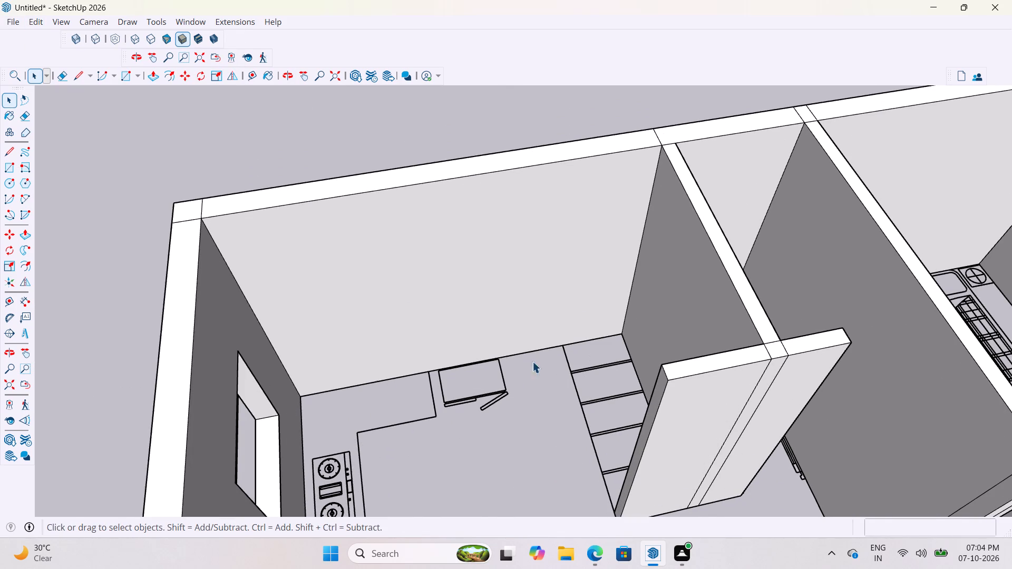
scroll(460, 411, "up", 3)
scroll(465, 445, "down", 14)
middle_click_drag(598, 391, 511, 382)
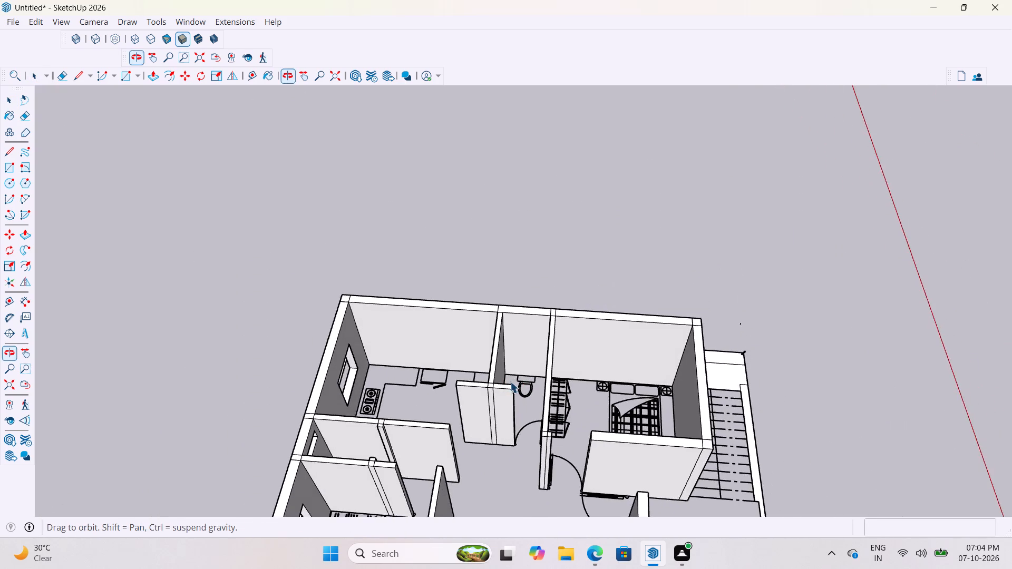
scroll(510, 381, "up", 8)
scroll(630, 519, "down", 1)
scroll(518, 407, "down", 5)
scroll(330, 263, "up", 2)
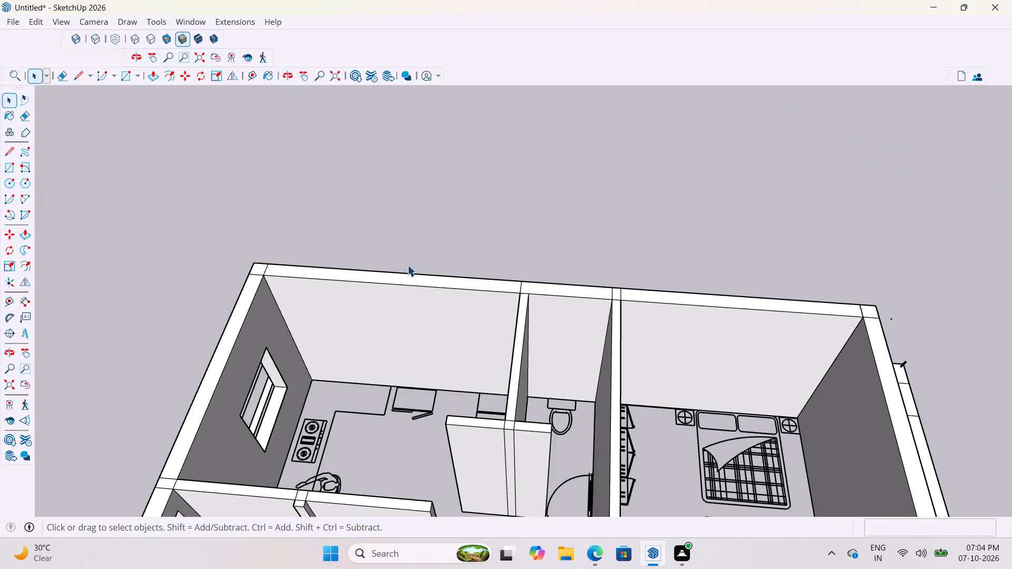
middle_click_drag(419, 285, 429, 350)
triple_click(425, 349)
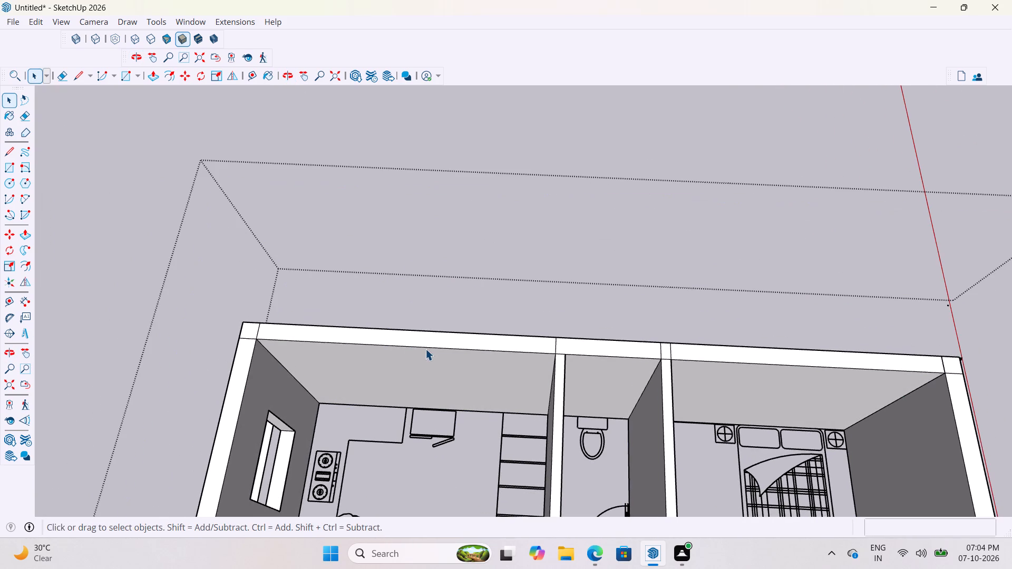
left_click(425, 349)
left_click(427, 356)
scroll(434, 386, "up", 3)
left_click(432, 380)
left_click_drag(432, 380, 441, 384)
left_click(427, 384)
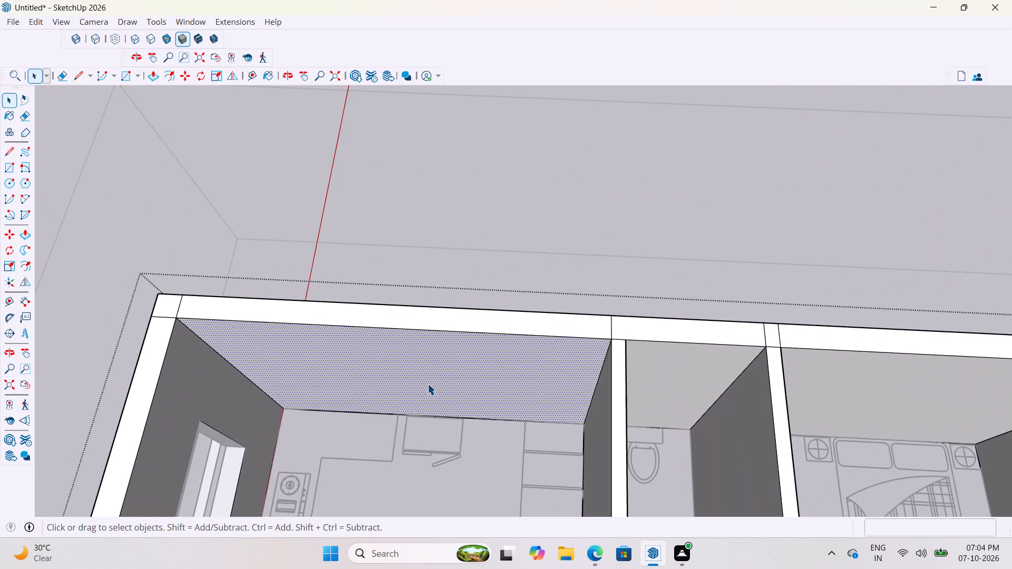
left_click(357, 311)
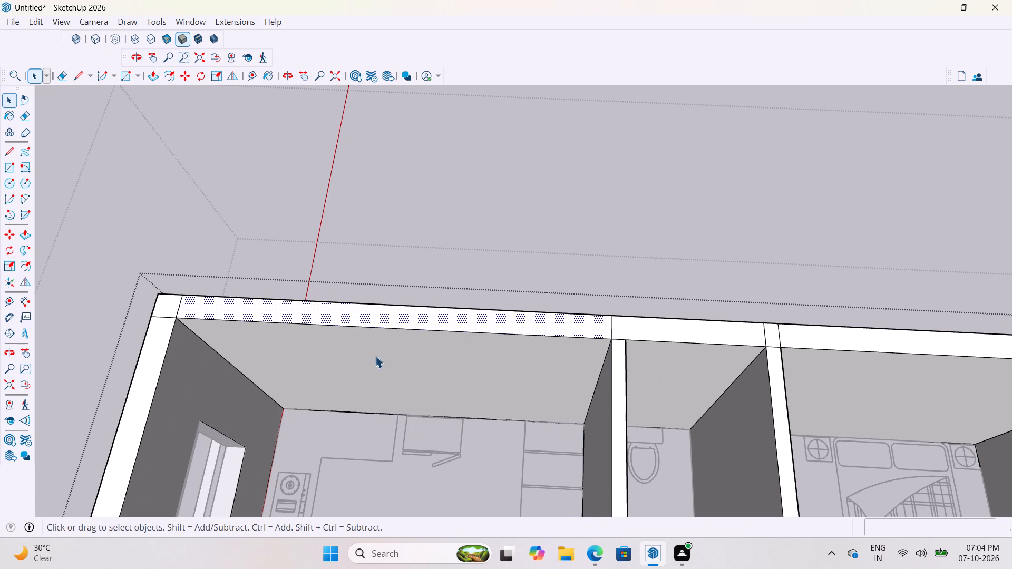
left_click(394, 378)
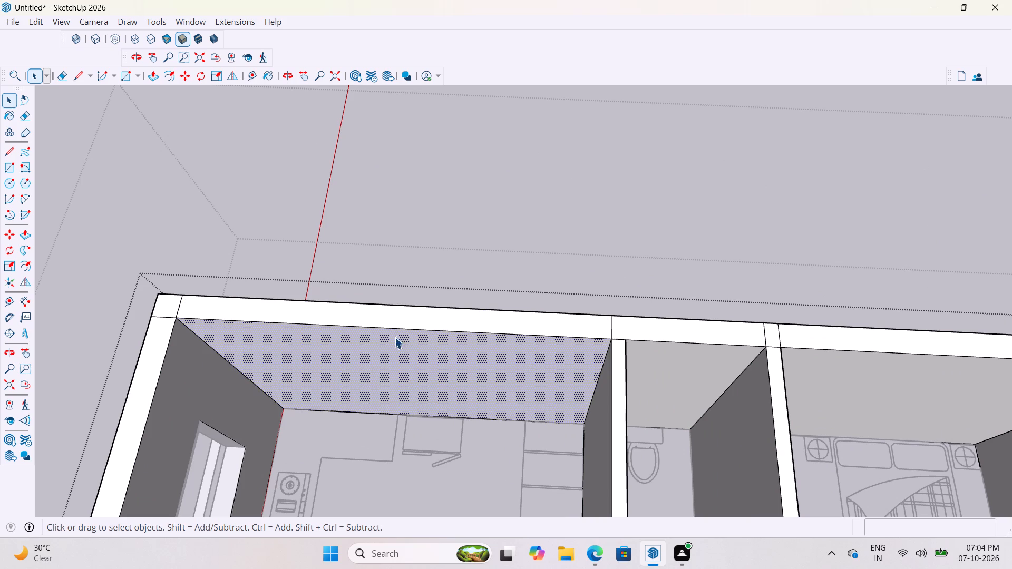
Turn on the display of back edges and close the wall group to return to the whole model.
left_click(100, 40)
scroll(306, 415, "up", 4)
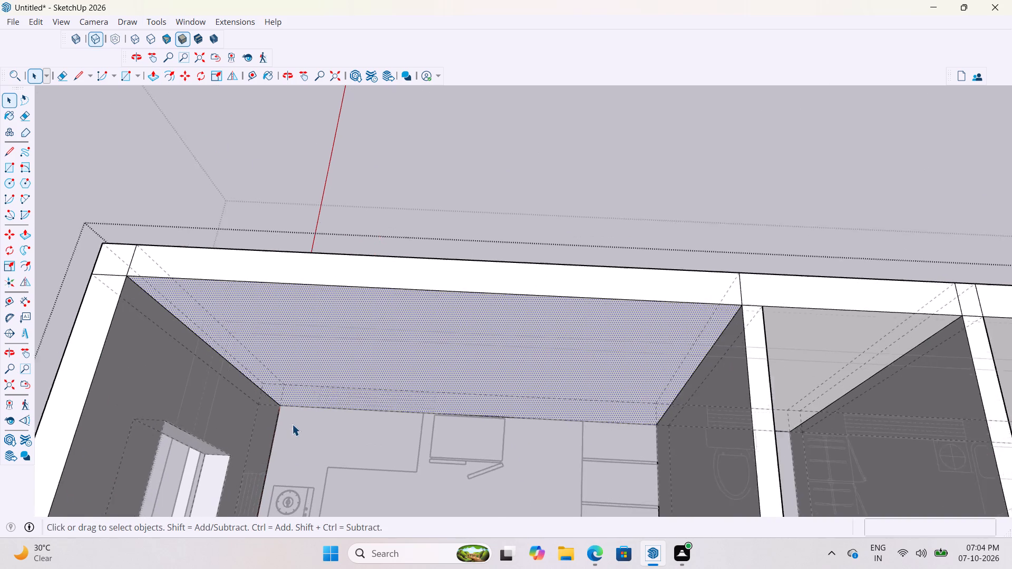
scroll(292, 424, "up", 1)
scroll(445, 403, "down", 4)
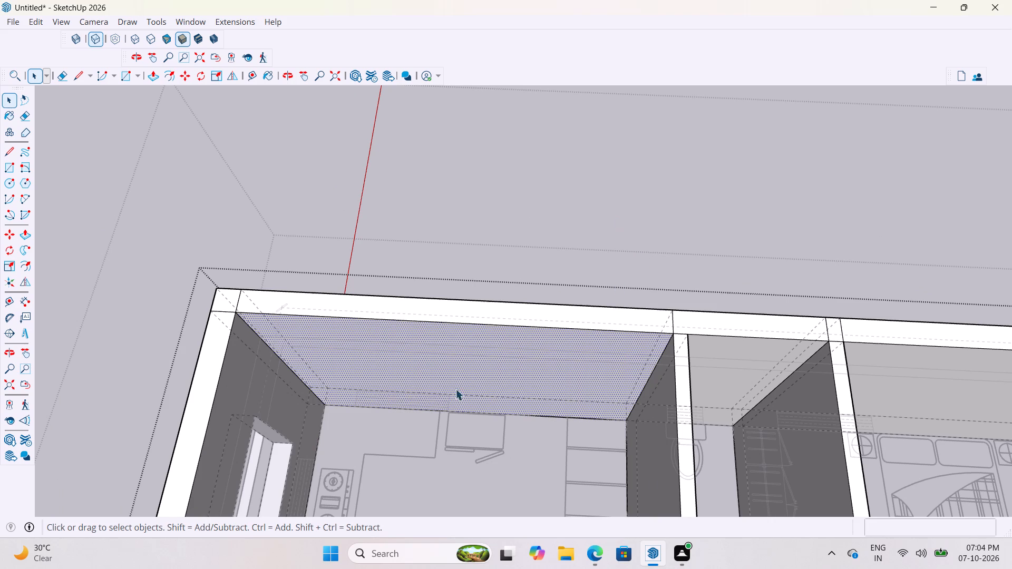
scroll(272, 384, "up", 3)
scroll(404, 361, "up", 3)
scroll(541, 319, "down", 13)
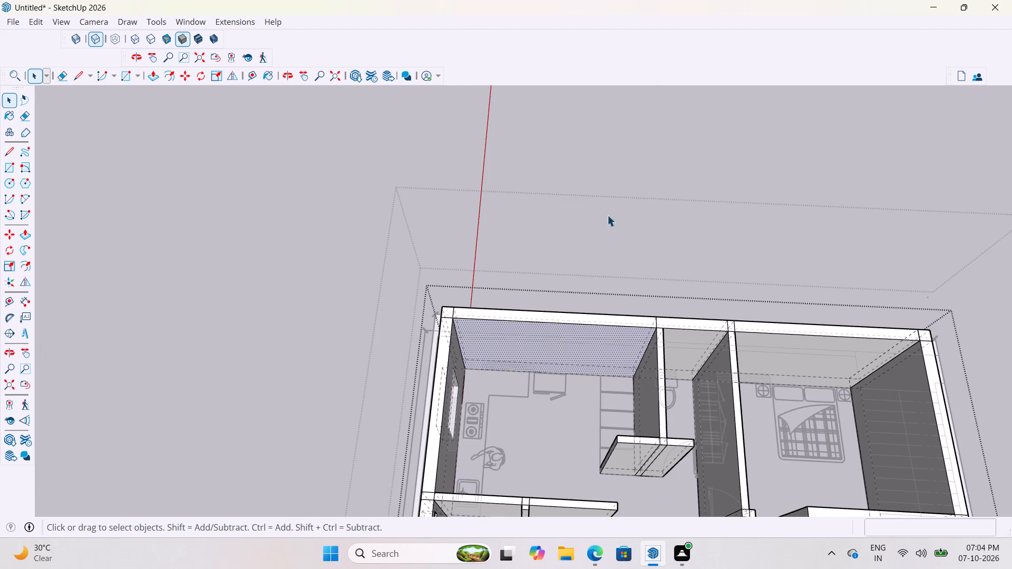
left_click(689, 135)
scroll(550, 372, "up", 6)
scroll(507, 367, "down", 5)
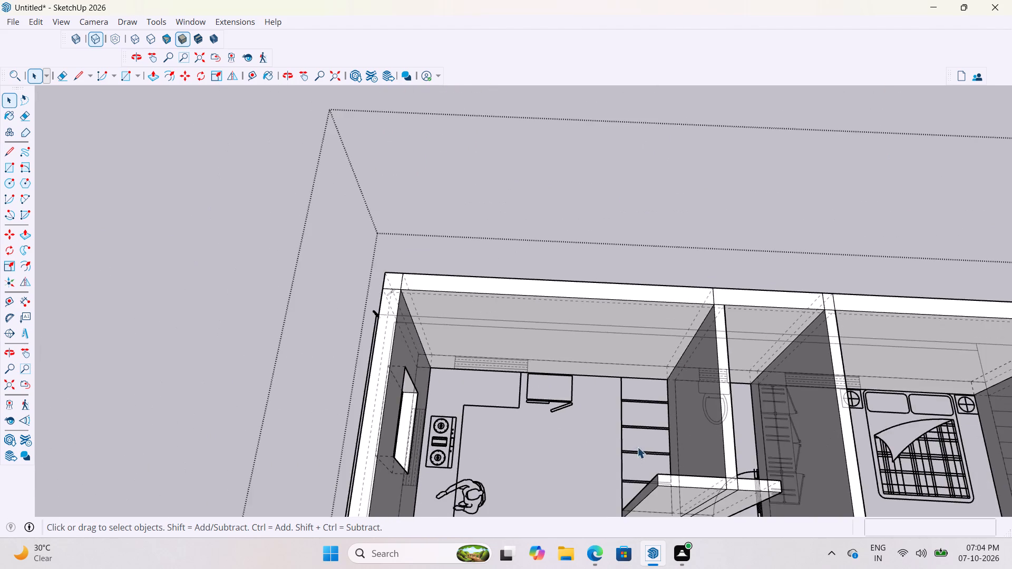
Place a guide parallel to the kitchen's side wall at the near end of the long outer wall's window symbol.
middle_click_drag(625, 425, 588, 359)
scroll(524, 367, "up", 6)
scroll(442, 336, "up", 3)
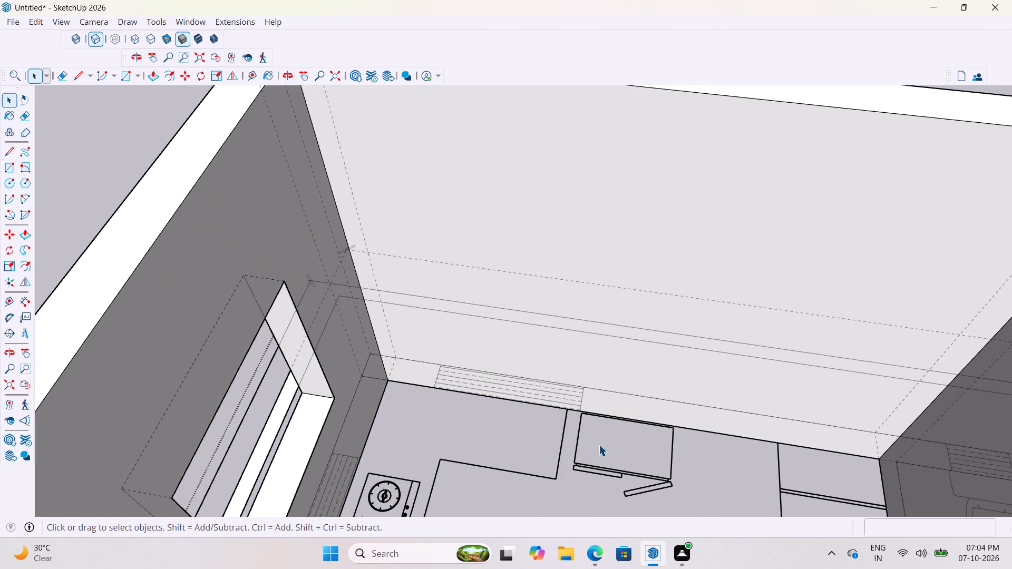
scroll(591, 442, "down", 4)
scroll(511, 416, "up", 1)
middle_click_drag(513, 414, 552, 408)
scroll(514, 394, "up", 5)
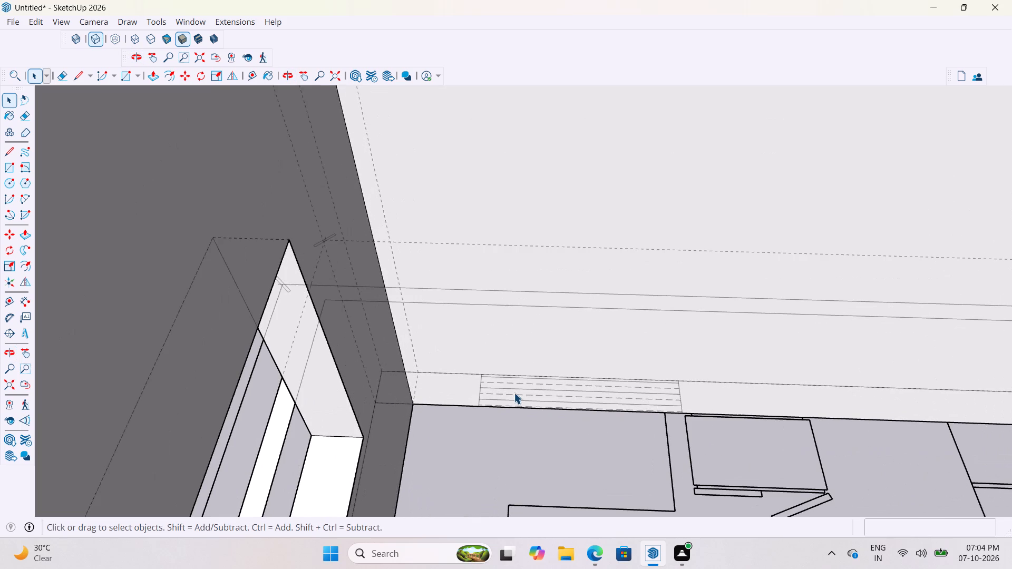
key("t")
left_click(413, 422)
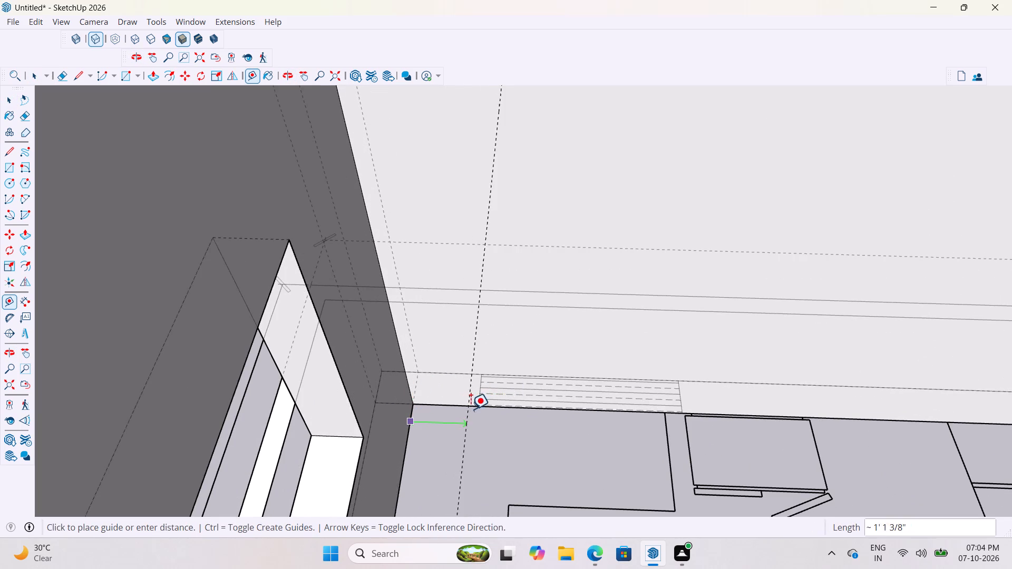
left_click(477, 406)
Place a parallel guide about 4' from the first one, marking the far end of the kitchen window symbol.
left_click(472, 440)
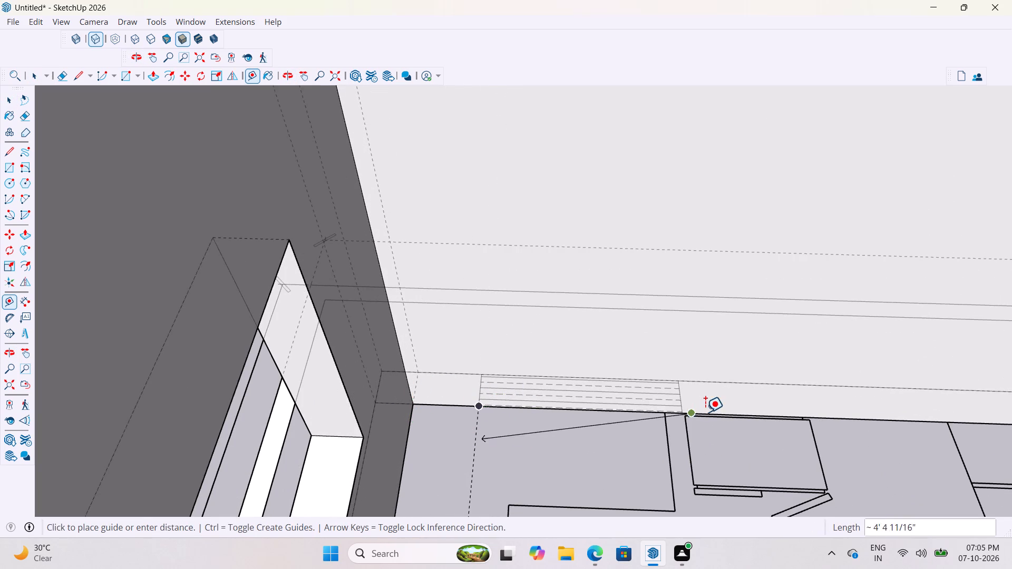
key("space")
key("space")
key("t")
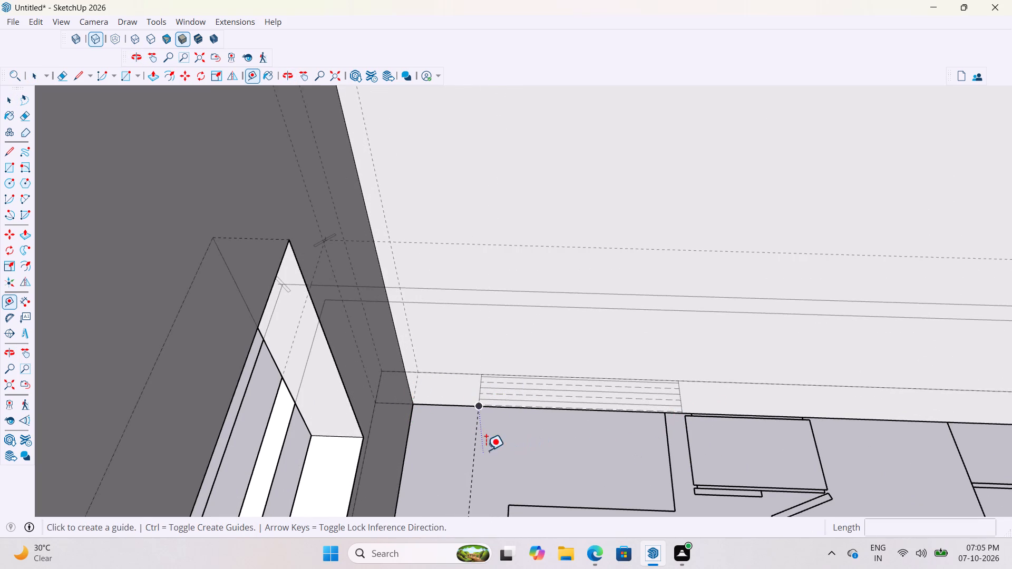
left_click(471, 456)
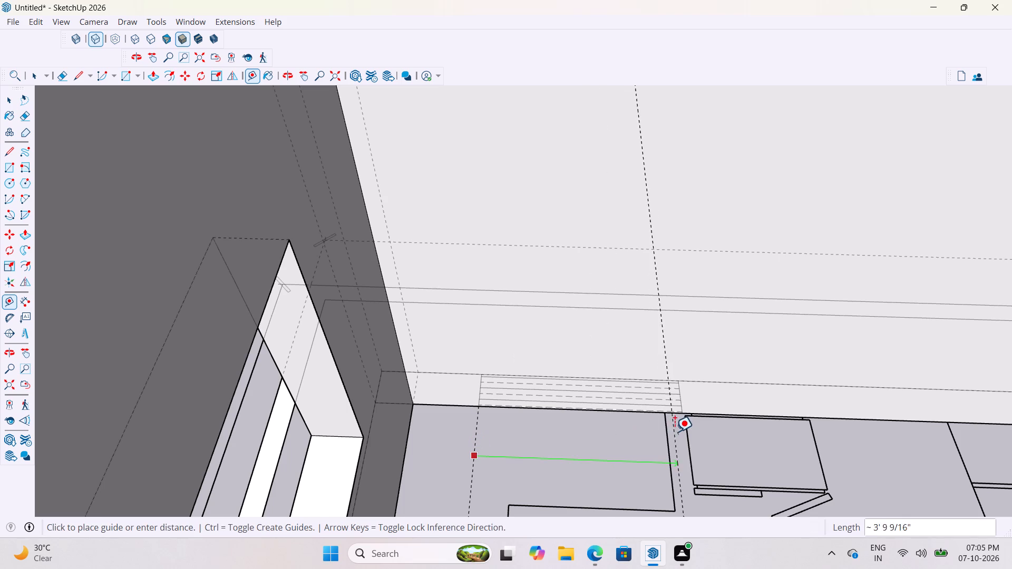
scroll(682, 410, "up", 5)
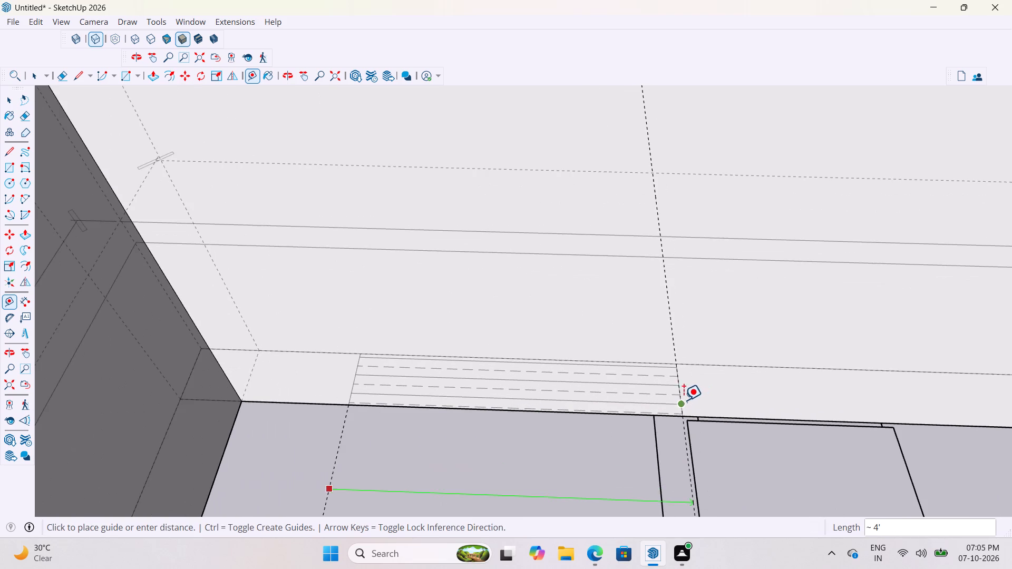
left_click(682, 401)
Place a guide parallel to the base edge of the kitchen's long outer wall at a 3' offset.
scroll(606, 405, "down", 4)
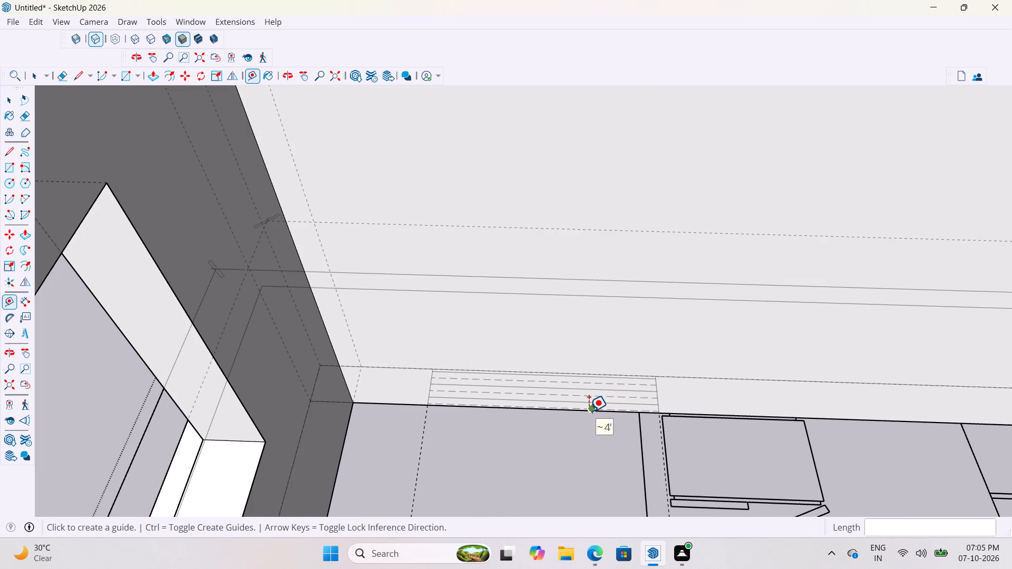
left_click(589, 411)
key("space")
key("space")
scroll(507, 410, "down", 3)
middle_click_drag(517, 420, 484, 423)
key("t")
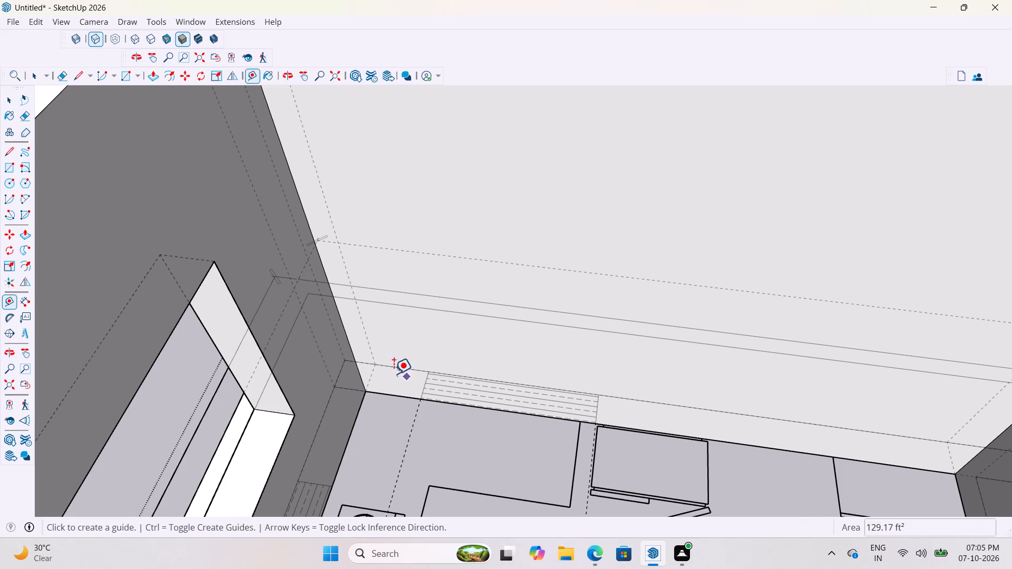
left_click_drag(404, 399, 404, 394)
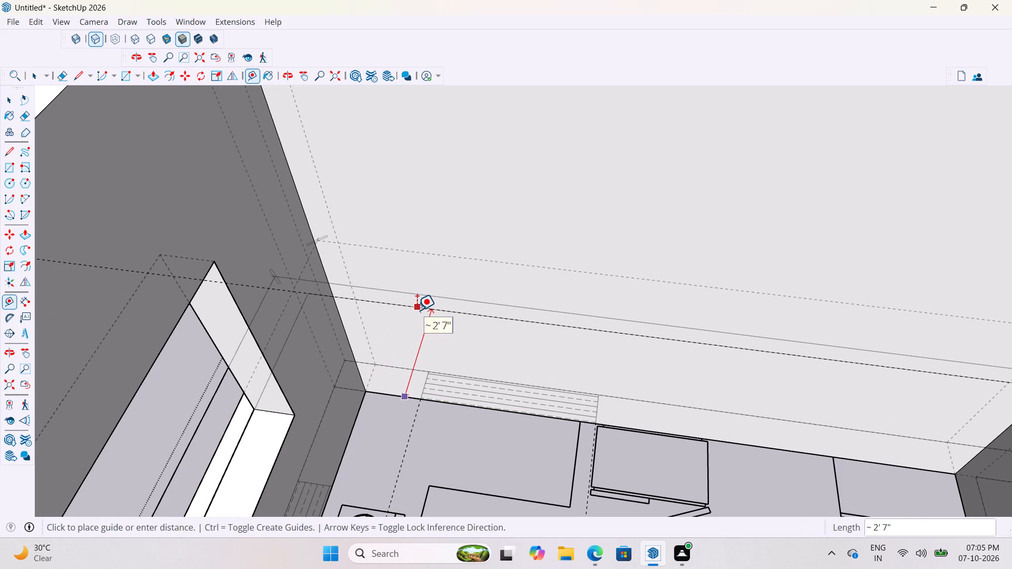
type("3'")
key("Return")
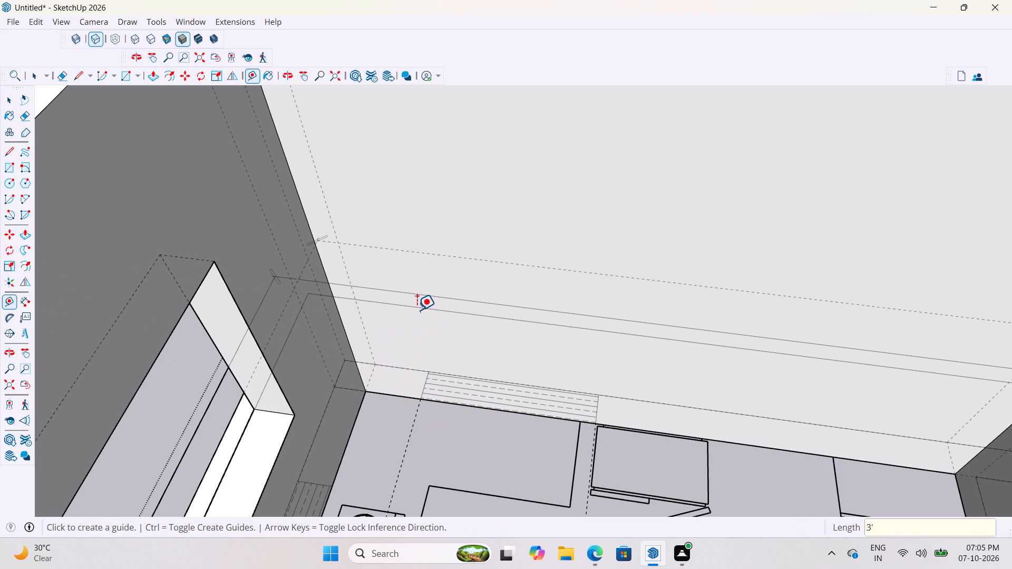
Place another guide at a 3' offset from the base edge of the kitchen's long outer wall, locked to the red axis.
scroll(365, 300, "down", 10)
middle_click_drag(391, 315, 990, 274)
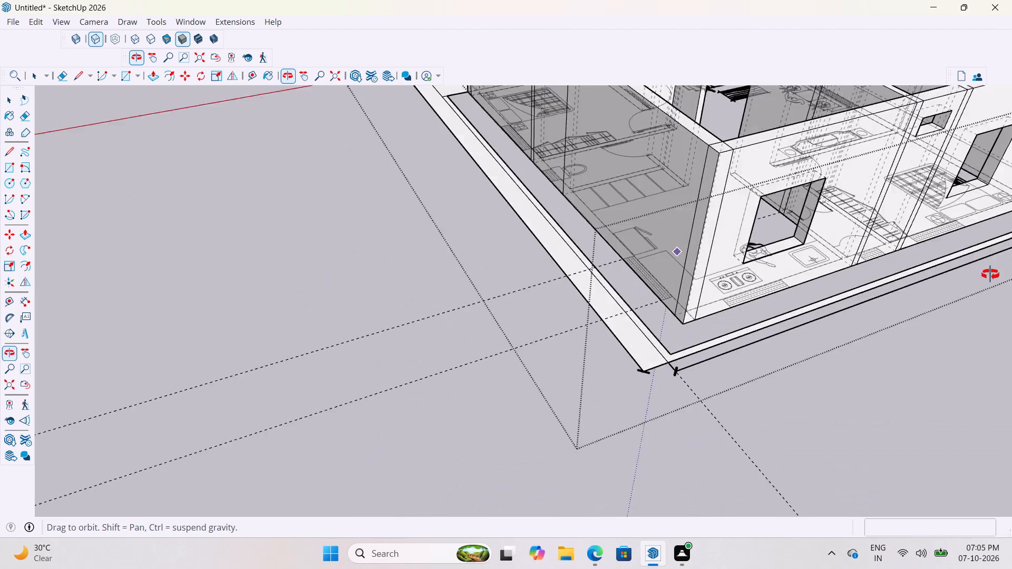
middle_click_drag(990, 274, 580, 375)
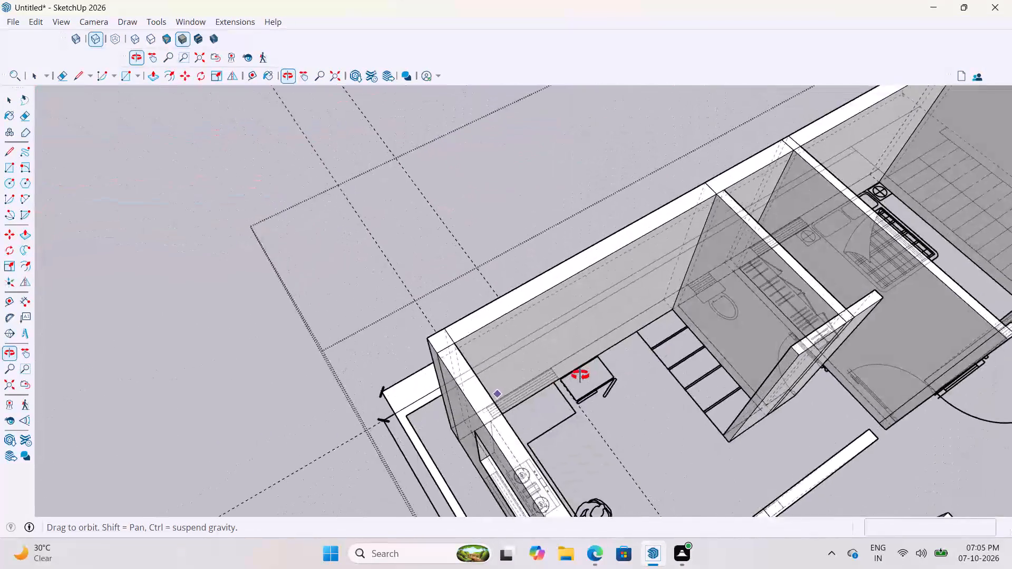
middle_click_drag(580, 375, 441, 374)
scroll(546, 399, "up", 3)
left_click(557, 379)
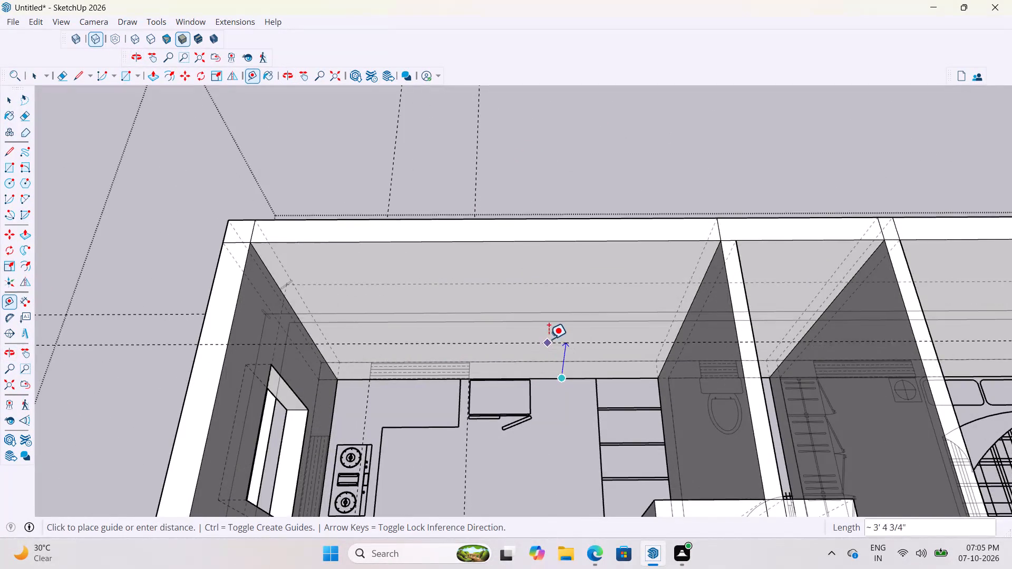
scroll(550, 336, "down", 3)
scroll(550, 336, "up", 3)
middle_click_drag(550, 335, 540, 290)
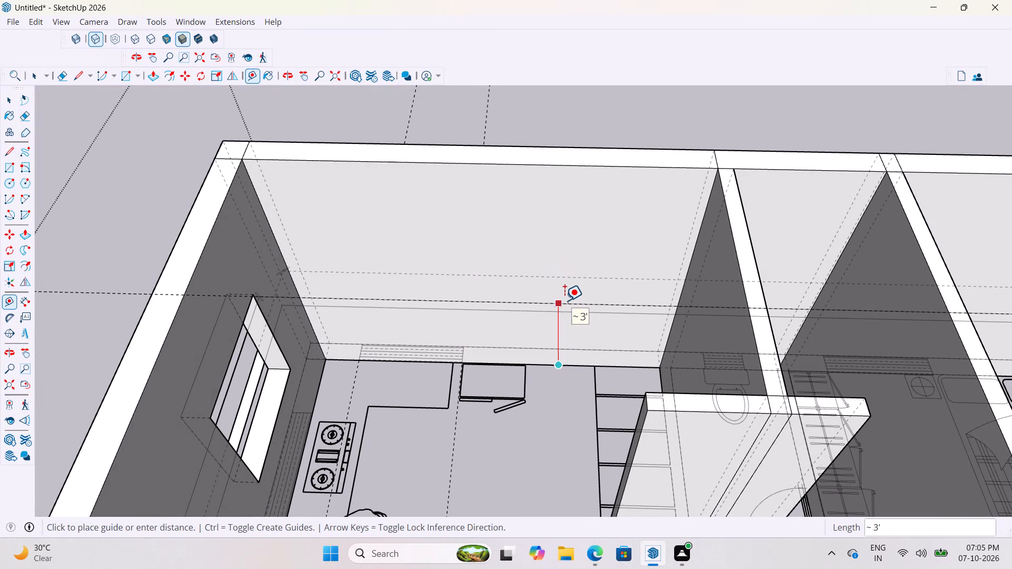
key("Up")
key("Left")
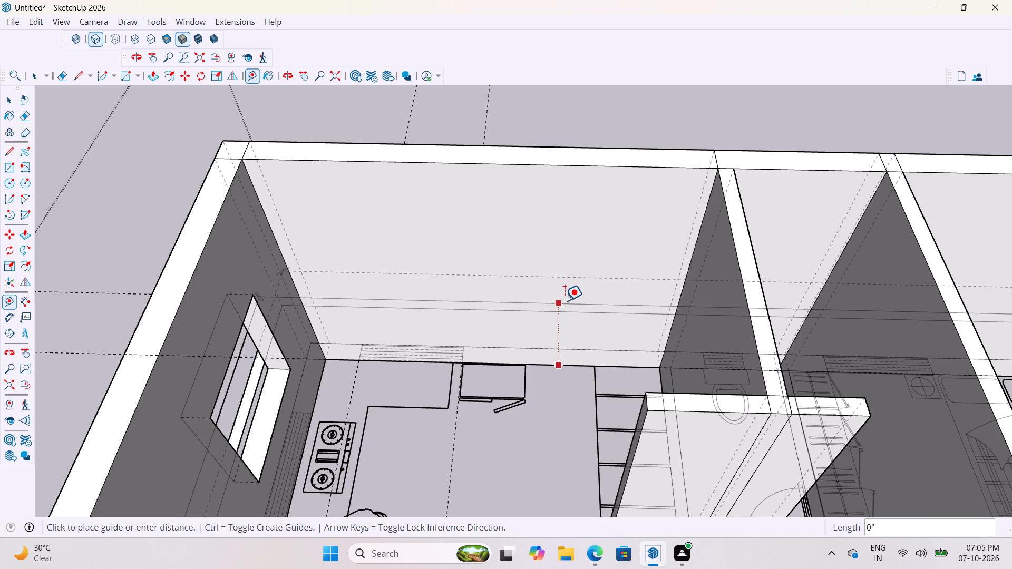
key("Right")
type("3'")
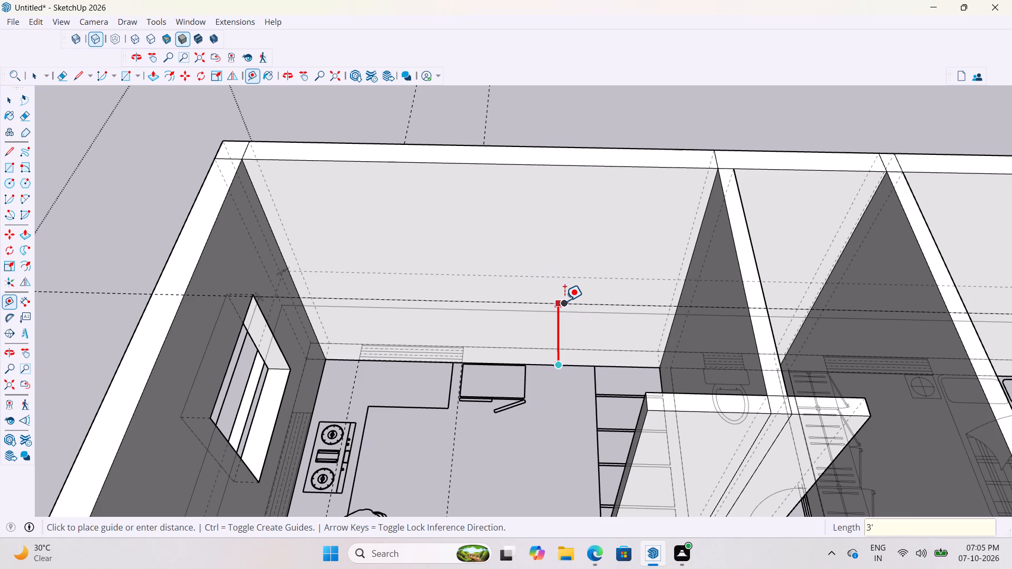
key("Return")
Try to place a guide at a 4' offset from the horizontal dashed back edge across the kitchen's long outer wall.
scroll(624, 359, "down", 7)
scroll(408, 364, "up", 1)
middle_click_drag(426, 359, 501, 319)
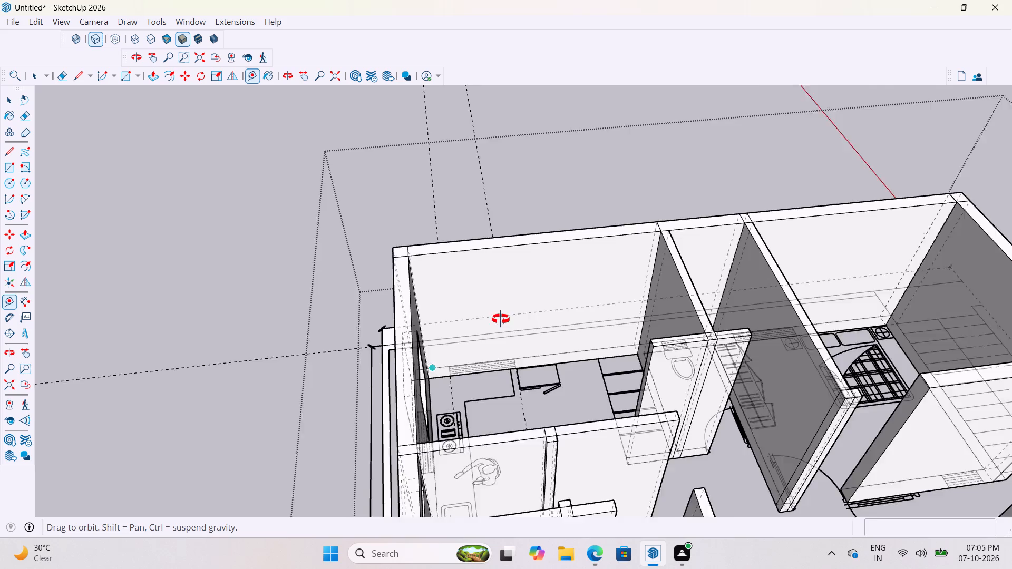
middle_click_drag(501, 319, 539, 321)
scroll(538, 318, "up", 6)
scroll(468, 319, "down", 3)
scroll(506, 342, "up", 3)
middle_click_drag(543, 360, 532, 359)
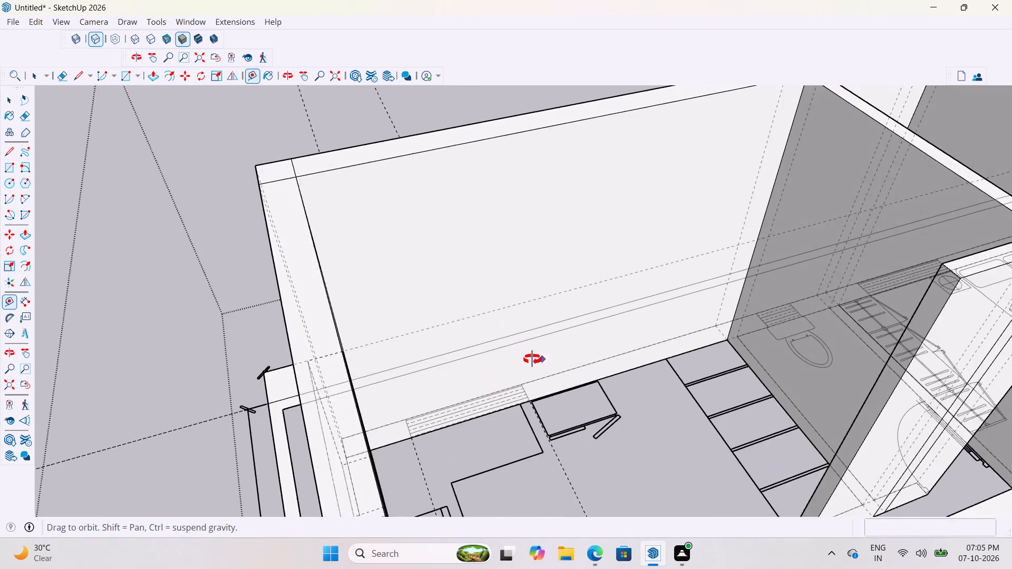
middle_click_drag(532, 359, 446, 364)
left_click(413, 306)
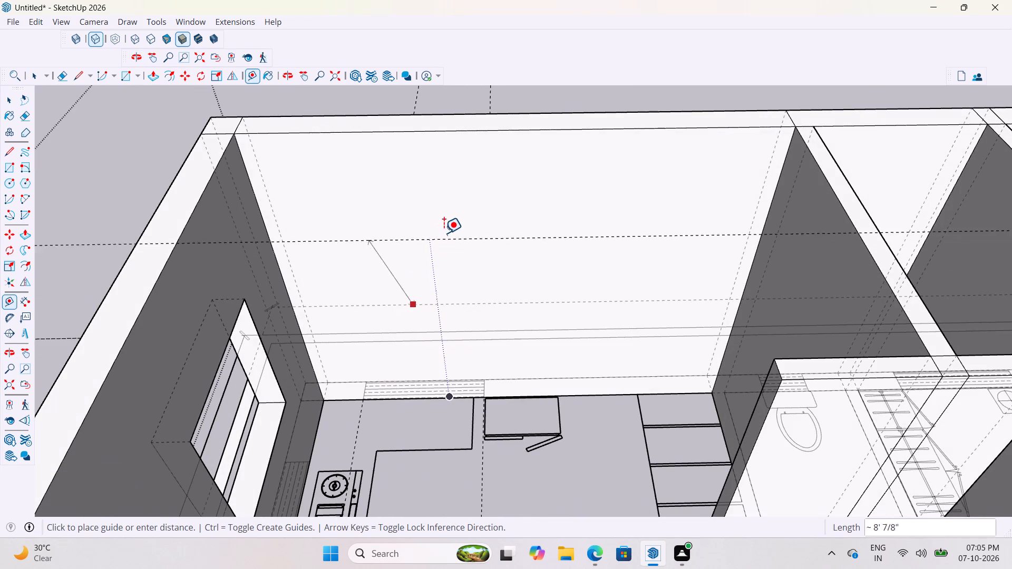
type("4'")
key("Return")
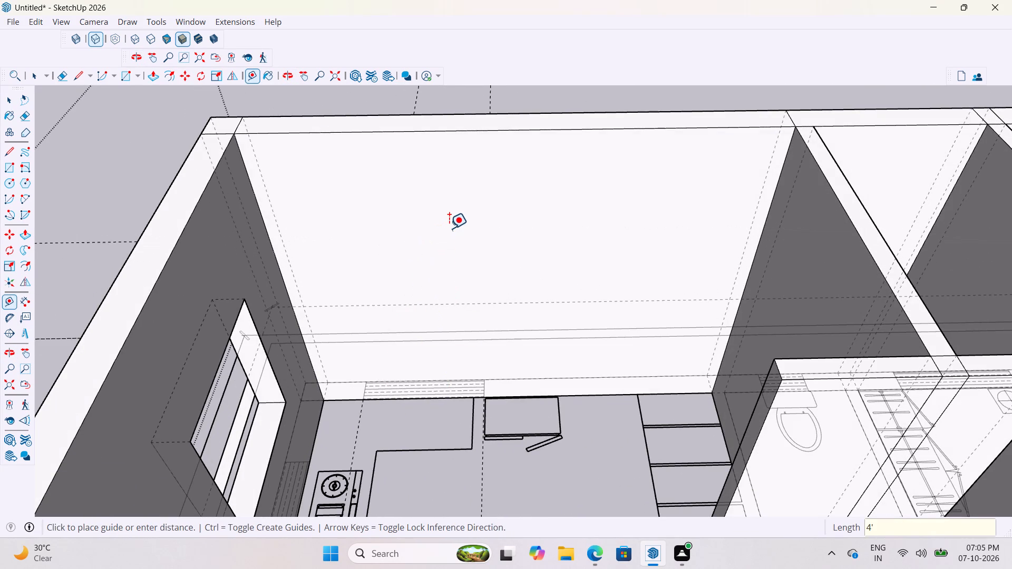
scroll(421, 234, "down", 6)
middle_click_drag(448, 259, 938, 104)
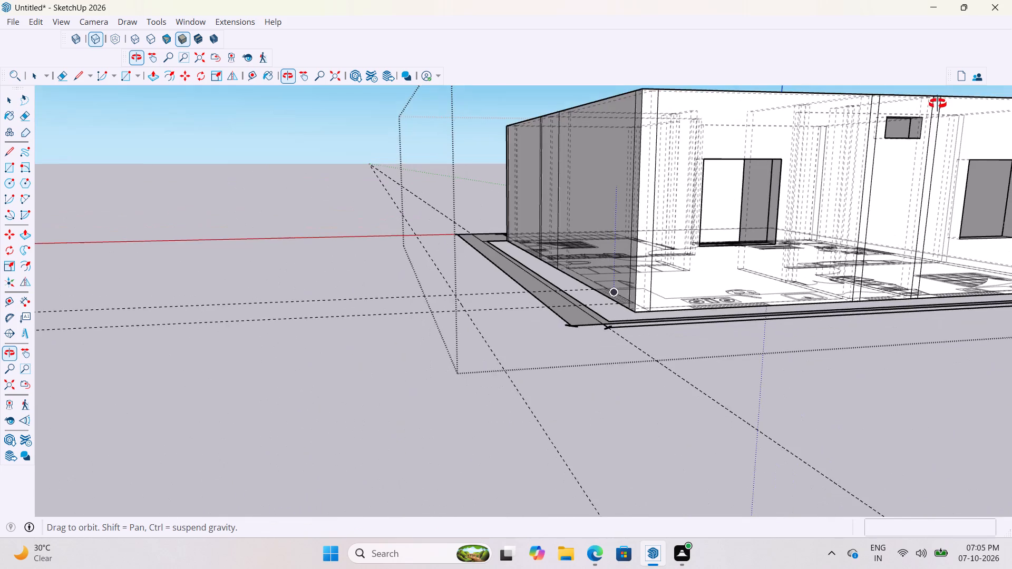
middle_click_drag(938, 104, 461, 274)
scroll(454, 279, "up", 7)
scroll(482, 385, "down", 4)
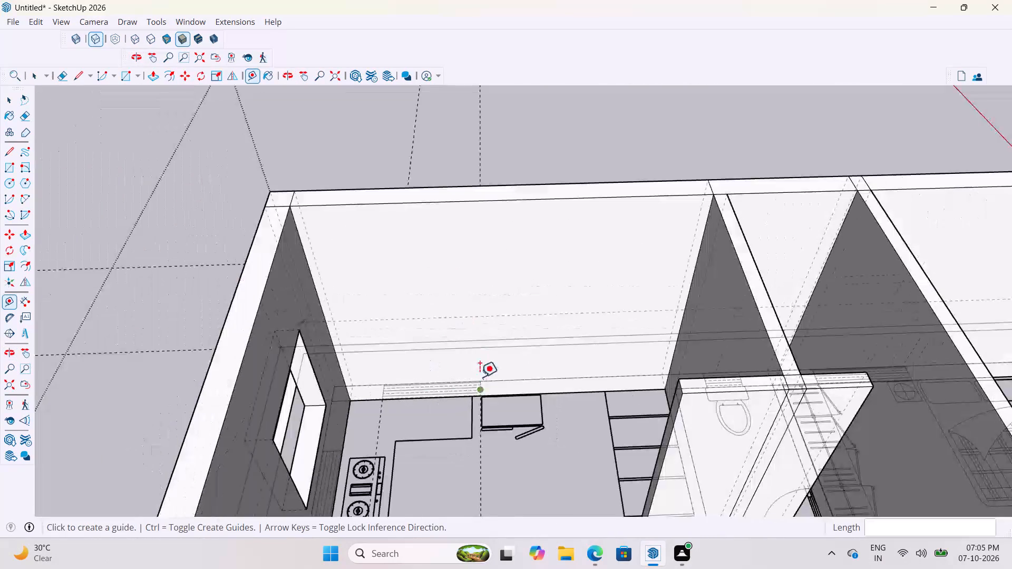
Delete all guides in the model.
key("space")
left_click_drag(585, 116, 590, 116)
scroll(492, 348, "down", 8)
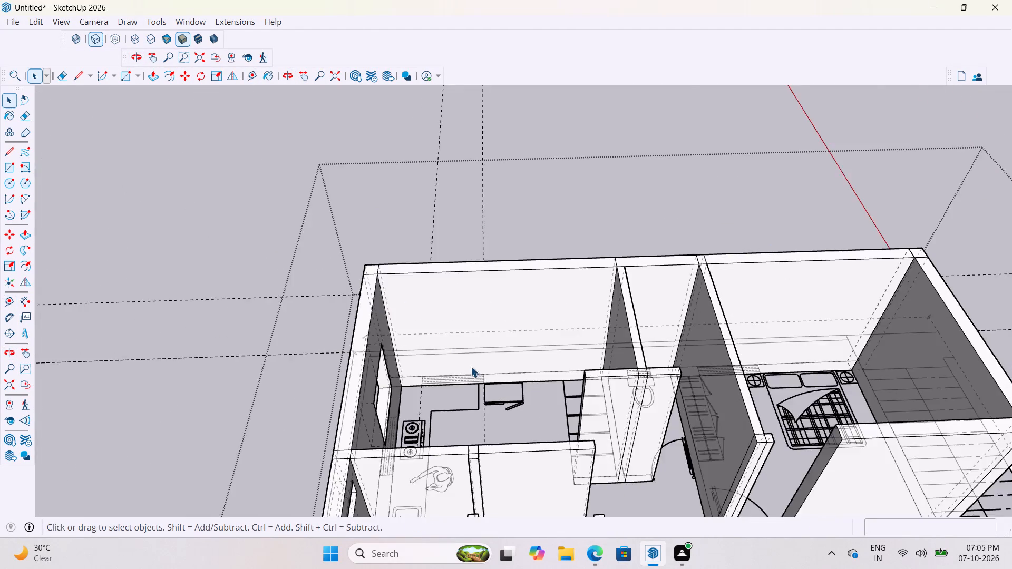
scroll(471, 366, "down", 2)
left_click(64, 18)
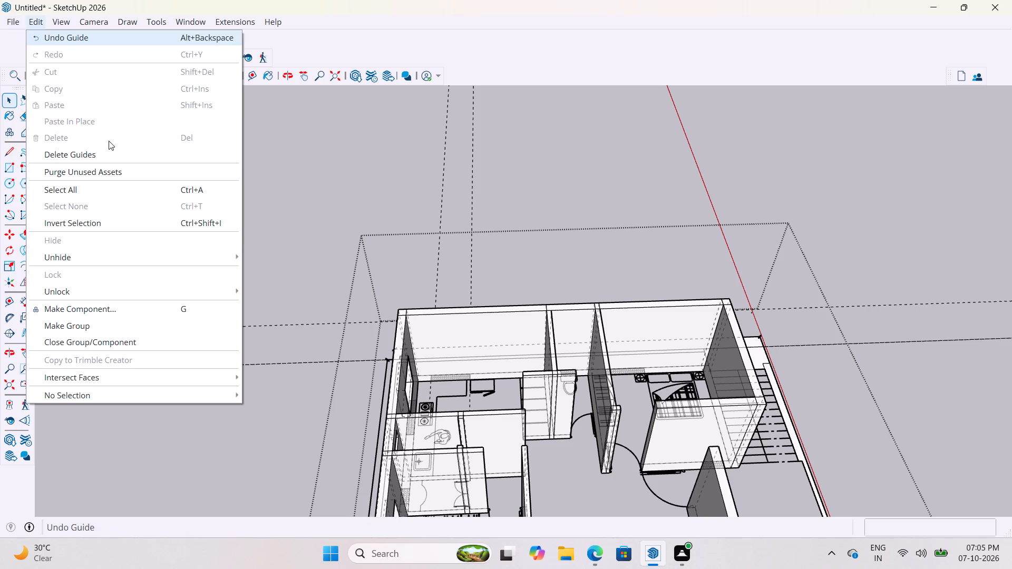
left_click(109, 155)
left_click(511, 181)
scroll(484, 287, "up", 3)
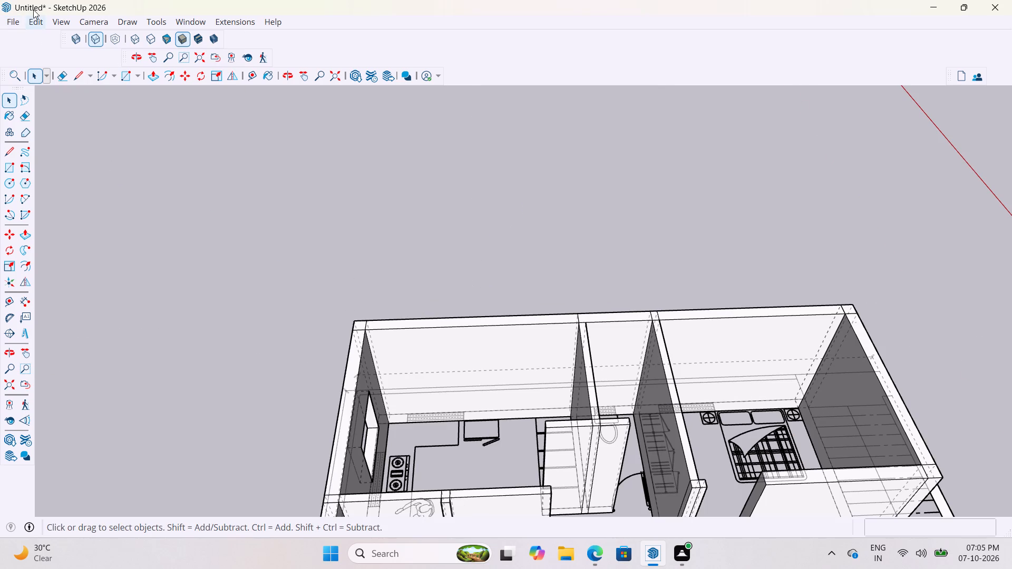
left_click(41, 23)
left_click(75, 154)
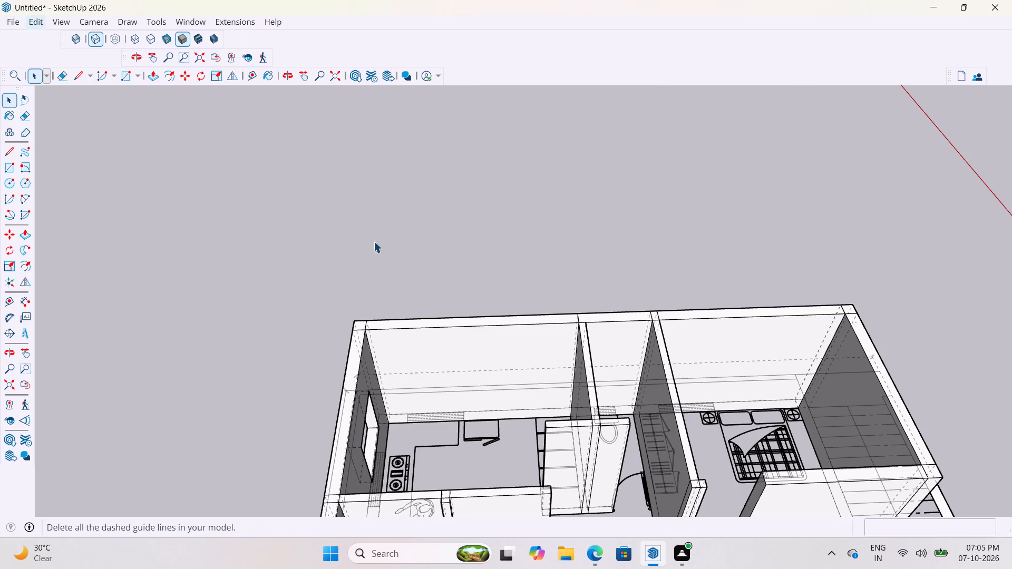
left_click(451, 227)
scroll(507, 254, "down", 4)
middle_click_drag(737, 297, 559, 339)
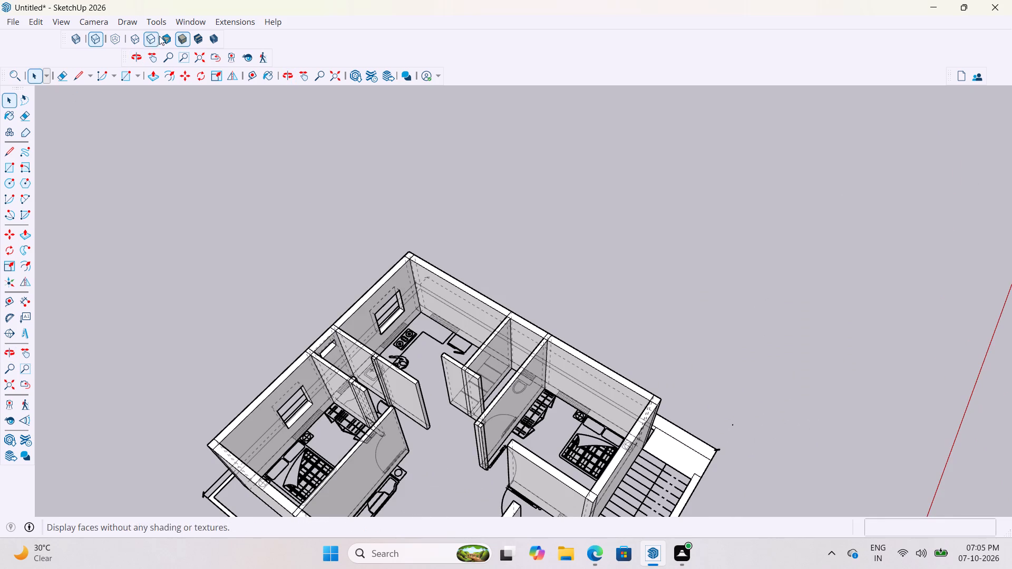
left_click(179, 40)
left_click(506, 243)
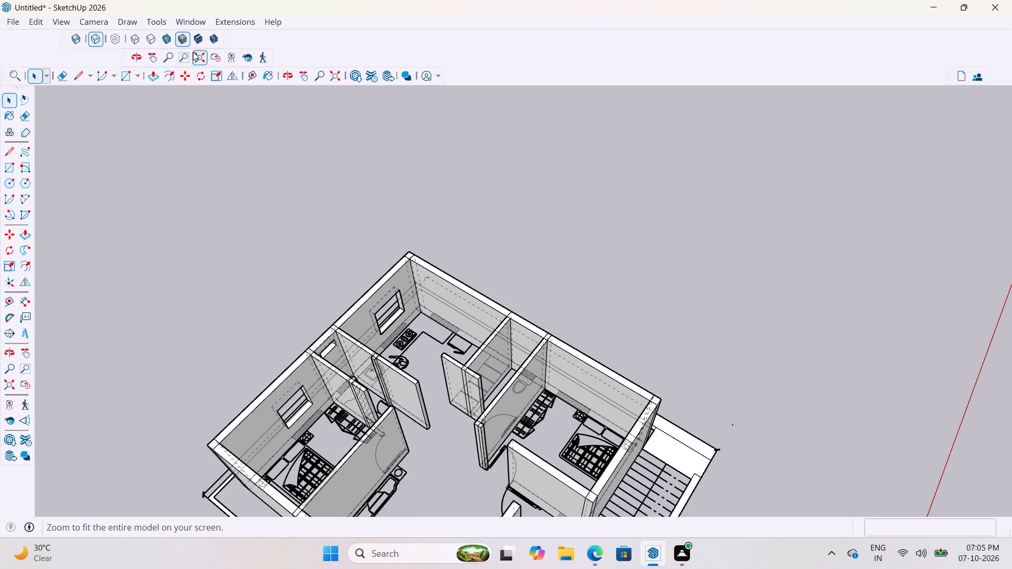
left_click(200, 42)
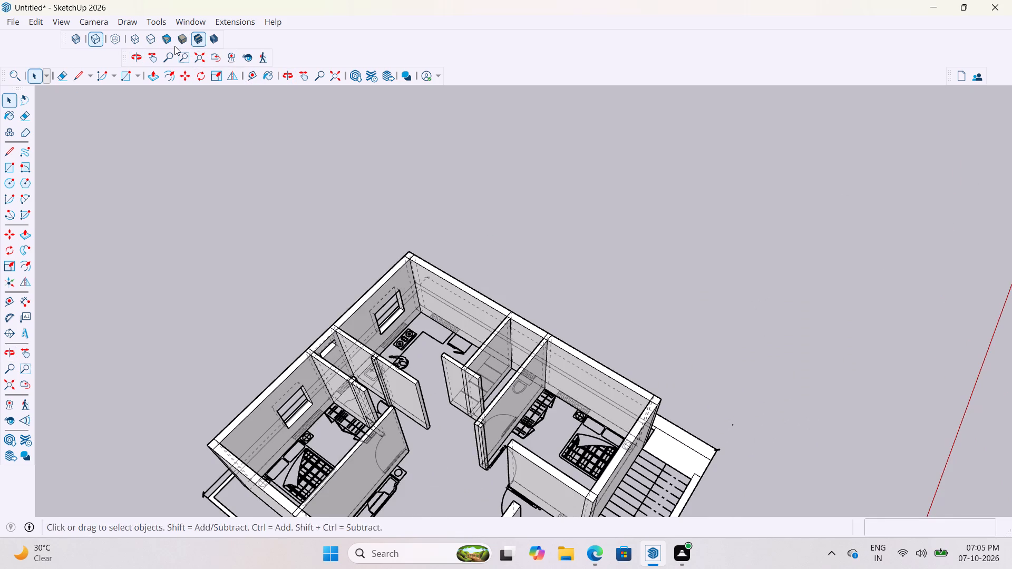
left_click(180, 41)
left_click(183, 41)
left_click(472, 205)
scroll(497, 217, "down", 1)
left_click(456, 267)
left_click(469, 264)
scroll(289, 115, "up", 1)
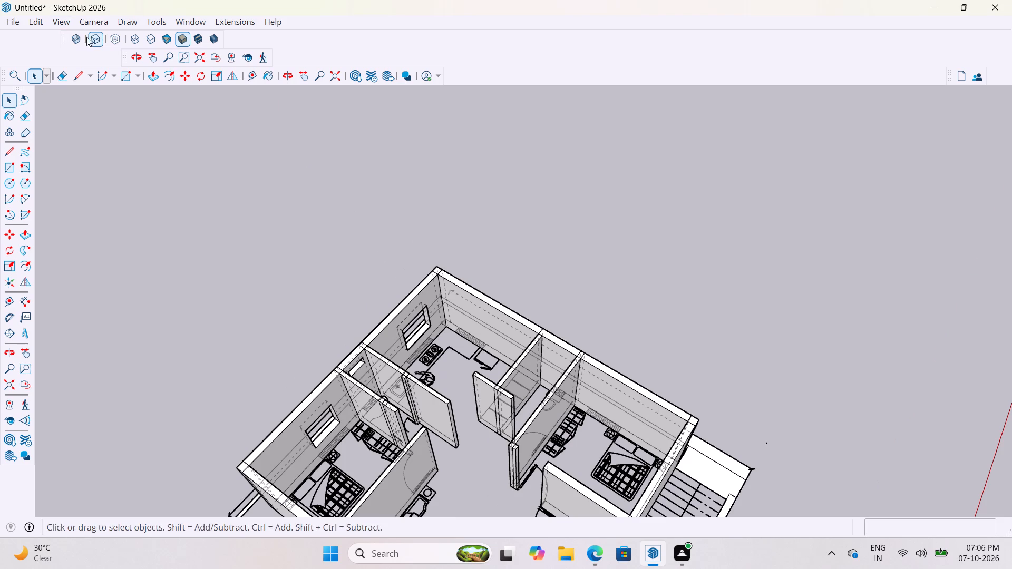
Turn off the display of back edges.
left_click(100, 43)
left_click(96, 43)
left_click(95, 36)
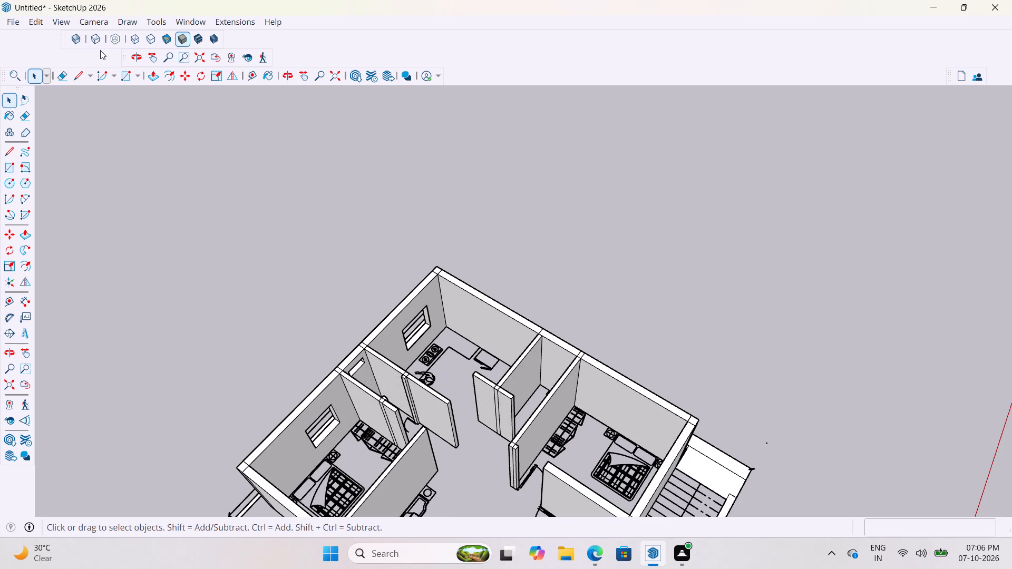
Examine the kitchen's long outer wall, its base edge and the plan symbols beside it.
scroll(433, 212, "down", 3)
scroll(453, 293, "up", 8)
middle_click_drag(449, 290, 538, 312)
scroll(513, 342, "up", 4)
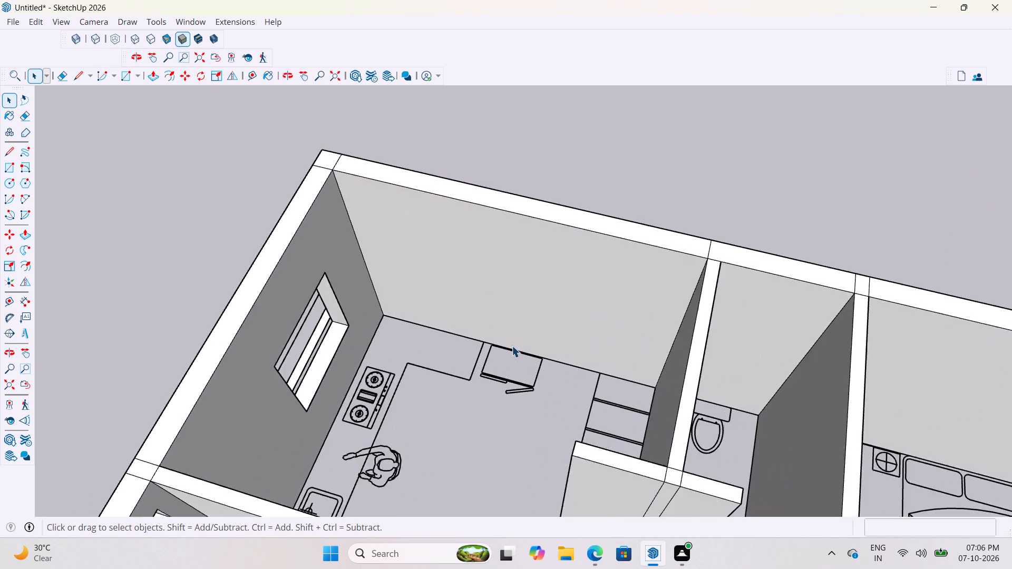
scroll(512, 346, "up", 8)
middle_click_drag(496, 346, 538, 338)
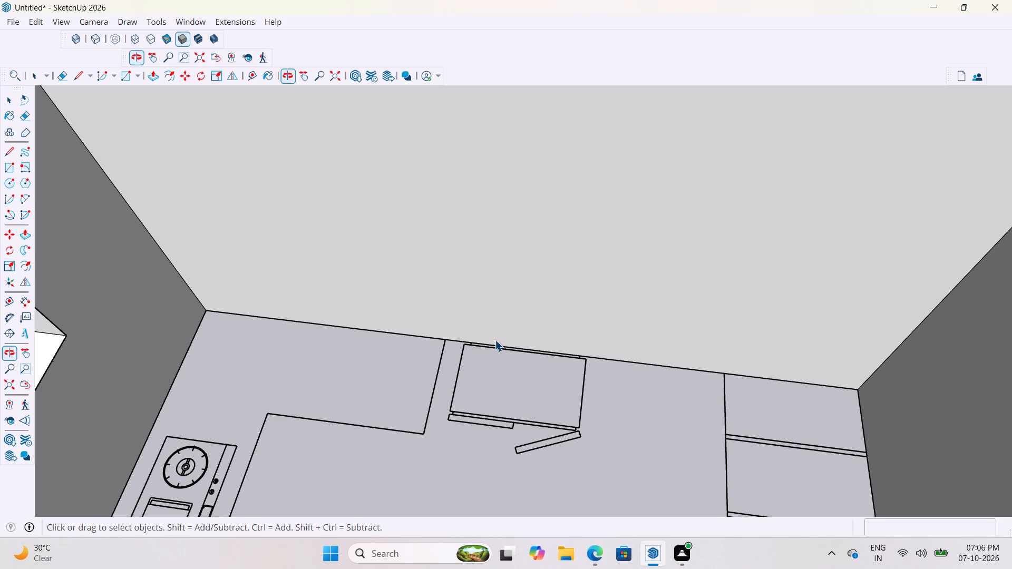
scroll(506, 345, "up", 5)
middle_click_drag(469, 332, 498, 391)
scroll(496, 341, "up", 4)
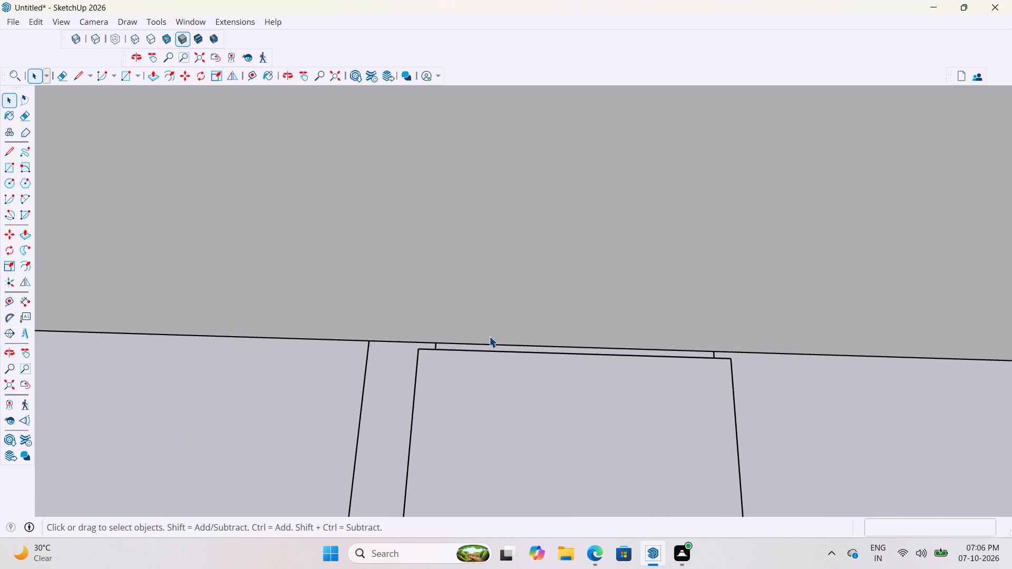
scroll(394, 332, "down", 5)
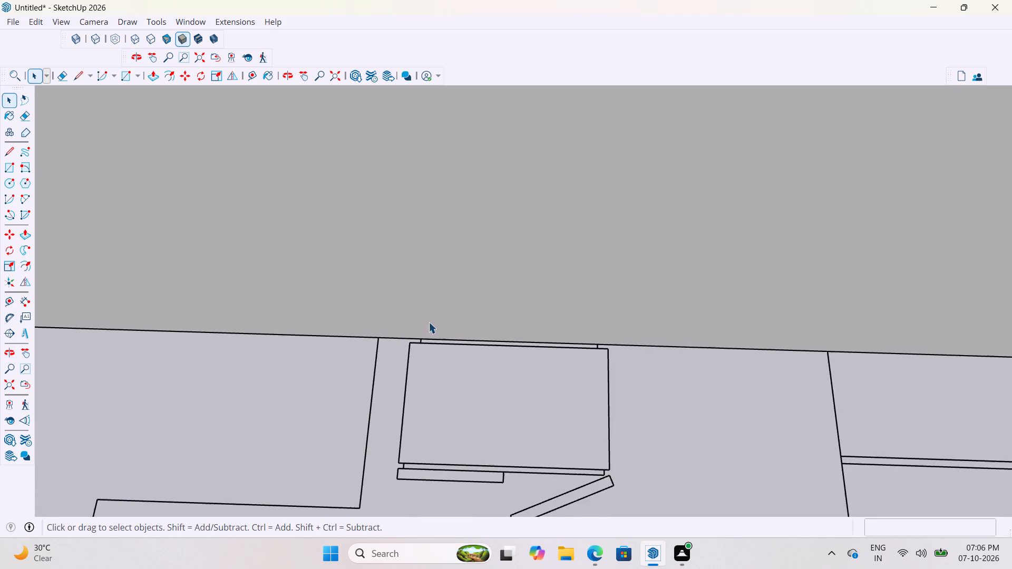
scroll(429, 322, "down", 17)
scroll(461, 354, "up", 1)
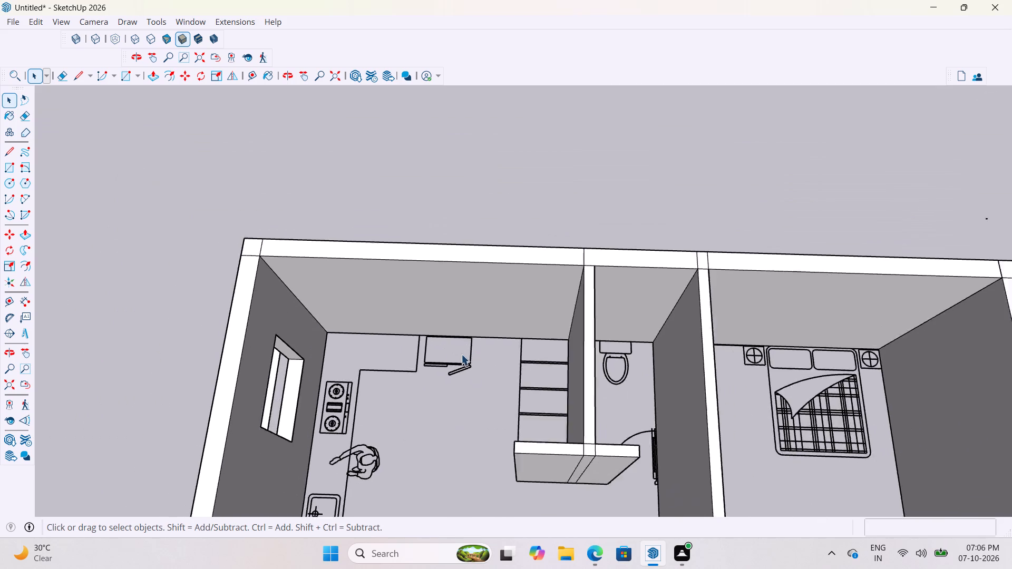
scroll(461, 354, "up", 2)
middle_click_drag(462, 356, 472, 352)
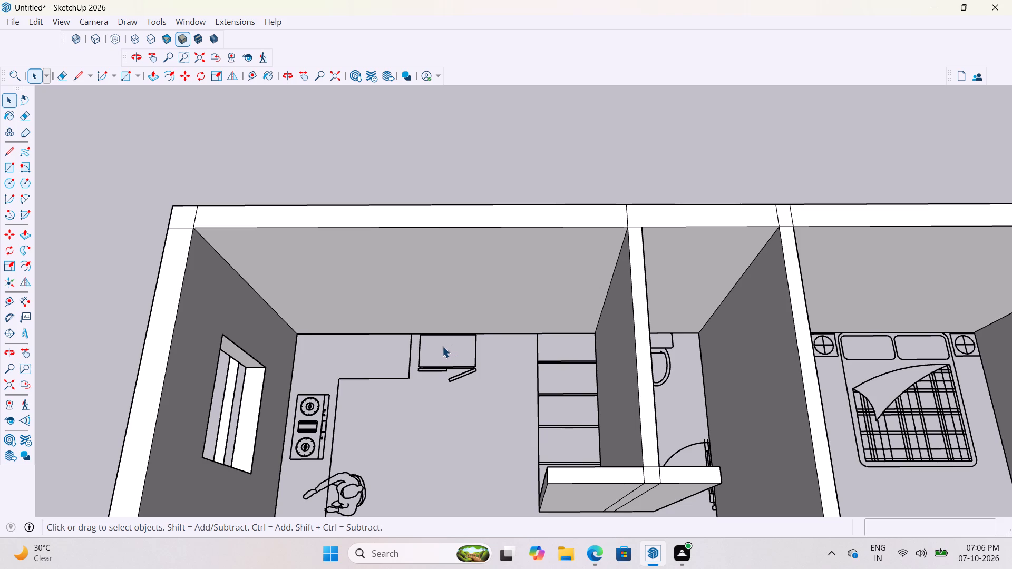
scroll(393, 339, "up", 7)
scroll(403, 320, "down", 3)
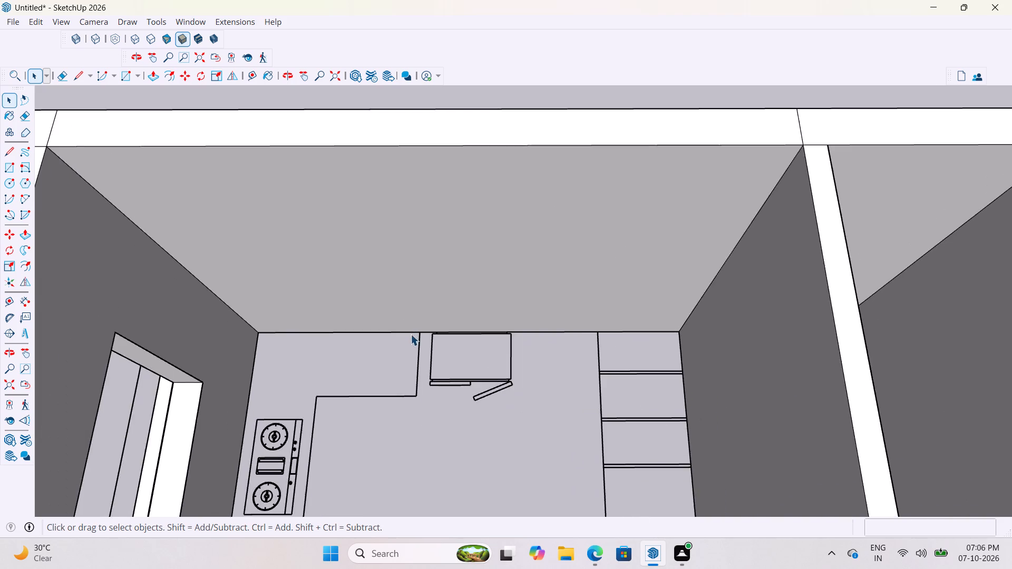
scroll(411, 334, "down", 11)
scroll(416, 322, "up", 7)
scroll(431, 266, "down", 3)
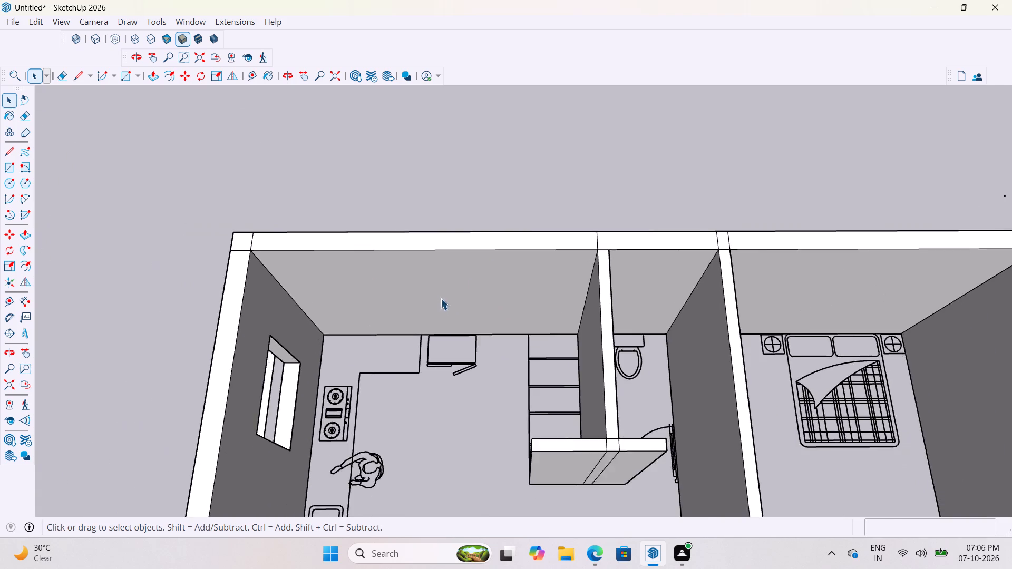
scroll(436, 312, "up", 7)
middle_click_drag(417, 331, 419, 294)
scroll(460, 357, "down", 4)
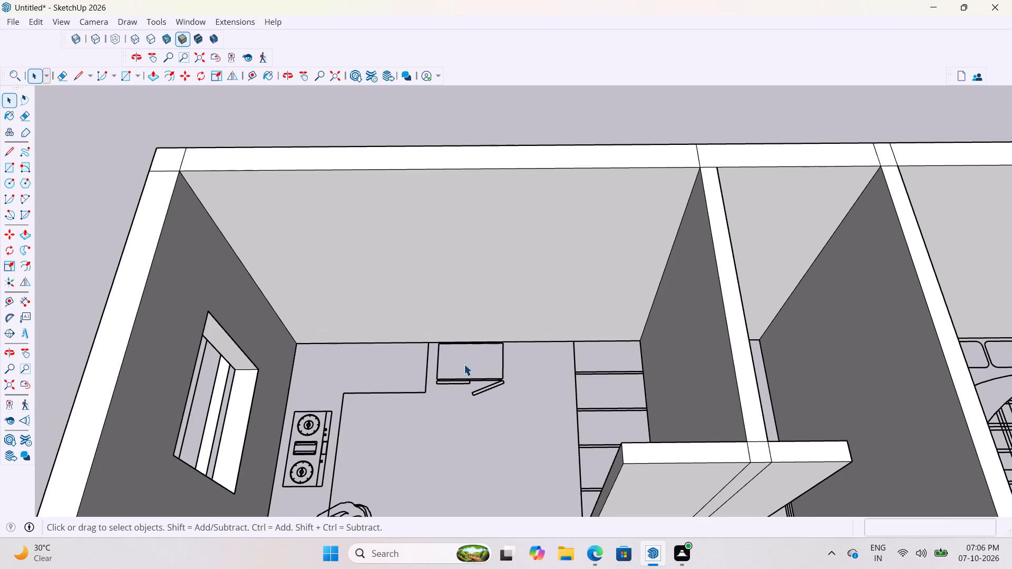
scroll(466, 365, "down", 2)
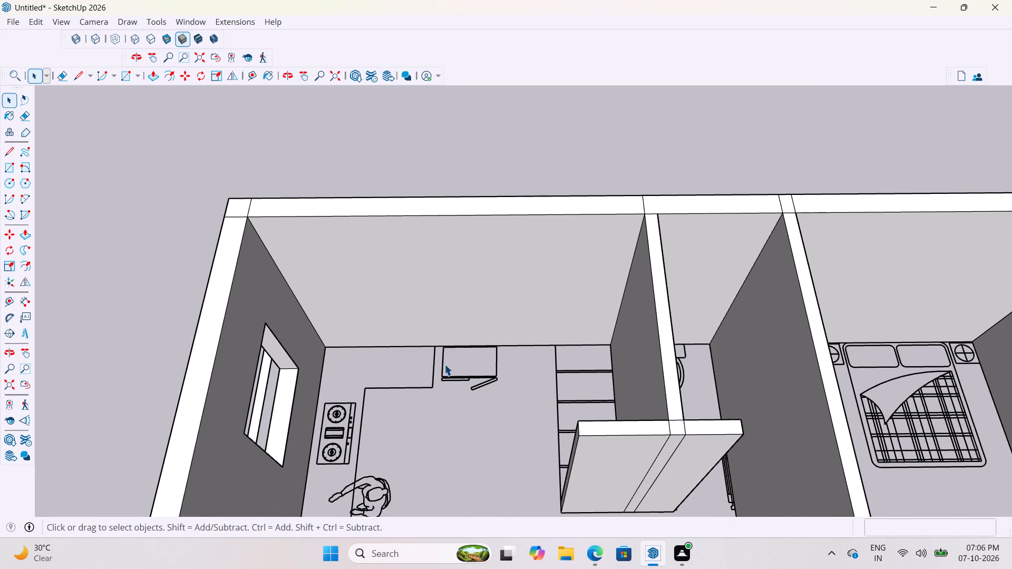
scroll(445, 366, "down", 4)
scroll(416, 349, "up", 3)
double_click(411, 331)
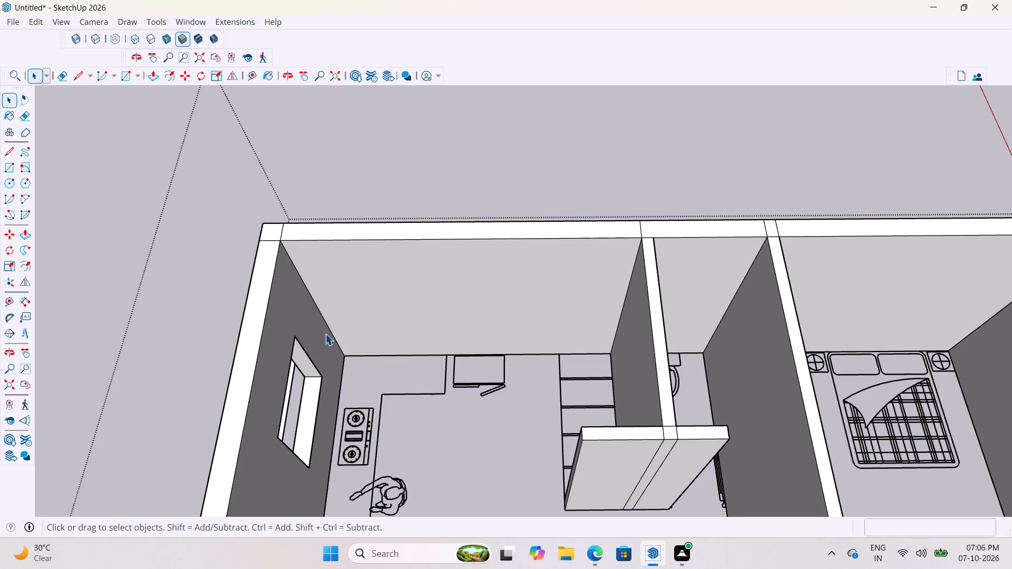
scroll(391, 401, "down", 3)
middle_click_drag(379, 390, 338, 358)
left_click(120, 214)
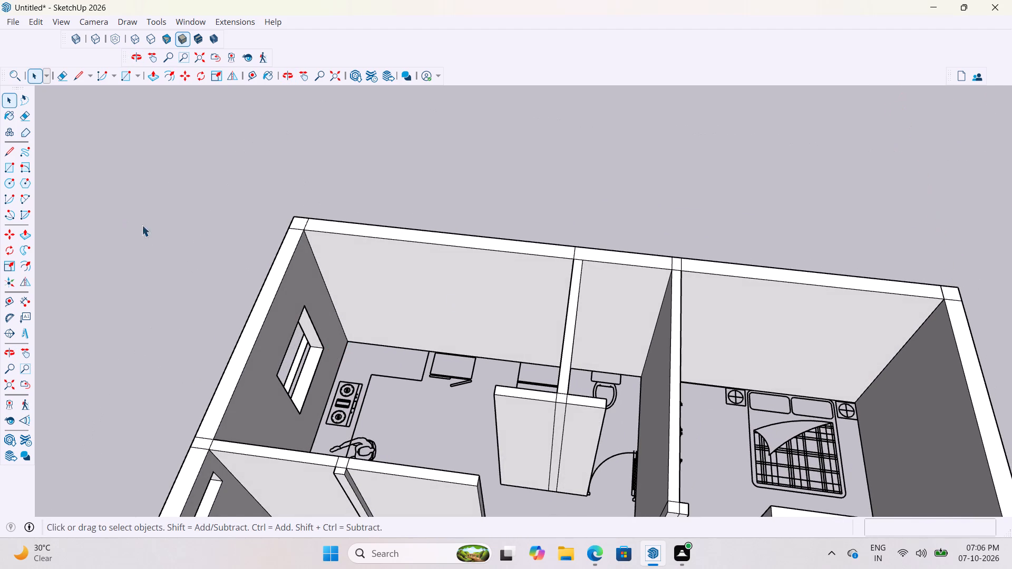
Open the nested wall group for editing at the kitchen's long outer wall.
scroll(331, 301, "up", 2)
triple_click(366, 309)
double_click(366, 312)
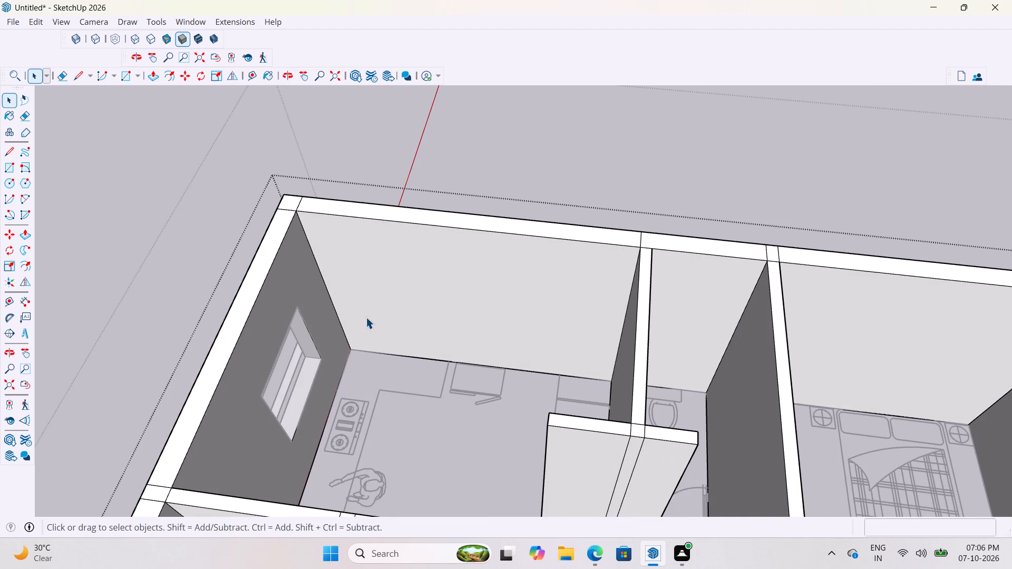
Place a vertical guide on the kitchen's long outer wall, 4' from the inner corner at the stove wall.
key("t")
left_click(337, 318)
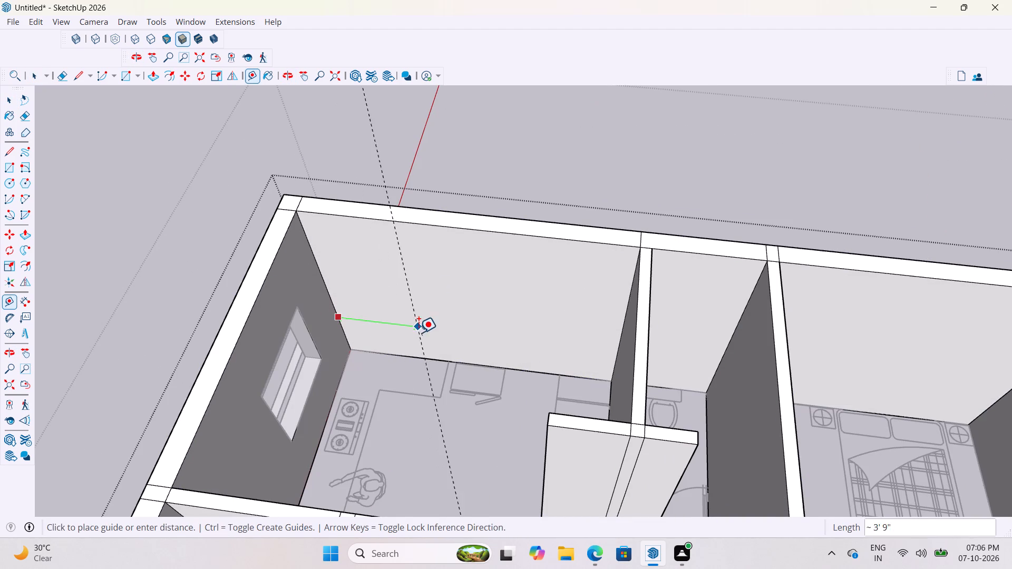
scroll(432, 336, "up", 4)
middle_click_drag(437, 337, 511, 338)
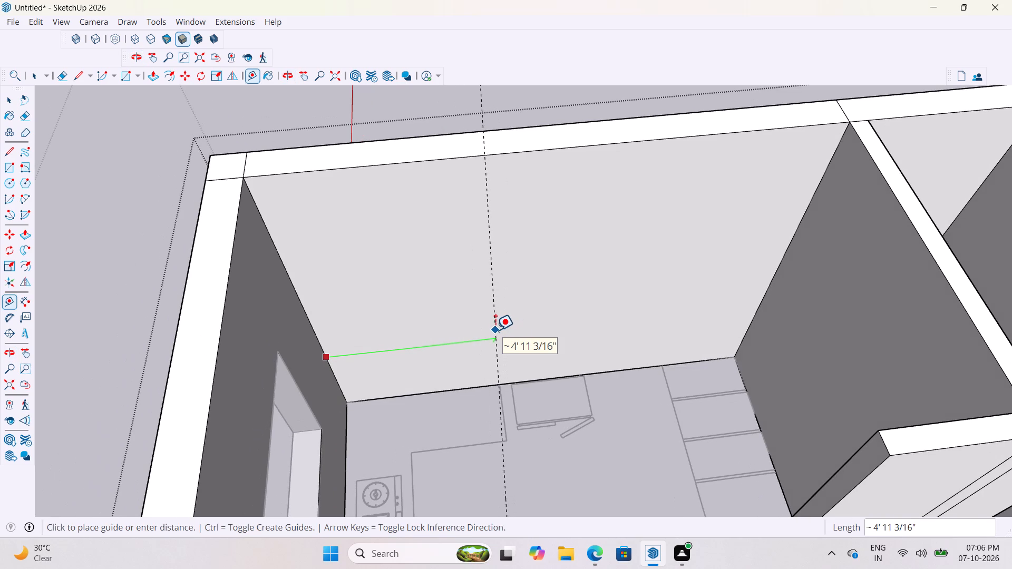
type("4;")
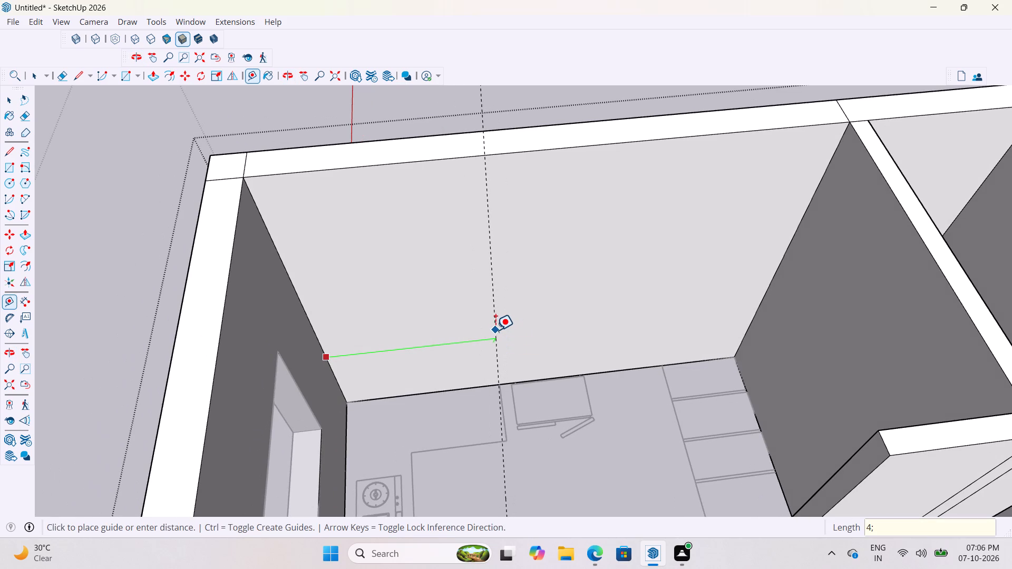
key("BackSpace")
key("apostrophe")
key("Return")
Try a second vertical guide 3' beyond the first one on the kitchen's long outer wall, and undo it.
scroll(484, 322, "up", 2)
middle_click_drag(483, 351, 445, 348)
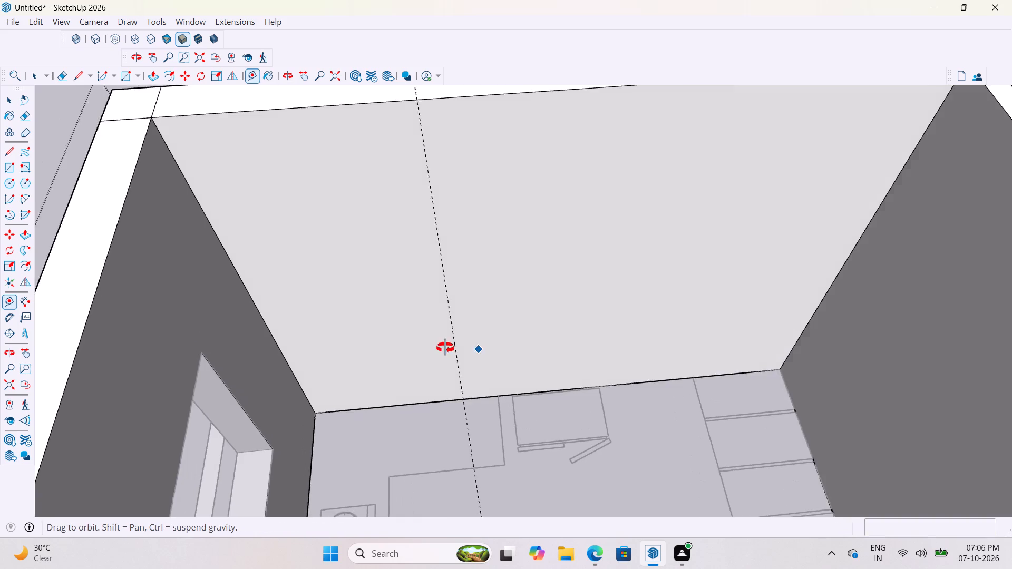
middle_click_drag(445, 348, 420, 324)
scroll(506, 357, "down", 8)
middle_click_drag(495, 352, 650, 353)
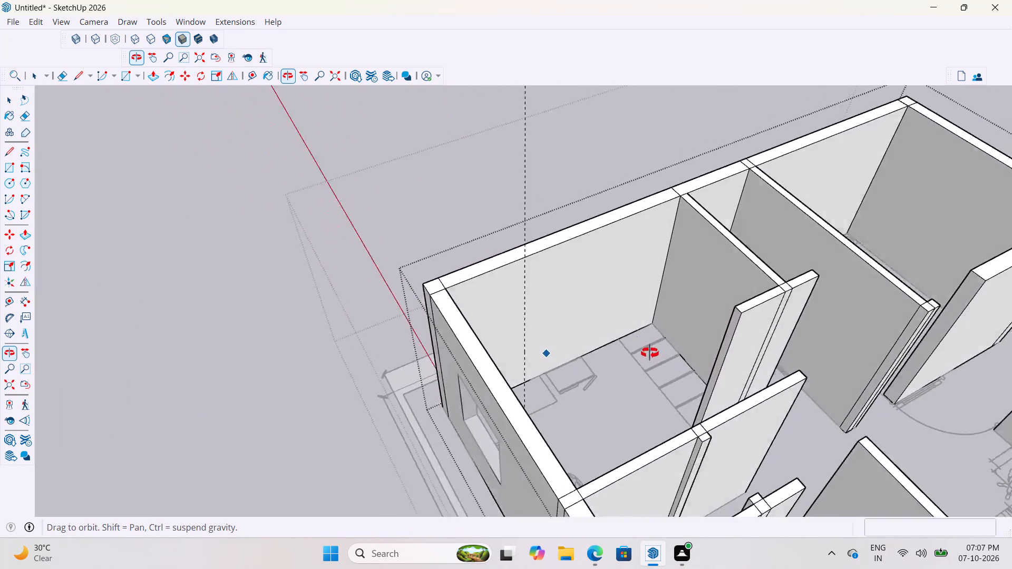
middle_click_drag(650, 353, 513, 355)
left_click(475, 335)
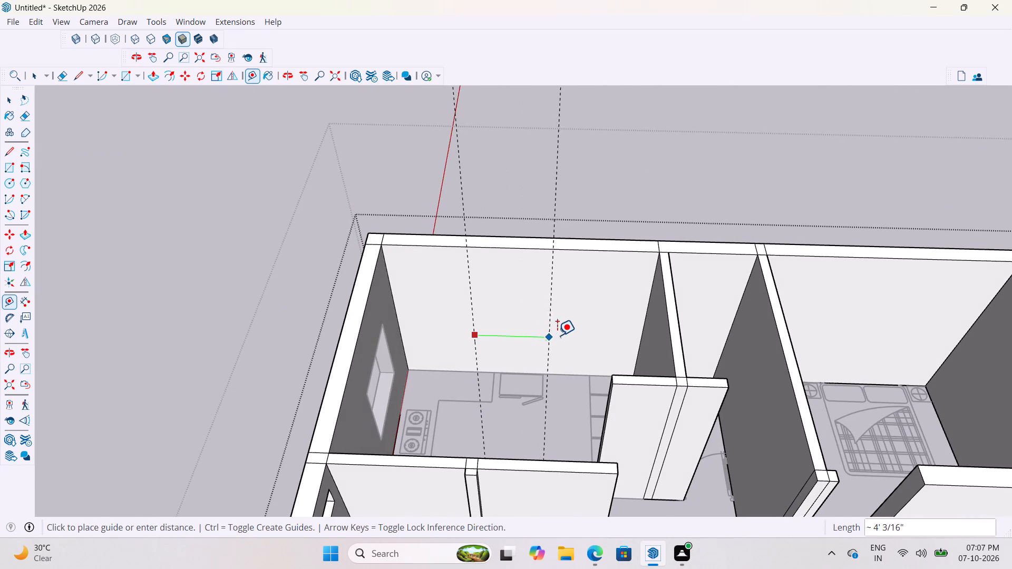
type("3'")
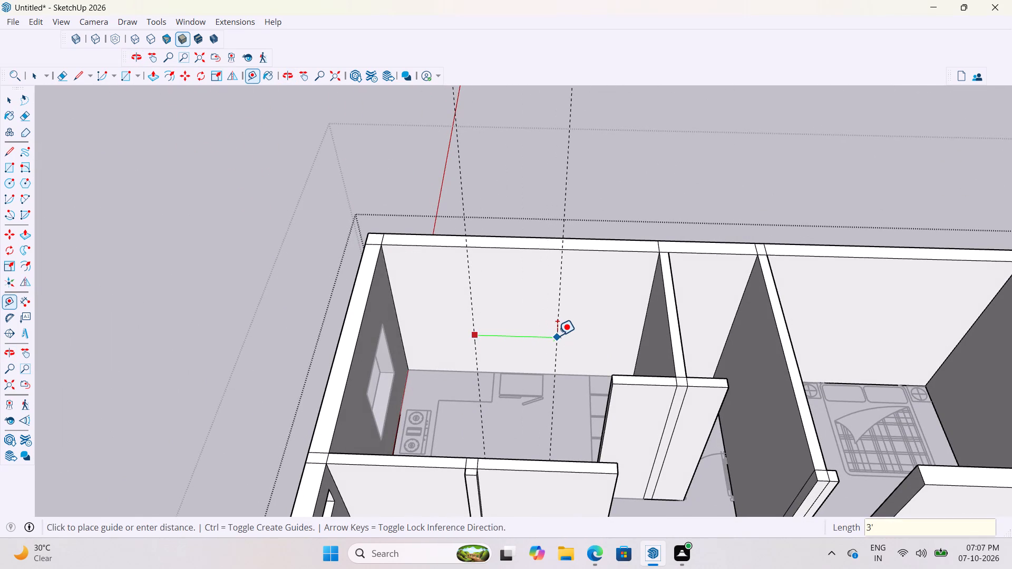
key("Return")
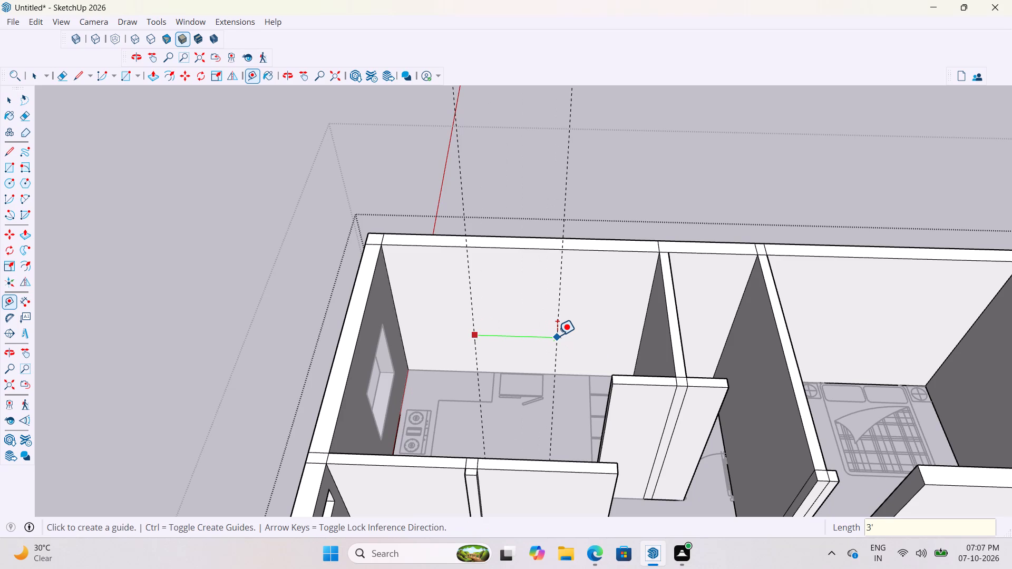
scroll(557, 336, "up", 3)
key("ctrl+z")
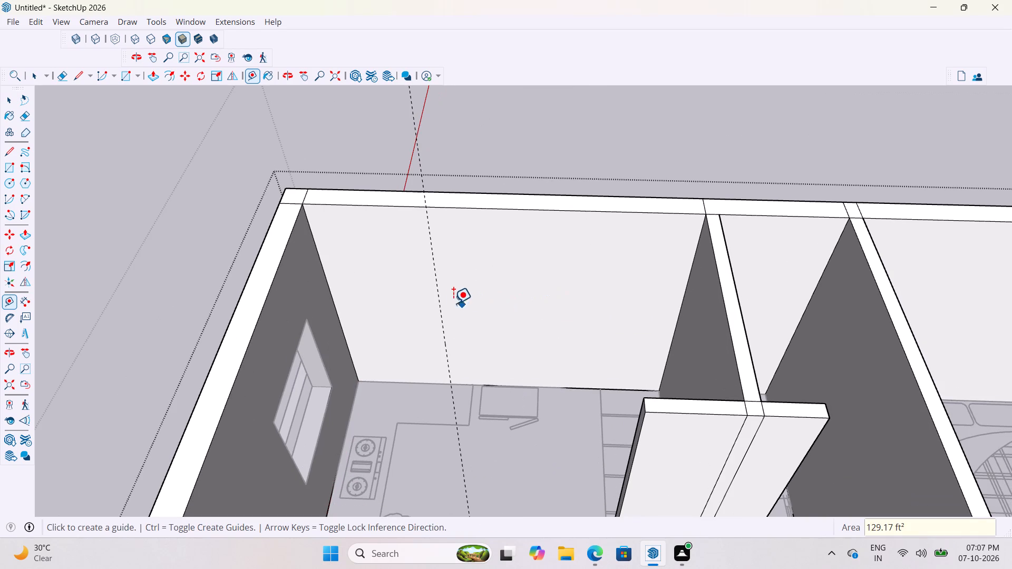
Place a second vertical guide on the same kitchen wall, 4' beyond the first guide.
left_click(434, 303)
key("space")
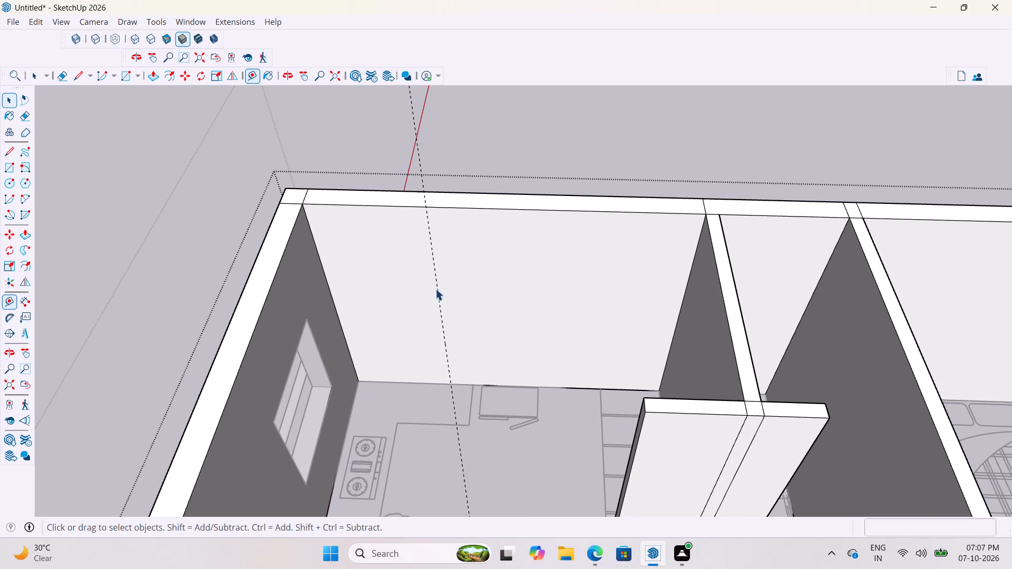
key("t")
left_click(440, 321)
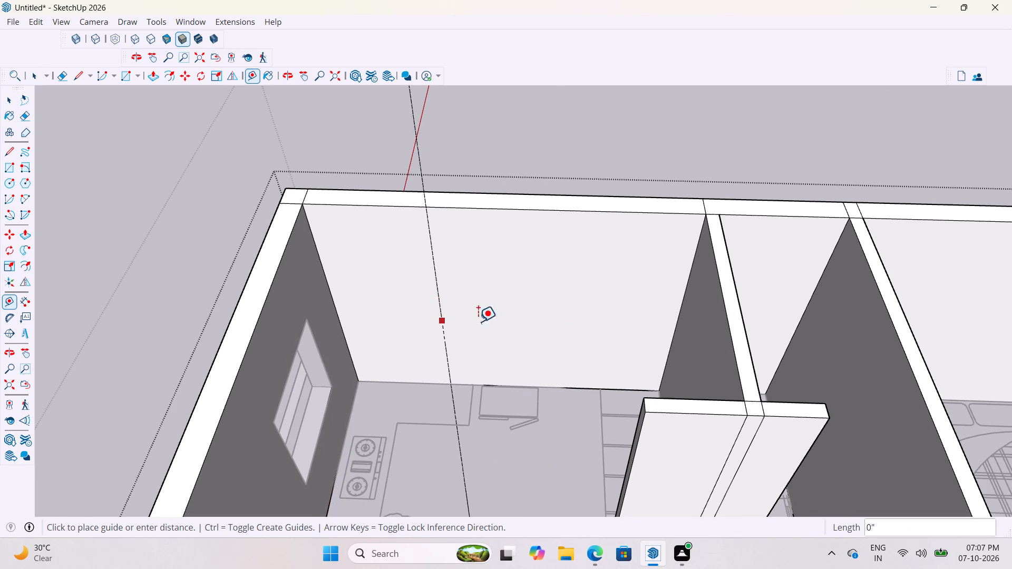
type("4'")
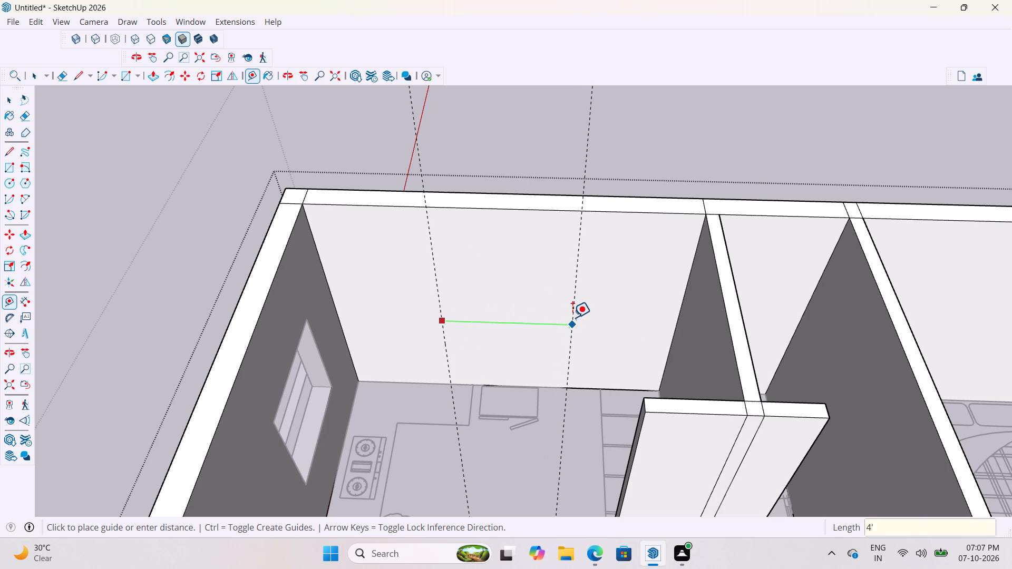
key("Return")
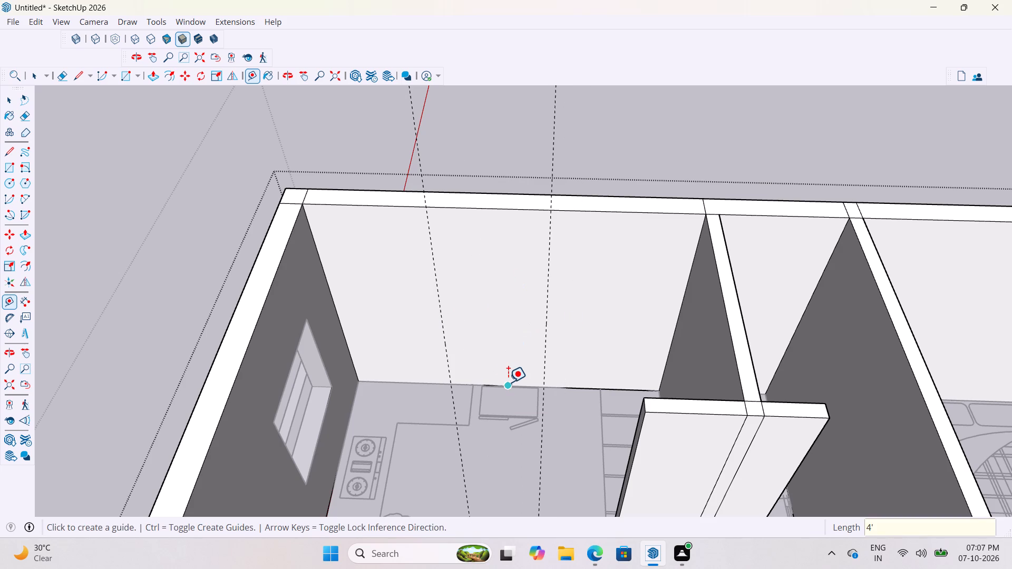
Place two horizontal guides on the kitchen's long outer wall, 3' above its base edge and 4' above that guide.
left_click(508, 382)
type("3'")
key("Return")
scroll(519, 378, "down", 3)
scroll(514, 325, "up", 5)
left_click(522, 372)
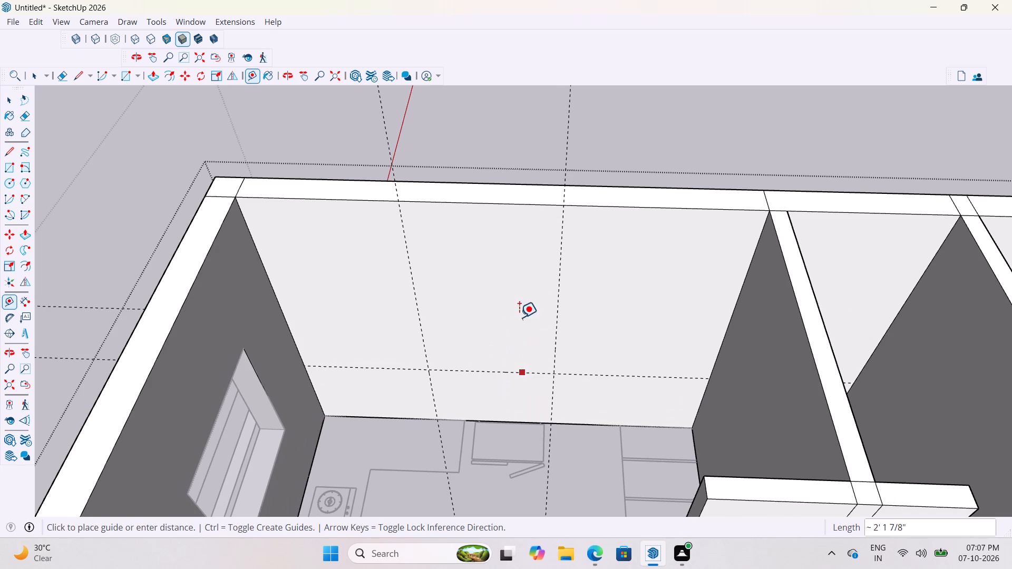
type("4'")
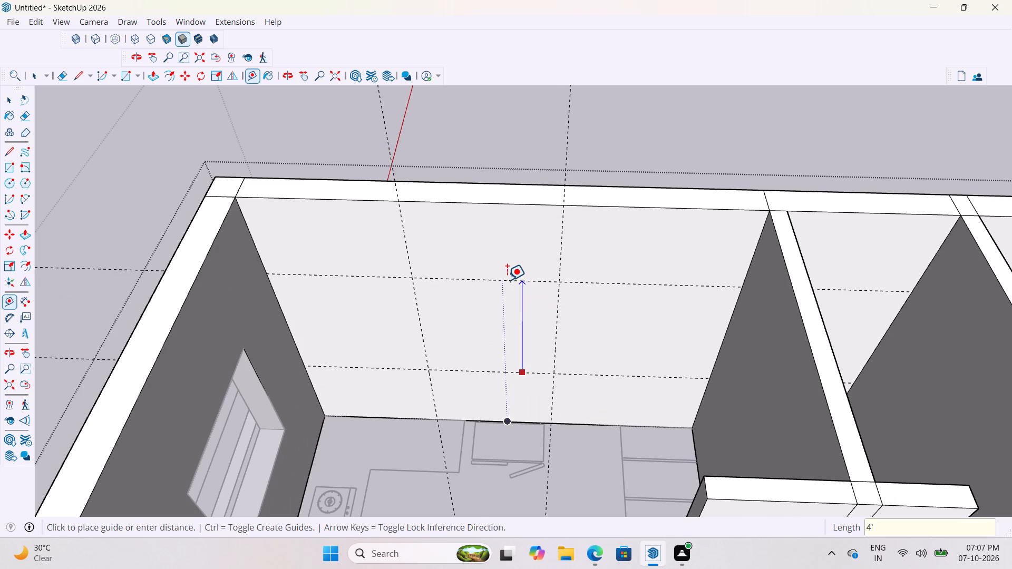
key("Return")
Draw a 4' by 4' window rectangle between the guide intersections on the kitchen's long outer wall.
key("r")
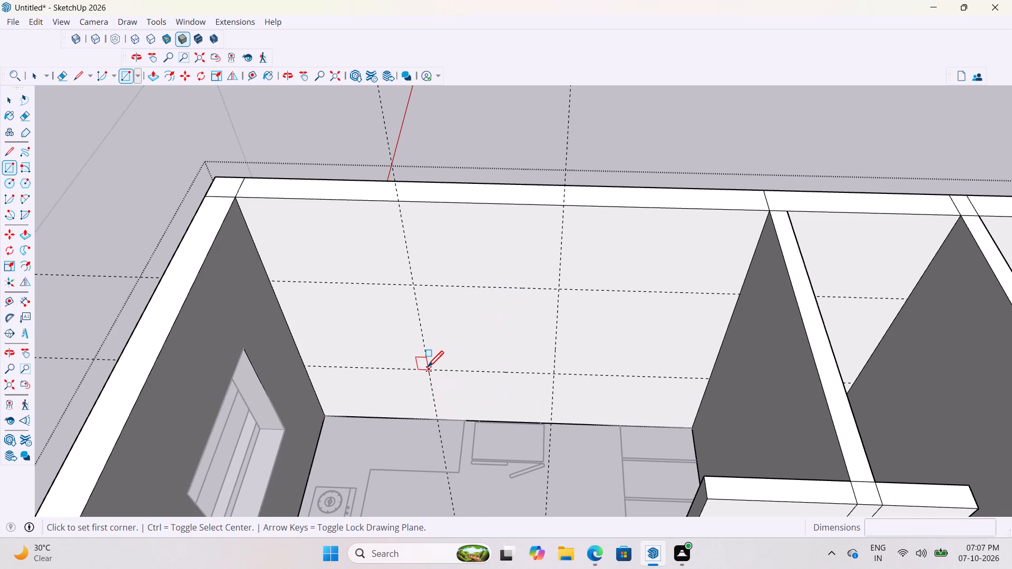
key("Up")
key("Left")
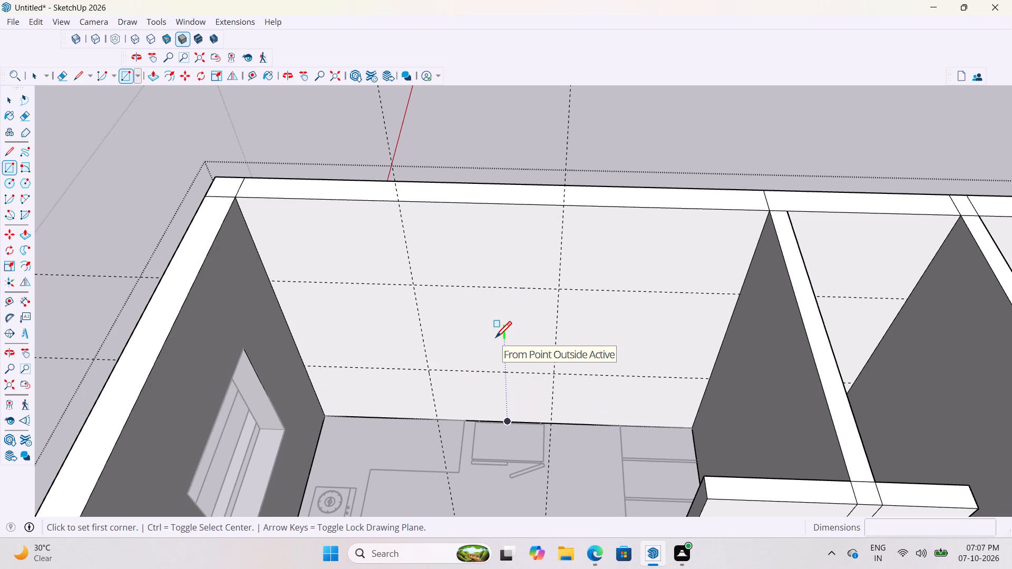
key("Right")
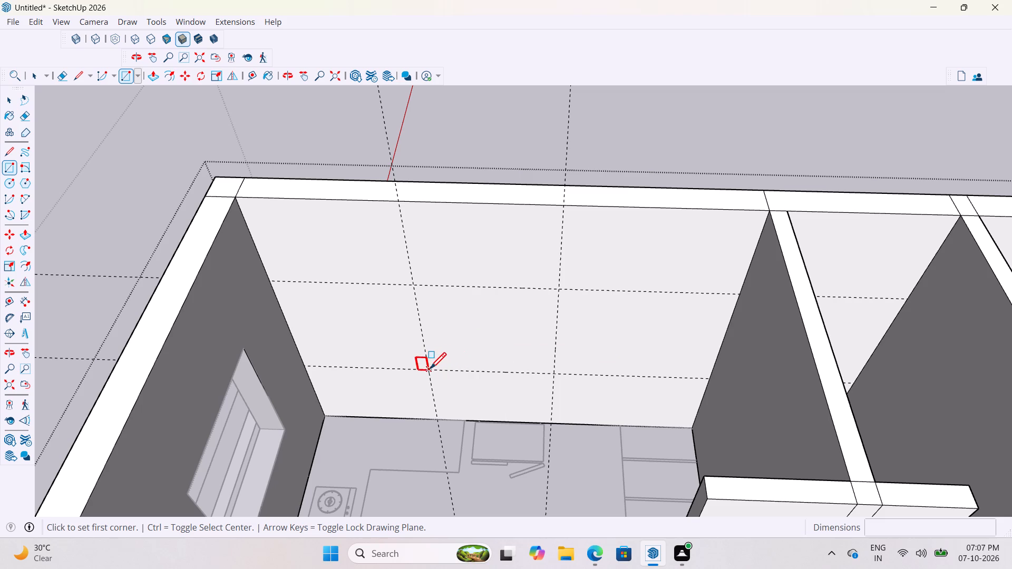
left_click(429, 369)
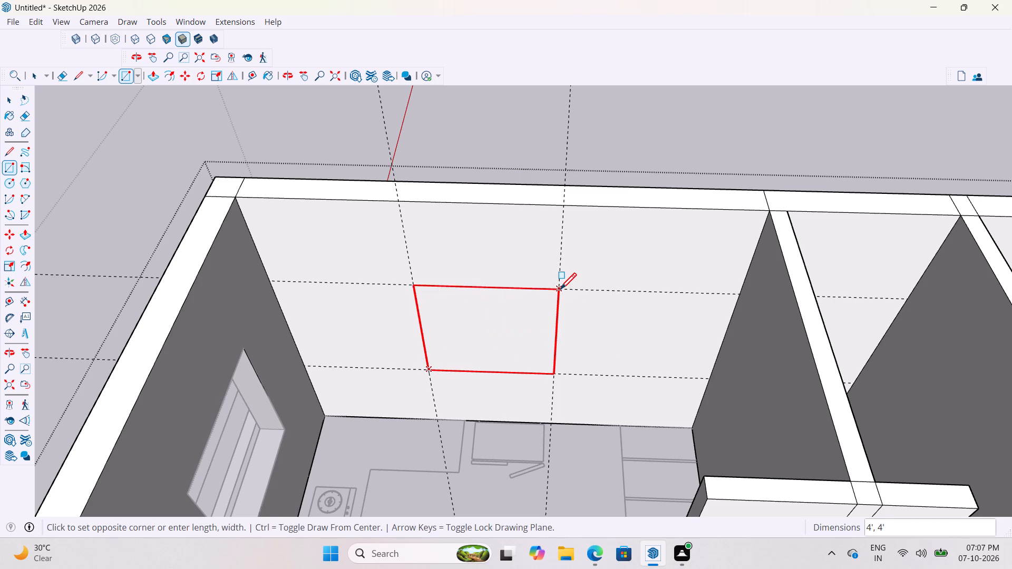
left_click(560, 291)
Push the window rectangle 9" through the wall to cut the opening, and leave the nested wall group.
key("space")
key("space")
left_click(520, 329)
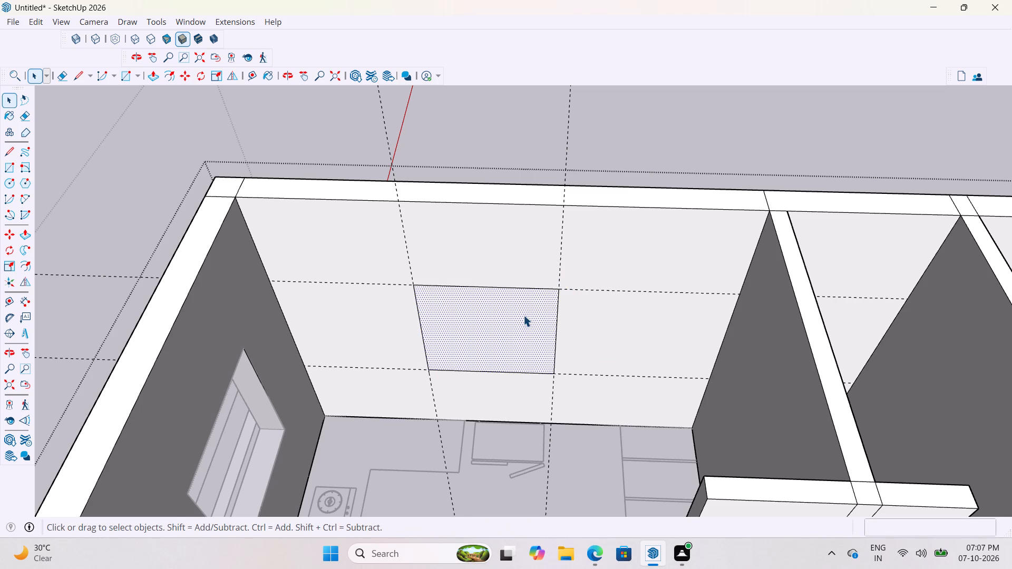
key("p")
left_click(520, 316)
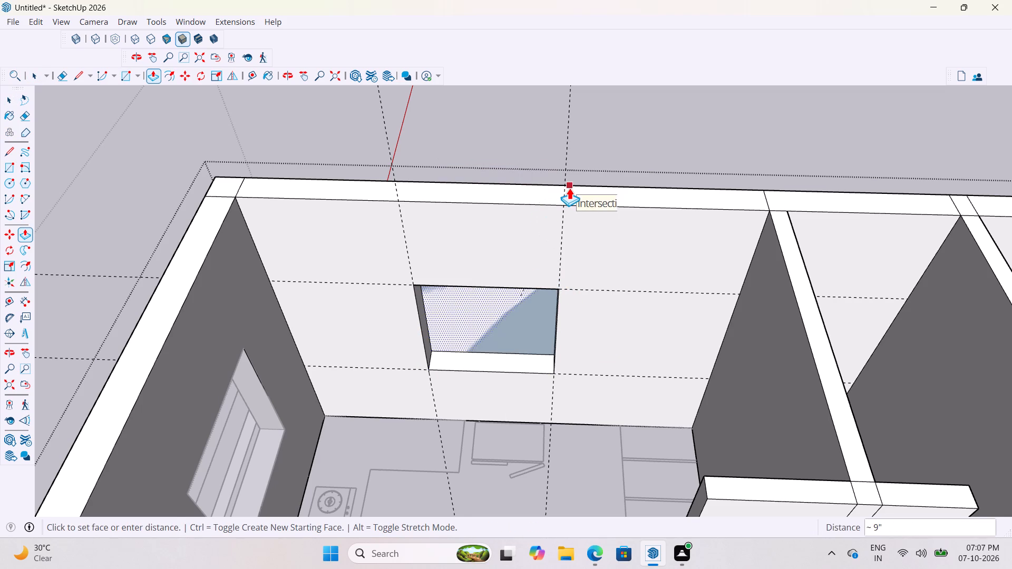
left_click(569, 187)
scroll(494, 360, "down", 3)
key("space")
left_click(647, 172)
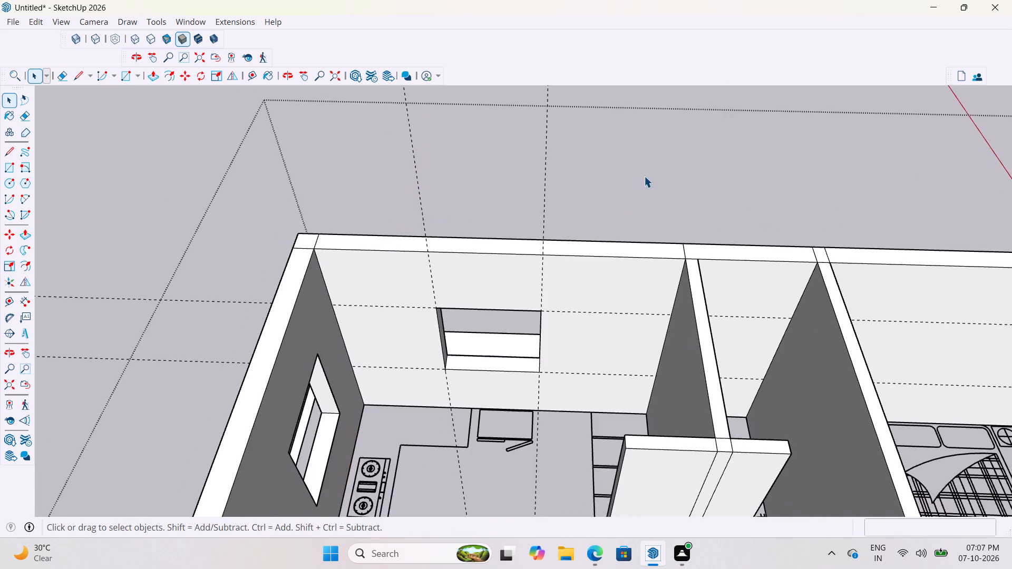
Delete all guides in the model and close the remaining open wall group.
scroll(591, 261, "up", 3)
middle_click_drag(624, 236, 577, 224)
scroll(624, 236, "up", 1)
scroll(580, 266, "down", 3)
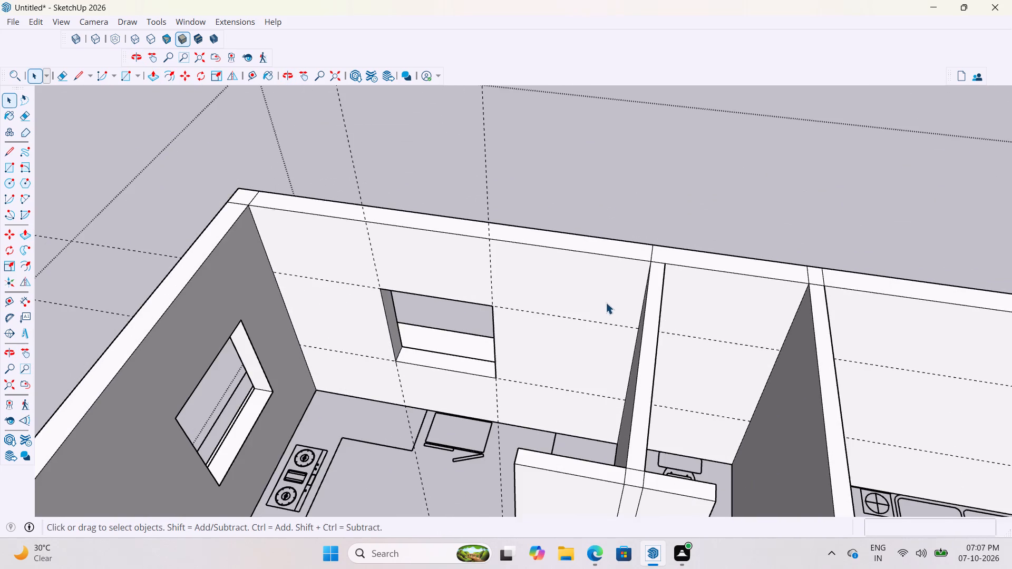
scroll(608, 299, "down", 3)
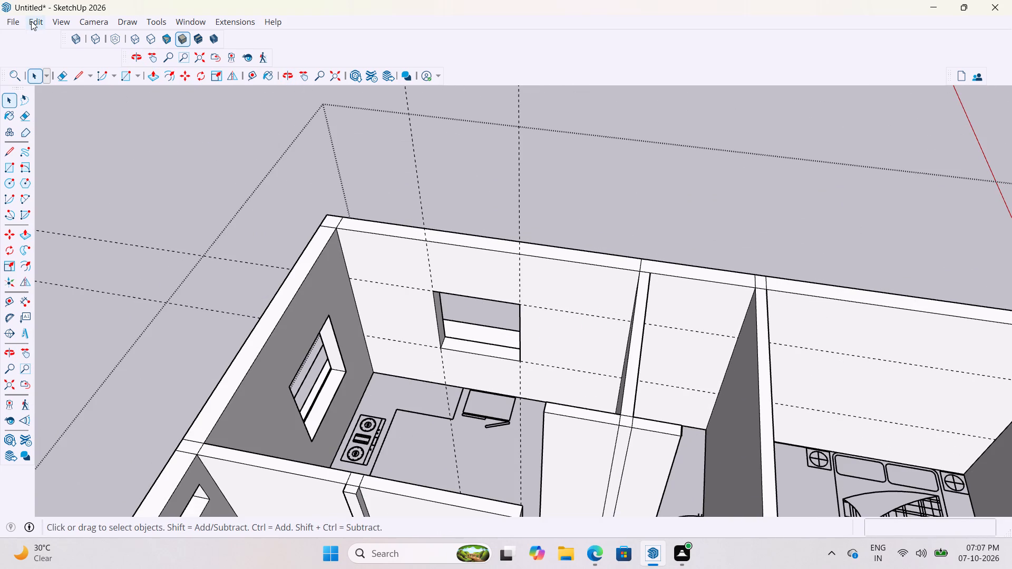
left_click(31, 21)
left_click(99, 158)
left_click(612, 205)
scroll(515, 276, "down", 4)
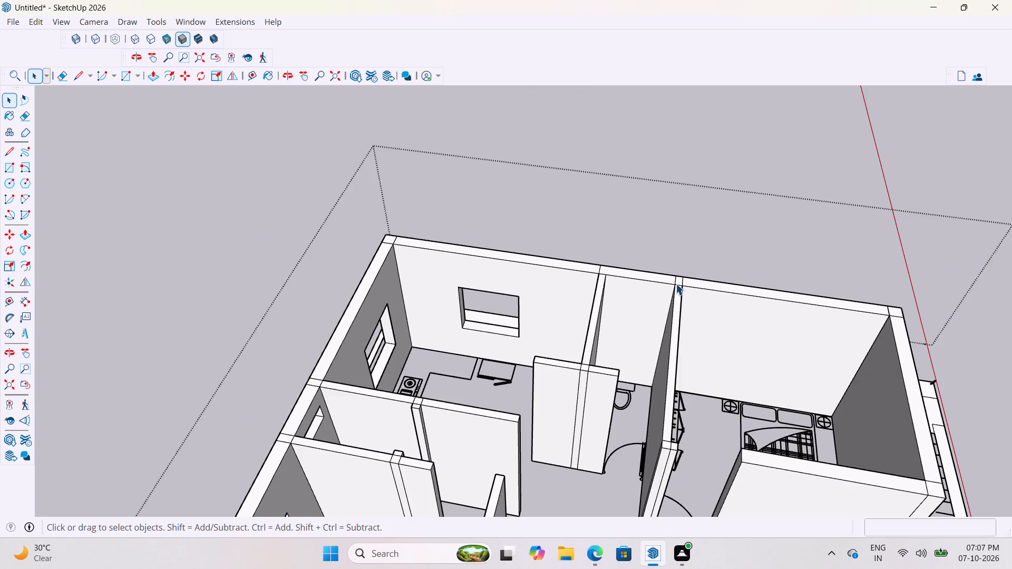
middle_click_drag(648, 296, 449, 326)
left_click(780, 208)
Examine the window openings and the rooms from several sides, ending at the toilet beside the kitchen.
scroll(679, 251, "down", 5)
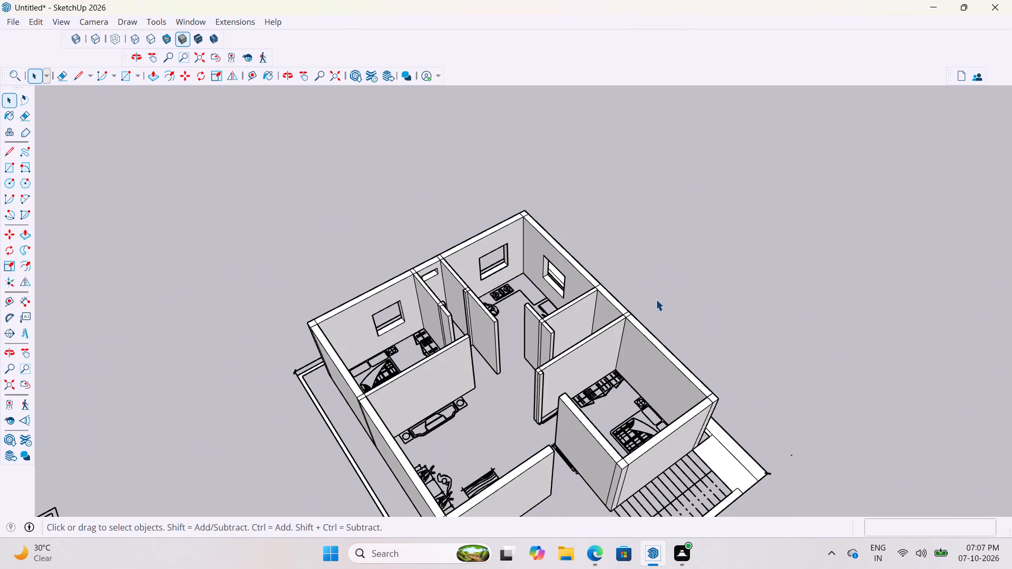
scroll(658, 298, "down", 3)
scroll(655, 298, "up", 12)
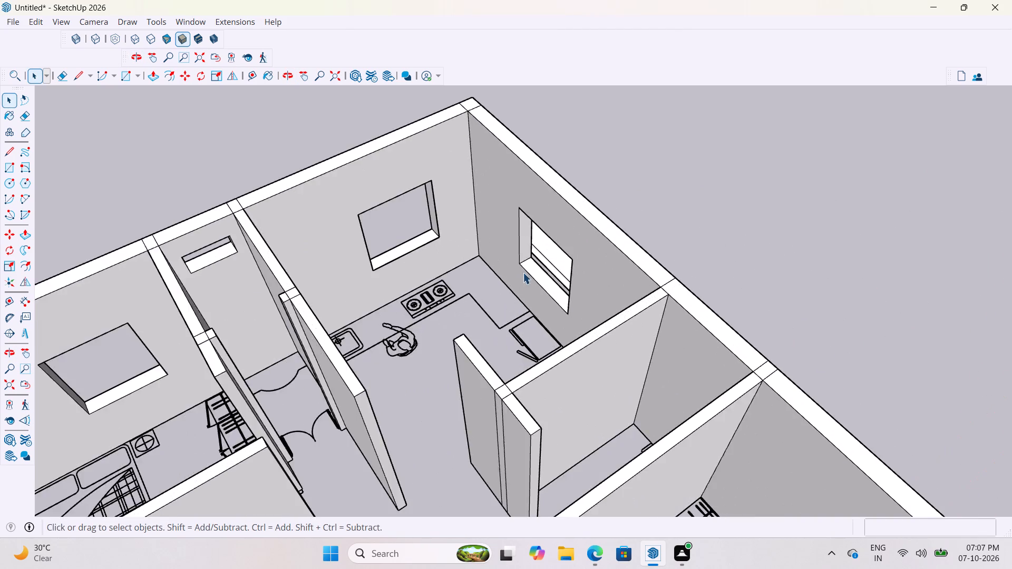
scroll(523, 272, "up", 3)
middle_click_drag(675, 230, 304, 225)
scroll(676, 296, "down", 4)
middle_click_drag(797, 346, 727, 325)
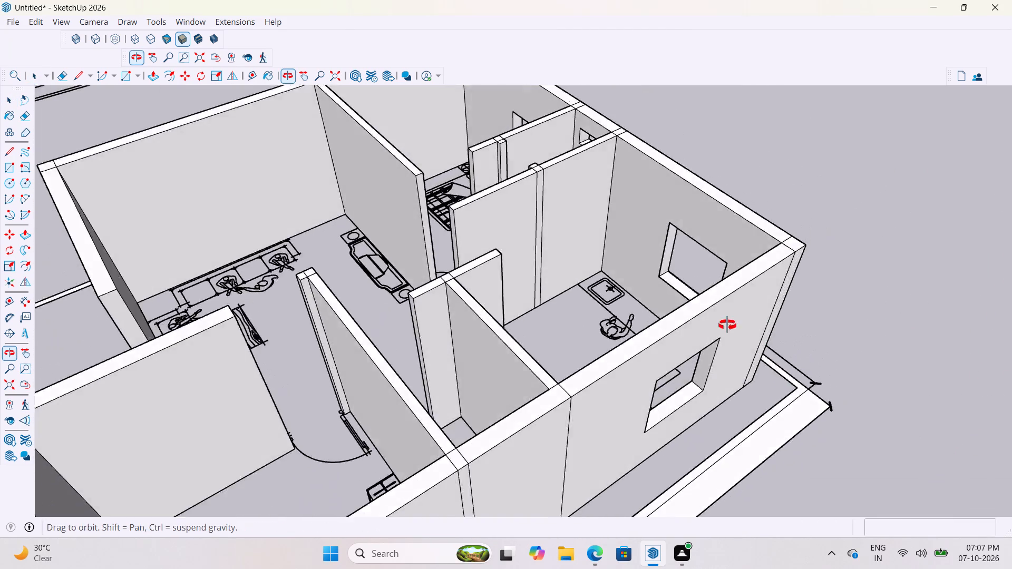
middle_click_drag(727, 325, 767, 326)
scroll(738, 282, "down", 9)
middle_click_drag(653, 318, 828, 354)
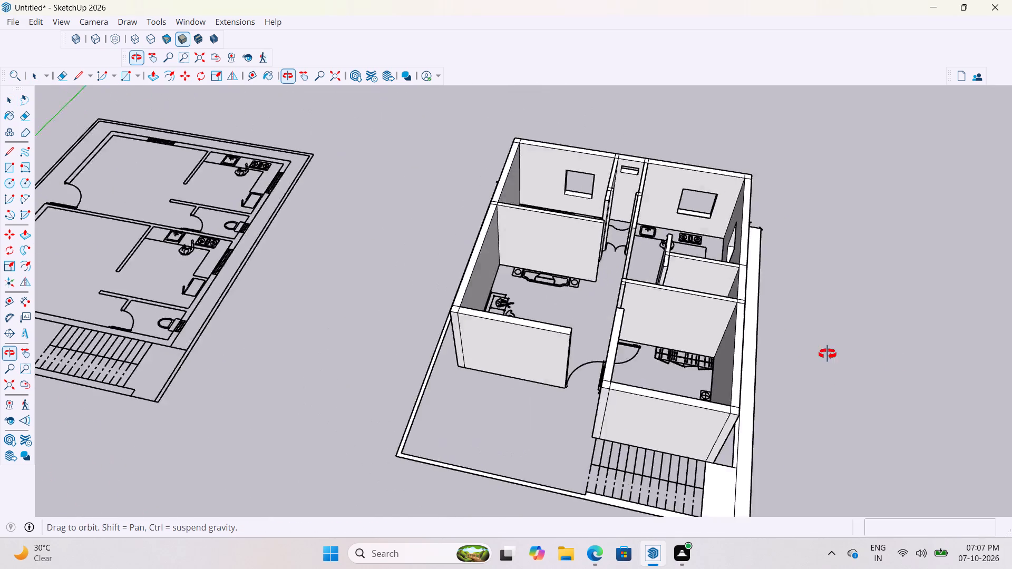
middle_click_drag(828, 354, 1011, 397)
scroll(659, 188, "up", 5)
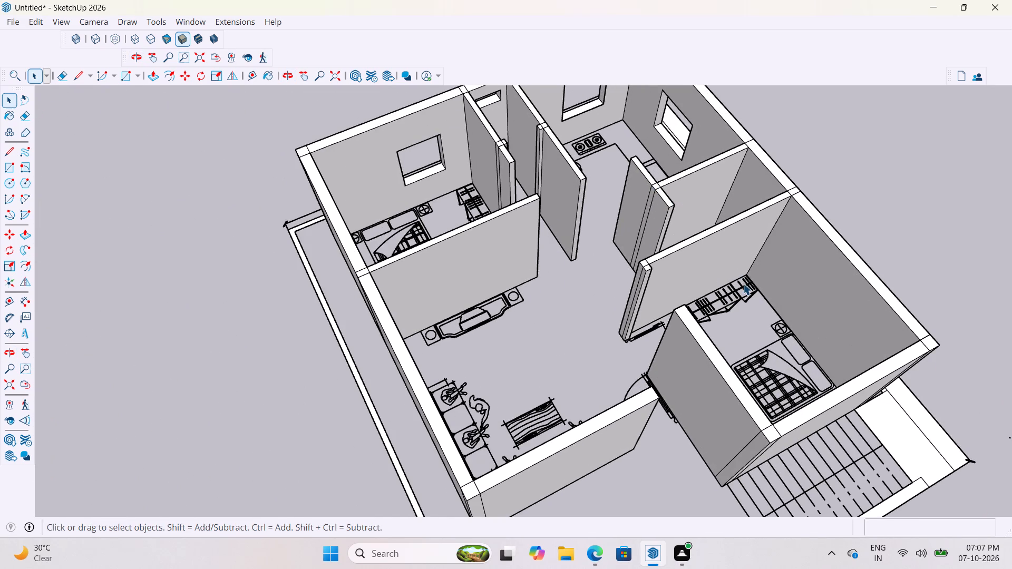
scroll(747, 299, "down", 3)
scroll(712, 201, "up", 7)
middle_click_drag(679, 242, 793, 284)
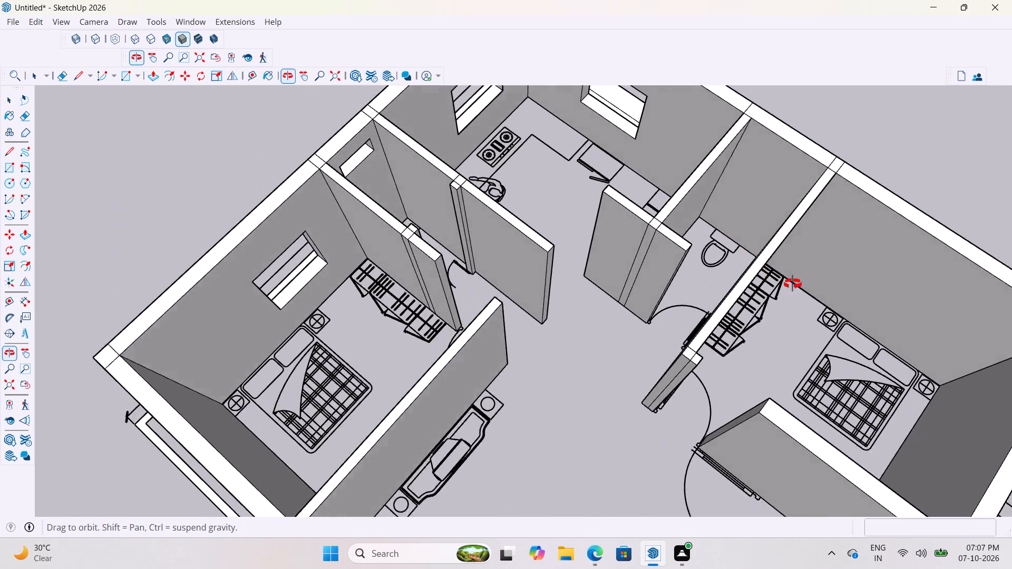
middle_click_drag(793, 284, 813, 292)
scroll(734, 212, "up", 10)
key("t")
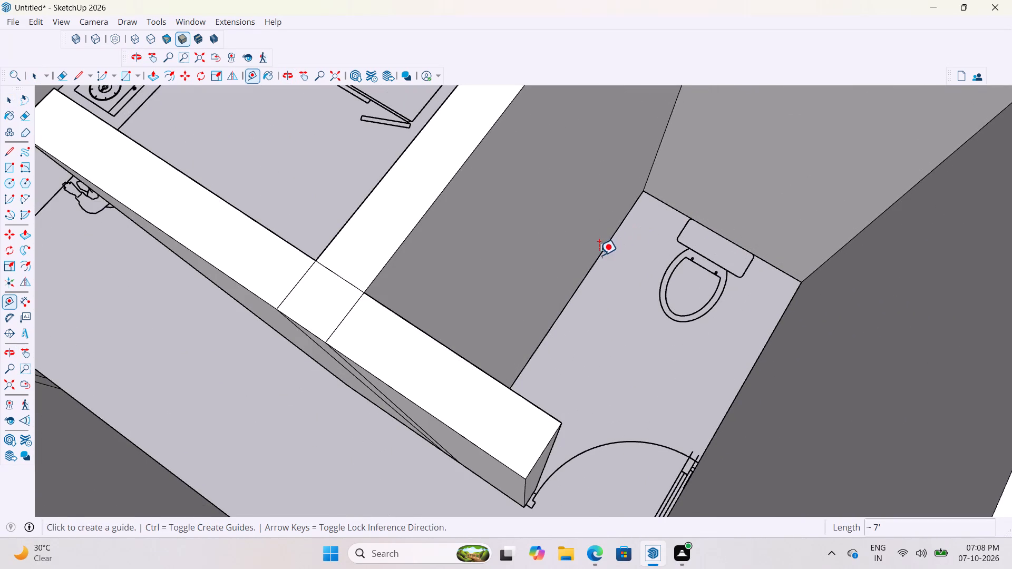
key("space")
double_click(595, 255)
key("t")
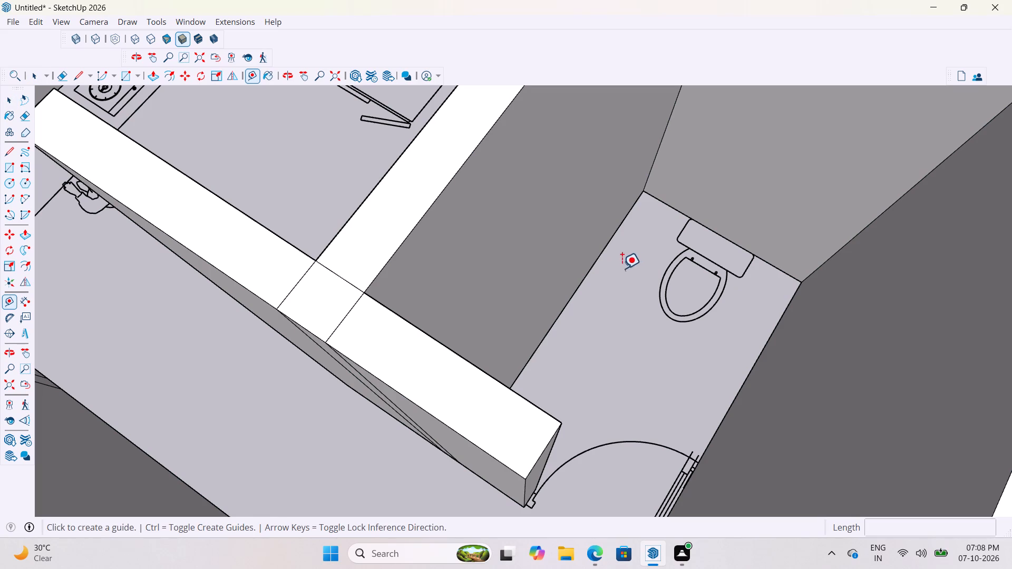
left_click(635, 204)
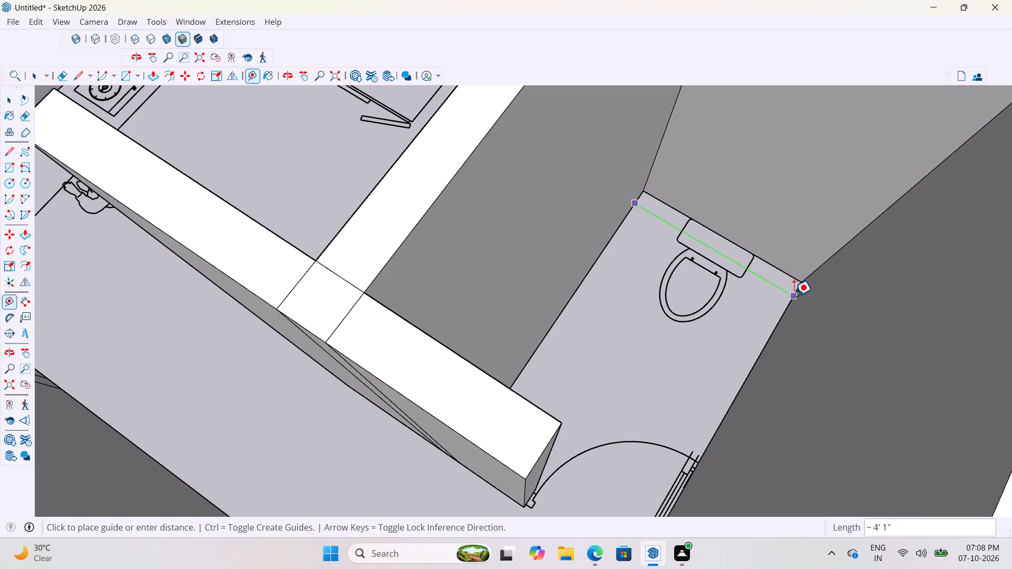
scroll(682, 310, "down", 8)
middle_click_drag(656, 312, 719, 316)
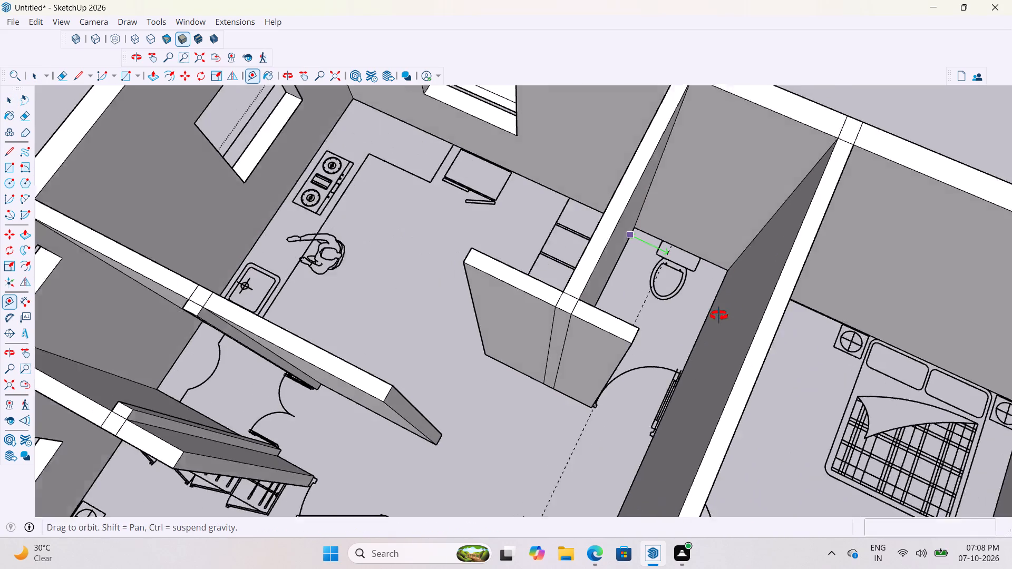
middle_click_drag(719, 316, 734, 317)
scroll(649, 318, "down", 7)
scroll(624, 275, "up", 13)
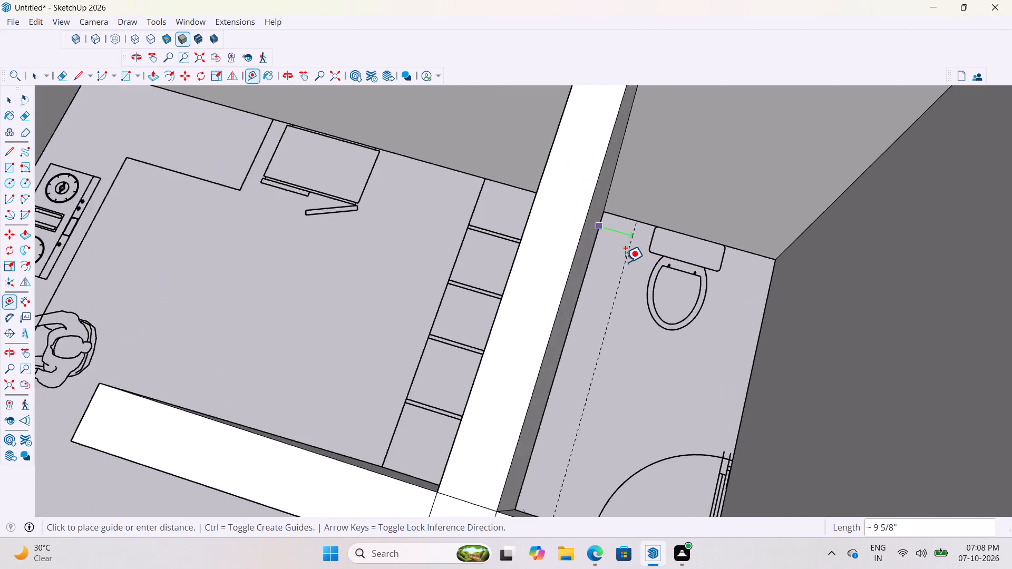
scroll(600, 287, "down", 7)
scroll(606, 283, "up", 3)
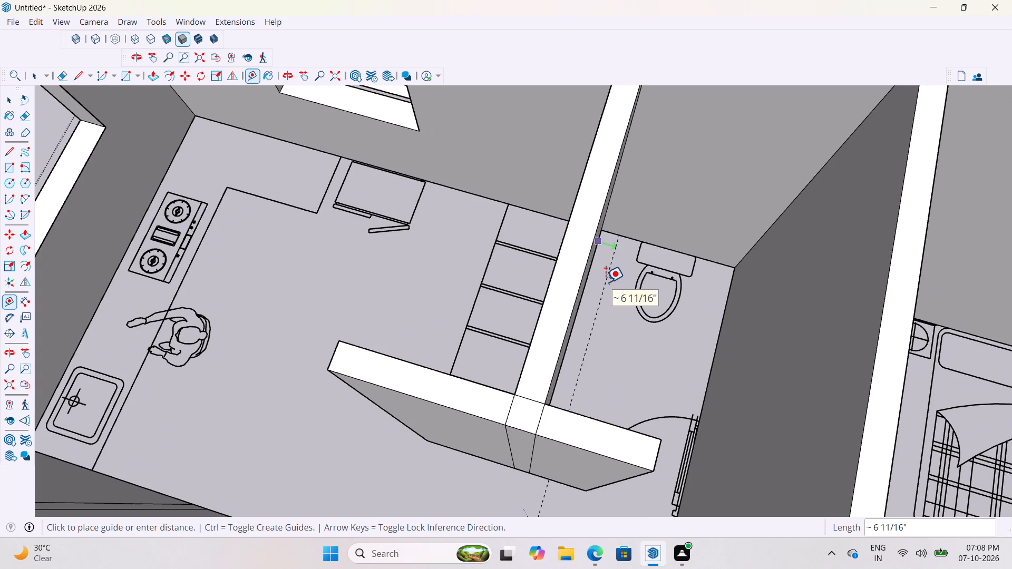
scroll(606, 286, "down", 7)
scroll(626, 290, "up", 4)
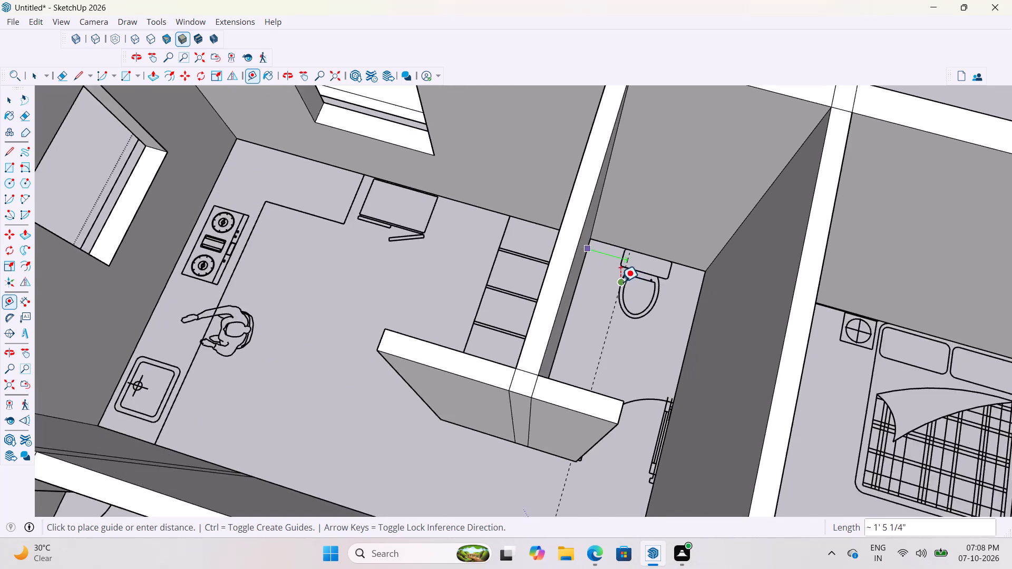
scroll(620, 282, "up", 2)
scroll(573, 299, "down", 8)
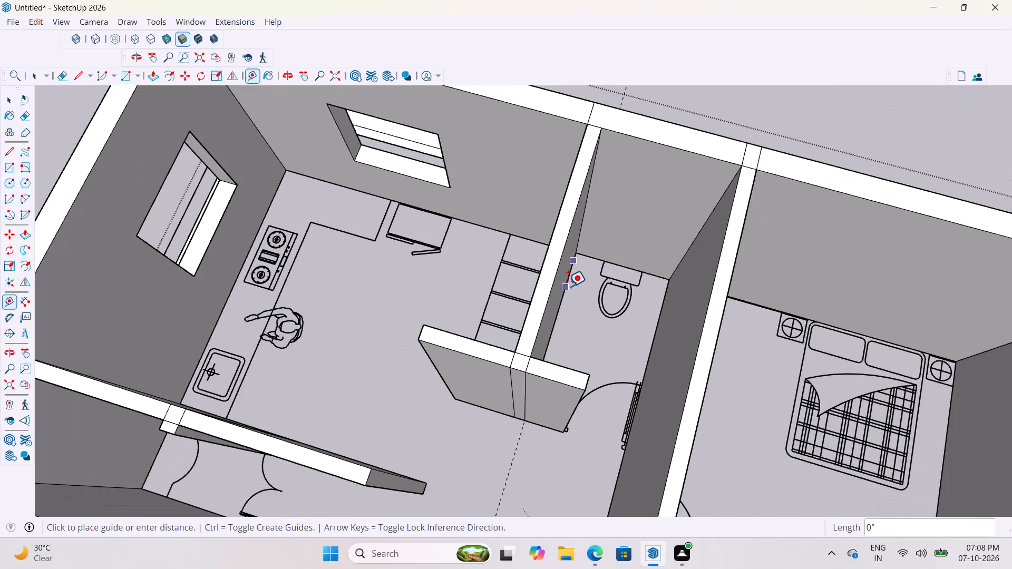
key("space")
Place vertical guides 1' in from both side corners of the toilet's outer wall.
scroll(574, 297, "down", 3)
middle_click_drag(597, 293, 558, 248)
scroll(589, 244, "up", 6)
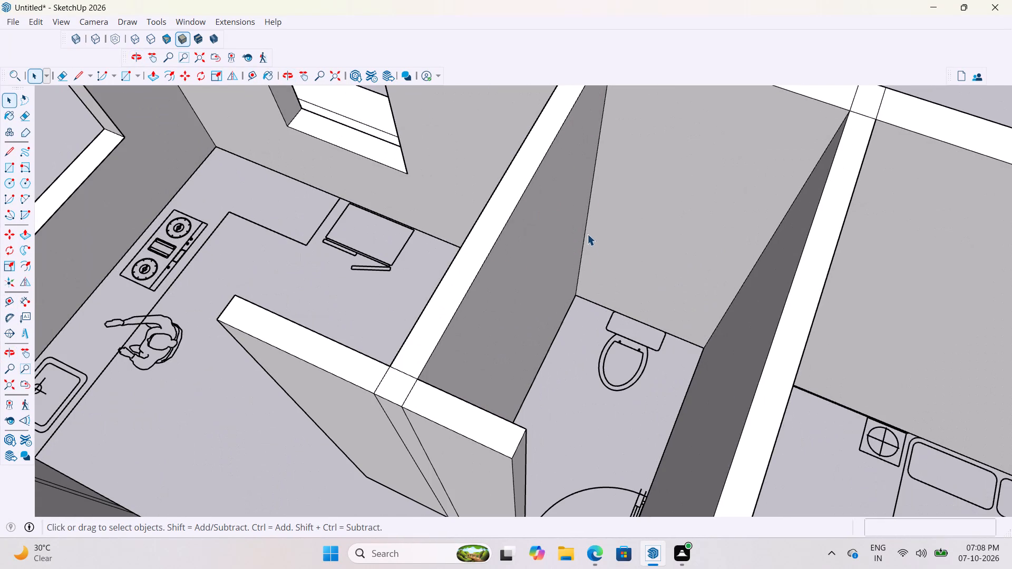
key("t")
left_click(587, 223)
scroll(626, 237, "down", 4)
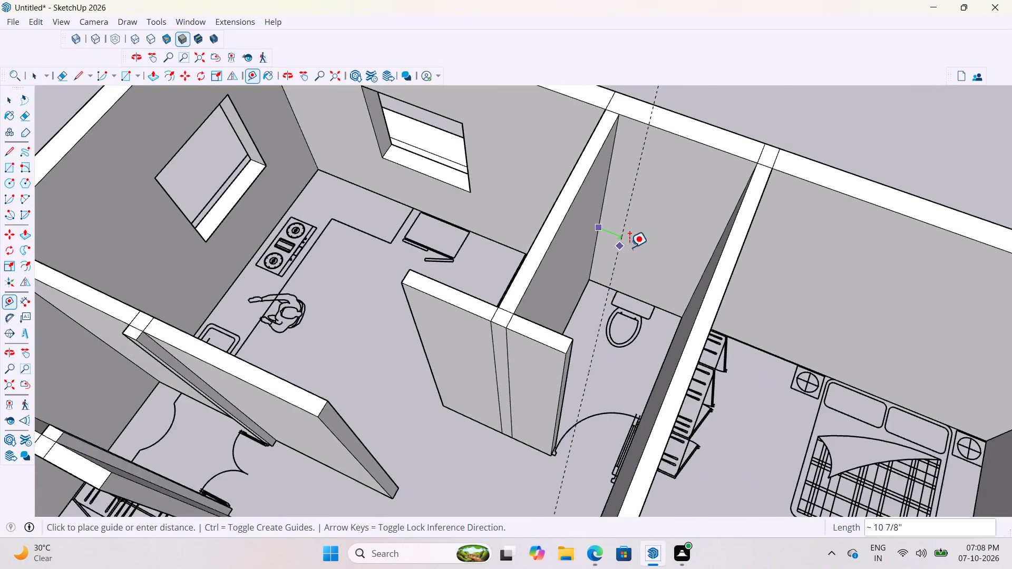
middle_click_drag(650, 247, 725, 246)
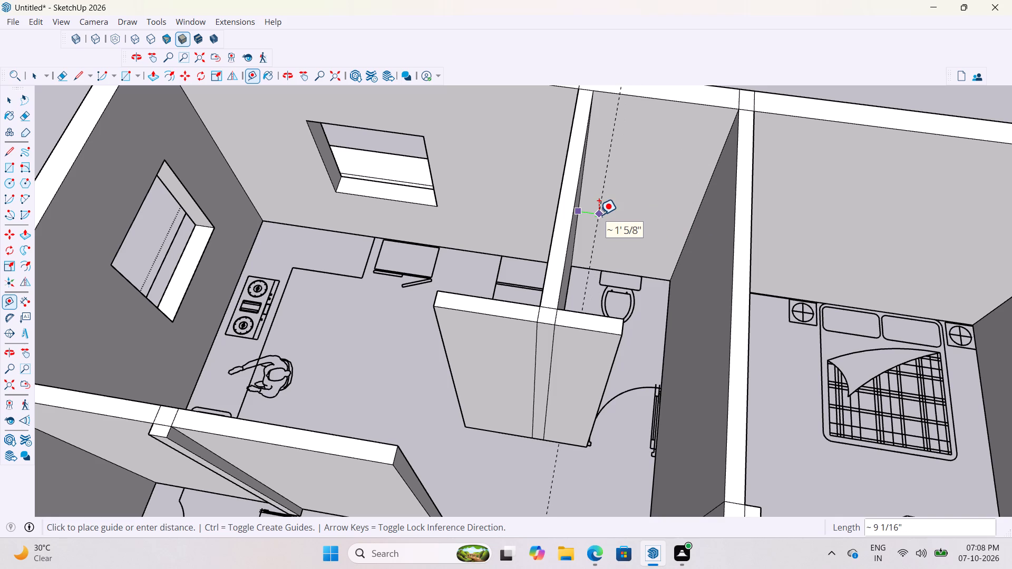
type("1'")
key("Return")
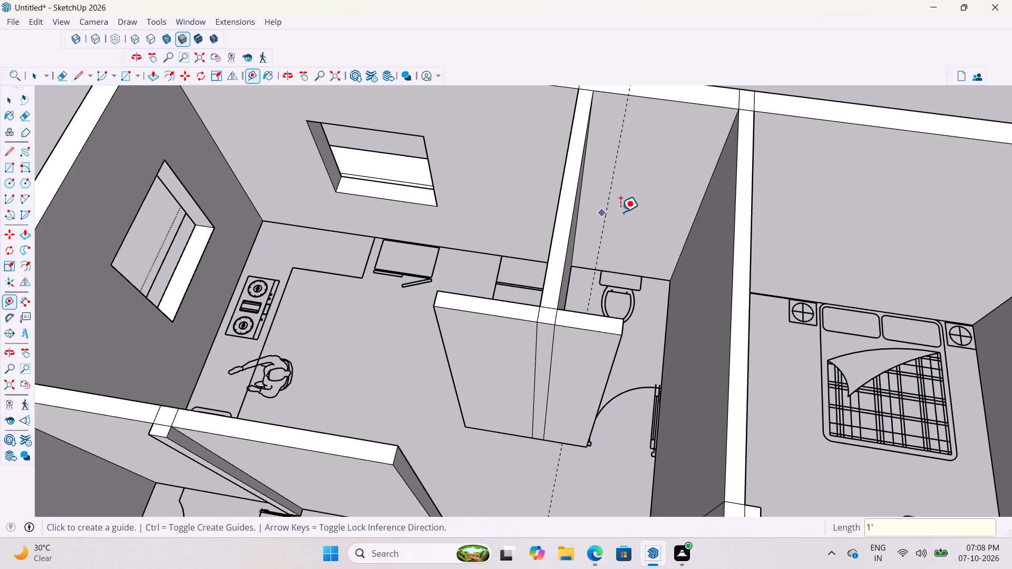
left_click(709, 186)
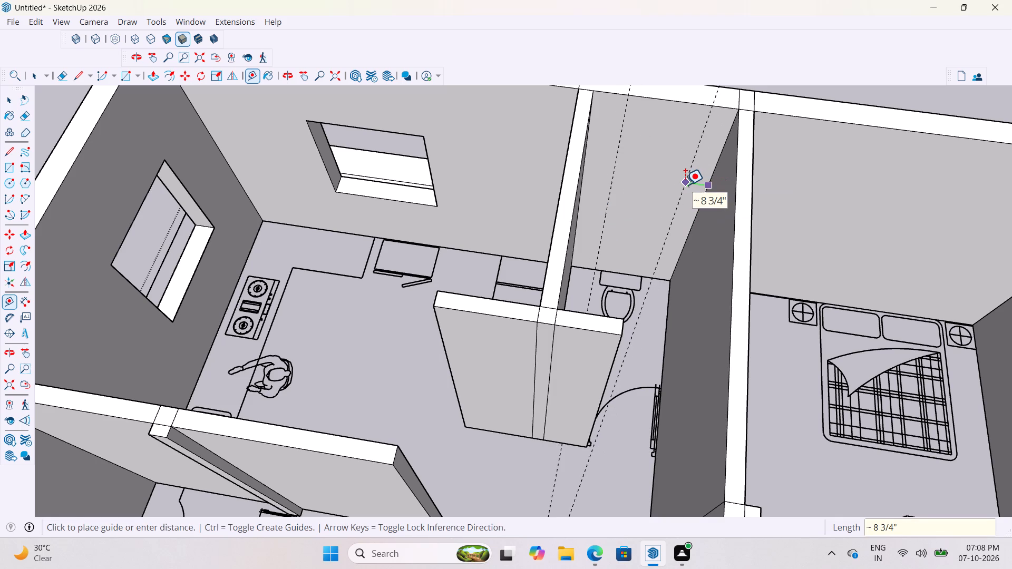
type("1'")
key("Return")
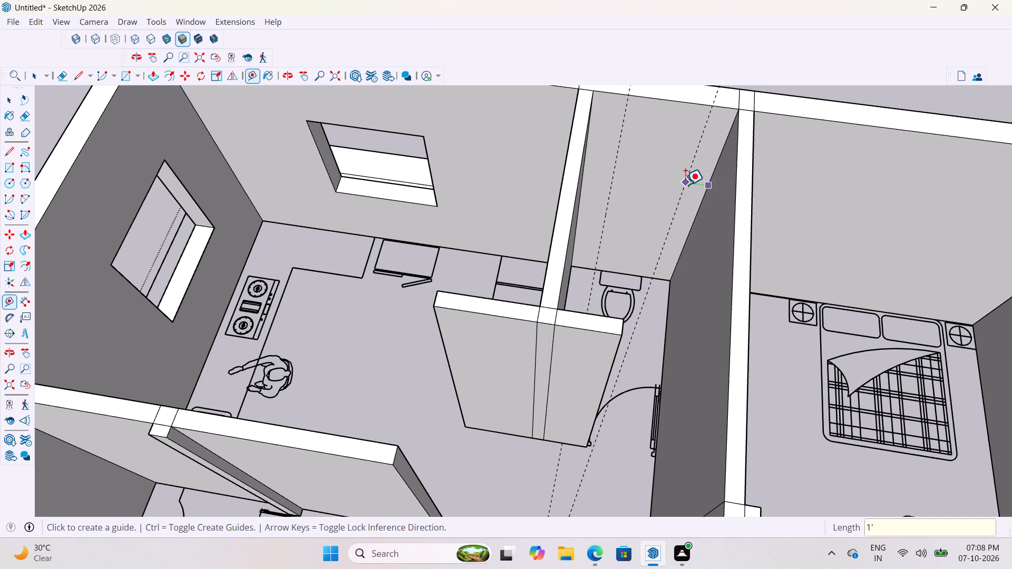
Place a horizontal guide 8' above the floor edge on the toilet's outer wall.
left_click(627, 274)
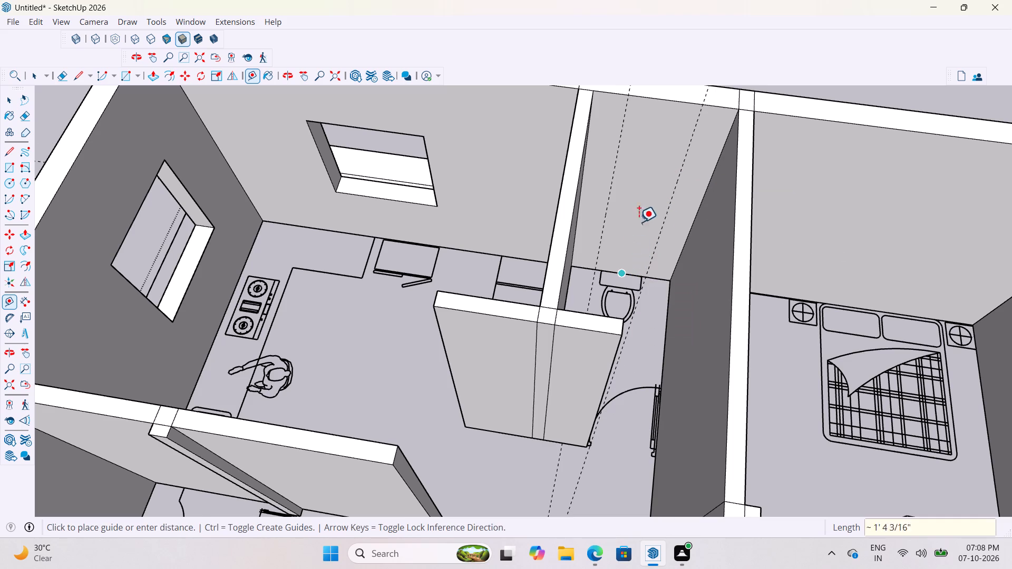
type("8'")
key("Return")
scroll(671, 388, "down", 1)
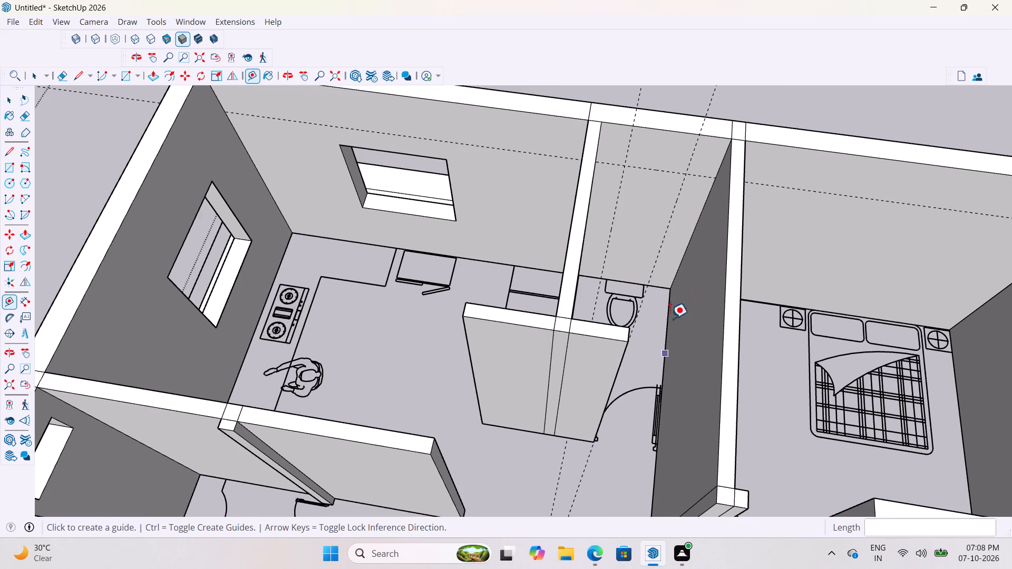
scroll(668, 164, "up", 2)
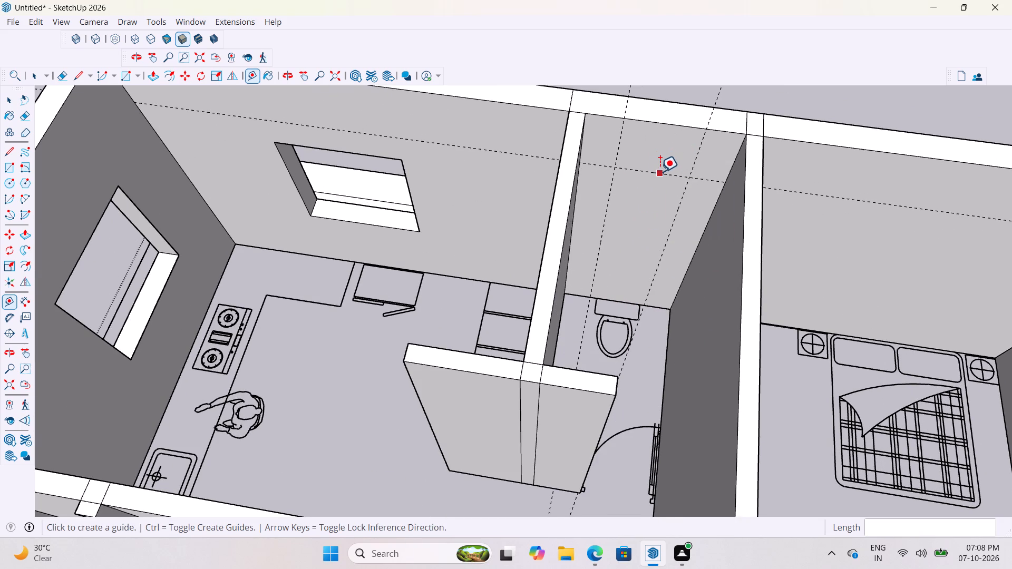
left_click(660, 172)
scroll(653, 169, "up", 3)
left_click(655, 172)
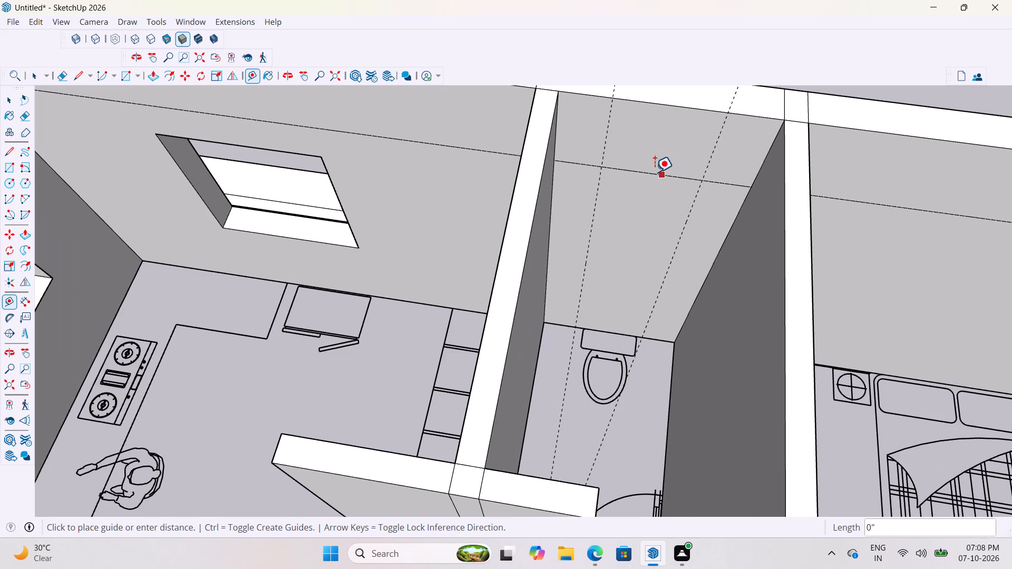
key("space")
Place a second horizontal guide 1' above the 8' guide on the toilet's outer wall.
key("t")
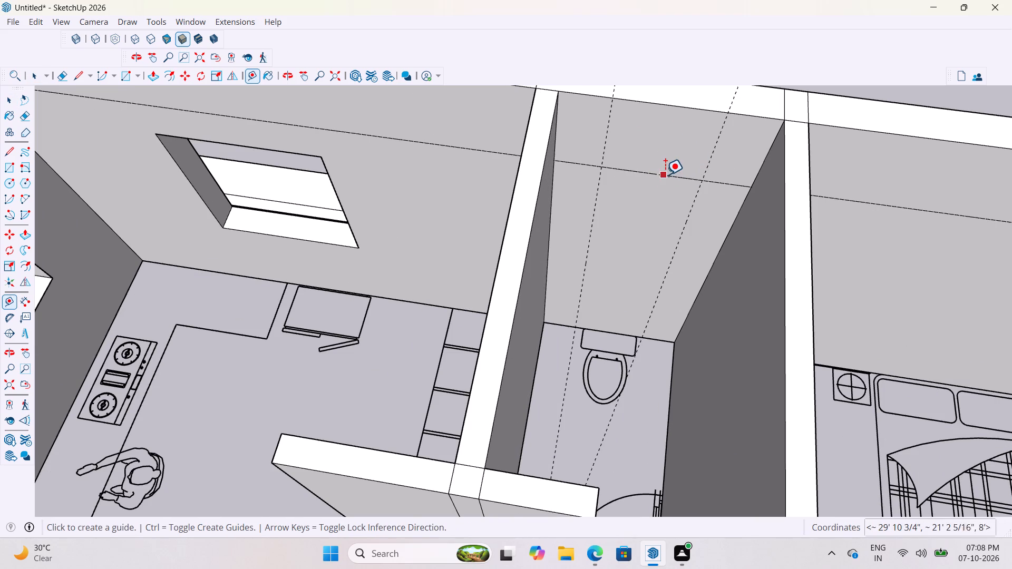
left_click(667, 173)
scroll(666, 235, "down", 6)
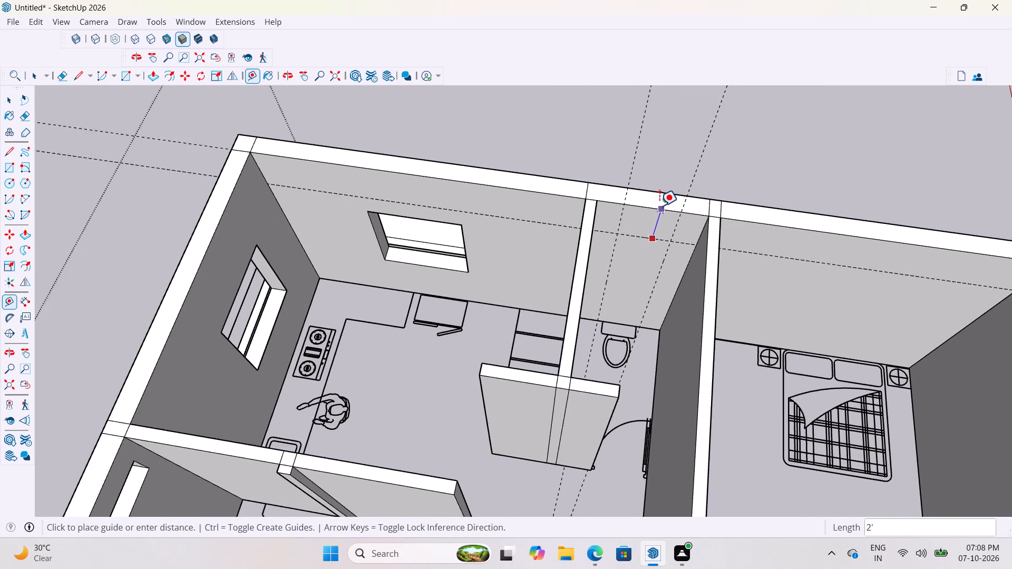
scroll(659, 206, "up", 11)
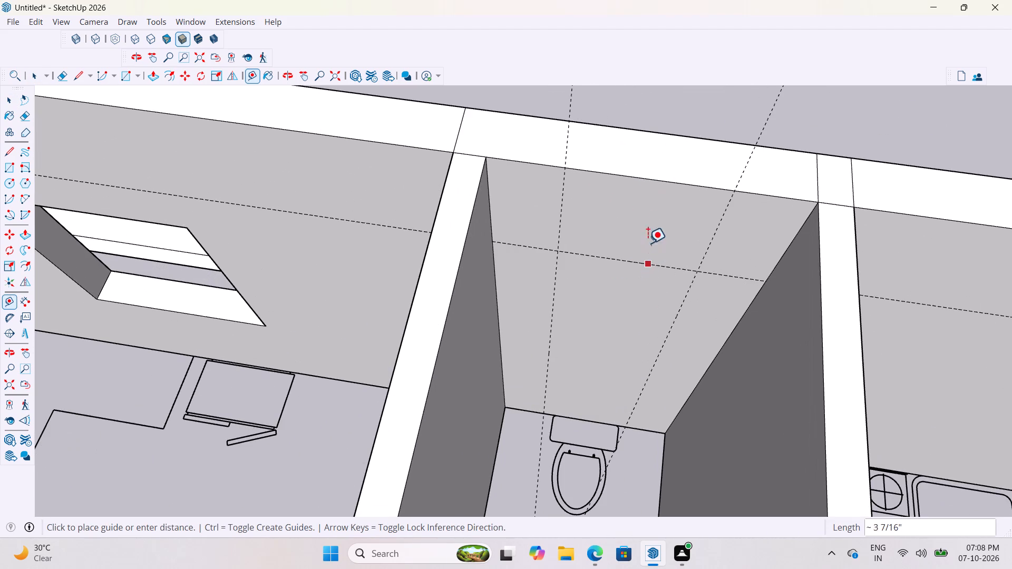
scroll(645, 225, "up", 1)
middle_click_drag(657, 225, 718, 229)
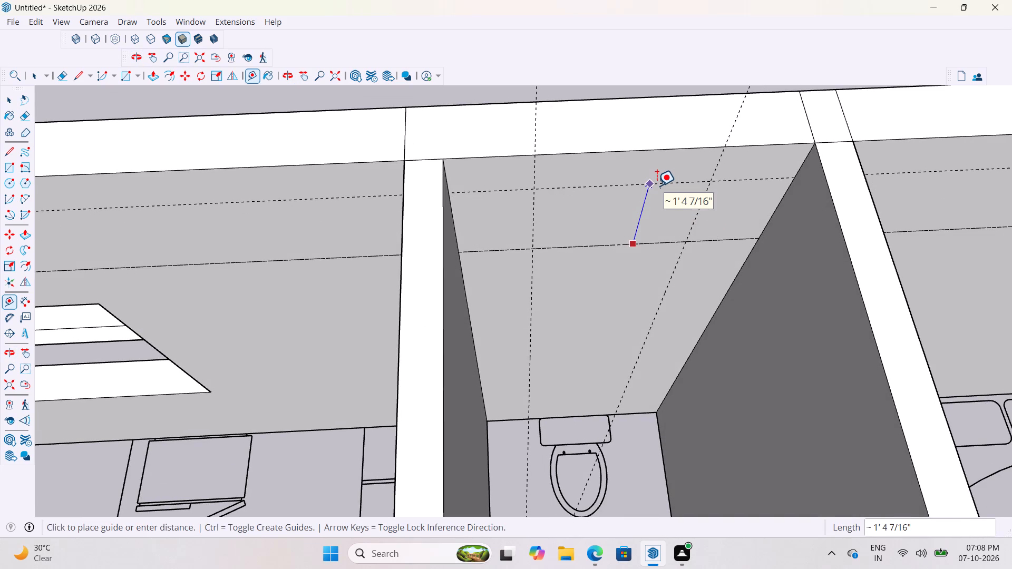
type("1'")
key("Return")
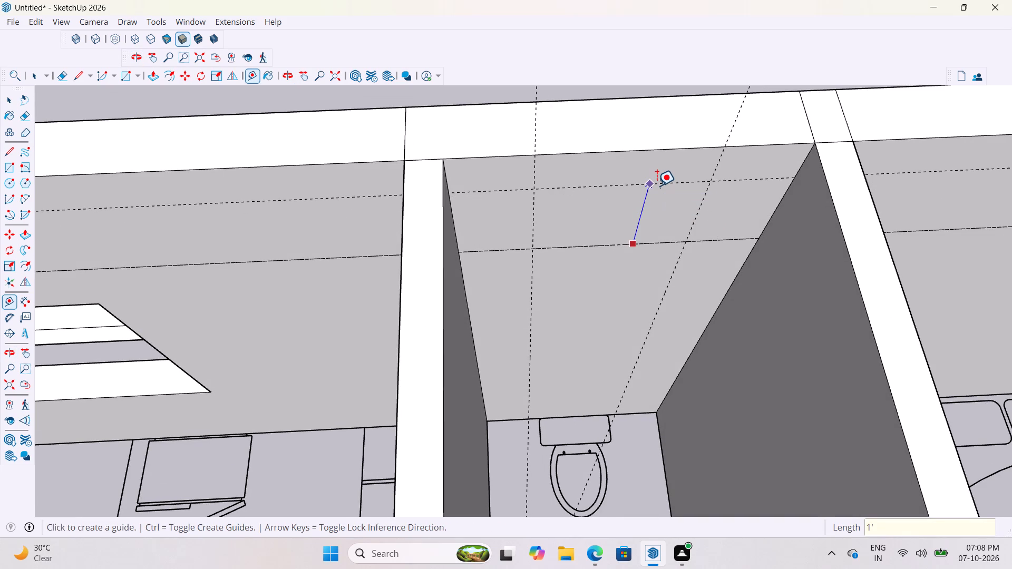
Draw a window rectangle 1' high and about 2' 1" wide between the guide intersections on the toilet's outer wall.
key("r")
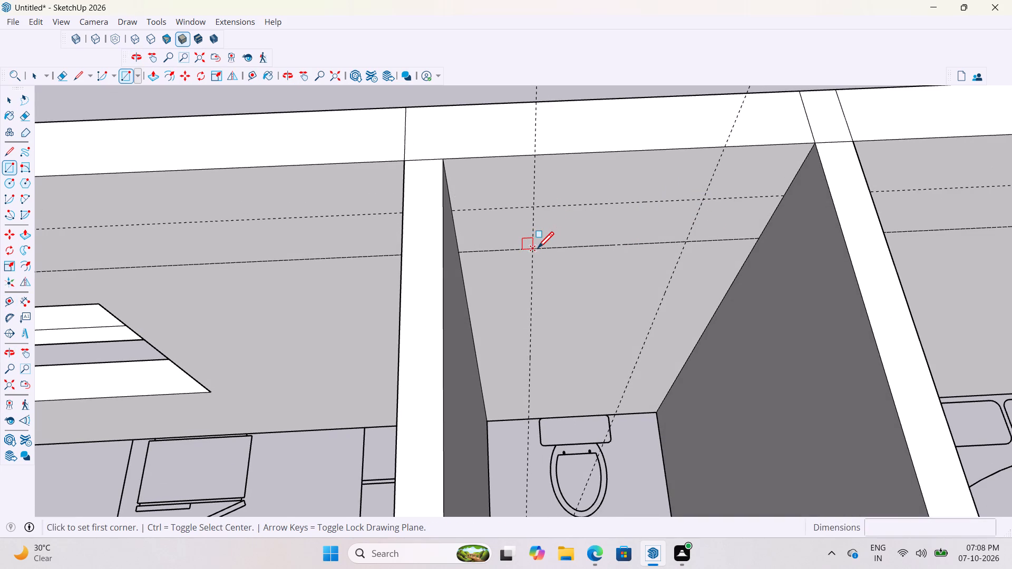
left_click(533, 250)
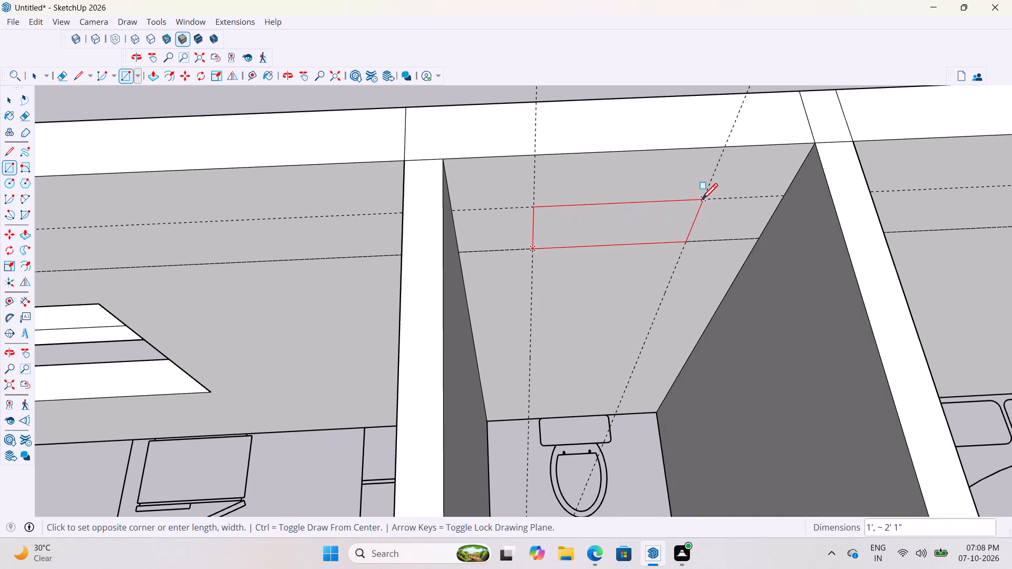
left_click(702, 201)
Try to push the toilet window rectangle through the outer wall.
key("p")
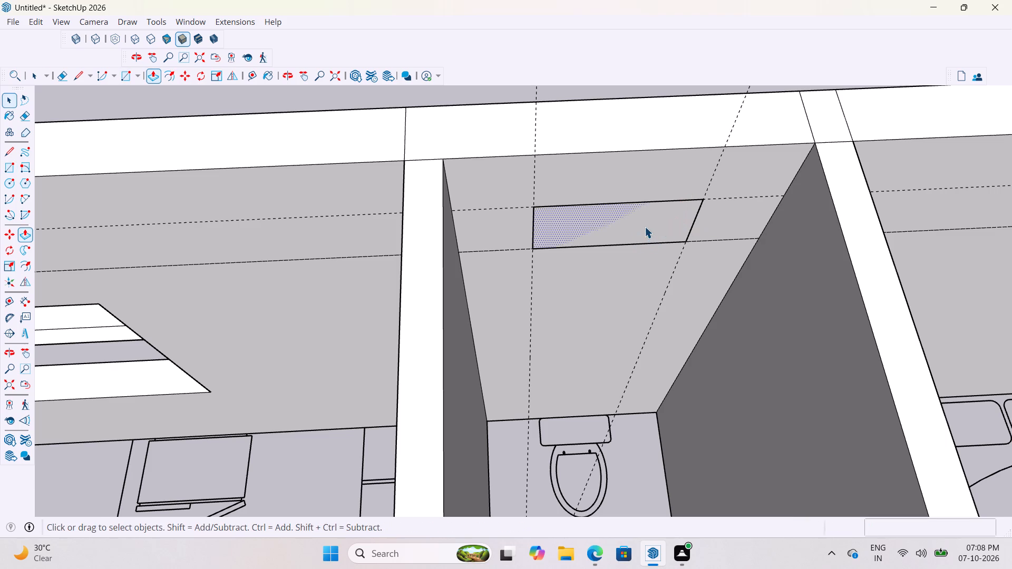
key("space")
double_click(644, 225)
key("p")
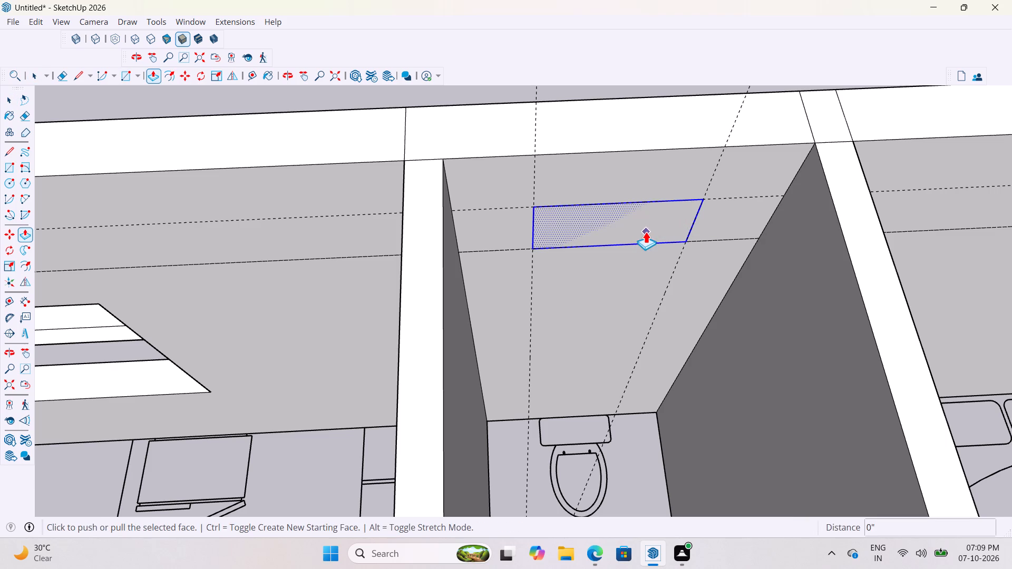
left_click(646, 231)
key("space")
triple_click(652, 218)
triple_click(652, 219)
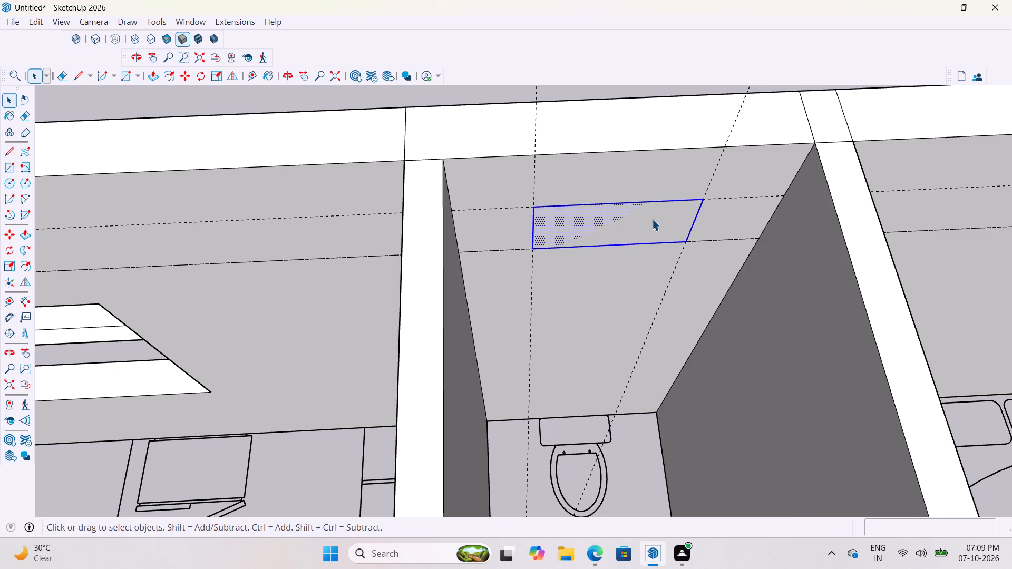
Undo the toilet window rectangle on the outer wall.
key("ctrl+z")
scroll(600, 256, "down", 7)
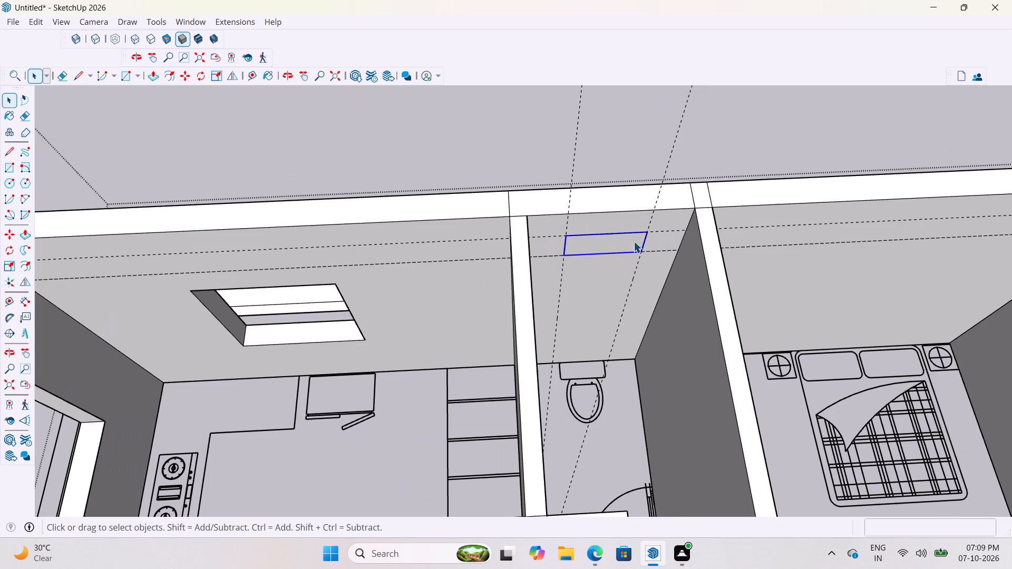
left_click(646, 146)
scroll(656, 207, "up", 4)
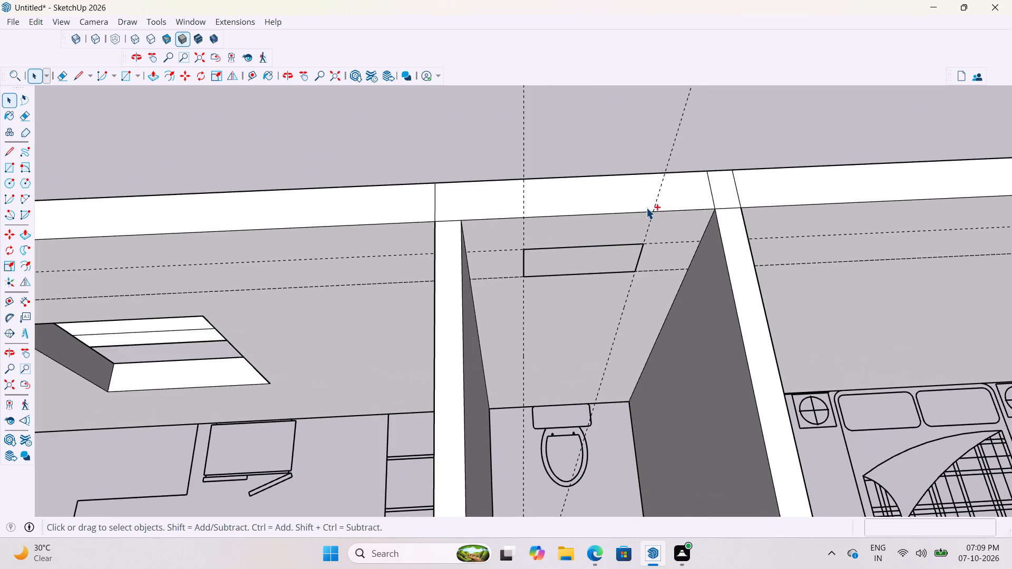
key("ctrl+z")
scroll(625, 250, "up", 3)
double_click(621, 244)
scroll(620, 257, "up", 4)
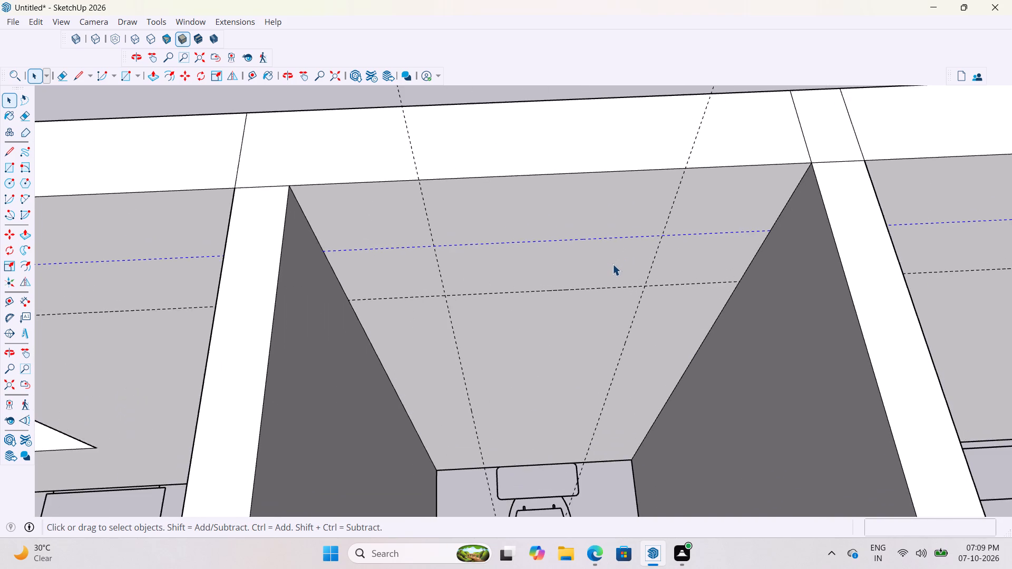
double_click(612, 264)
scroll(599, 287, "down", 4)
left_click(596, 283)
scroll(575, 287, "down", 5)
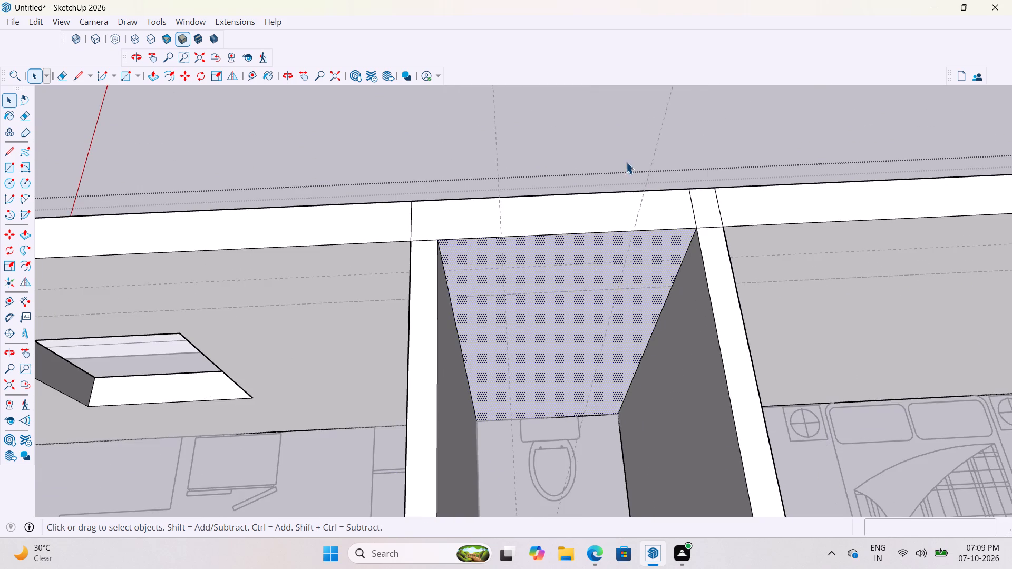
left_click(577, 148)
Draw a window rectangle 1' high and about 2' 1" wide between the guide intersections on the toilet's outer wall.
scroll(581, 256, "up", 8)
middle_click_drag(568, 278, 587, 201)
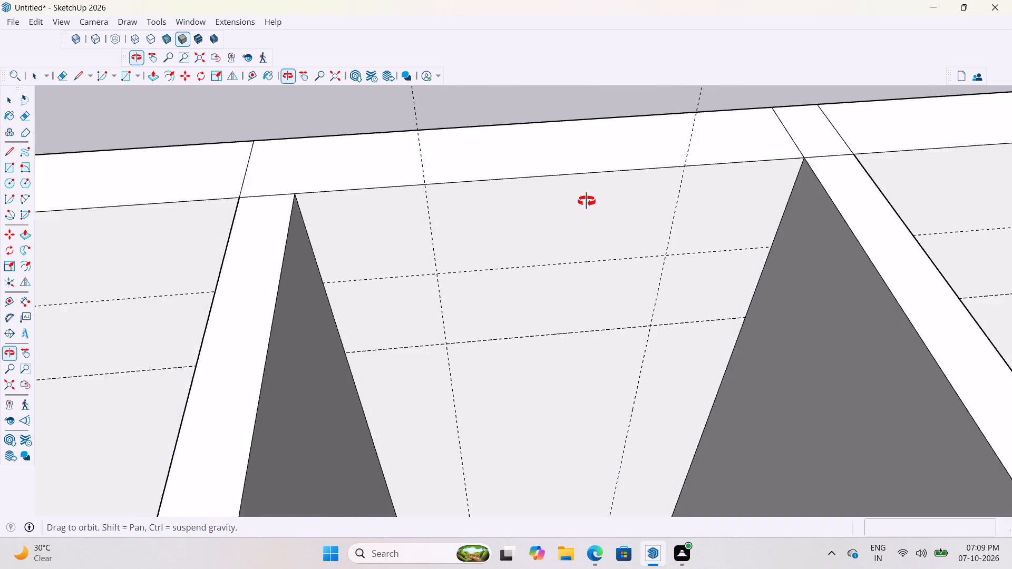
middle_click_drag(587, 201, 588, 200)
scroll(521, 266, "up", 3)
key("r")
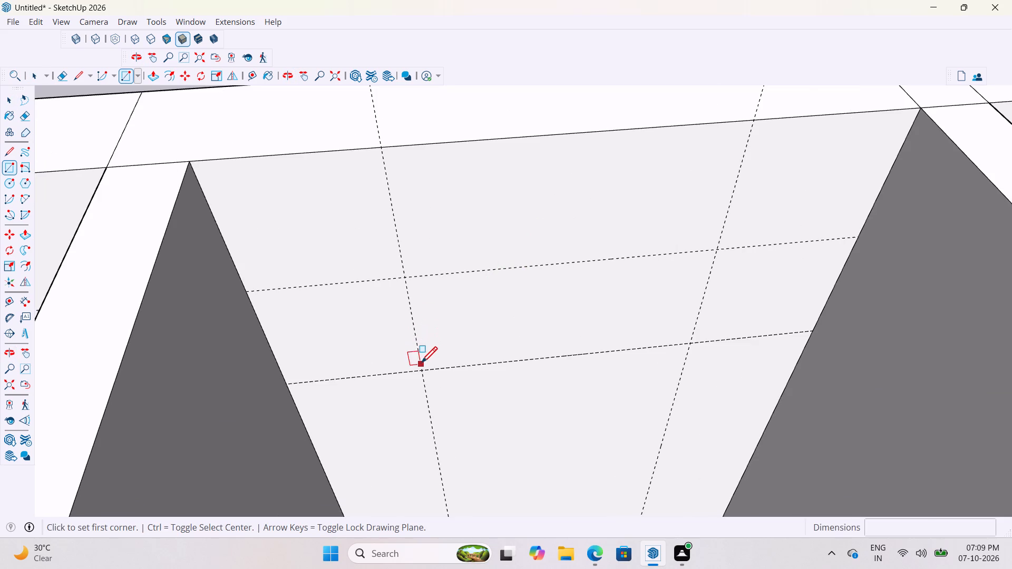
key("Right")
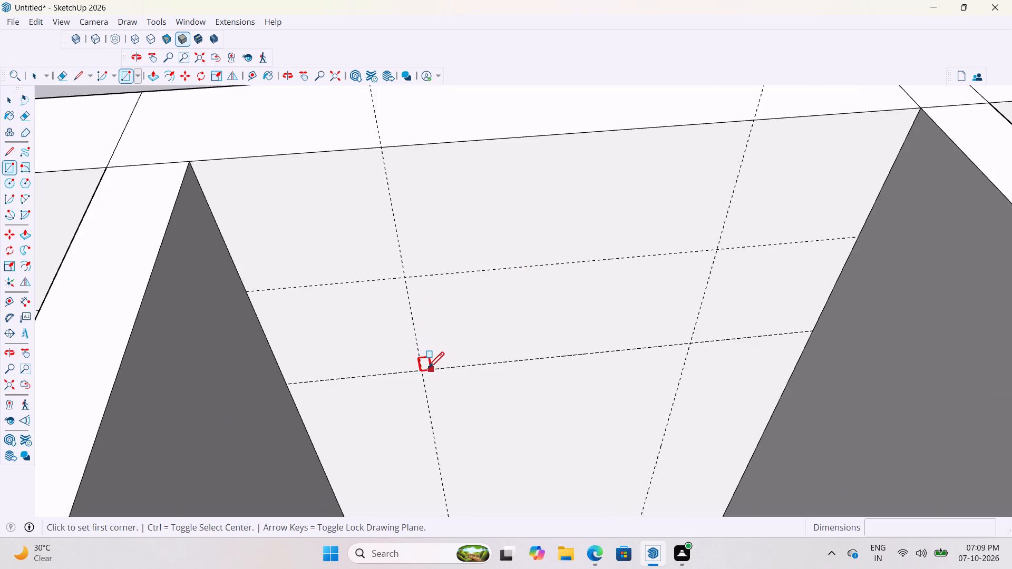
left_click(422, 371)
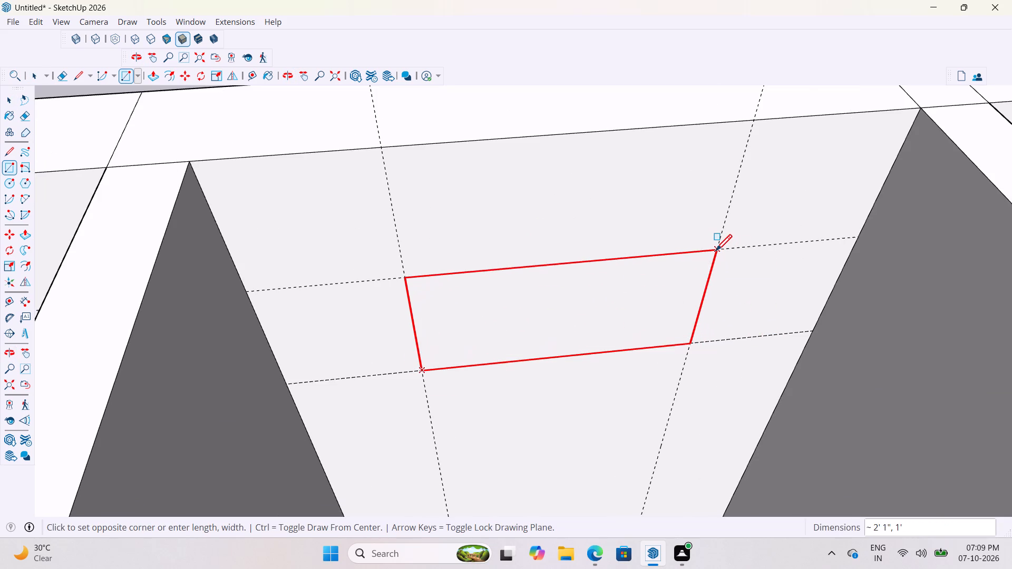
left_click(716, 252)
Push the toilet window rectangle about 9" through the thickness of the outer wall.
key("p")
left_click(635, 299)
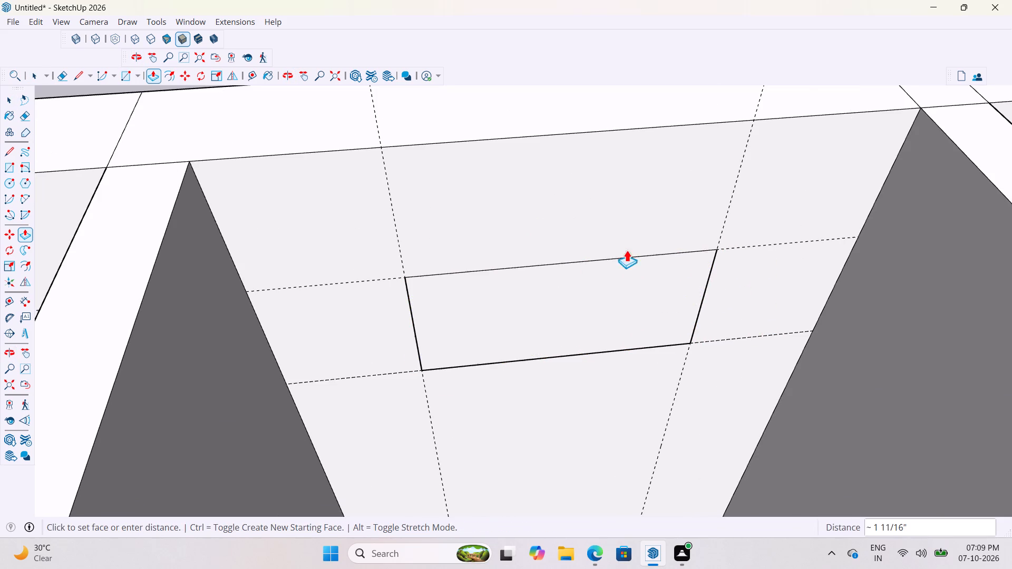
scroll(634, 234, "down", 4)
middle_click_drag(642, 258, 692, 298)
scroll(617, 183, "down", 3)
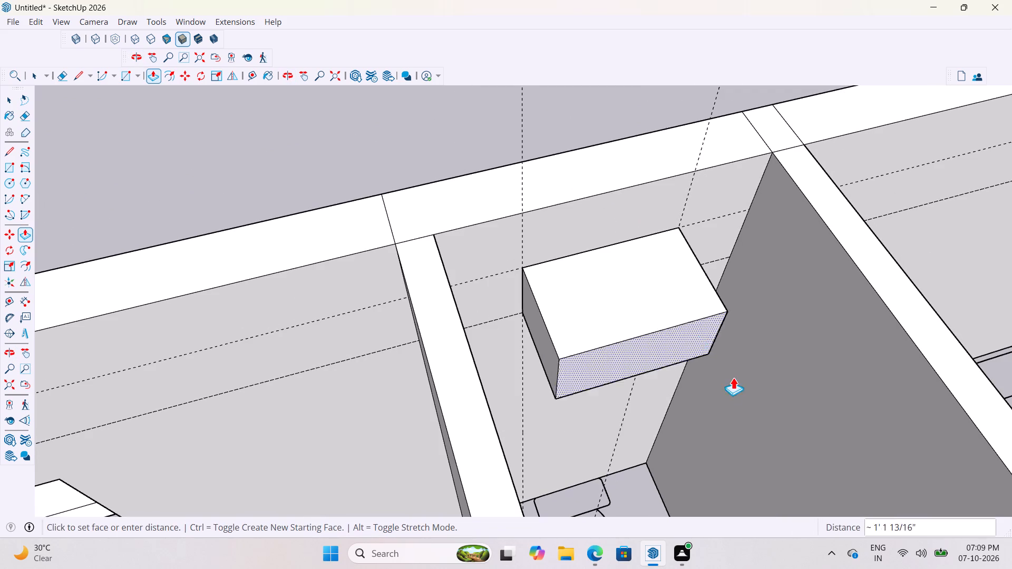
middle_click_drag(629, 135, 714, 207)
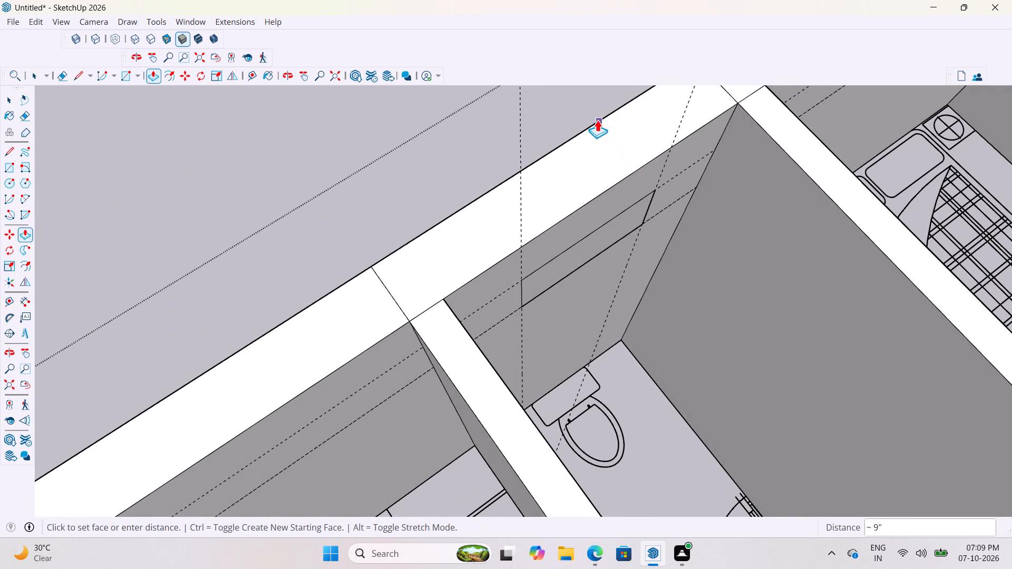
left_click(597, 120)
scroll(616, 211, "up", 4)
middle_click_drag(640, 229, 530, 149)
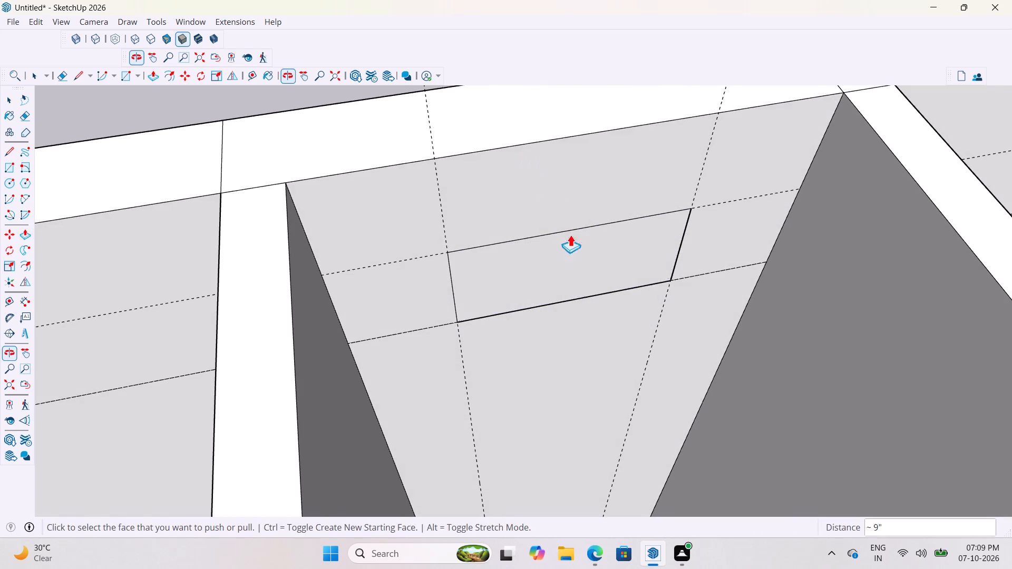
left_click(576, 255)
Delete the rectangular face on the room side of the toilet window.
key("space")
left_click(582, 268)
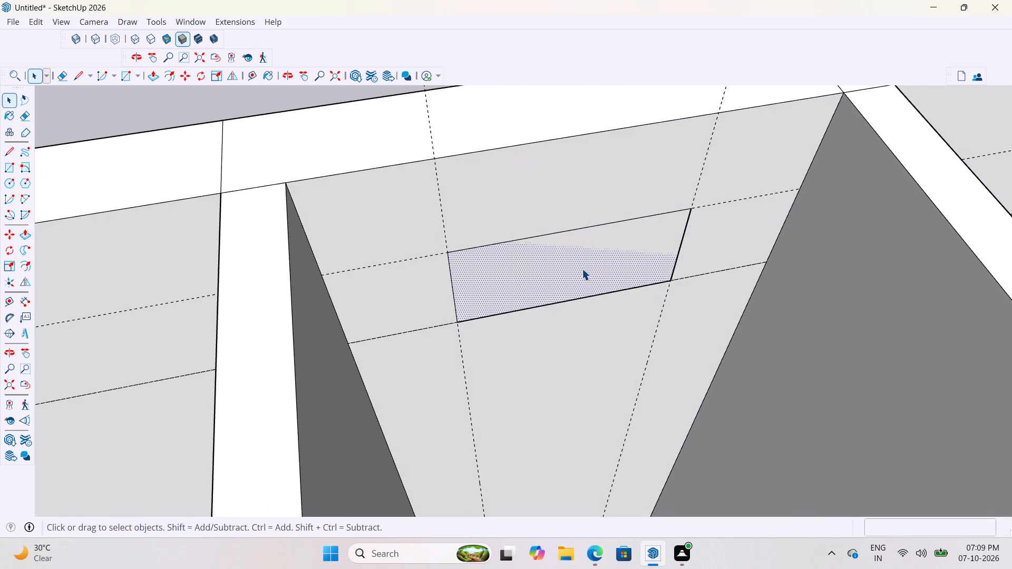
key("Delete")
Open the wall group for editing and draw the 1' by about 2' 1" window rectangle over the existing toilet window outline.
left_click(582, 269)
scroll(586, 270, "up", 3)
double_click(586, 269)
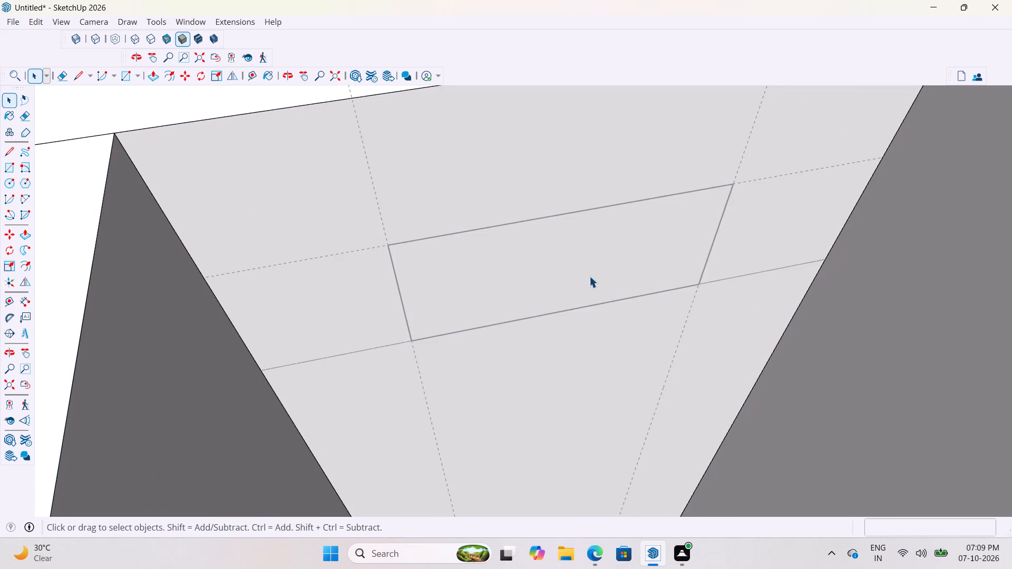
left_click(589, 276)
scroll(588, 279, "down", 5)
middle_click_drag(591, 293, 510, 295)
scroll(559, 290, "down", 4)
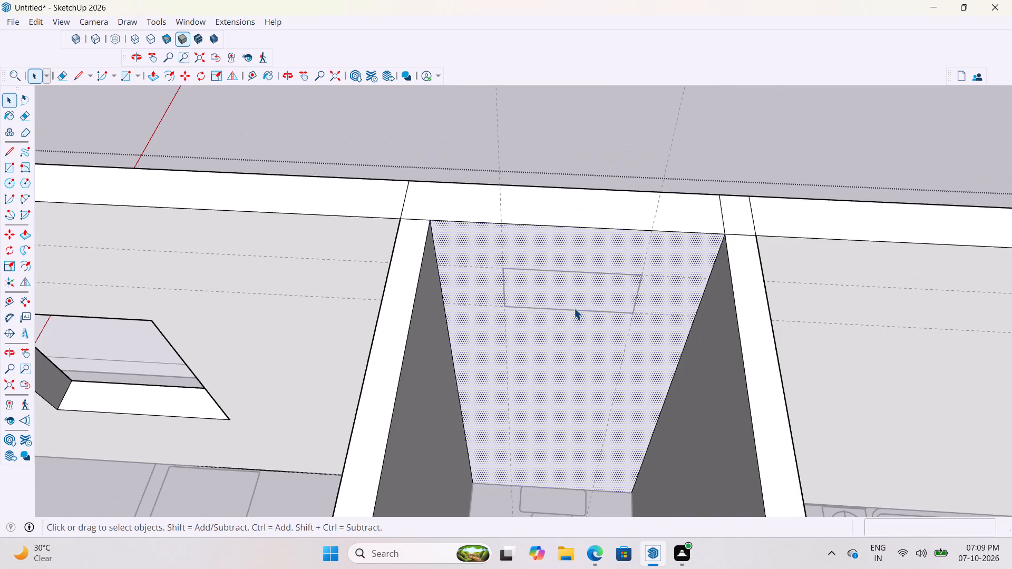
key("r")
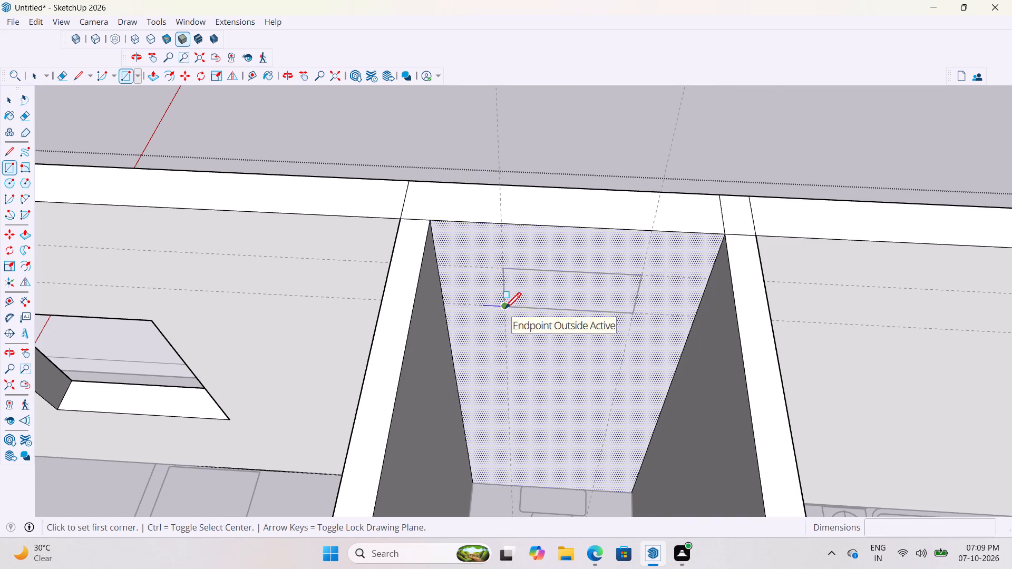
left_click(507, 308)
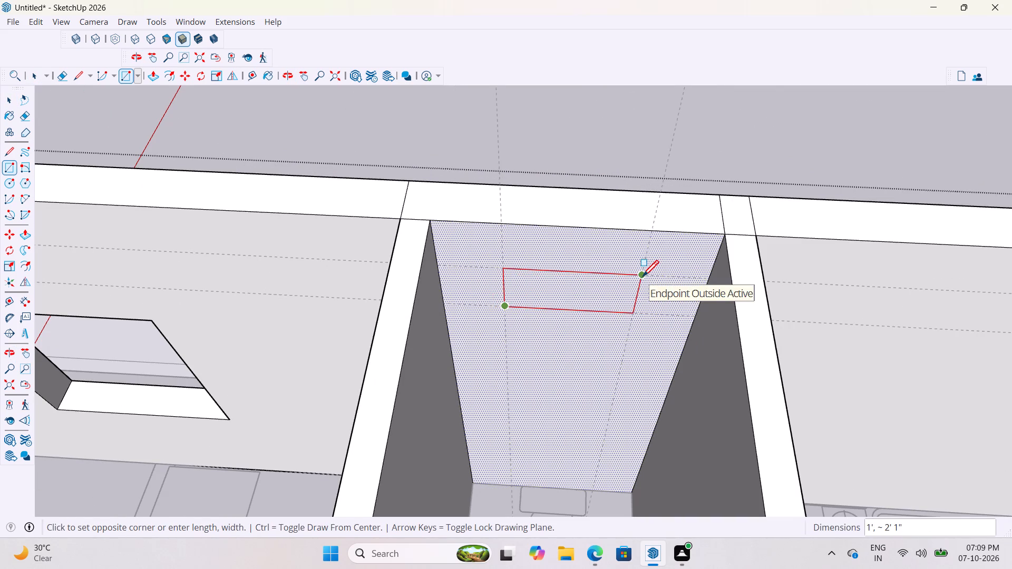
left_click(643, 278)
Push the toilet window face about 9" through the outer wall and leave the wall group.
key("space")
left_click(604, 305)
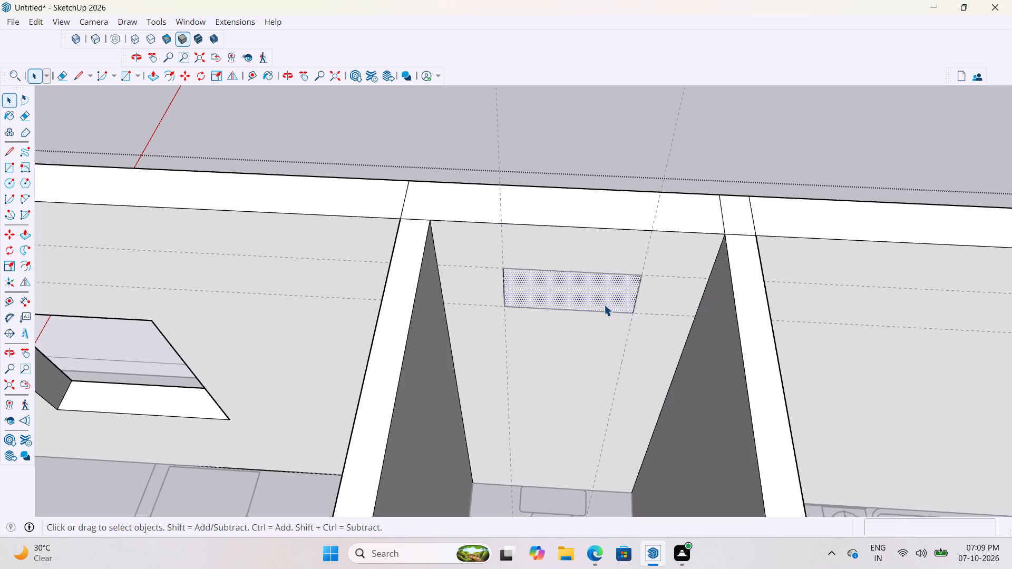
key("p")
left_click(609, 297)
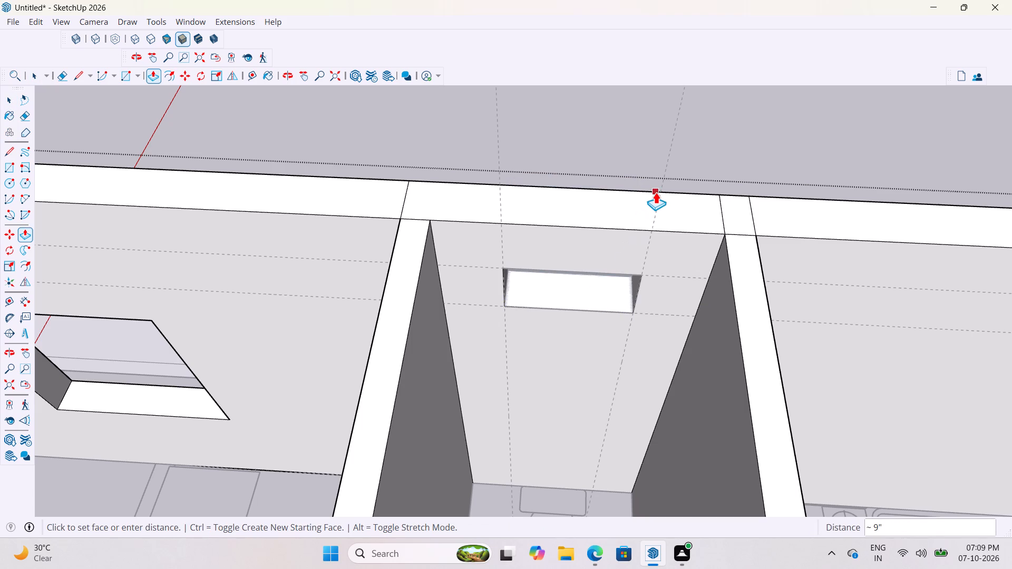
left_click(656, 192)
middle_click_drag(616, 241, 609, 164)
key("space")
key("space")
left_click(734, 155)
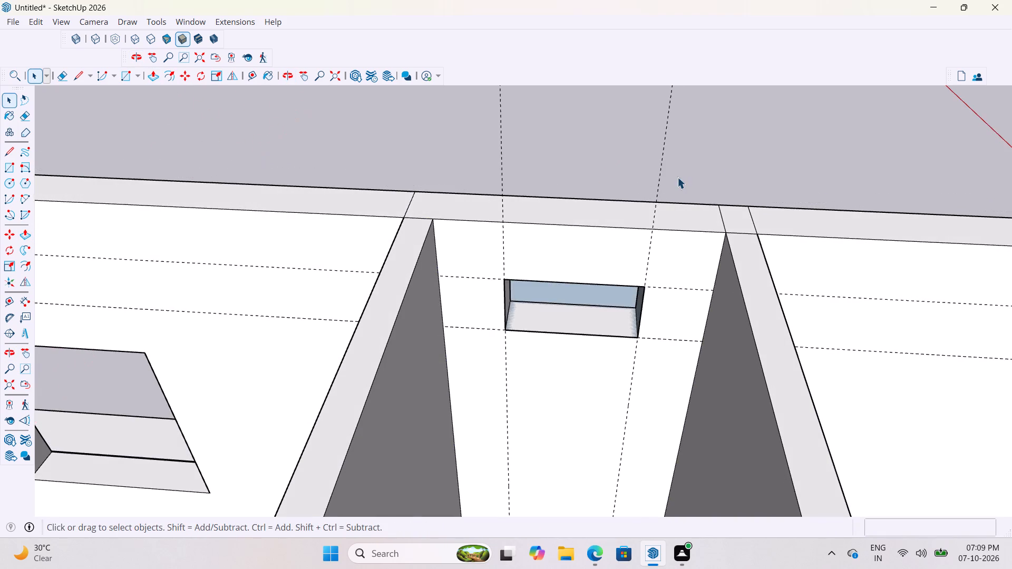
Delete the leftover face covering the toilet window on the outside of the wall.
scroll(679, 175, "up", 3)
middle_click_drag(721, 153, 236, 218)
middle_click_drag(529, 244, 440, 132)
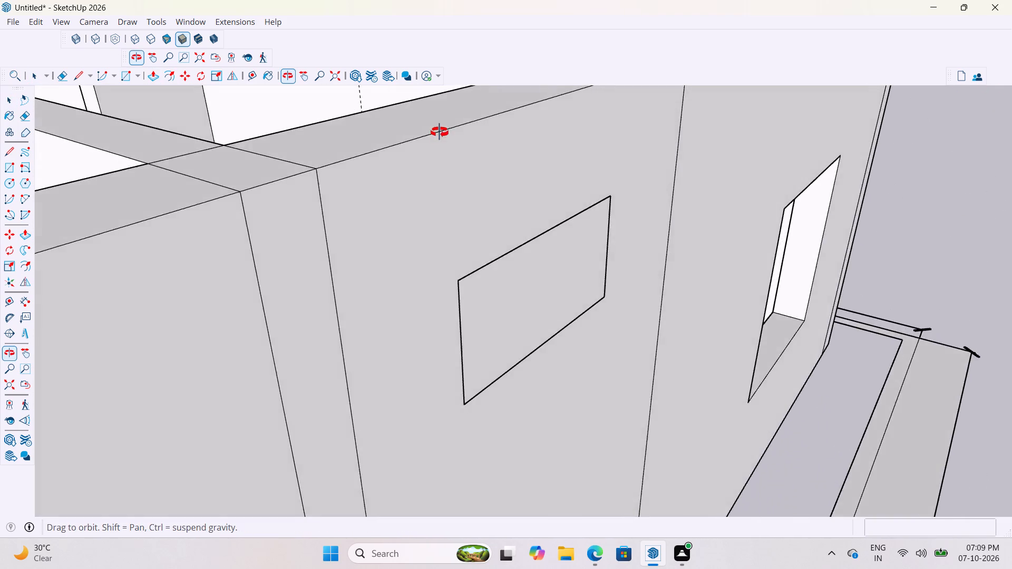
middle_click_drag(440, 132, 476, 171)
left_click(580, 330)
key("Delete")
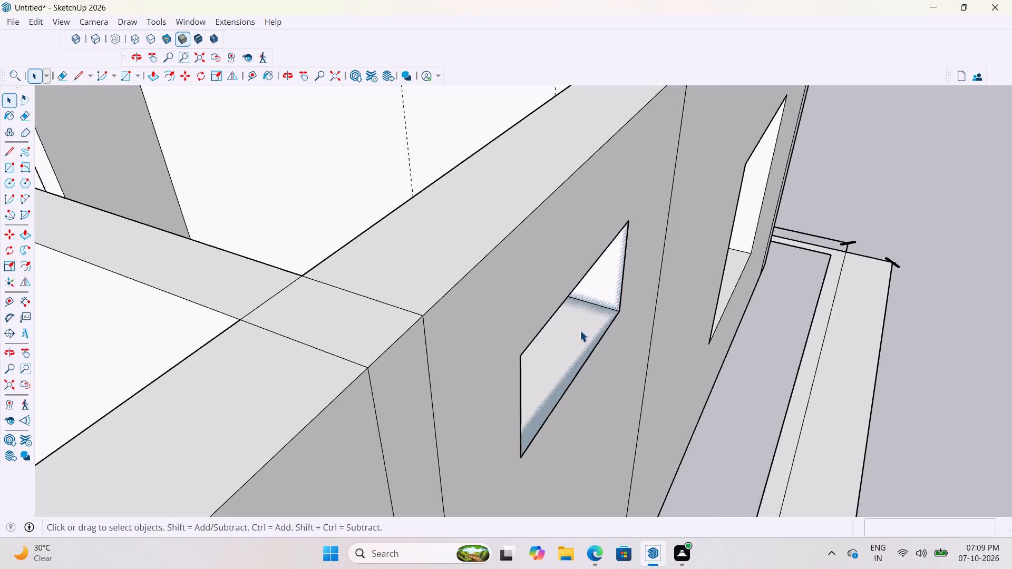
Delete all guides from the model.
scroll(580, 330, "down", 4)
middle_click_drag(581, 323, 1011, 352)
scroll(682, 307, "up", 3)
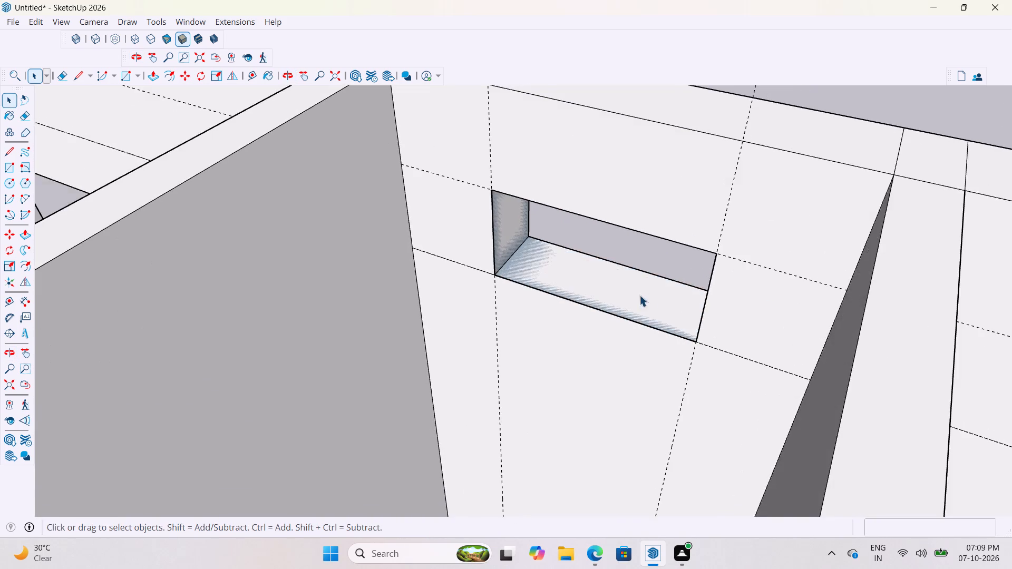
scroll(597, 319, "down", 12)
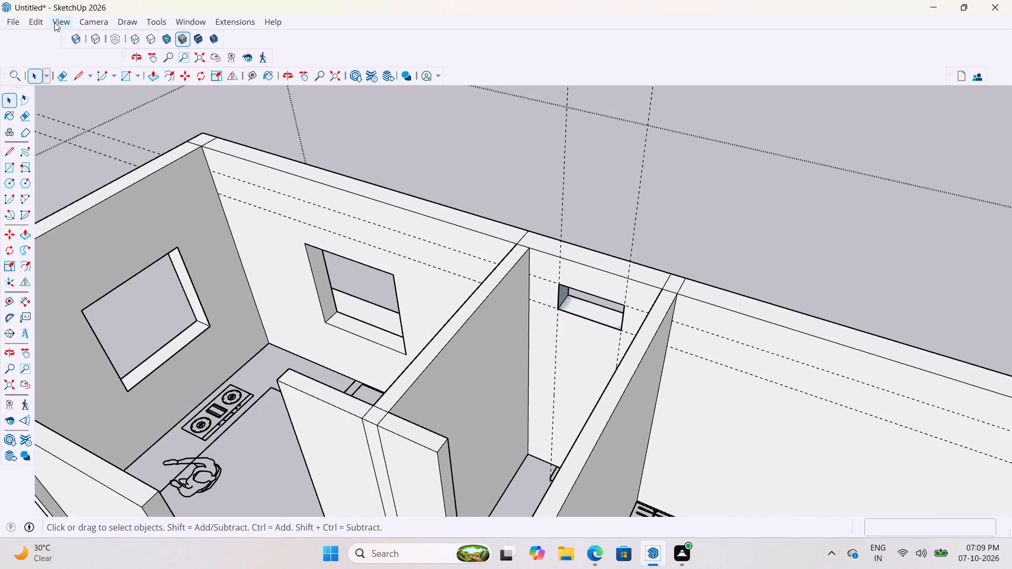
left_click(54, 22)
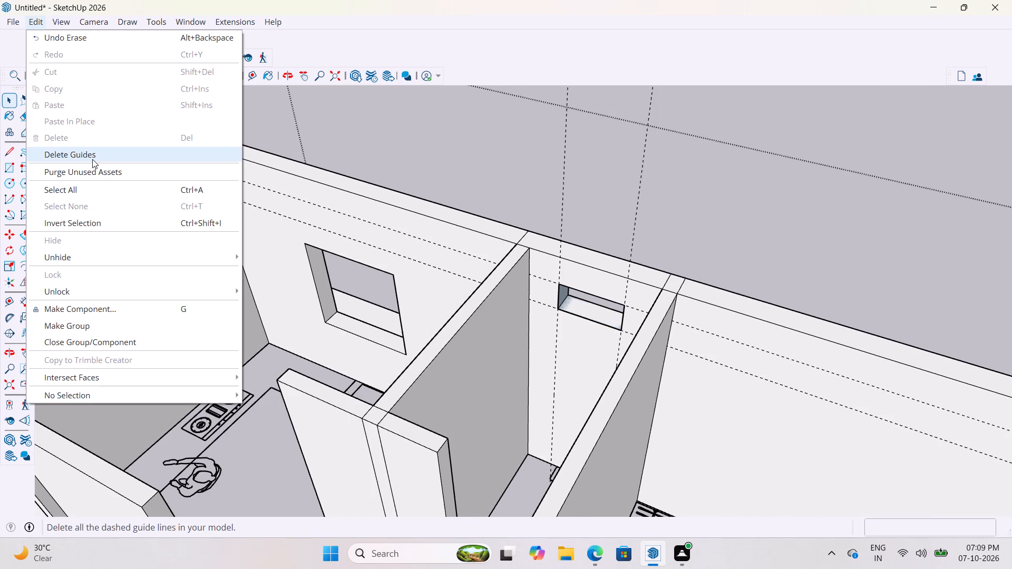
left_click(92, 156)
Reverse the sill face and both side faces inside the toilet window opening.
scroll(688, 276, "down", 4)
scroll(671, 233, "up", 8)
middle_click_drag(627, 235, 676, 187)
scroll(576, 368, "up", 3)
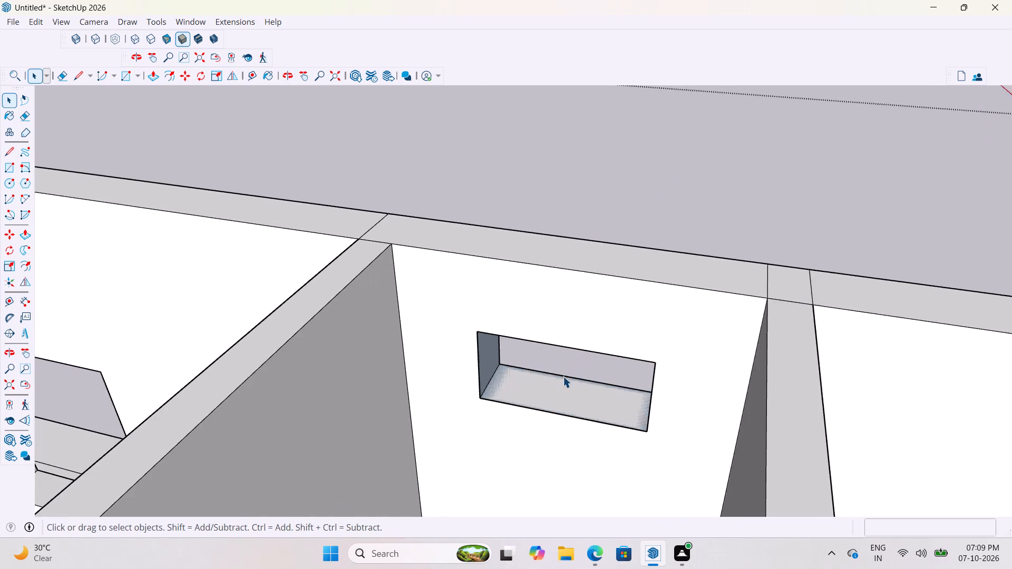
scroll(563, 376, "up", 3)
double_click(544, 400)
right_click(544, 403)
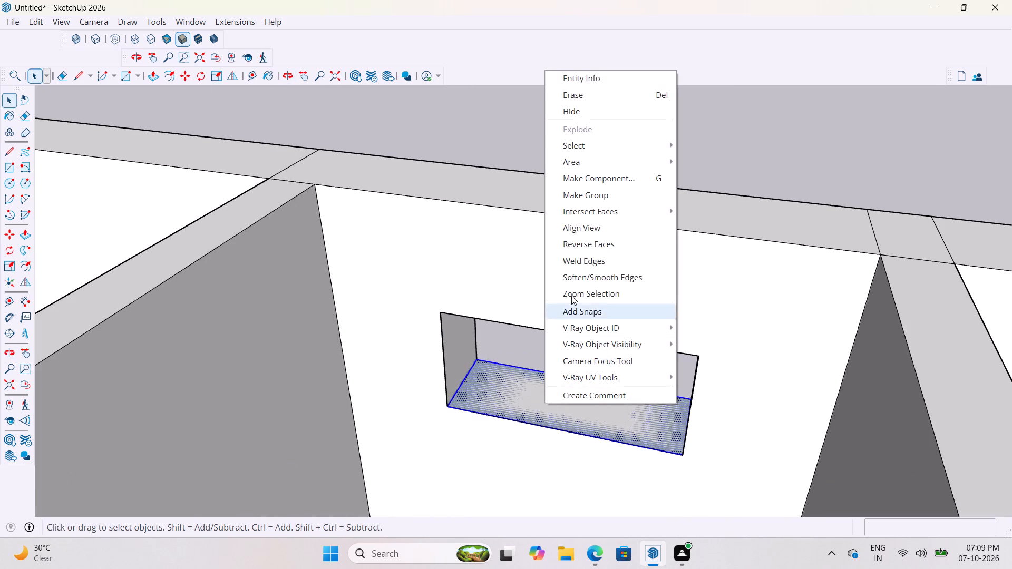
left_click(601, 246)
scroll(480, 350, "up", 1)
right_click(445, 342)
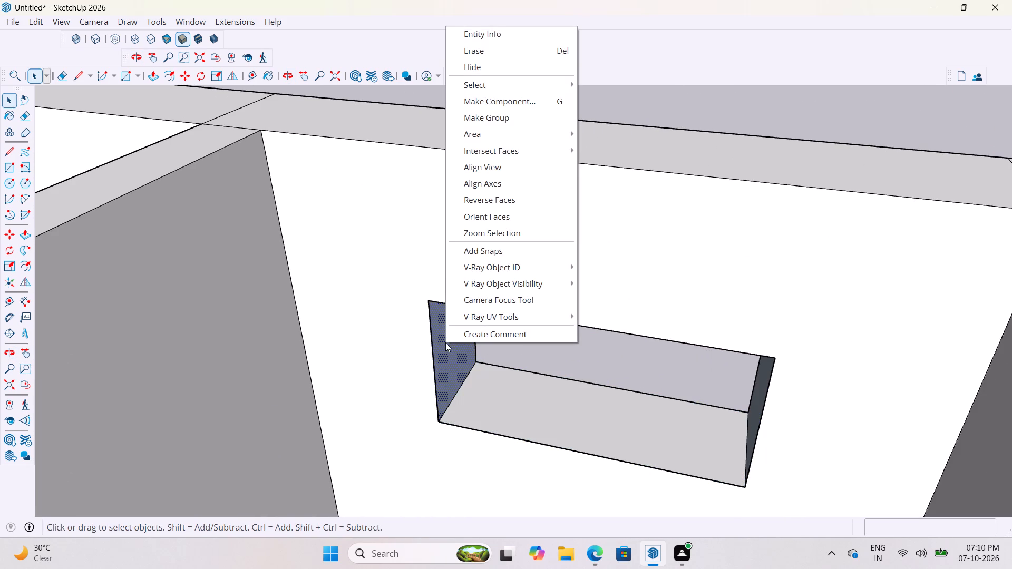
left_click(507, 195)
scroll(468, 411, "down", 4)
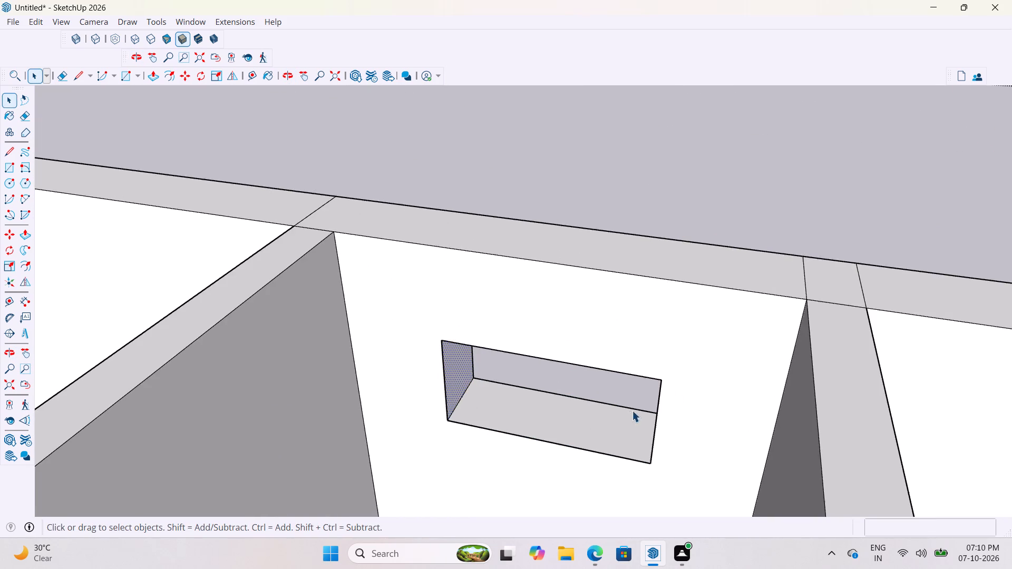
middle_click_drag(656, 404, 786, 398)
left_click(636, 366)
right_click(636, 367)
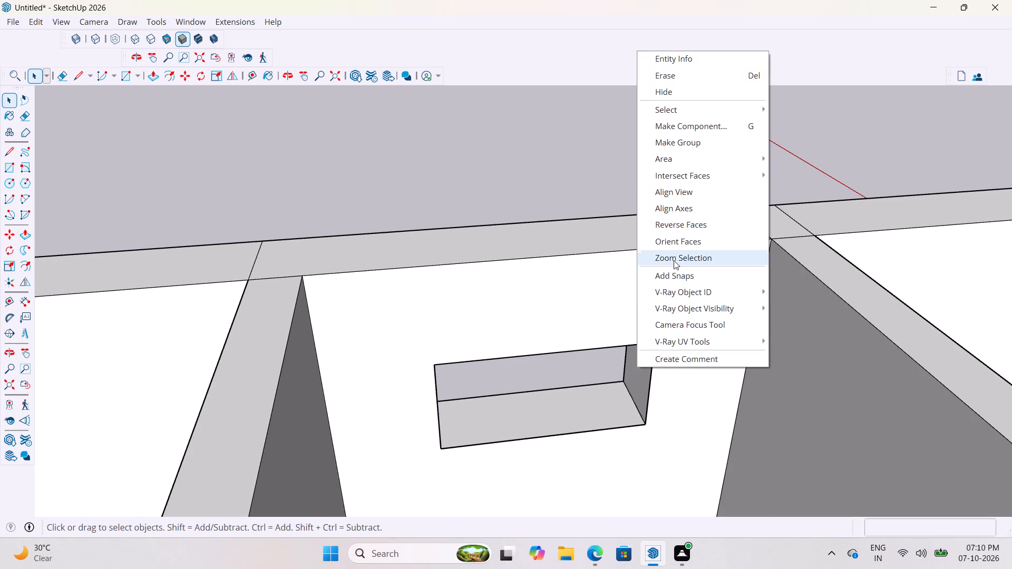
left_click_drag(690, 223, 690, 228)
left_click(557, 180)
Examine the whole house model from above, from the window walls round to the front.
scroll(564, 237, "down", 4)
middle_click_drag(666, 357, 478, 425)
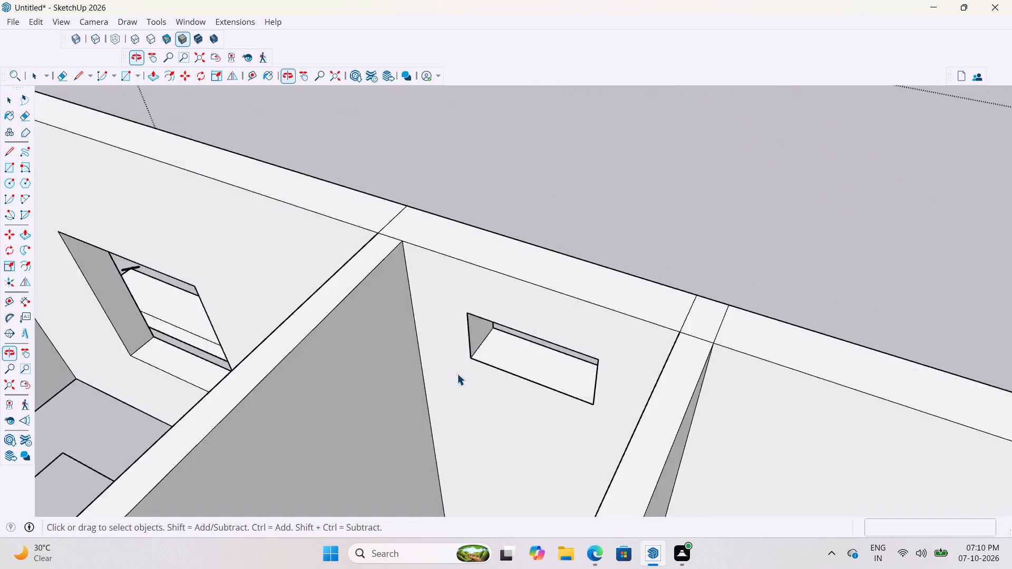
scroll(475, 339, "down", 11)
scroll(546, 365, "down", 14)
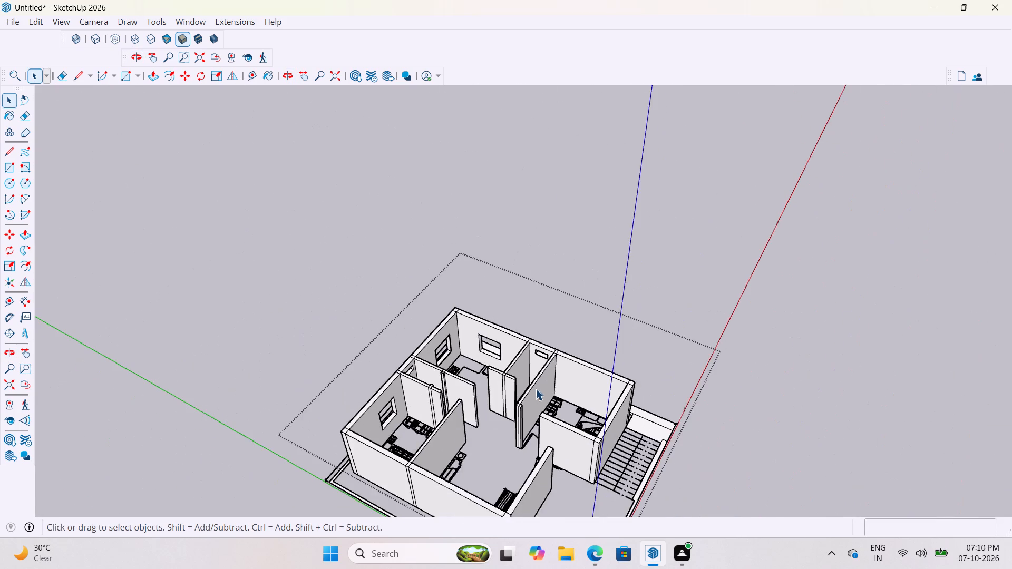
scroll(527, 446, "up", 3)
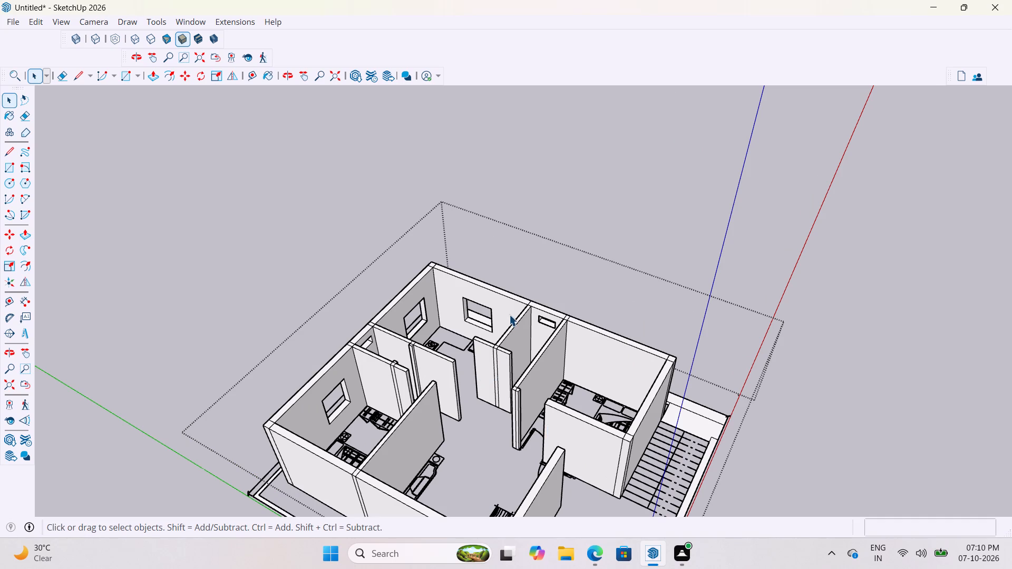
scroll(509, 315, "down", 6)
middle_click_drag(600, 404, 456, 420)
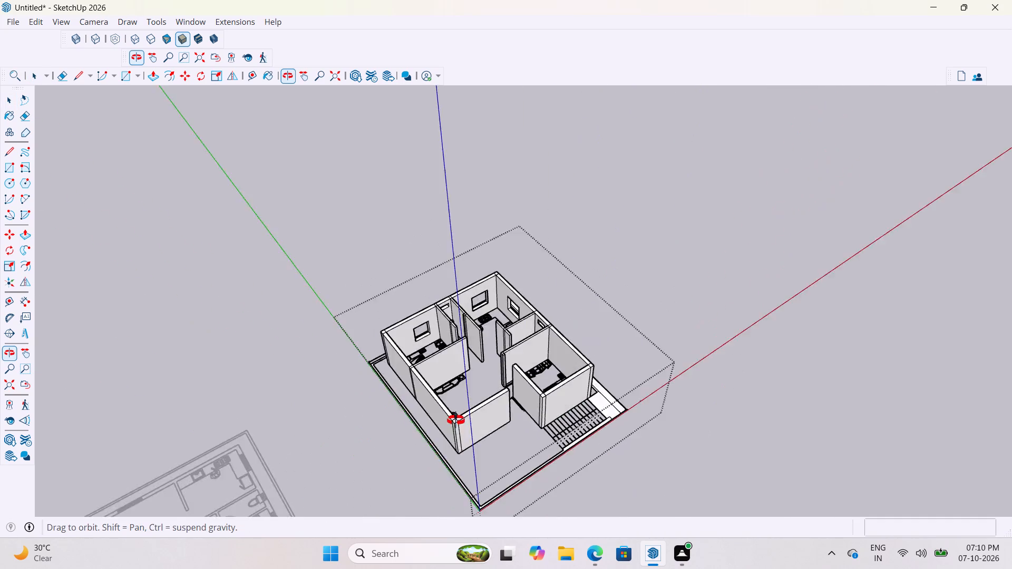
middle_click_drag(456, 420, 419, 414)
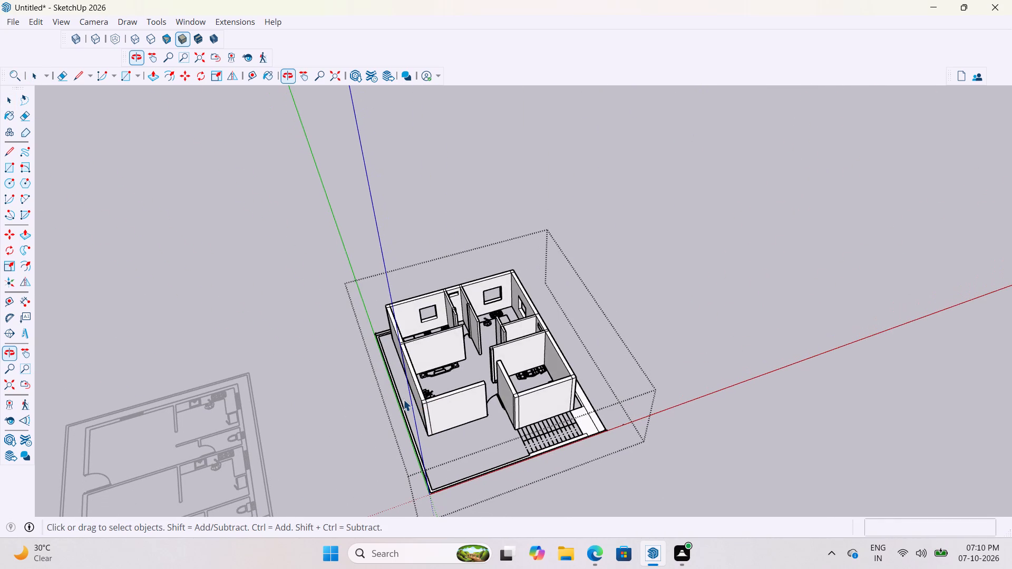
Open the wall group for editing and select the outer face of the living room's front wall.
scroll(454, 424, "up", 6)
middle_click_drag(485, 387, 420, 421)
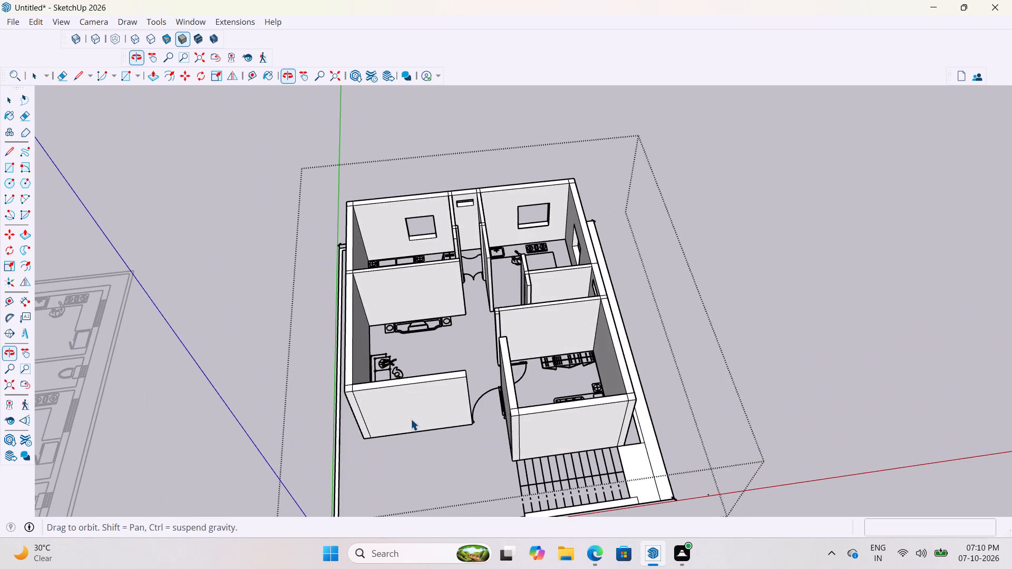
double_click(411, 419)
scroll(406, 419, "up", 3)
left_click(403, 413)
scroll(406, 410, "up", 3)
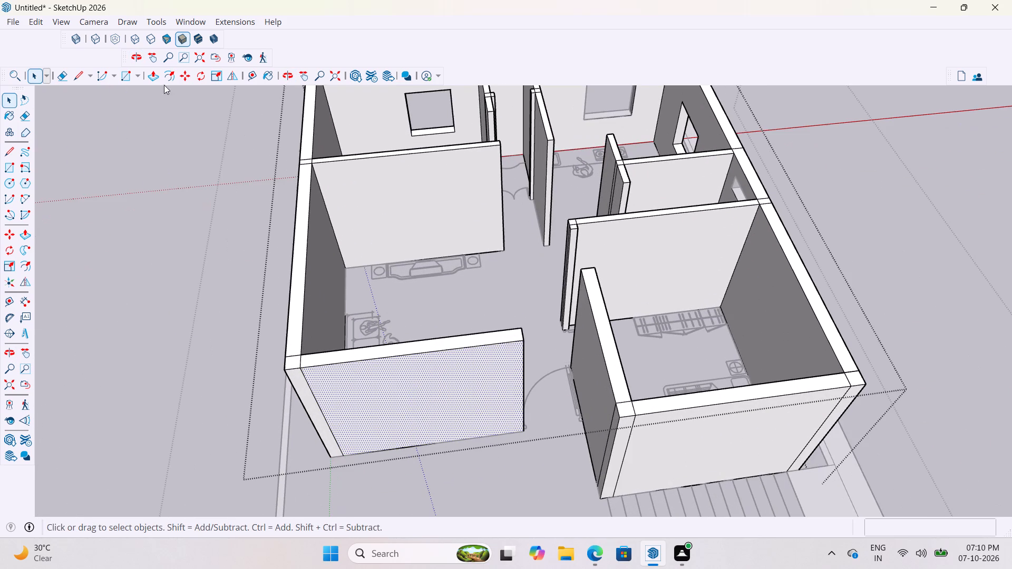
Turn on the Back Edges display to see the floor plan behind the living room's front wall.
left_click(100, 42)
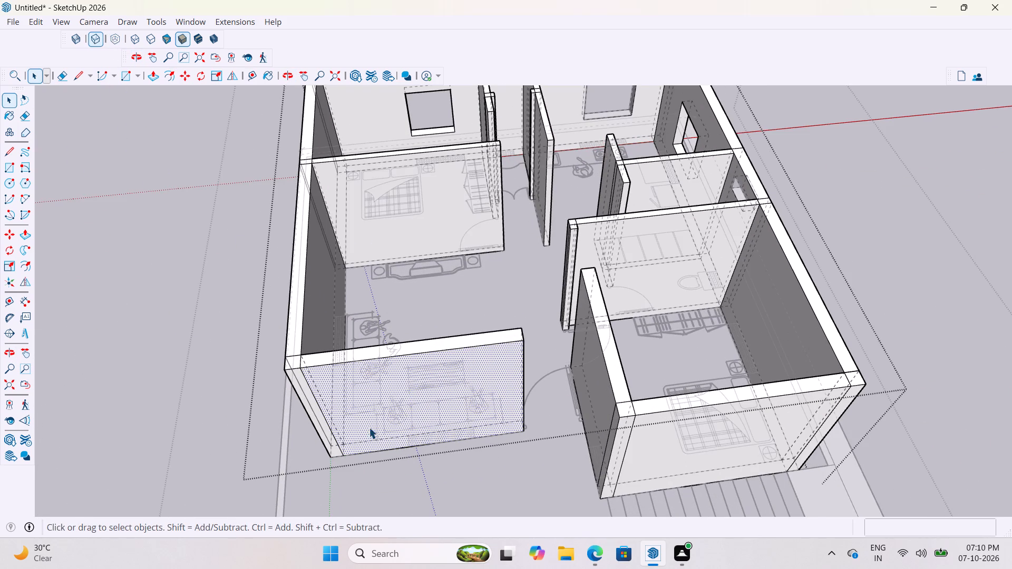
scroll(373, 430, "down", 3)
scroll(382, 450, "up", 4)
middle_click_drag(398, 447, 379, 449)
scroll(379, 449, "up", 7)
scroll(450, 414, "down", 4)
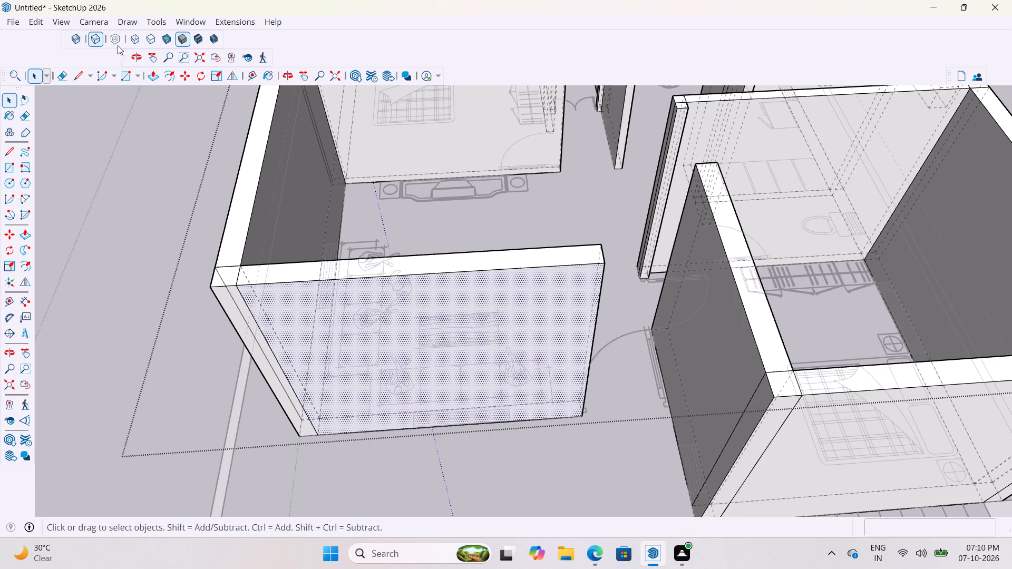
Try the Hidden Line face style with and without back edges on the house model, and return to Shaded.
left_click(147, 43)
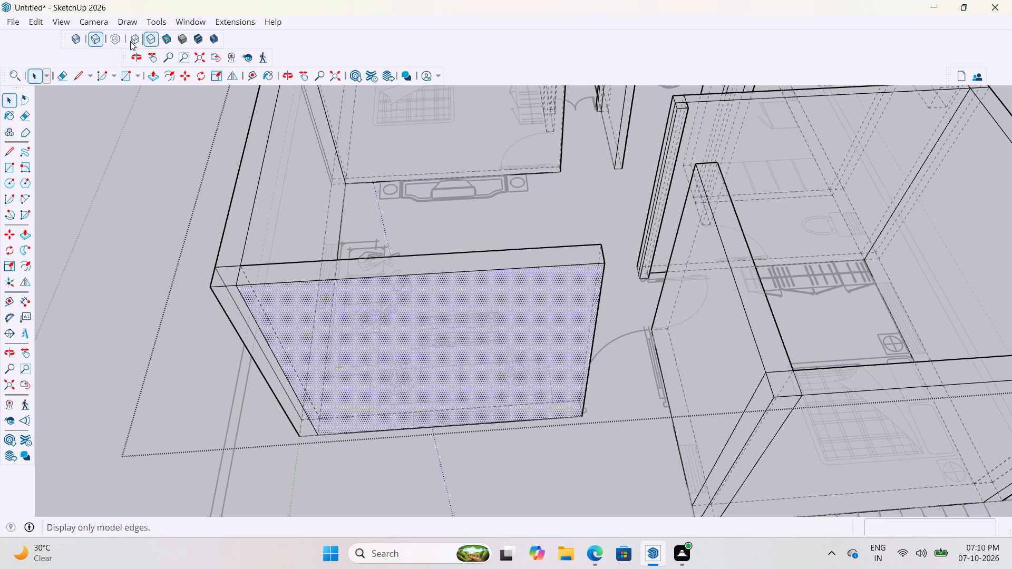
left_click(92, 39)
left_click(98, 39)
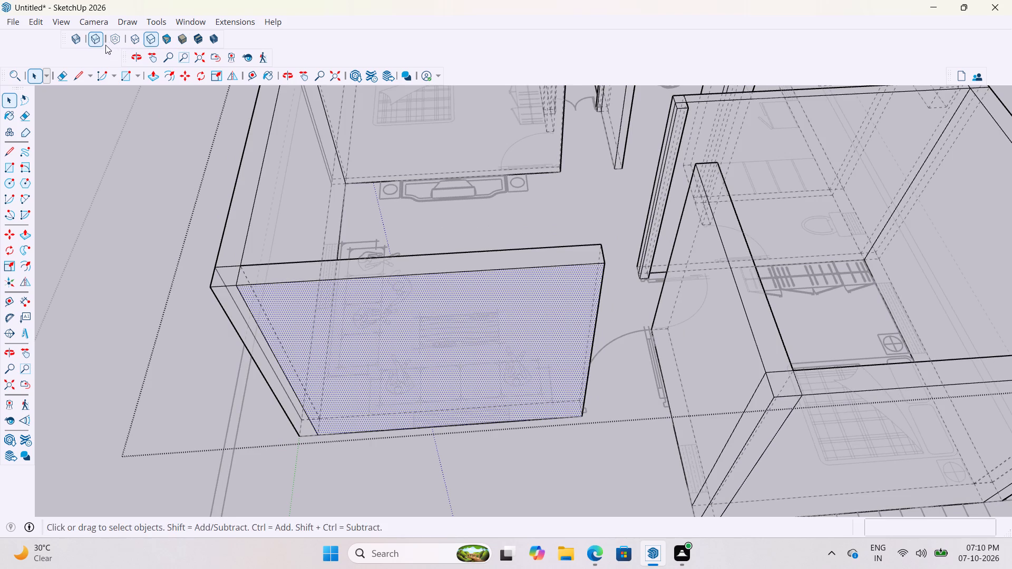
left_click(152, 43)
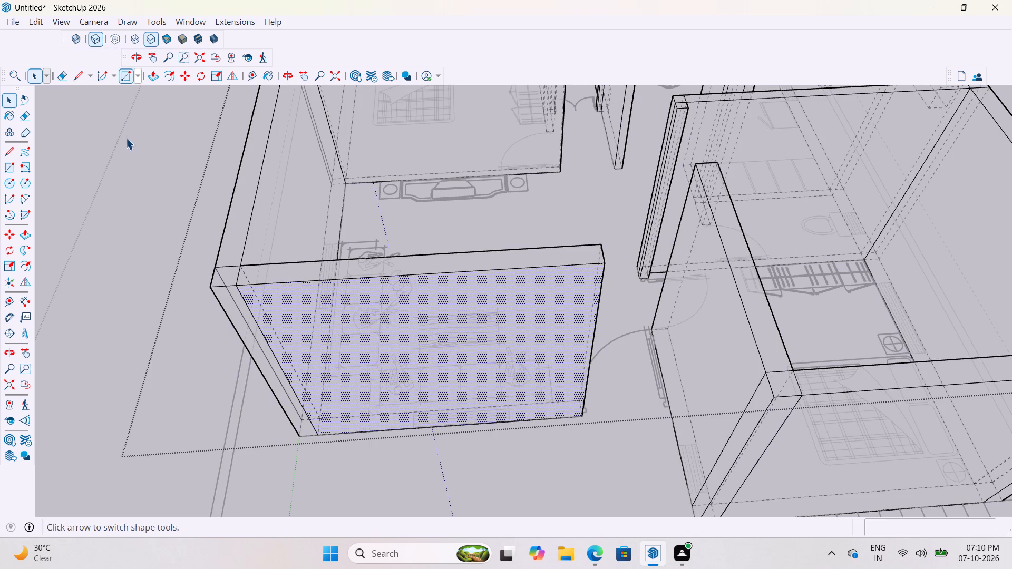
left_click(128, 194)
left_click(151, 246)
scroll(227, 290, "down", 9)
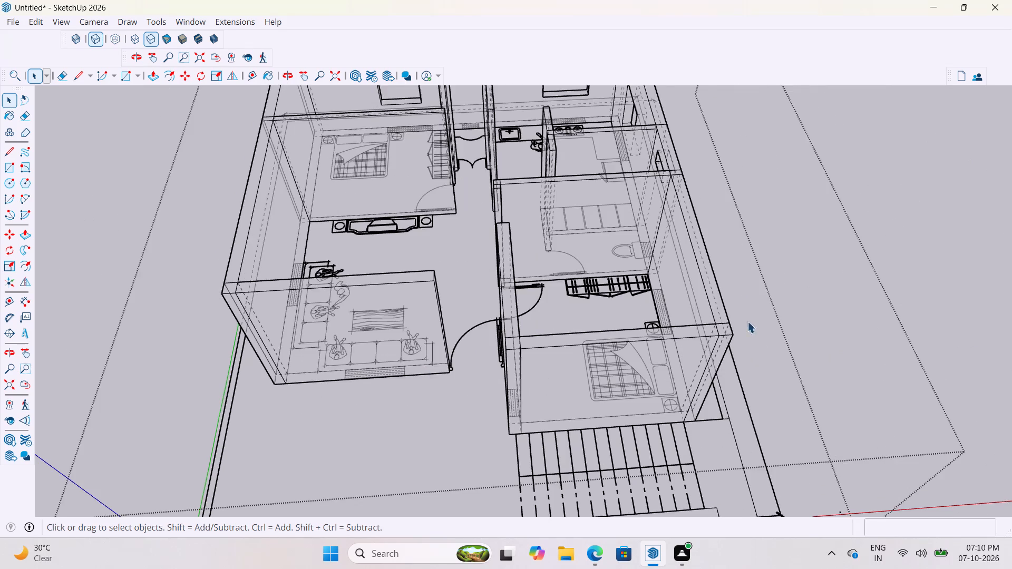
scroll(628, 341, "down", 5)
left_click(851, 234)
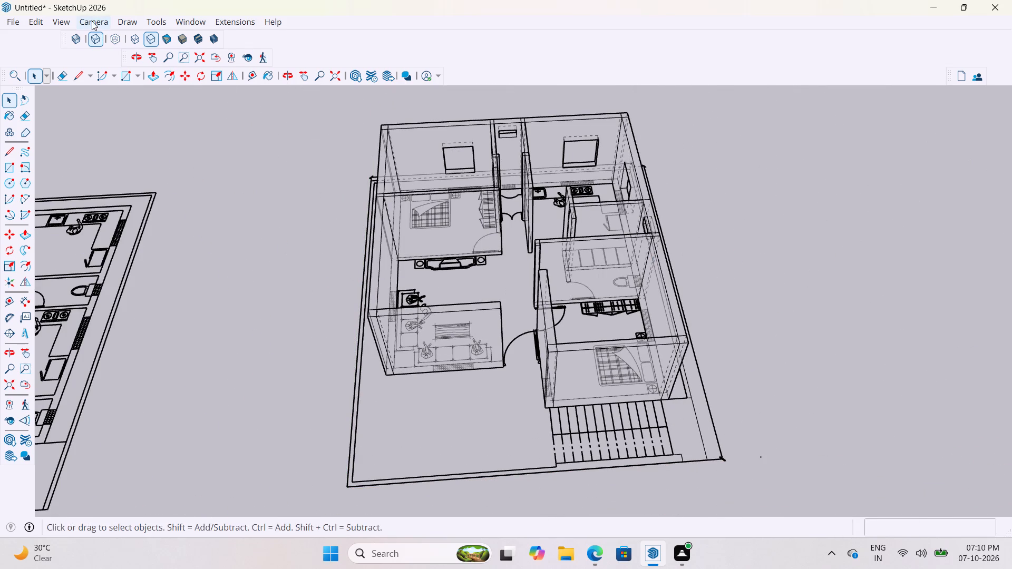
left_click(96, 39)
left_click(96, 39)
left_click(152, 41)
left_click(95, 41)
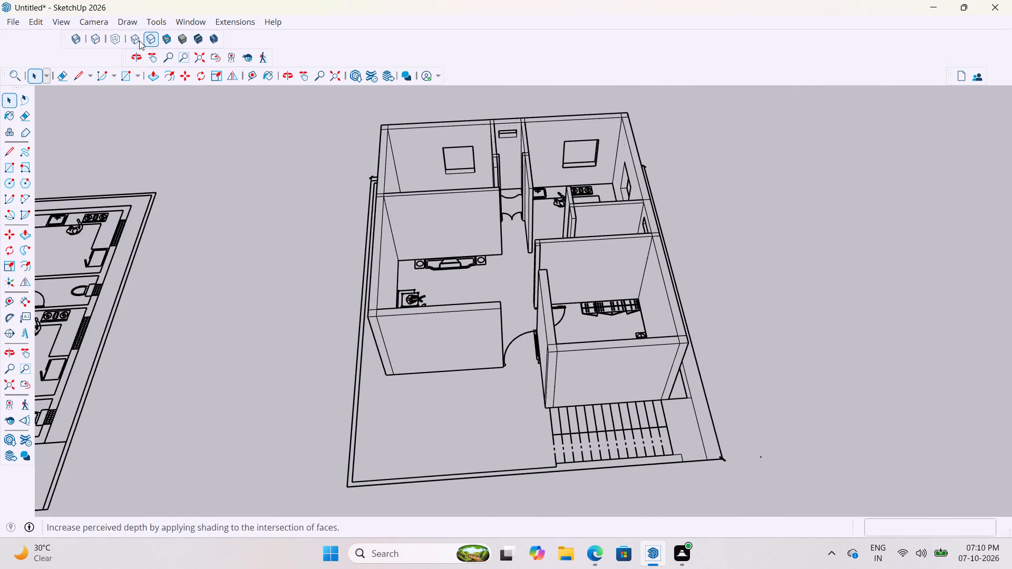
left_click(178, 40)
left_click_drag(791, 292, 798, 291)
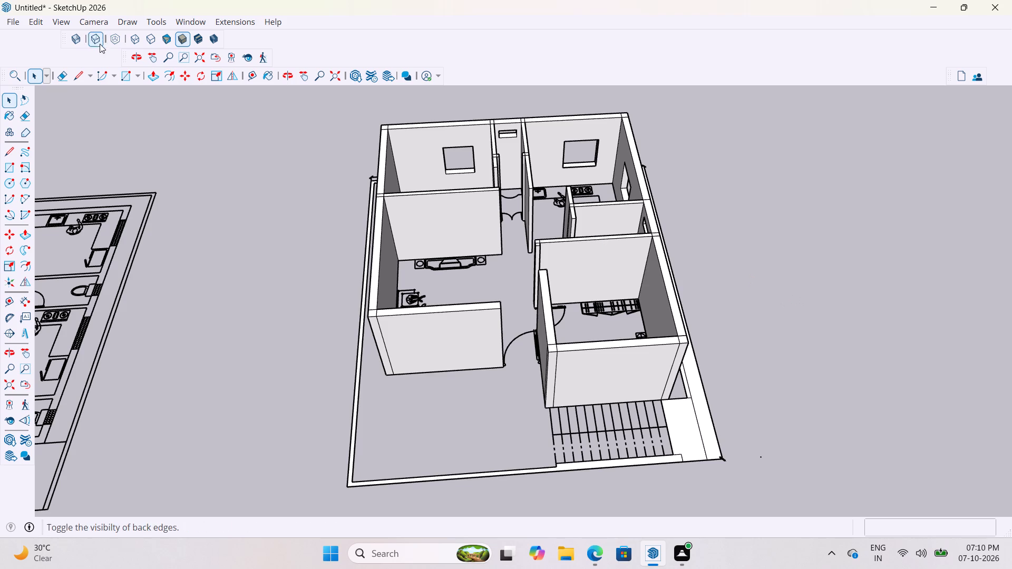
Turn on the ambient occlusion effect that shades where faces intersect.
left_click(117, 42)
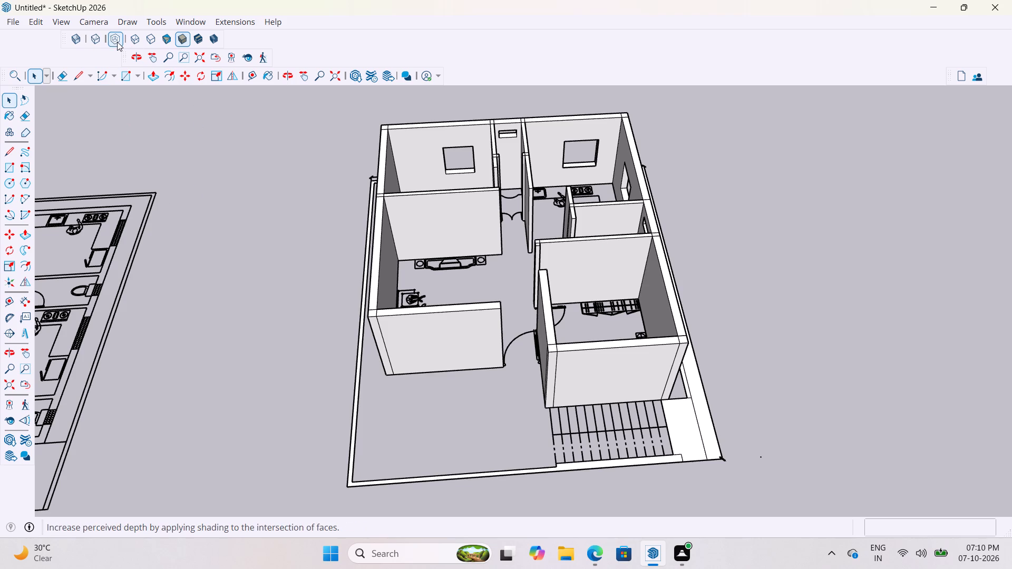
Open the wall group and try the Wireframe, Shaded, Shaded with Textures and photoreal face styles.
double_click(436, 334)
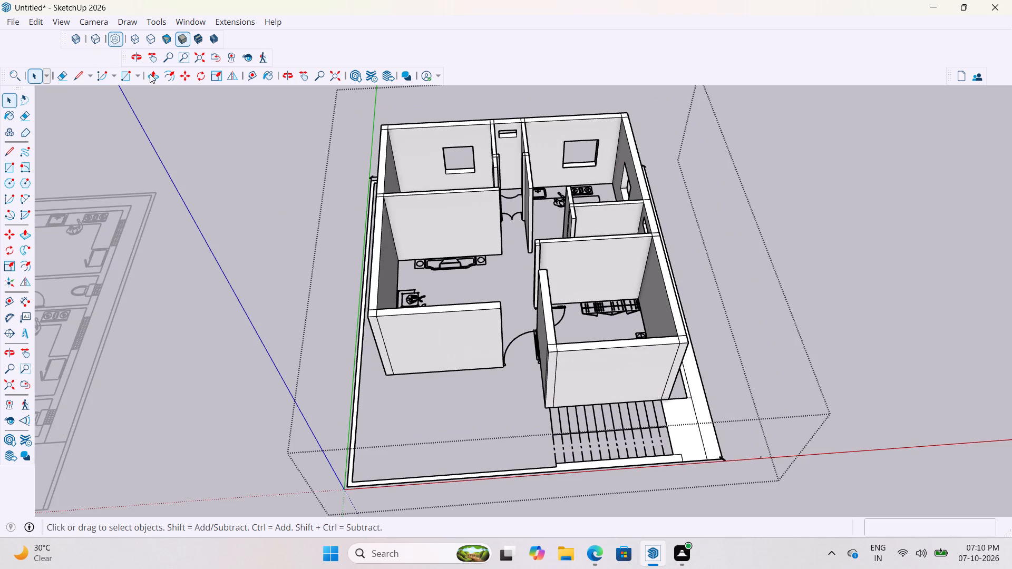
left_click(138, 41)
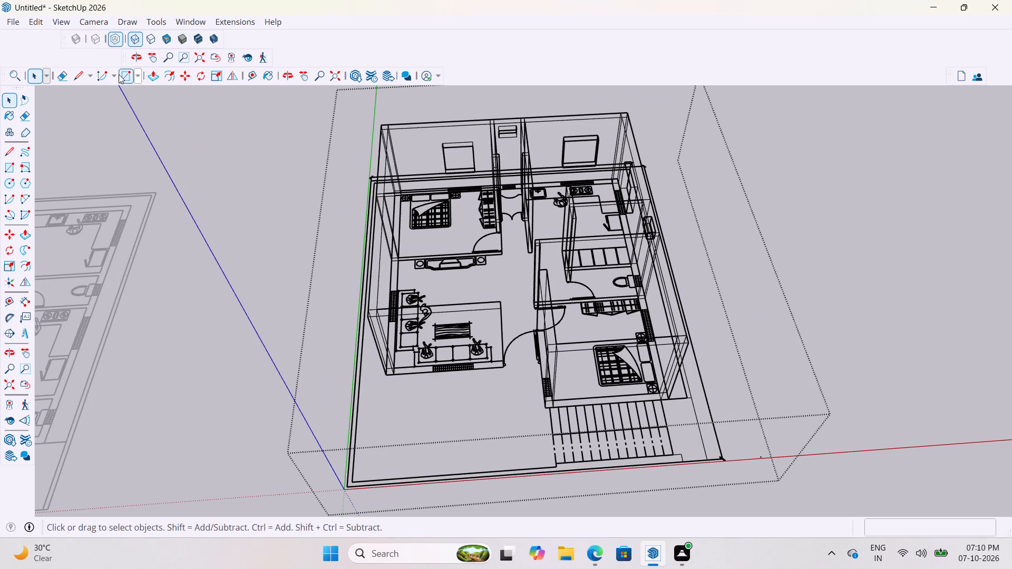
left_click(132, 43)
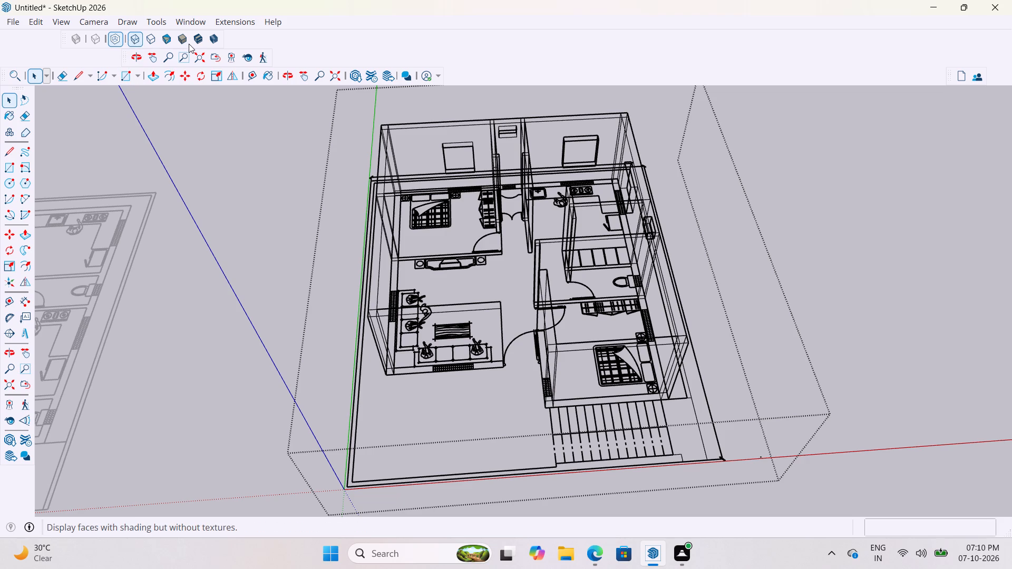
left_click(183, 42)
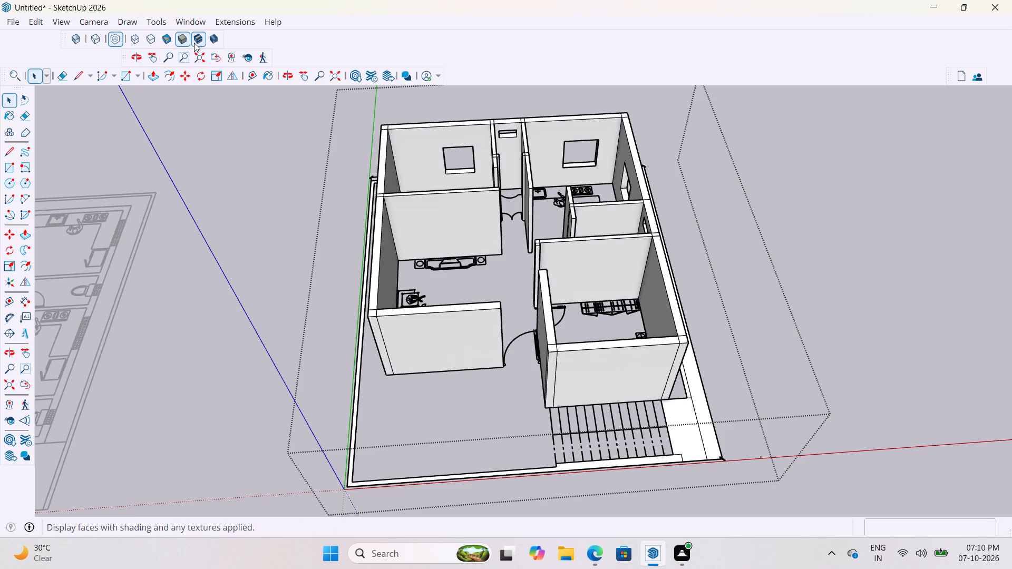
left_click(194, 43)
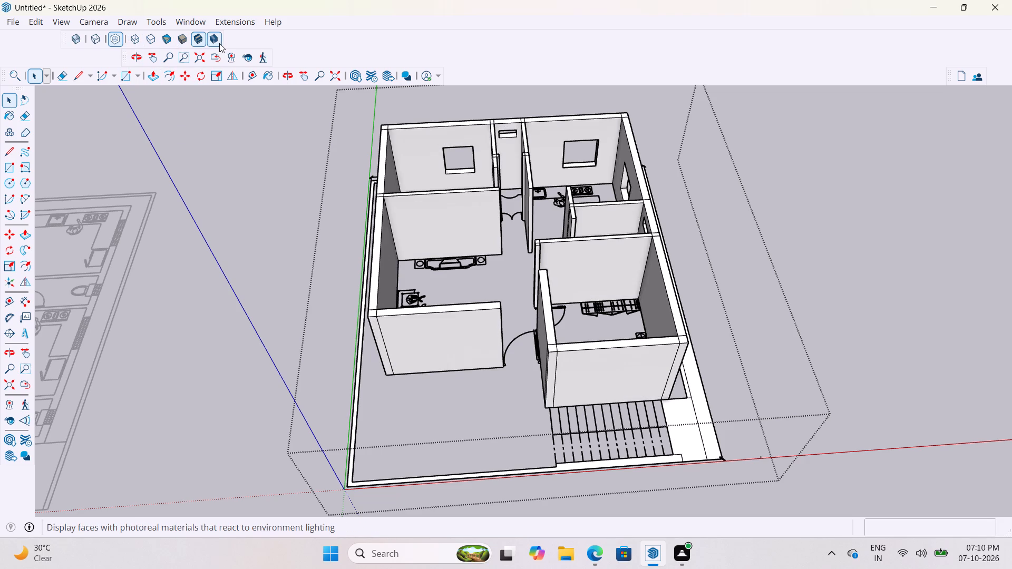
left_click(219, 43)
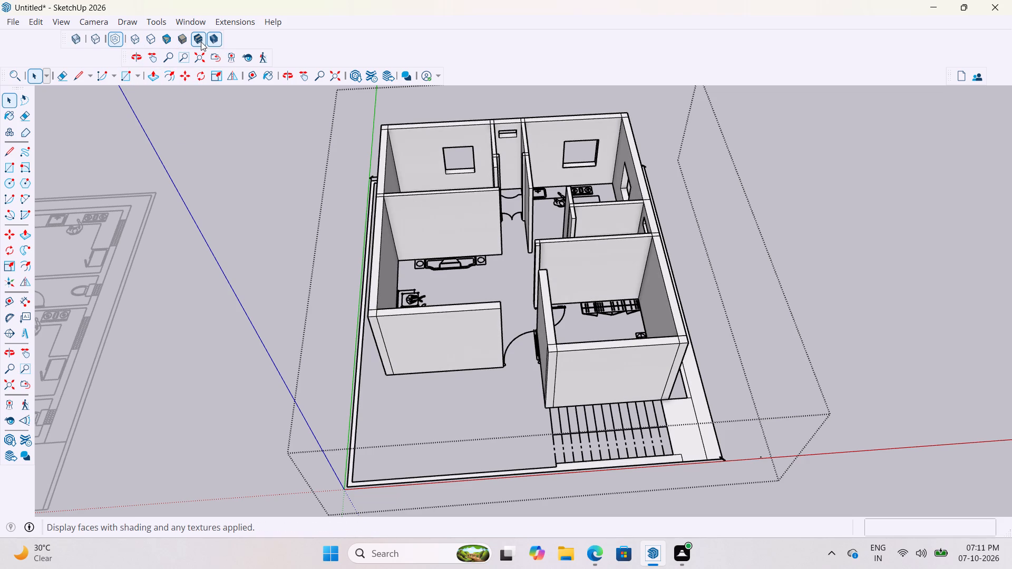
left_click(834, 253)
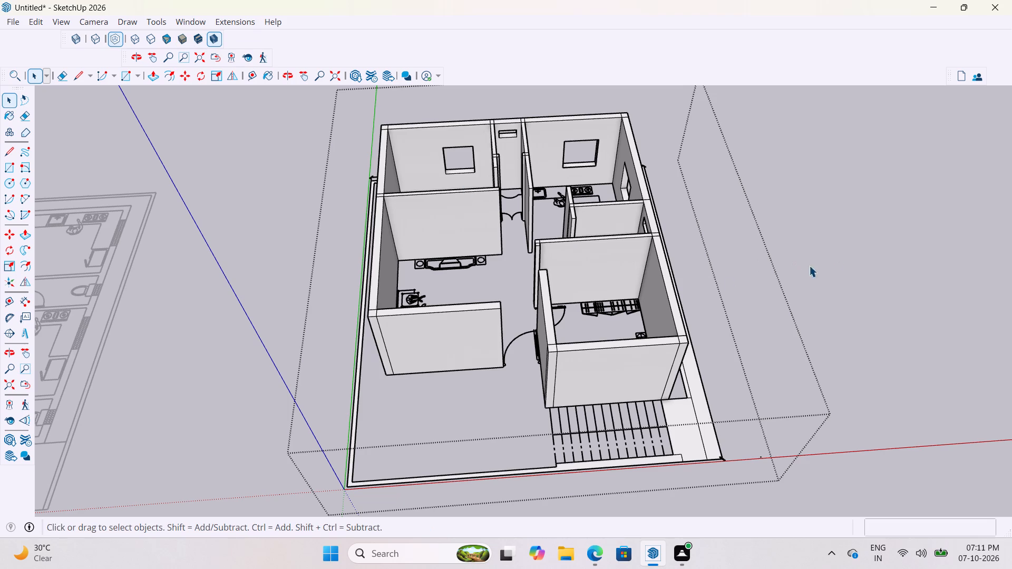
Examine the house's rooms and walls from above in the photoreal face style.
scroll(527, 378, "down", 3)
scroll(517, 289, "up", 9)
middle_click_drag(500, 380, 439, 395)
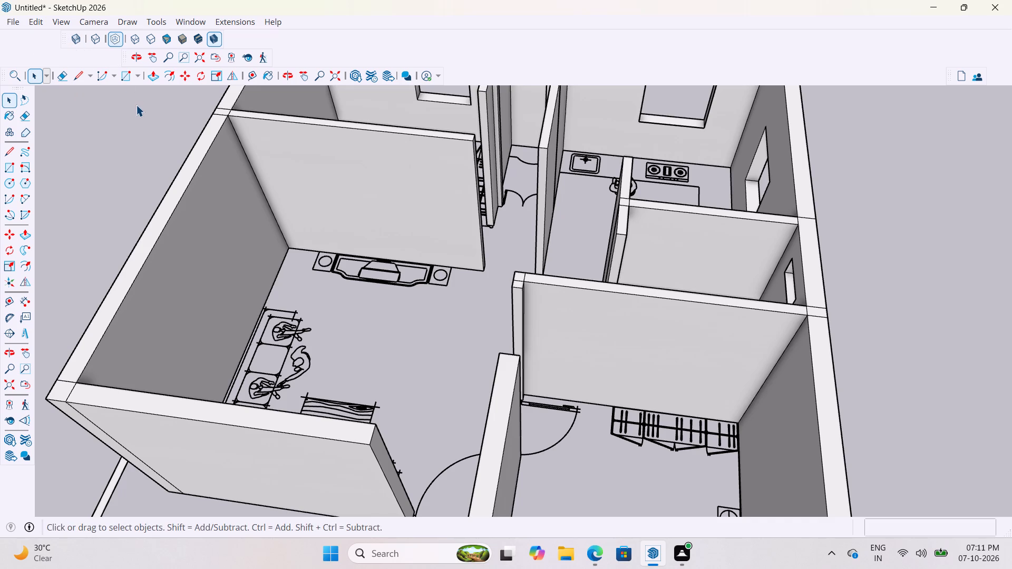
left_click(116, 81)
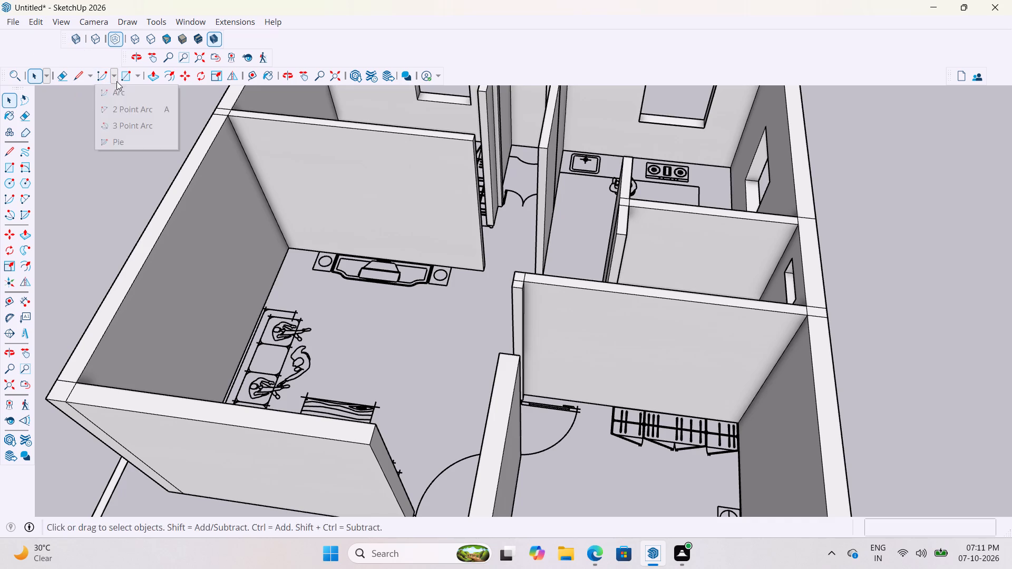
left_click(115, 214)
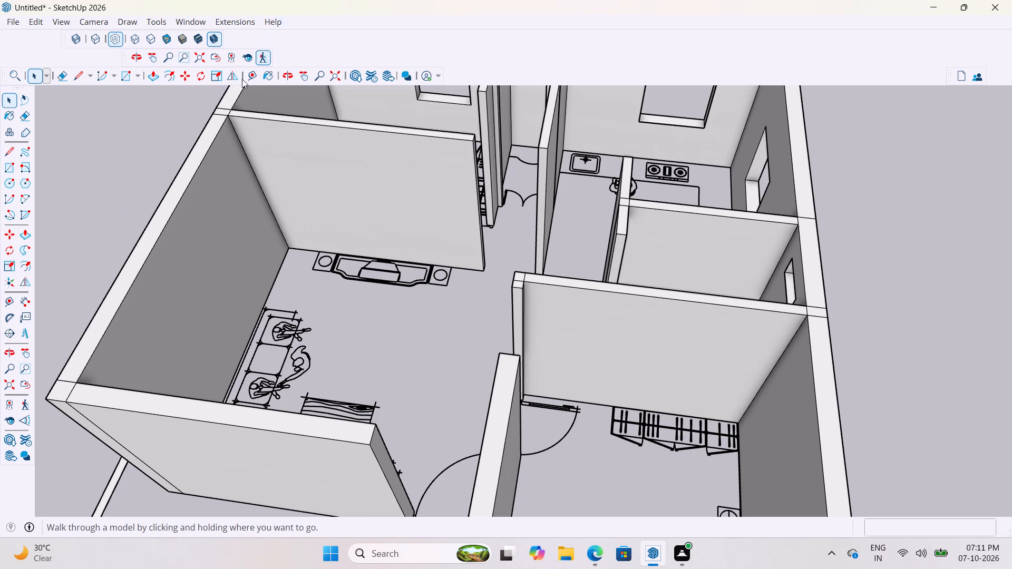
scroll(575, 365, "down", 7)
scroll(472, 300, "up", 6)
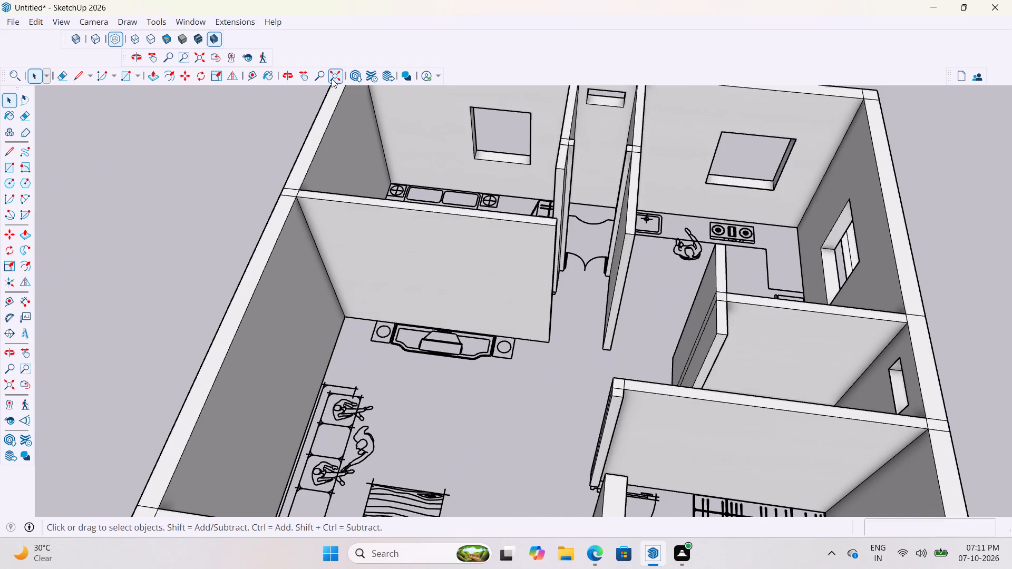
scroll(451, 243, "down", 6)
middle_click_drag(419, 321, 450, 322)
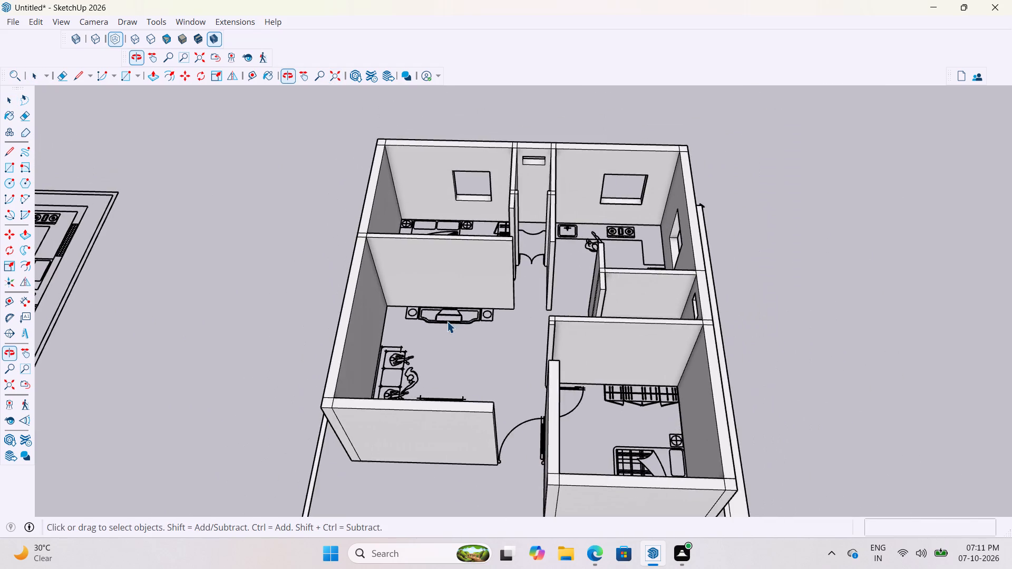
scroll(447, 321, "up", 4)
scroll(422, 293, "down", 3)
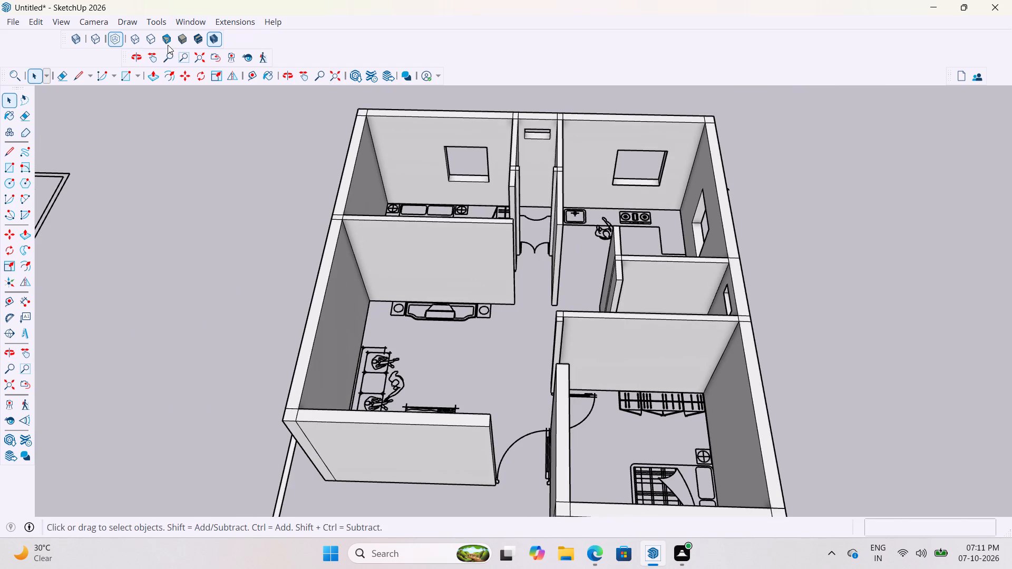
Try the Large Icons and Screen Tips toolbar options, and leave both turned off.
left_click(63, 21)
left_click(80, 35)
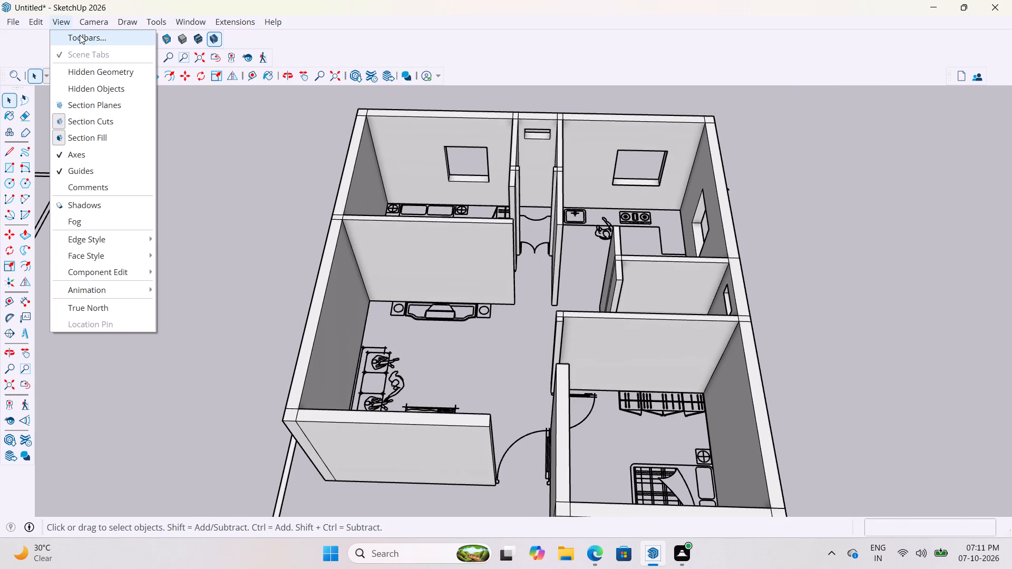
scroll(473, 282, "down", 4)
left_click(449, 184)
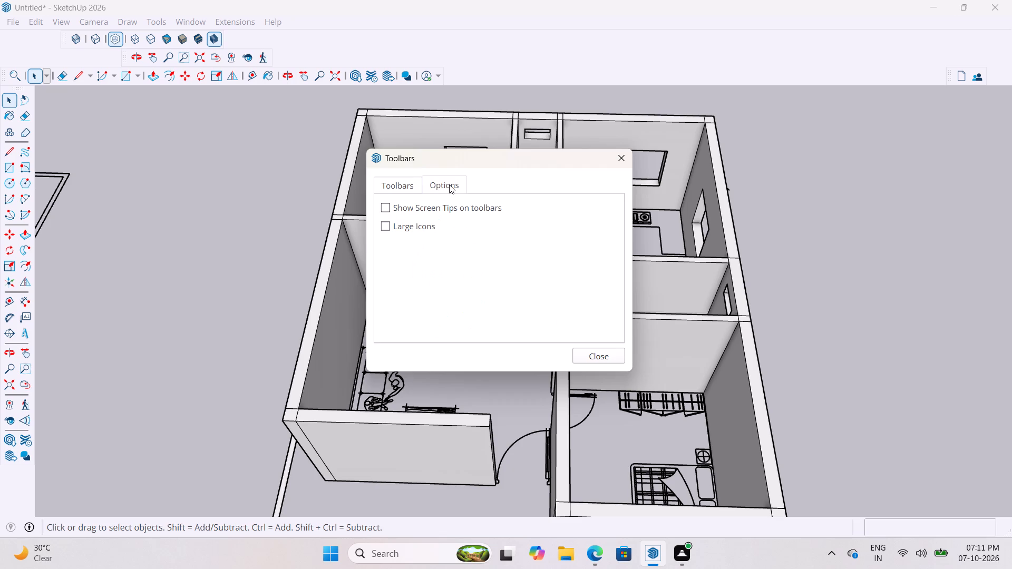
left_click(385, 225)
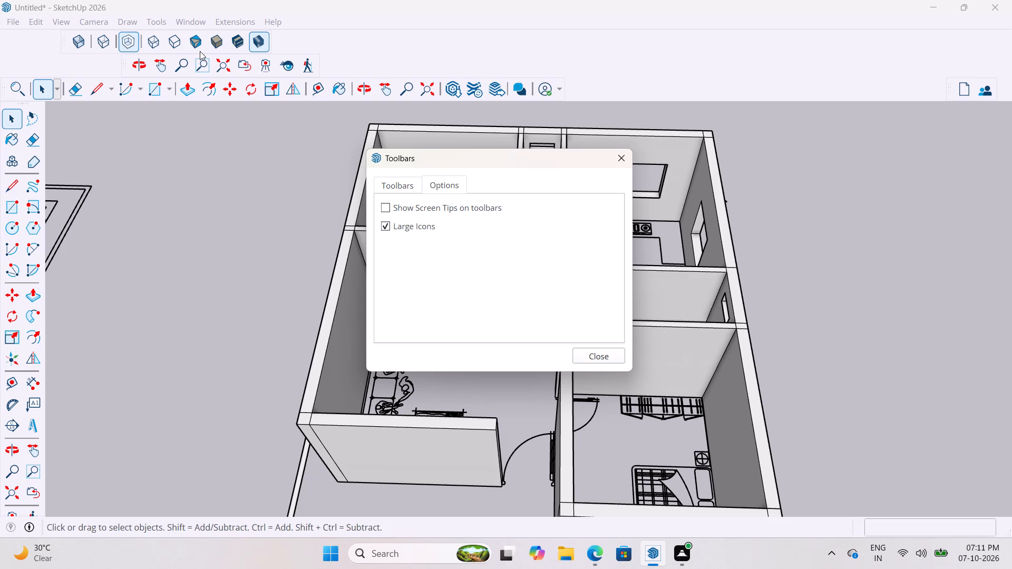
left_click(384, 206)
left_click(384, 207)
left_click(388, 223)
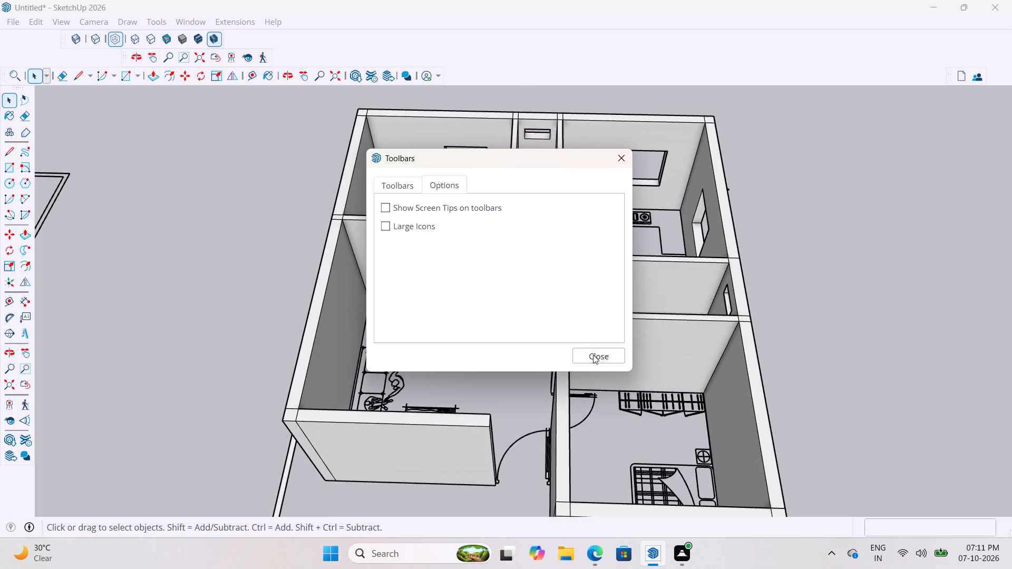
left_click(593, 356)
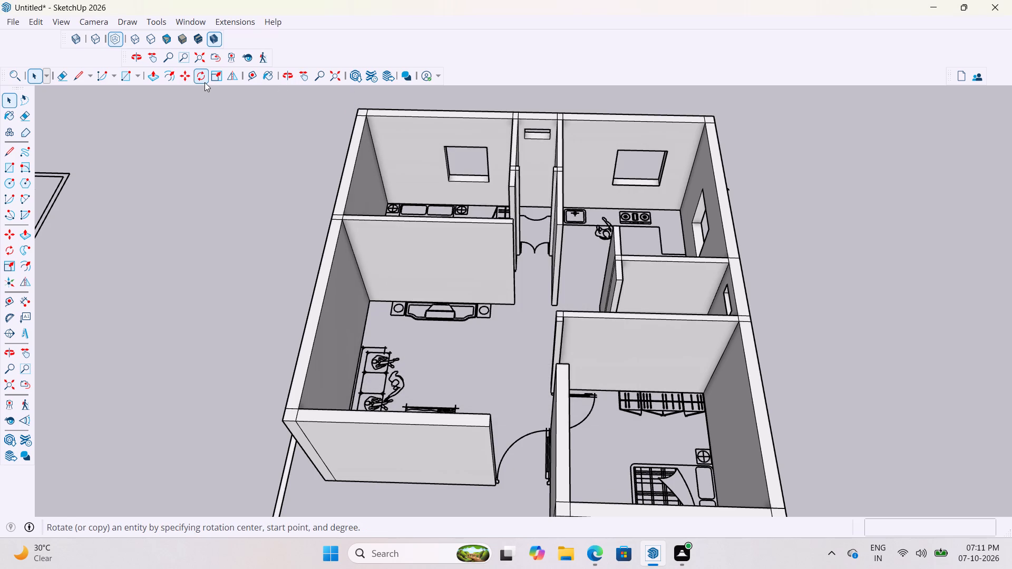
Set the model's face style to Shaded without textures.
left_click(184, 42)
left_click(181, 211)
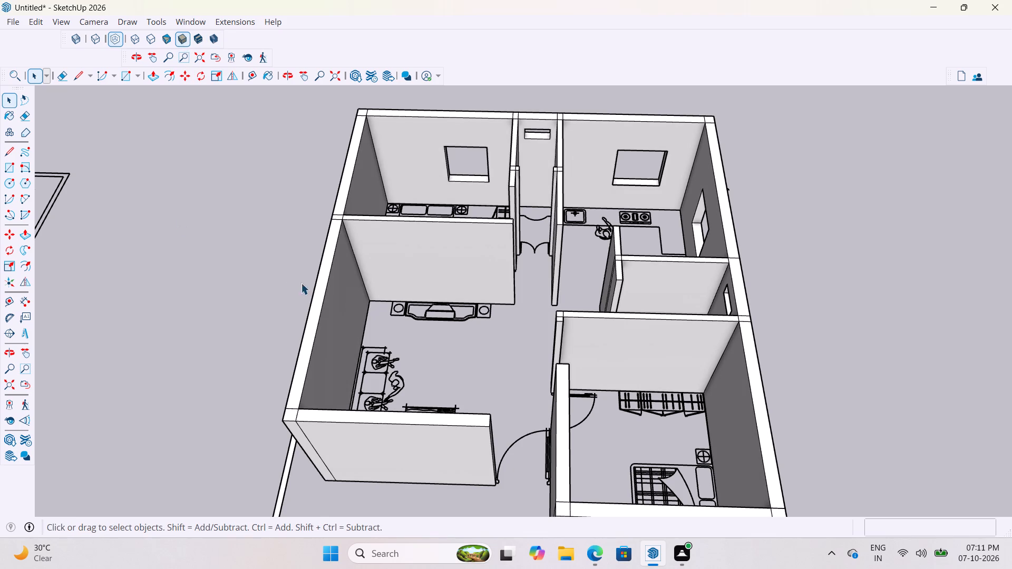
Open the wall group for editing and turn on Back Edges to see the floor plan through the walls.
scroll(323, 278, "up", 6)
middle_click_drag(629, 253, 521, 231)
scroll(541, 276, "down", 2)
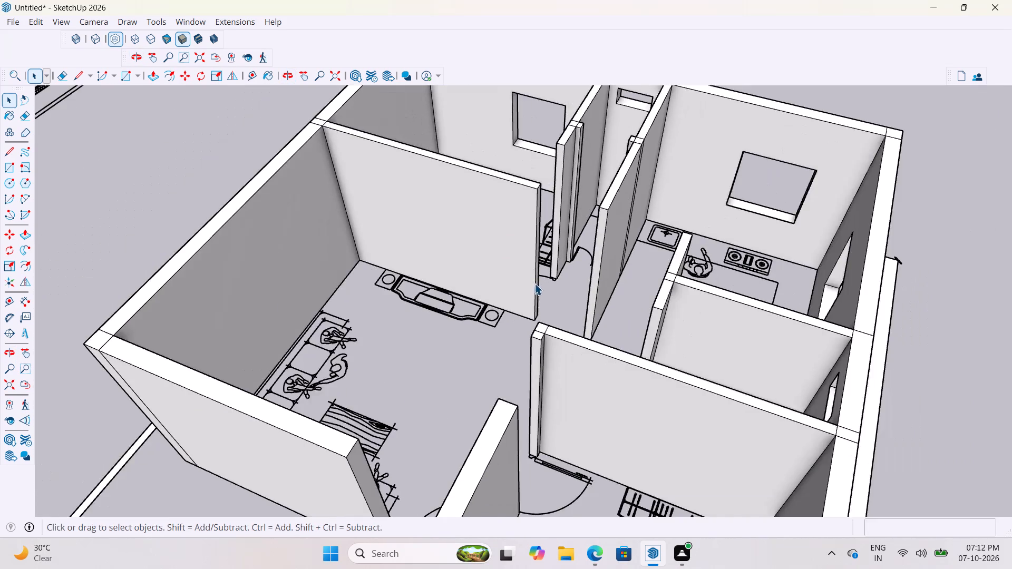
scroll(534, 283, "down", 6)
scroll(446, 315, "up", 3)
middle_click_drag(433, 317, 443, 309)
scroll(420, 344, "down", 4)
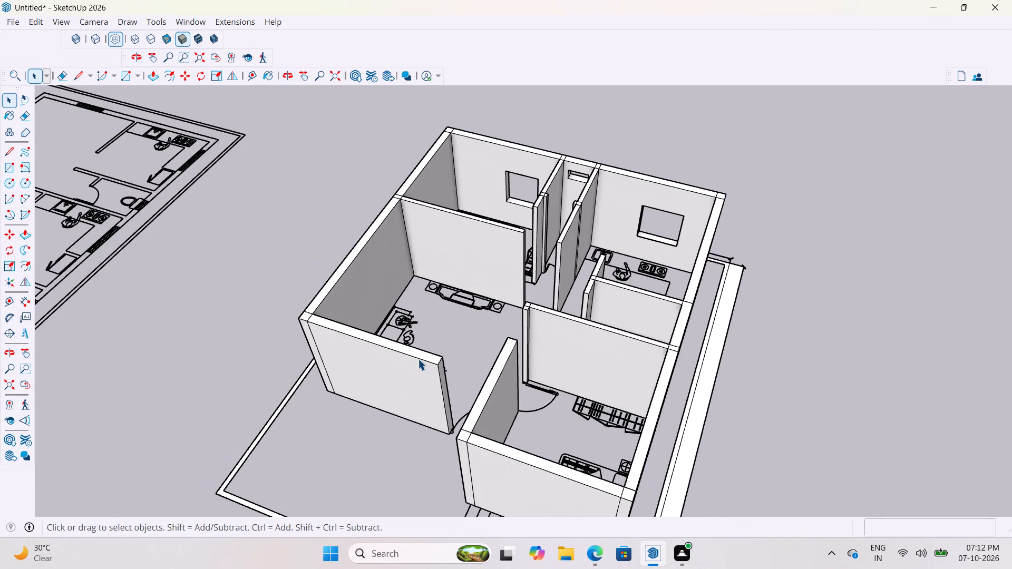
double_click(418, 359)
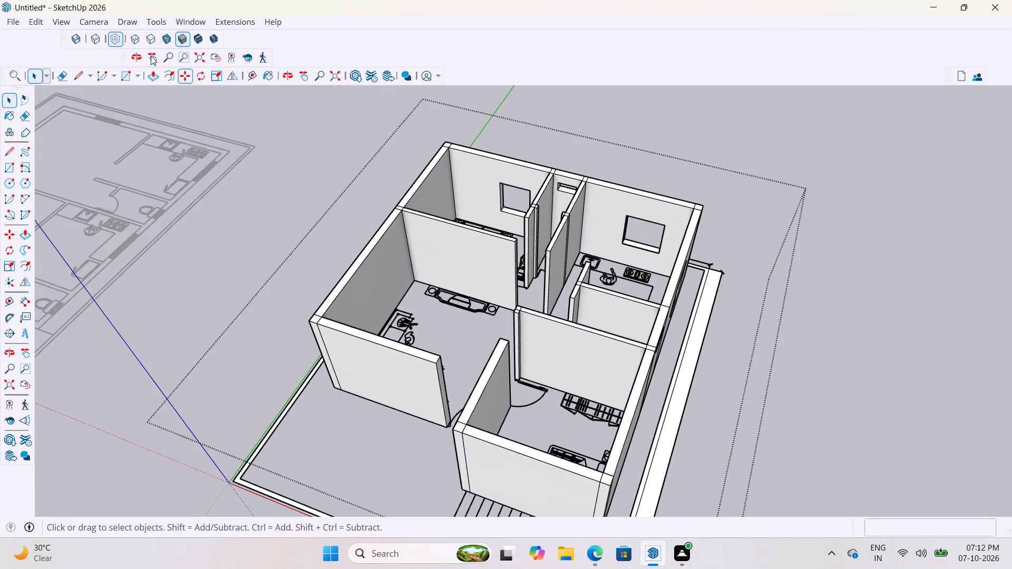
left_click(242, 42)
left_click(101, 39)
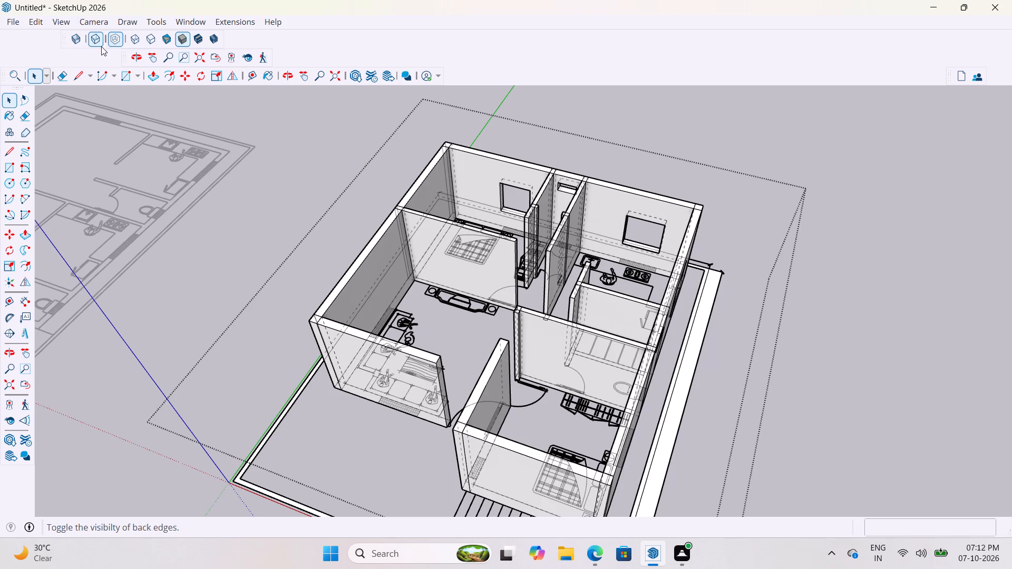
Place a vertical guide 3' 10 7/8" from the outer corner edge of the living-room front wall, at the near end of its window symbol.
scroll(425, 426, "up", 5)
middle_click_drag(414, 401, 459, 381)
scroll(408, 425, "up", 6)
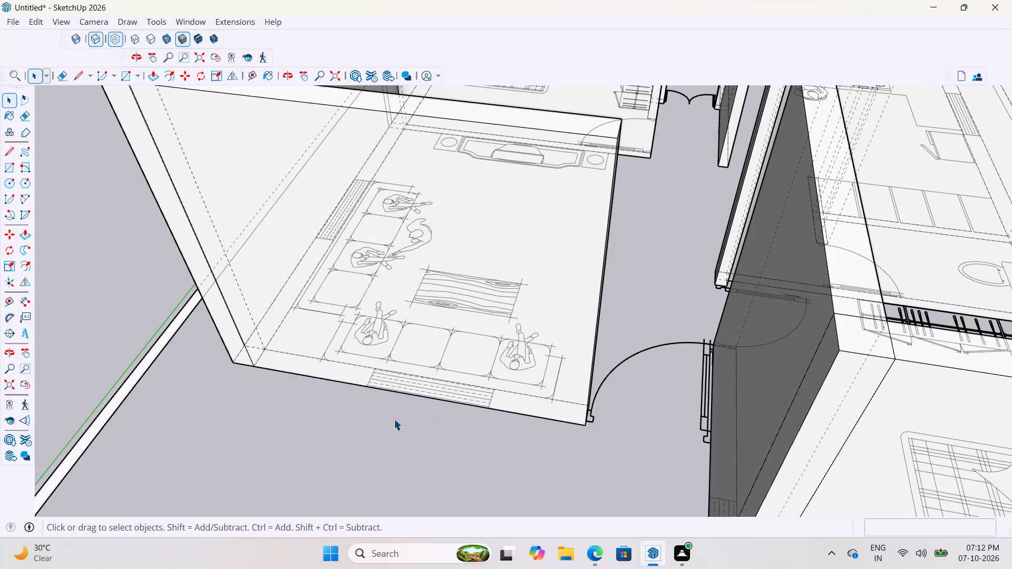
key("y")
key("t")
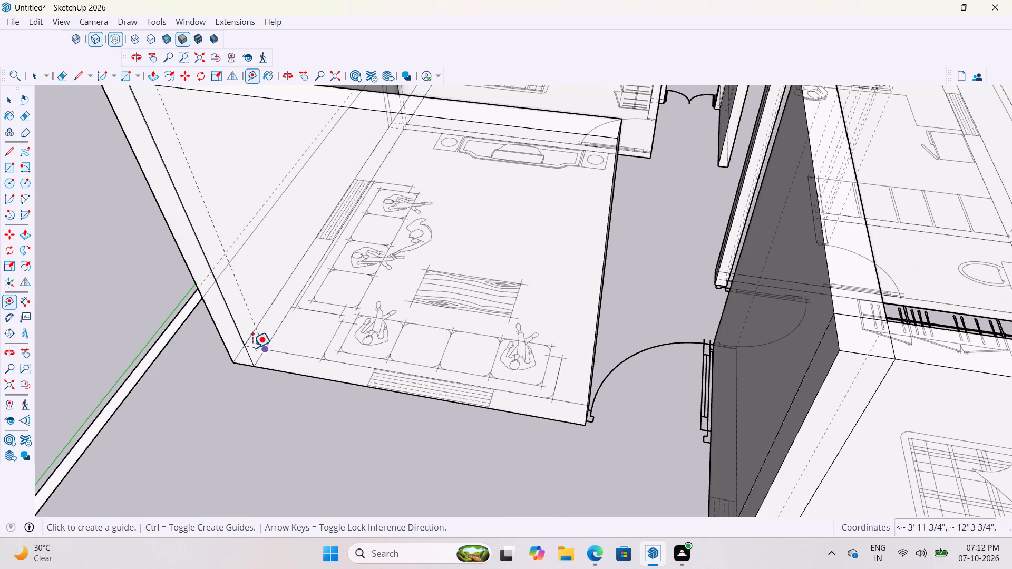
scroll(406, 380, "down", 6)
middle_click_drag(412, 378, 444, 370)
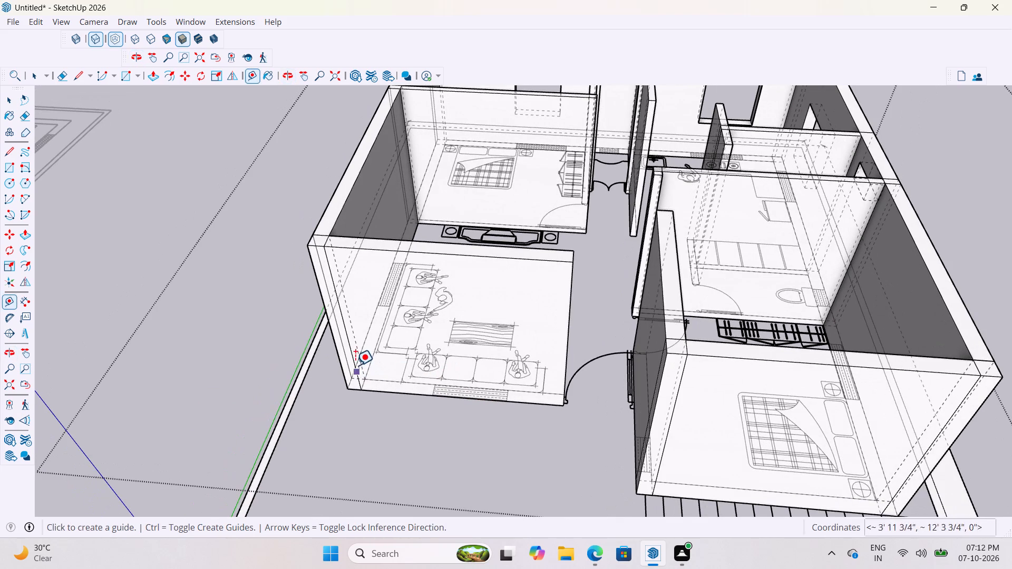
left_click(355, 363)
scroll(425, 408, "up", 1)
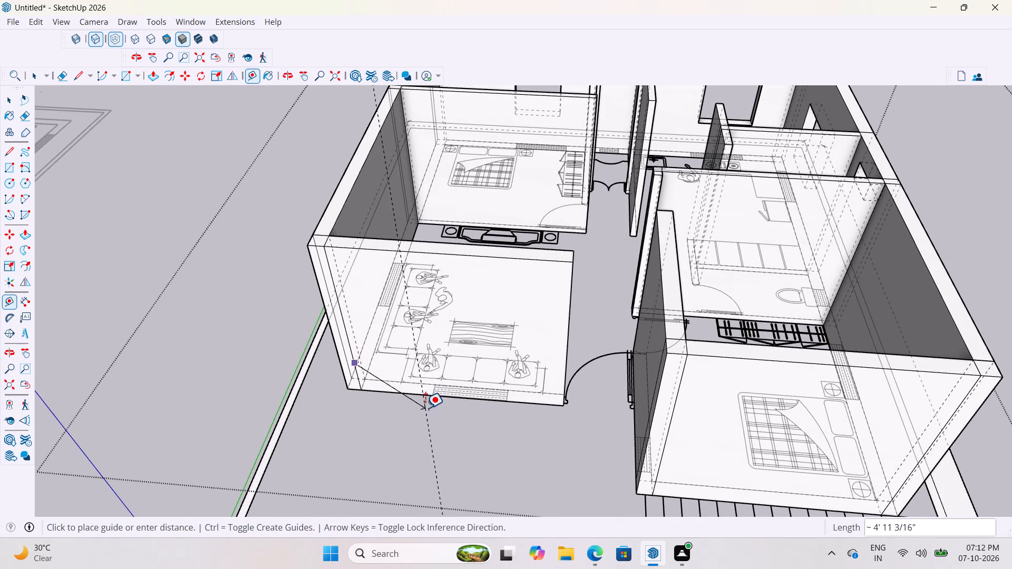
scroll(425, 408, "up", 14)
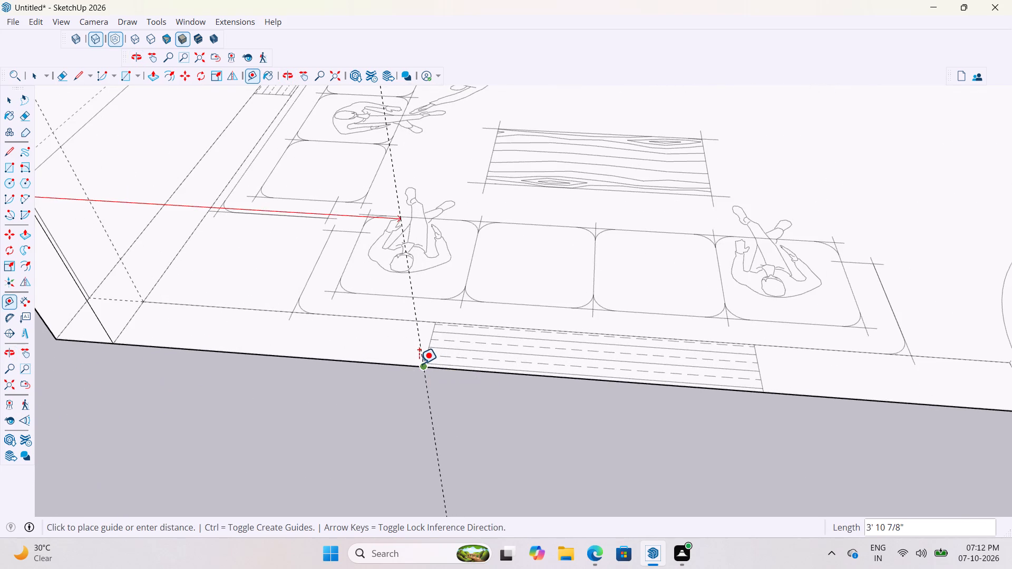
left_click(423, 365)
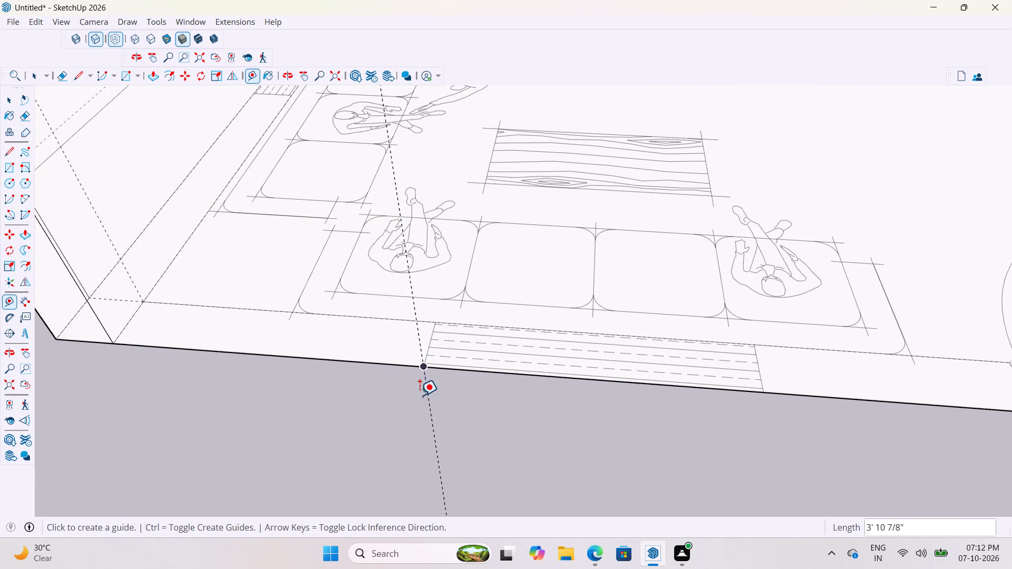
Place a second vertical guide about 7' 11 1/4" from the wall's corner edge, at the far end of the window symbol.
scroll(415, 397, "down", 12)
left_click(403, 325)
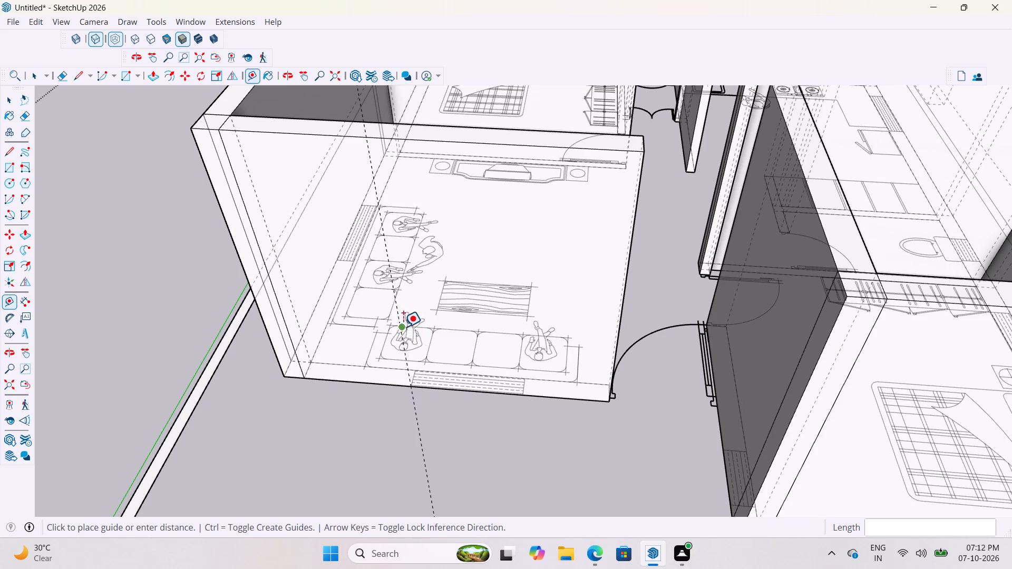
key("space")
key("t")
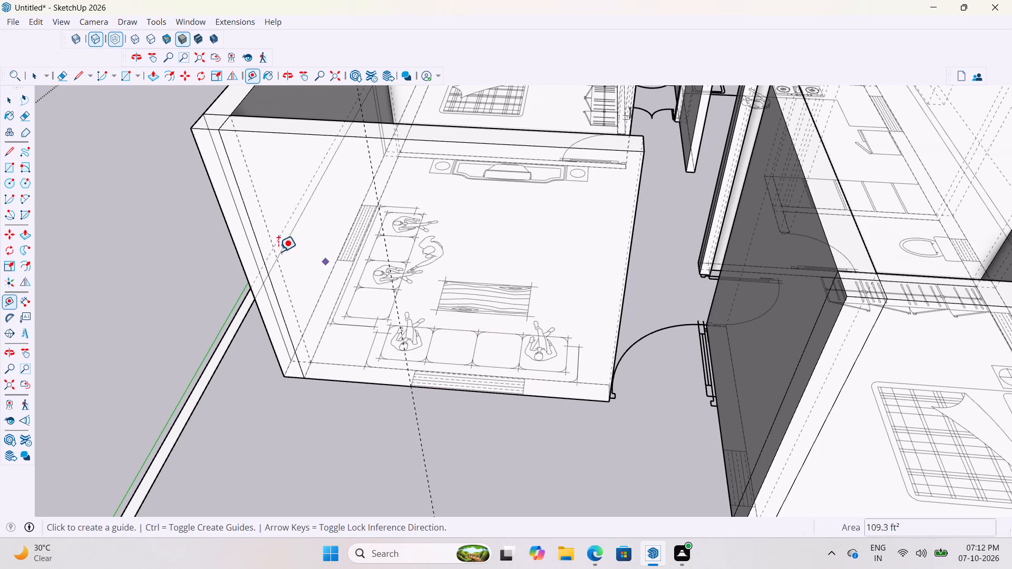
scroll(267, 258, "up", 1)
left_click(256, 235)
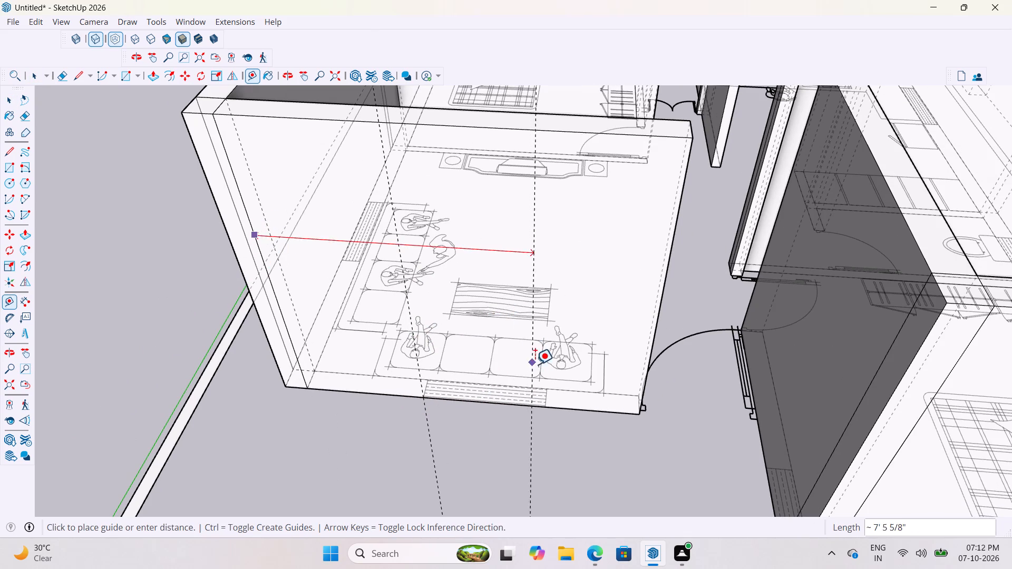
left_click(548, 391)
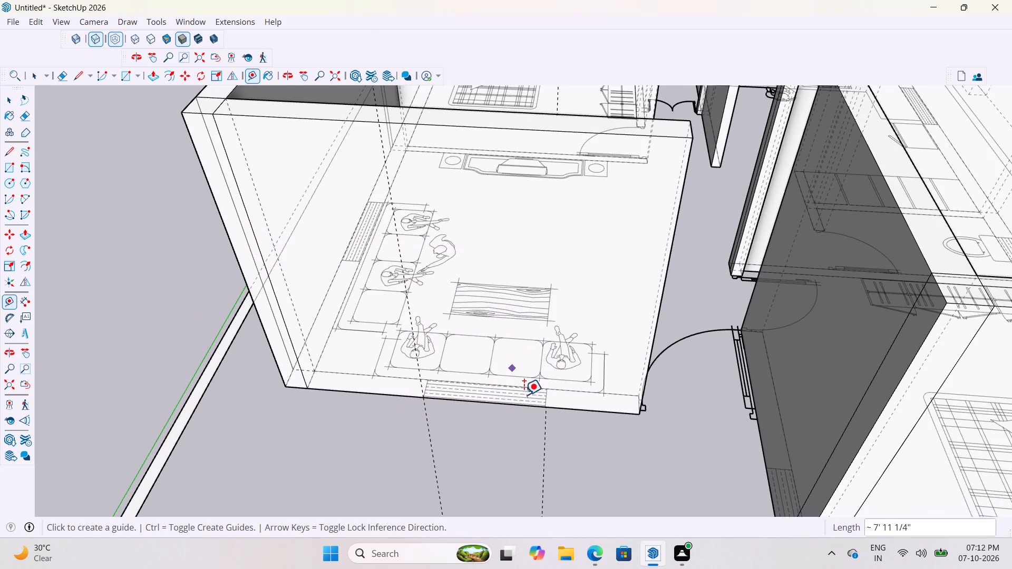
Place a horizontal guide 3' up from the bottom edge of the living-room front wall.
scroll(530, 413, "down", 1)
scroll(525, 408, "up", 2)
left_click(517, 406)
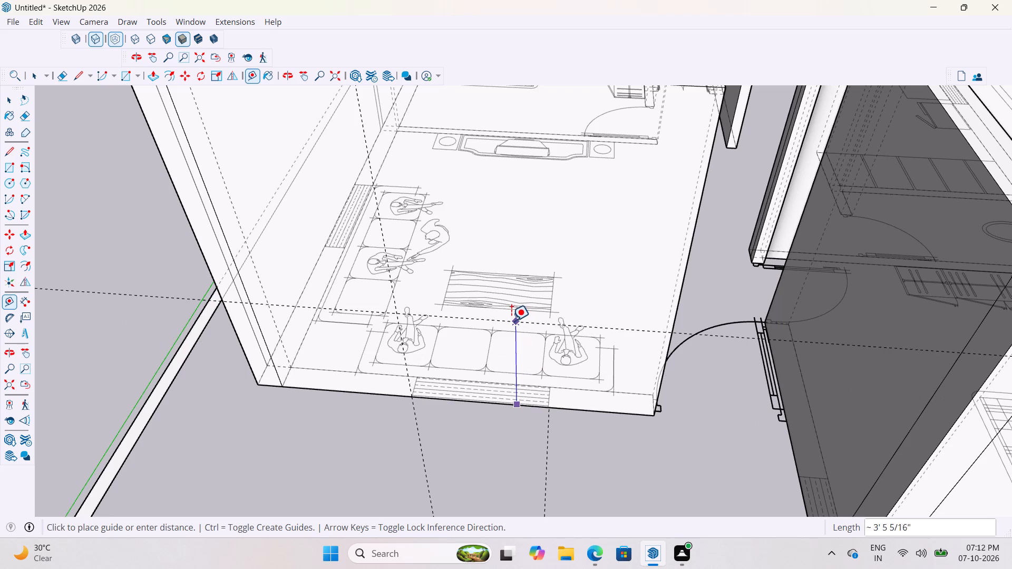
scroll(512, 319, "up", 2)
middle_click_drag(512, 319, 562, 324)
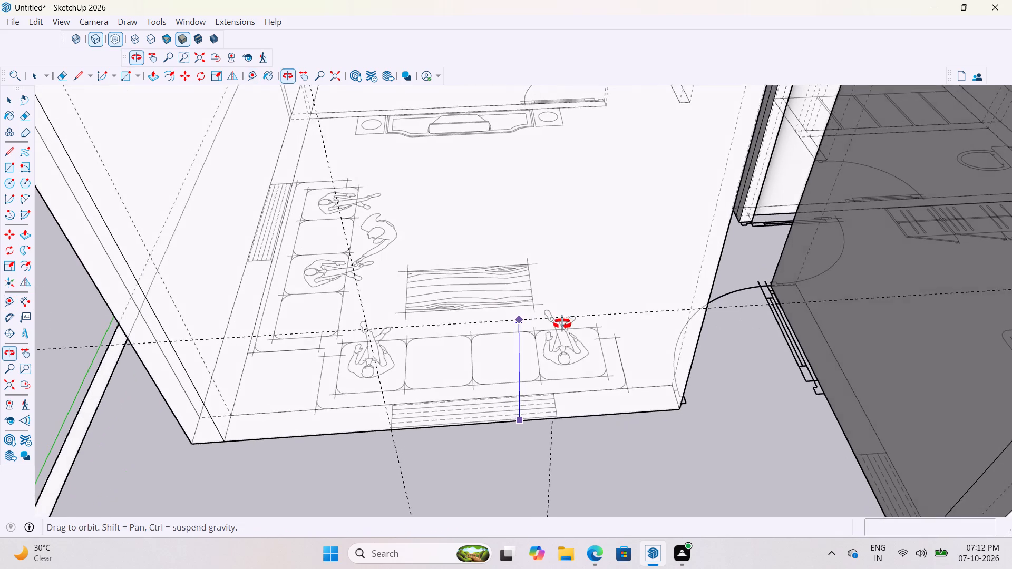
middle_click_drag(562, 324, 566, 325)
type("3'")
key("Return")
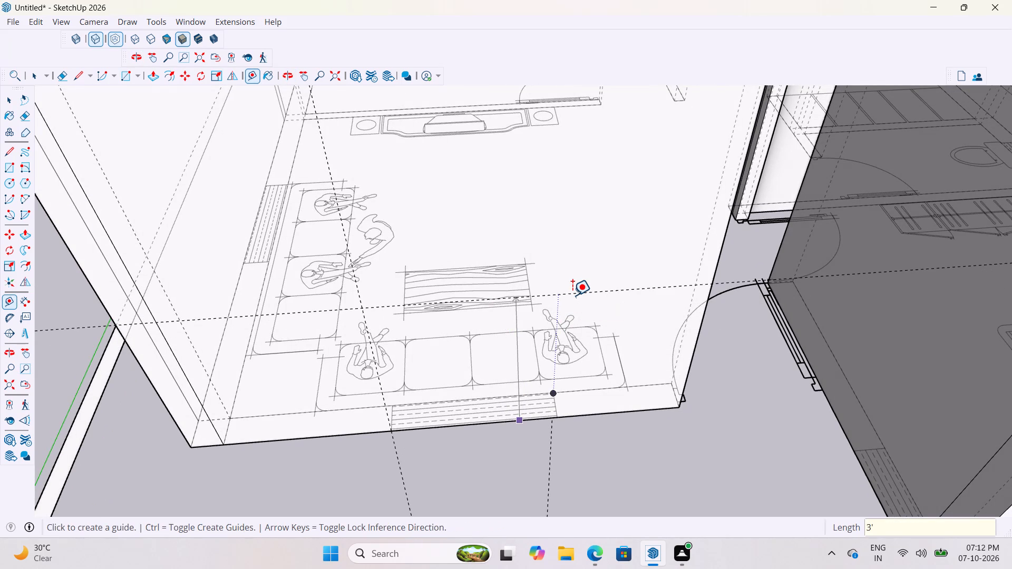
Turn off Back Edges and the other enabled display overlay, keeping the walls in the Shaded face style.
scroll(580, 568, "down", 1)
scroll(572, 471, "down", 9)
middle_click_drag(632, 376, 528, 366)
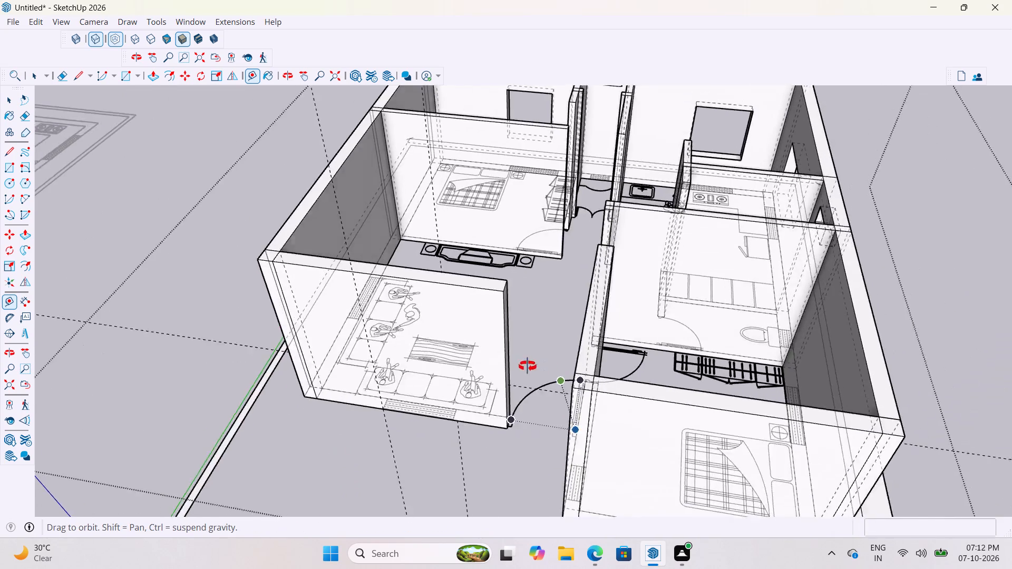
middle_click_drag(528, 366, 500, 365)
scroll(359, 291, "up", 4)
middle_click_drag(359, 281, 679, 323)
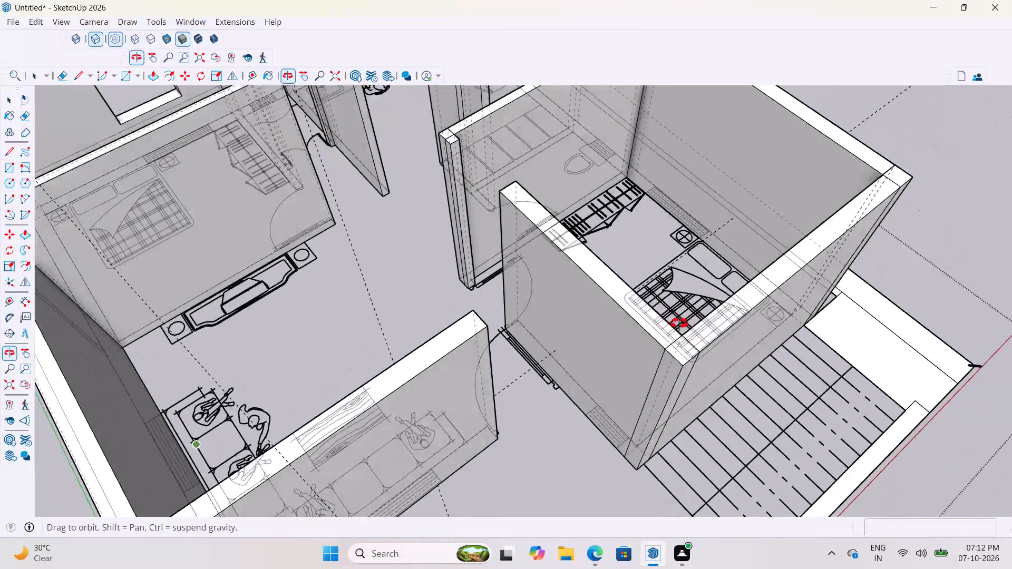
middle_click_drag(679, 323, 461, 272)
scroll(471, 385, "down", 7)
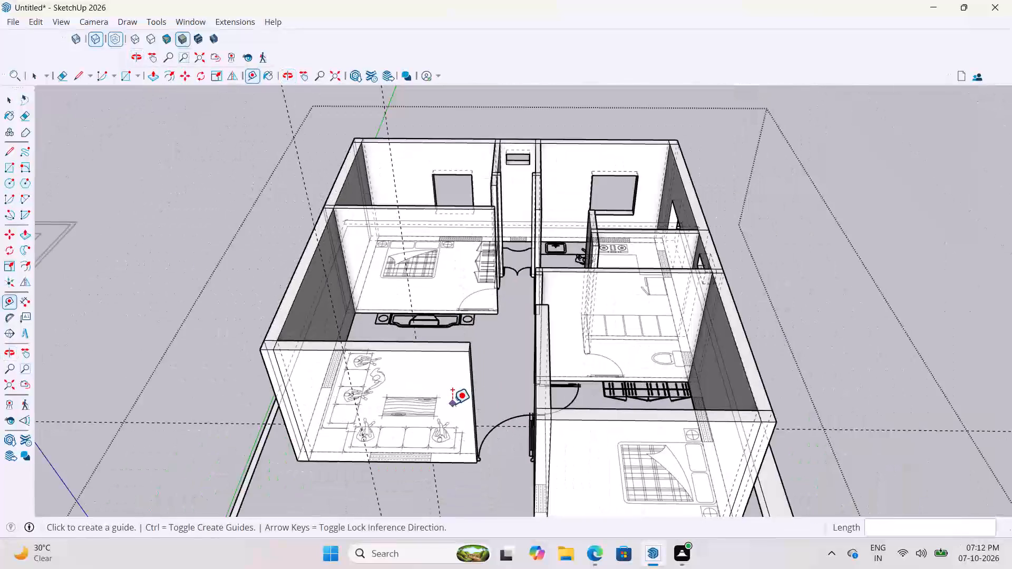
left_click(89, 36)
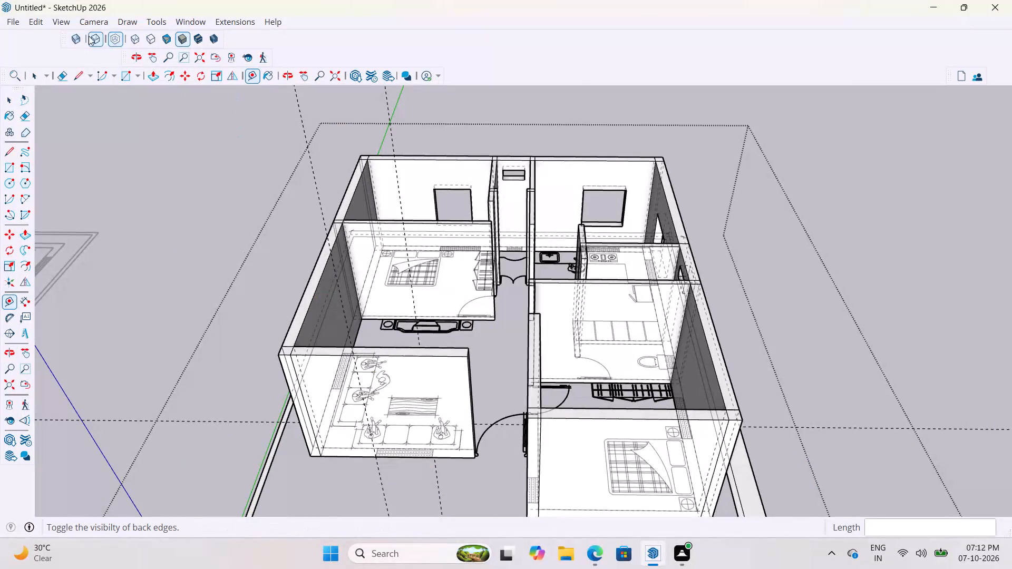
left_click(112, 35)
left_click(177, 38)
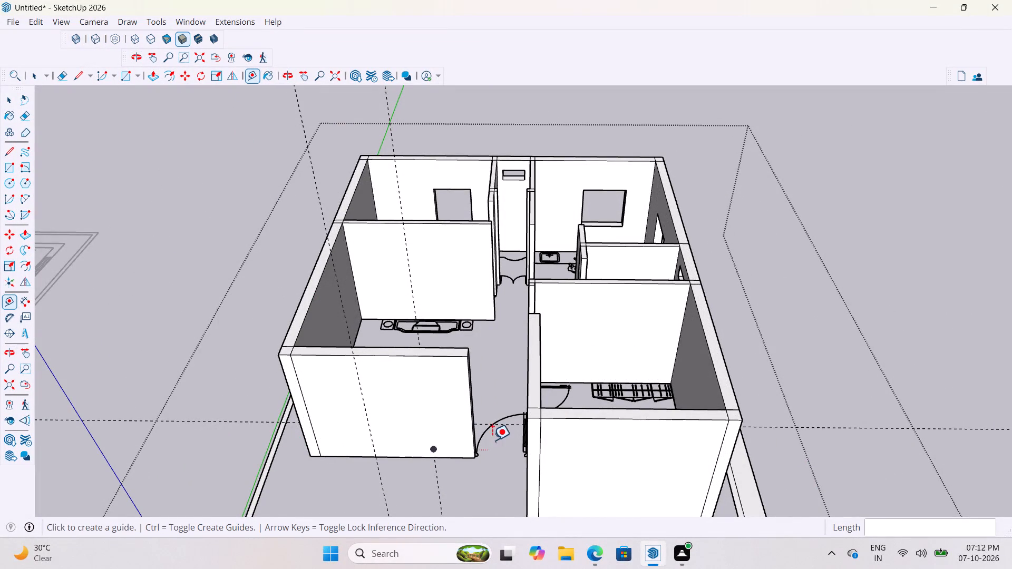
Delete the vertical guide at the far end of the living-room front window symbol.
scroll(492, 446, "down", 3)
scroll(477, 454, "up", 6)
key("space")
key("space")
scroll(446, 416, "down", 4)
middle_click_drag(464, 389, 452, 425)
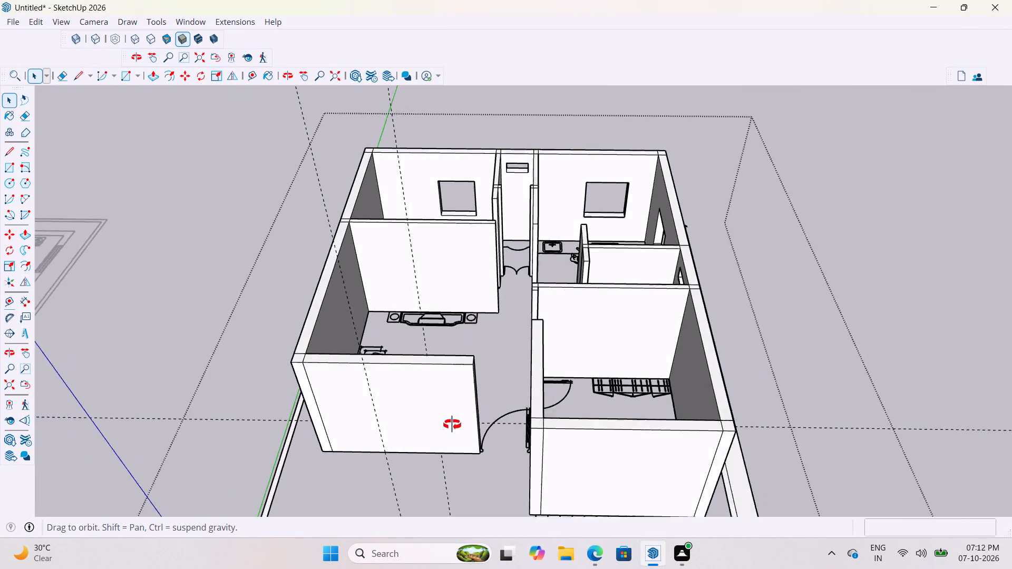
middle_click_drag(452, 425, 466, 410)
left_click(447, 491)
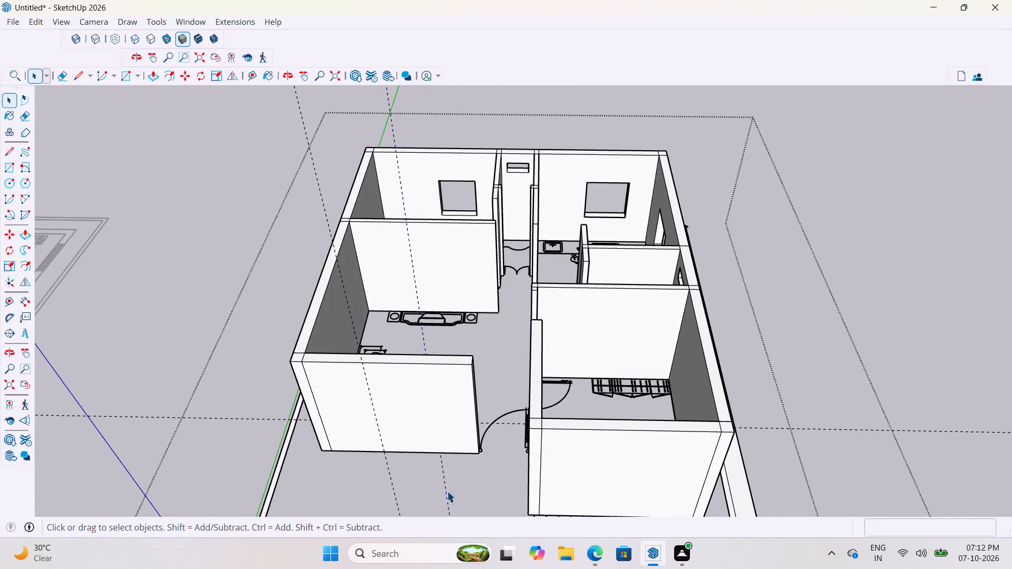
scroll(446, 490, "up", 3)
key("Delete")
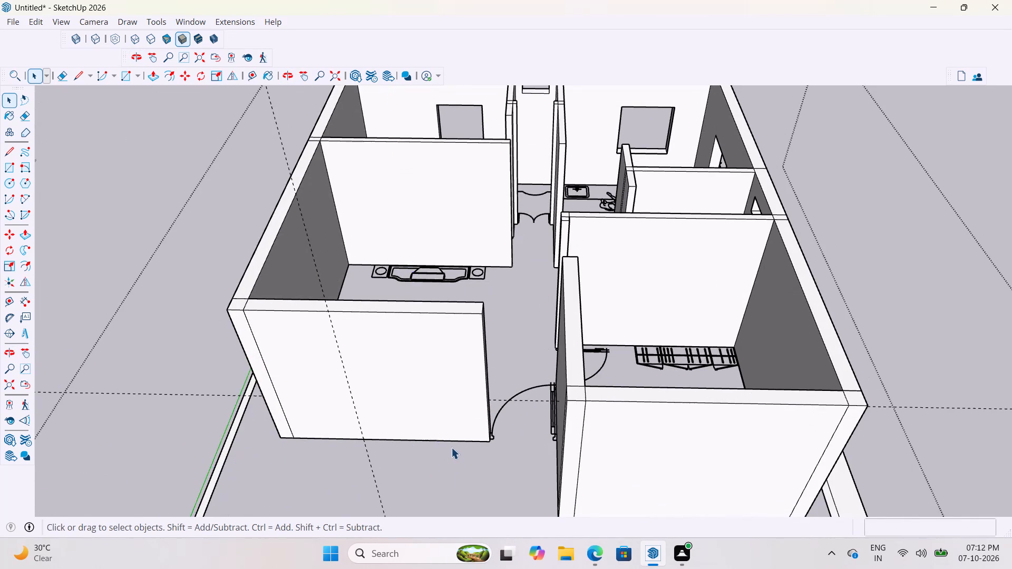
Examine the living-room walls and the remaining guides from several sides.
scroll(466, 437, "down", 4)
middle_click_drag(463, 415, 517, 416)
scroll(448, 417, "down", 3)
middle_click_drag(469, 411, 459, 400)
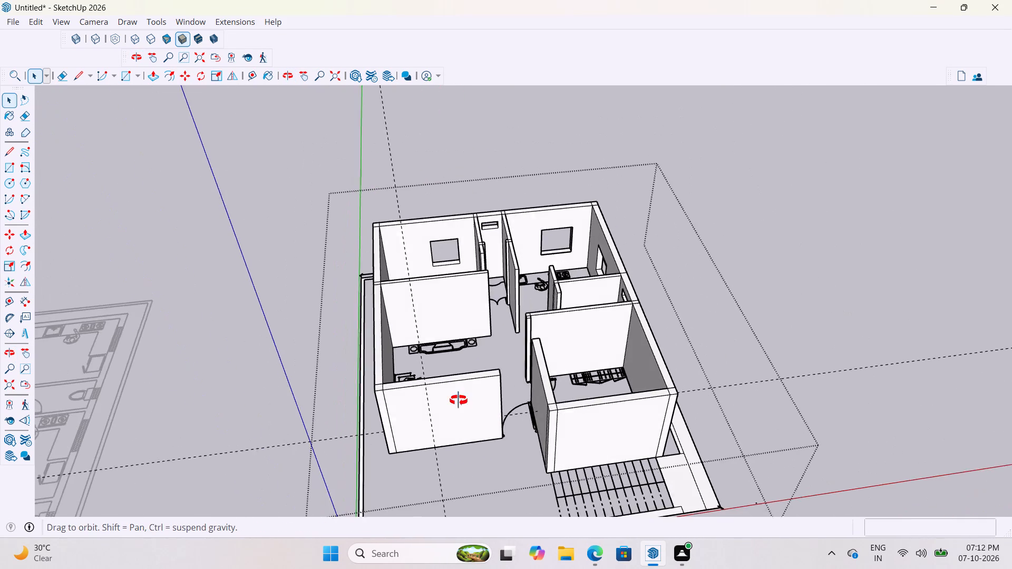
middle_click_drag(459, 400, 401, 468)
scroll(414, 420, "up", 9)
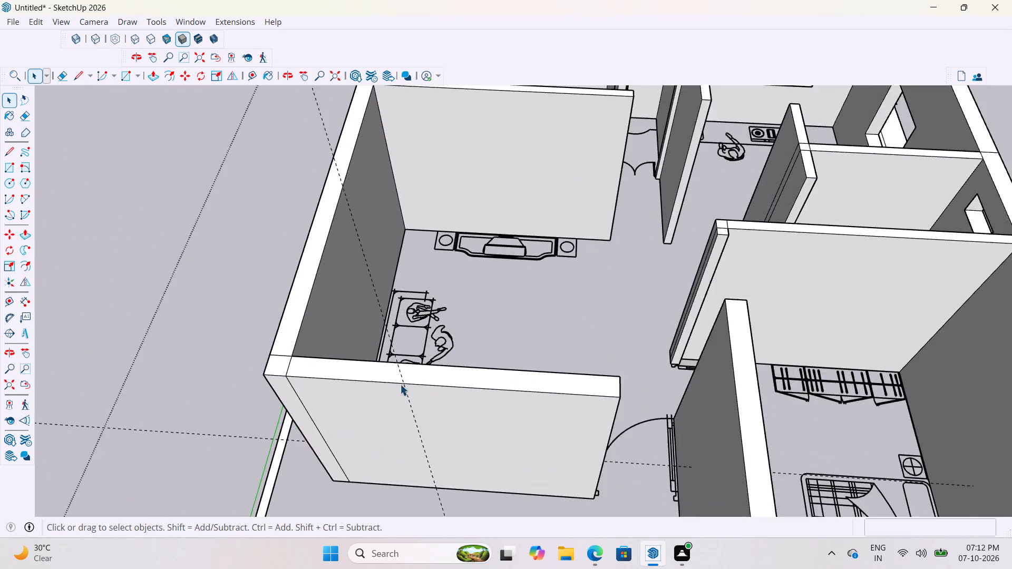
scroll(400, 384, "up", 2)
middle_click_drag(420, 446, 463, 252)
scroll(510, 241, "down", 2)
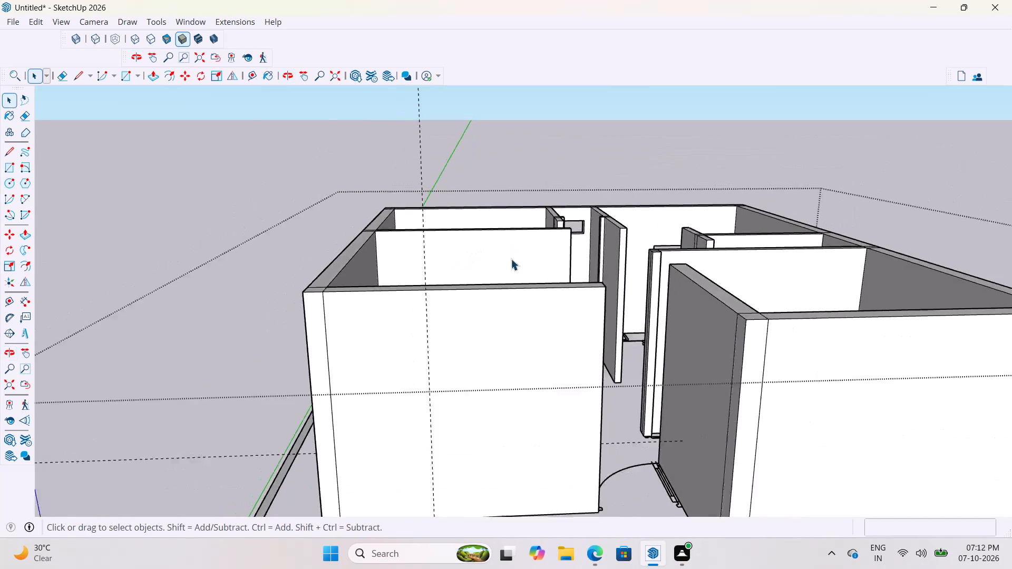
scroll(511, 259, "down", 6)
middle_click_drag(482, 316, 475, 388)
scroll(467, 447, "up", 8)
middle_click_drag(456, 374, 580, 399)
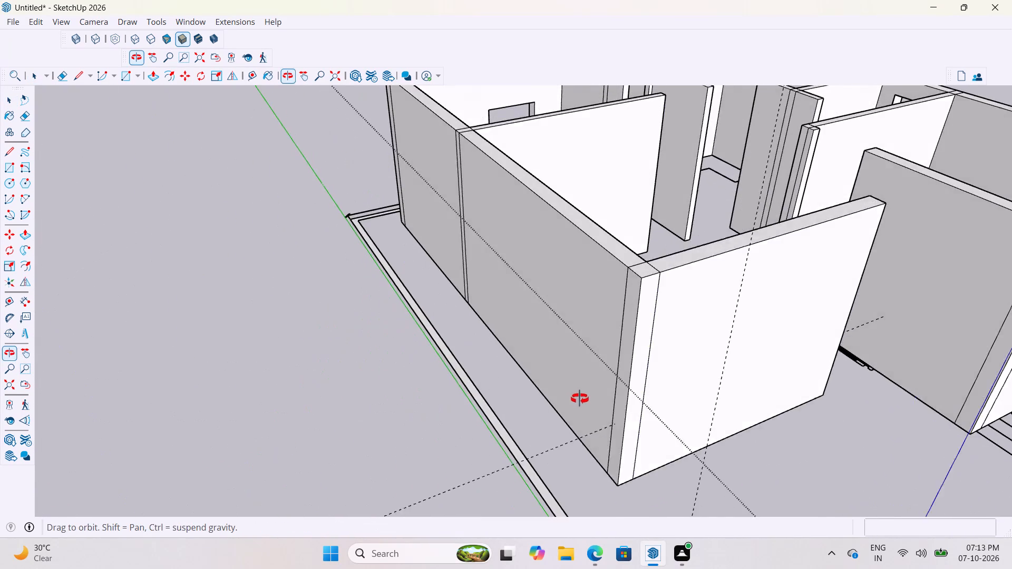
middle_click_drag(580, 399, 585, 407)
scroll(708, 308, "up", 2)
middle_click_drag(762, 268, 695, 252)
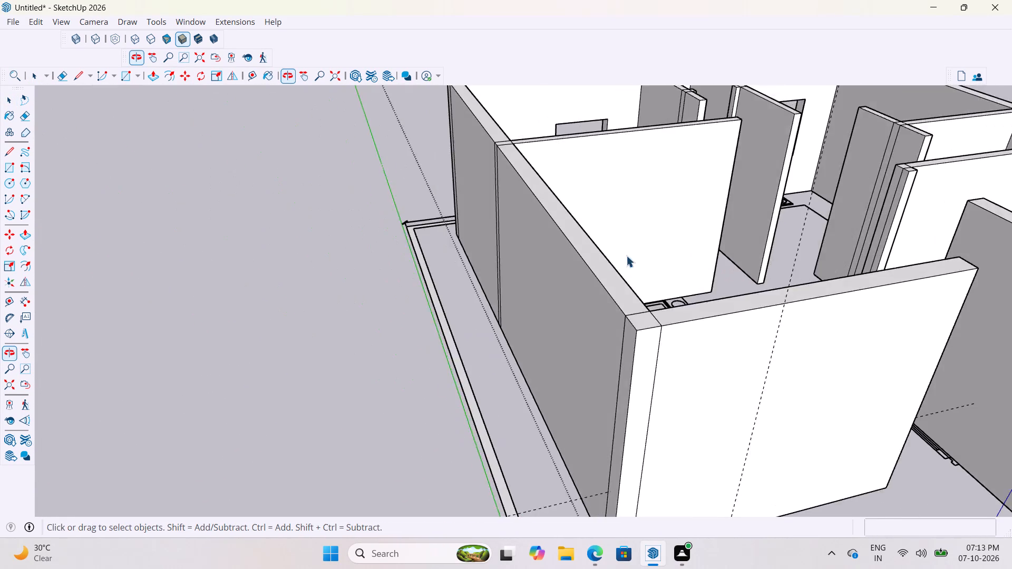
scroll(589, 259, "down", 13)
scroll(670, 328, "up", 3)
middle_click_drag(666, 328, 586, 340)
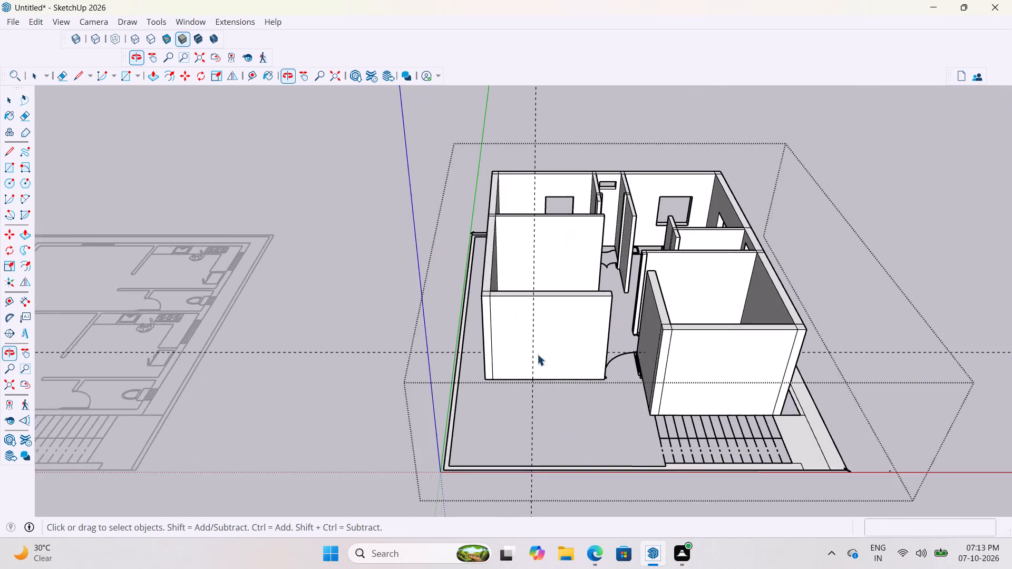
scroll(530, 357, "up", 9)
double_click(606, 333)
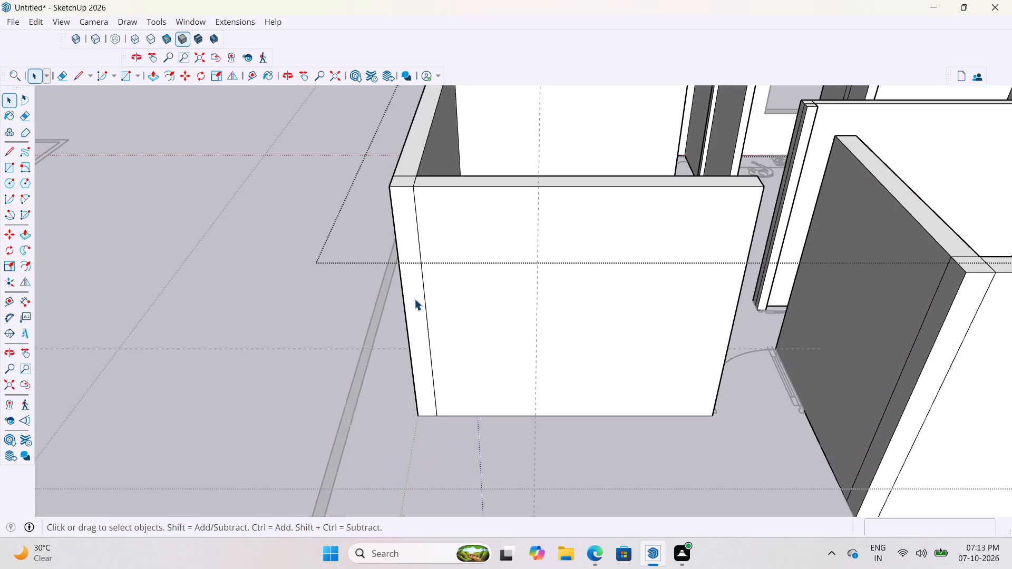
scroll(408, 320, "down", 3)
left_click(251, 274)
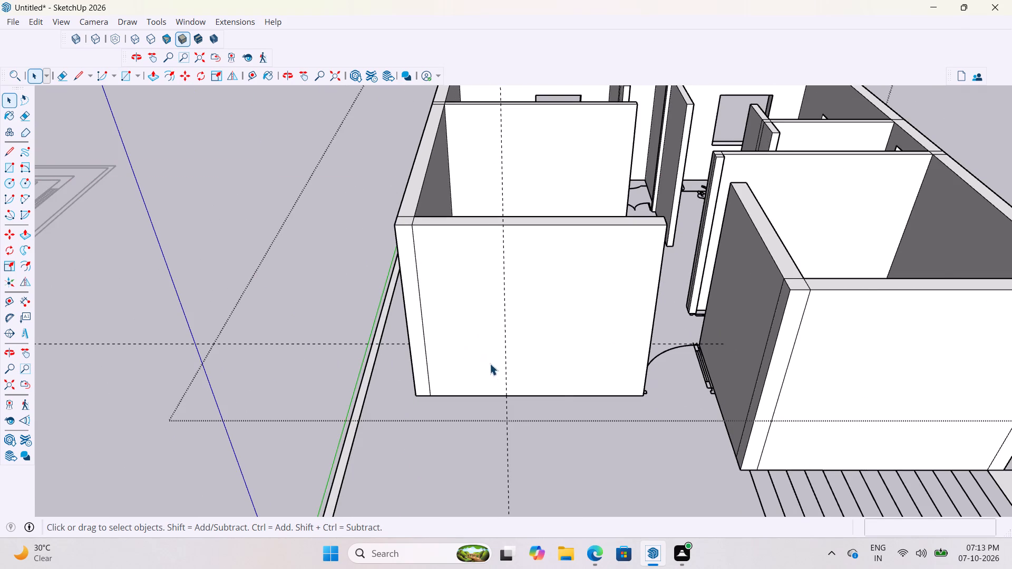
Place a vertical guide 4' from the existing vertical guide on the living-room front wall to mark the window width.
scroll(536, 323, "up", 5)
key("t")
left_click(483, 349)
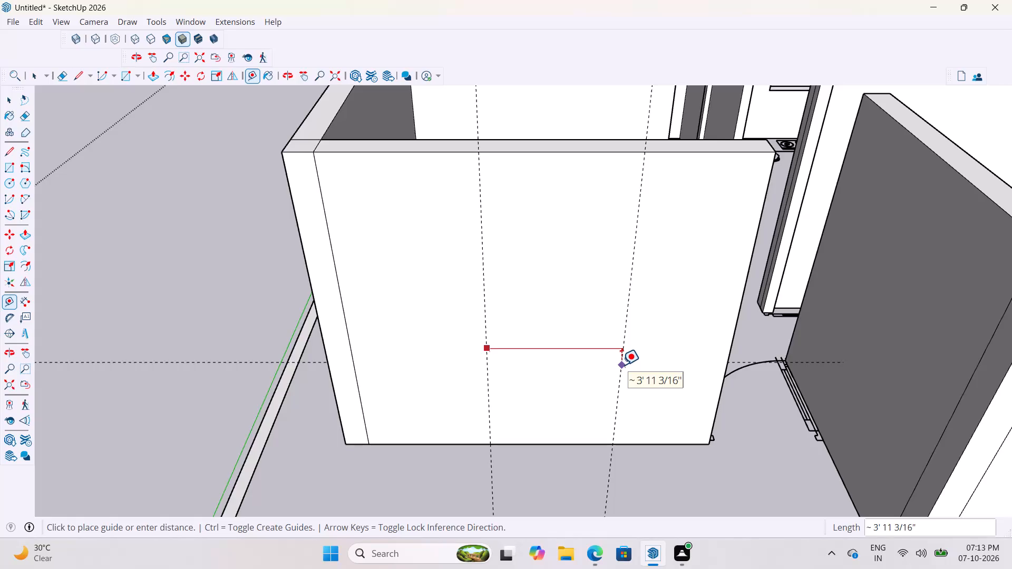
type("4'")
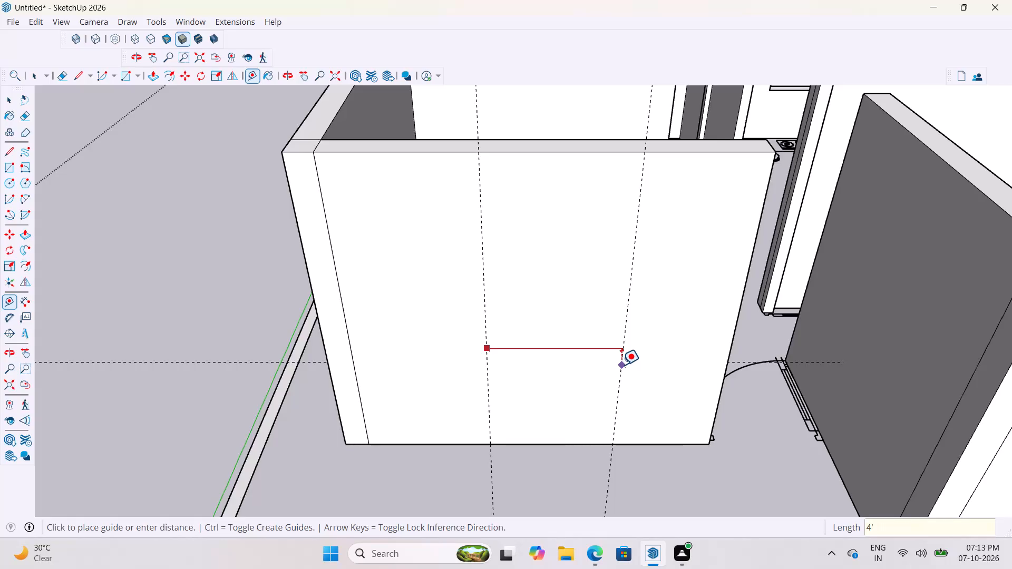
key("Return")
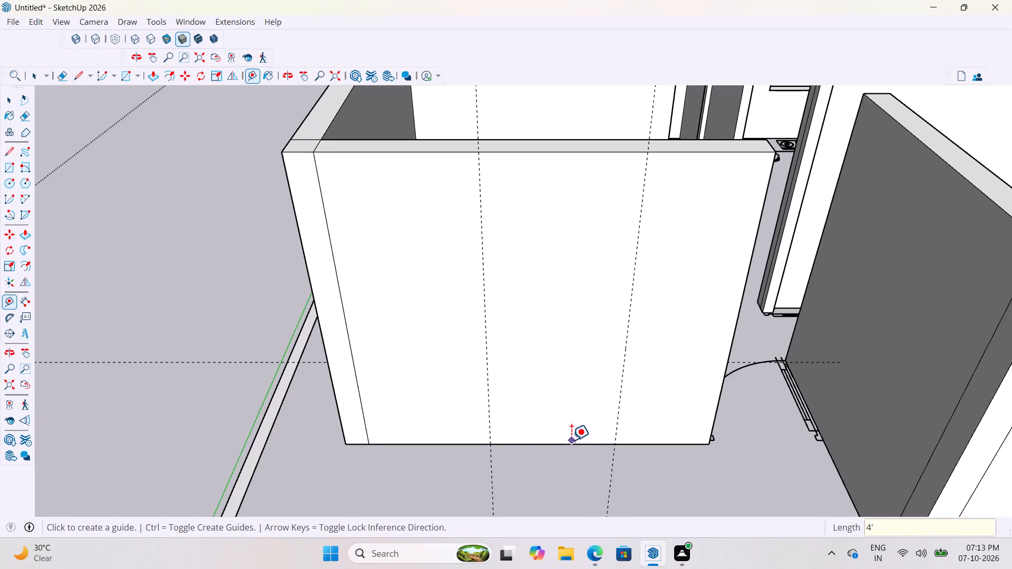
Place a horizontal sill guide 3' above the base edge of the living-room front wall.
left_click(571, 448)
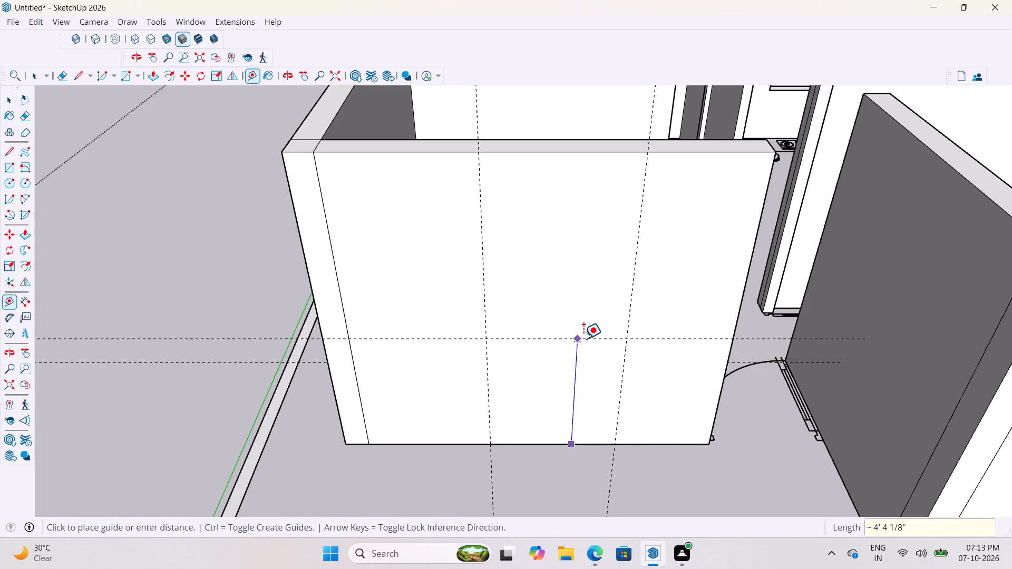
type("3'")
key("Return")
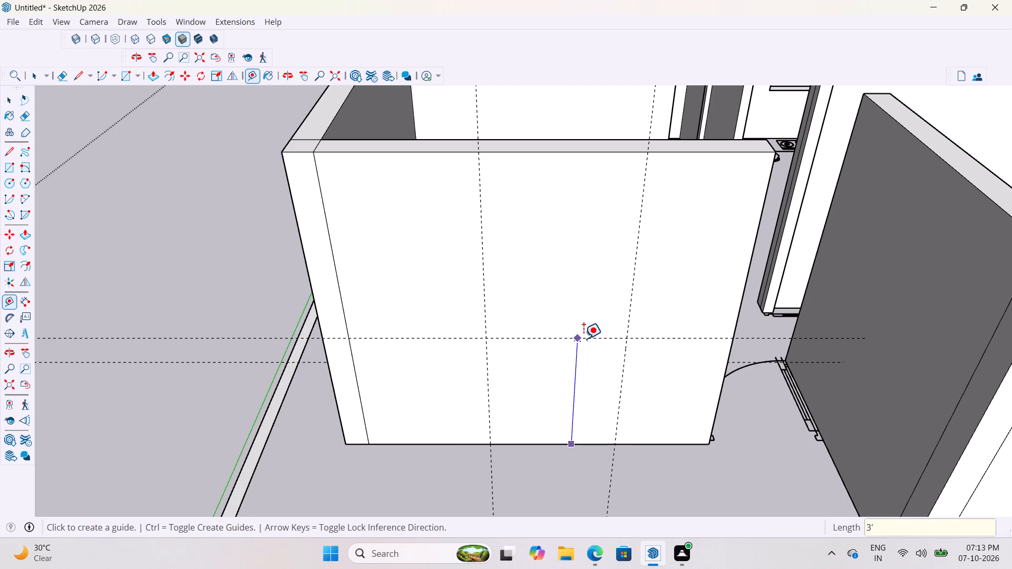
Place a horizontal guide 4' above the sill guide on the living-room front wall to mark the window head.
left_click(567, 373)
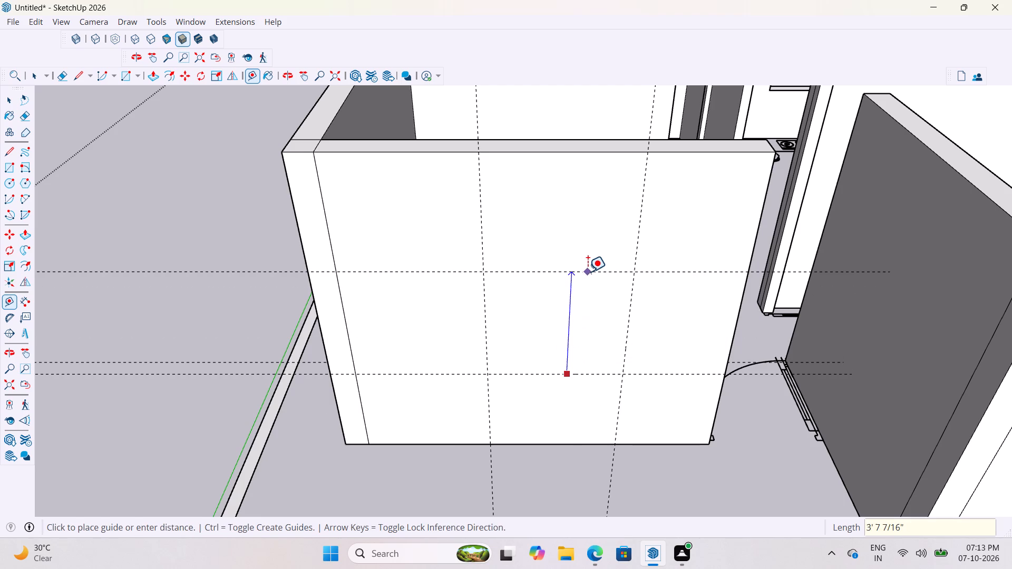
type("4'")
key("Return")
key("Return")
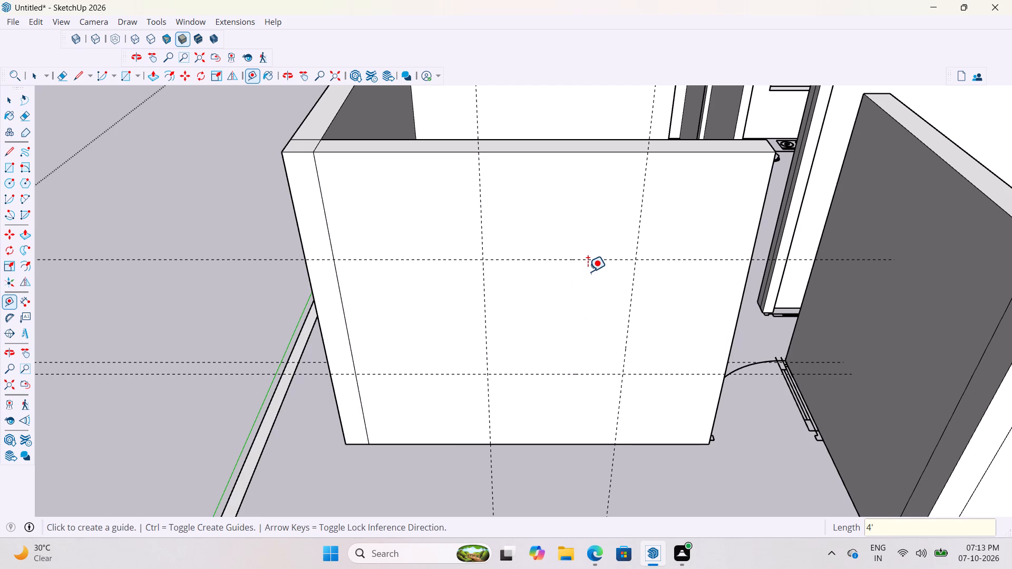
Open the walls group and draw a 4' by 4' rectangle between the guides on the living-room front wall.
key("r")
key("space")
double_click(531, 322)
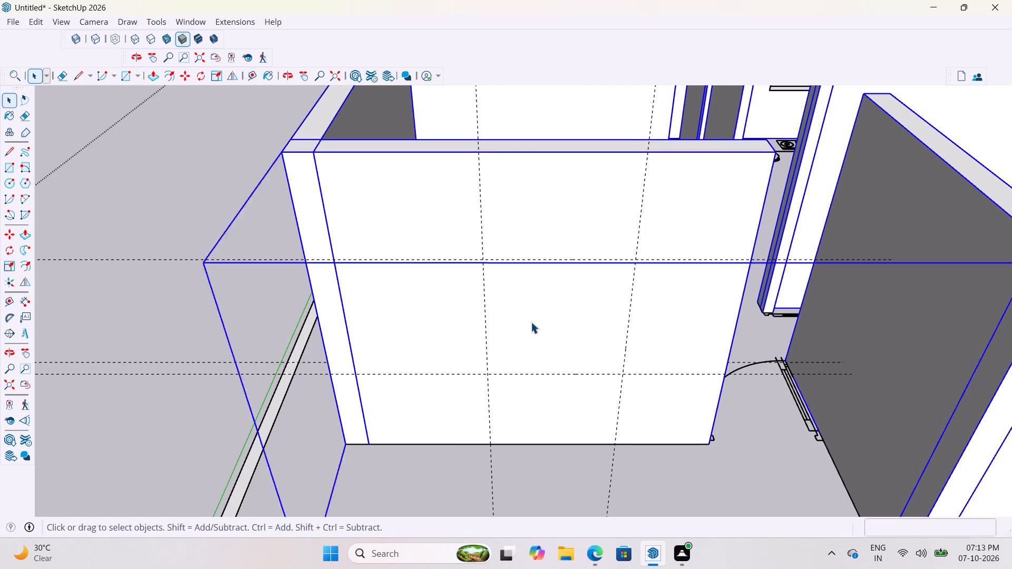
key("r")
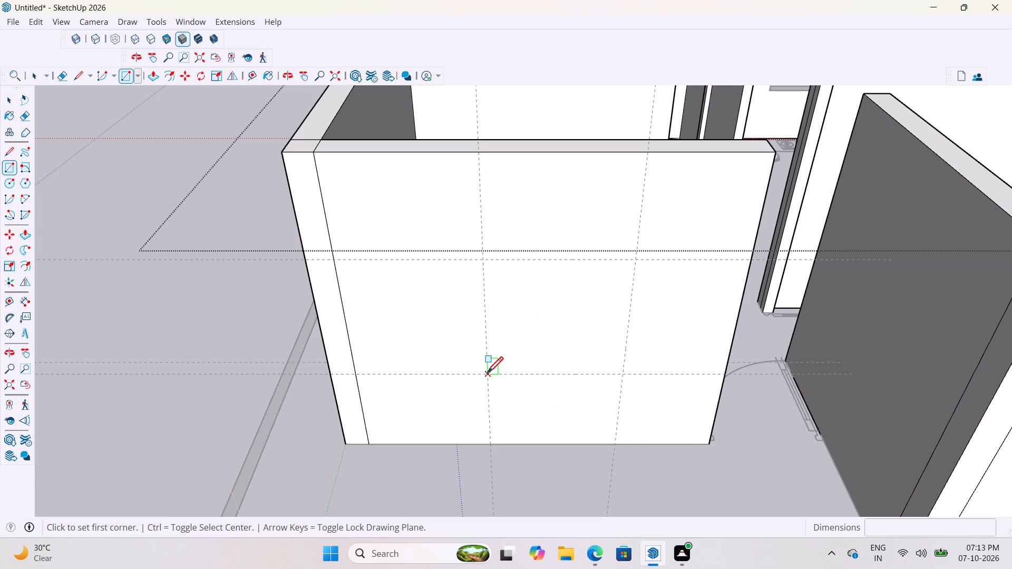
left_click(487, 375)
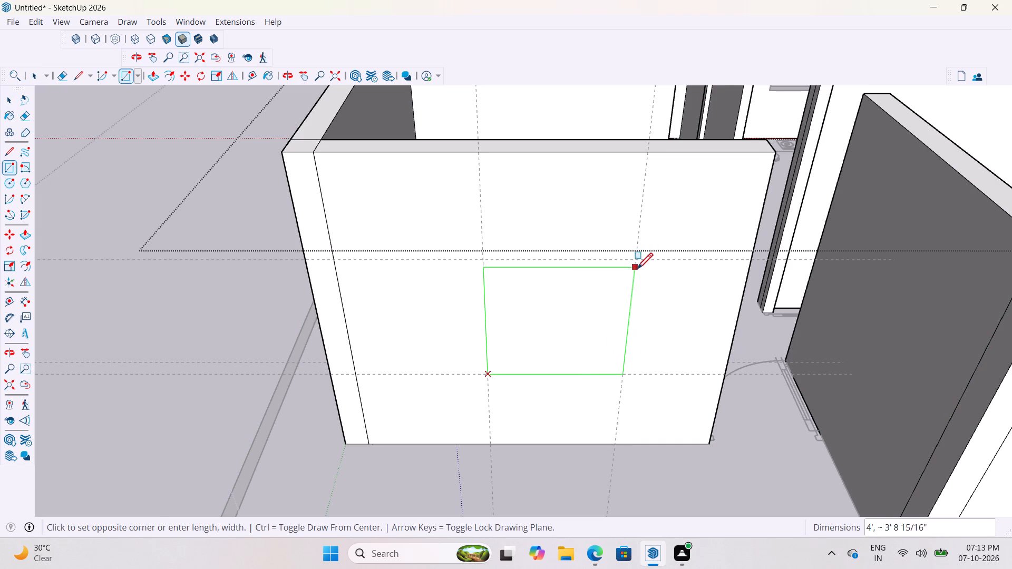
scroll(636, 276, "up", 3)
left_click(635, 257)
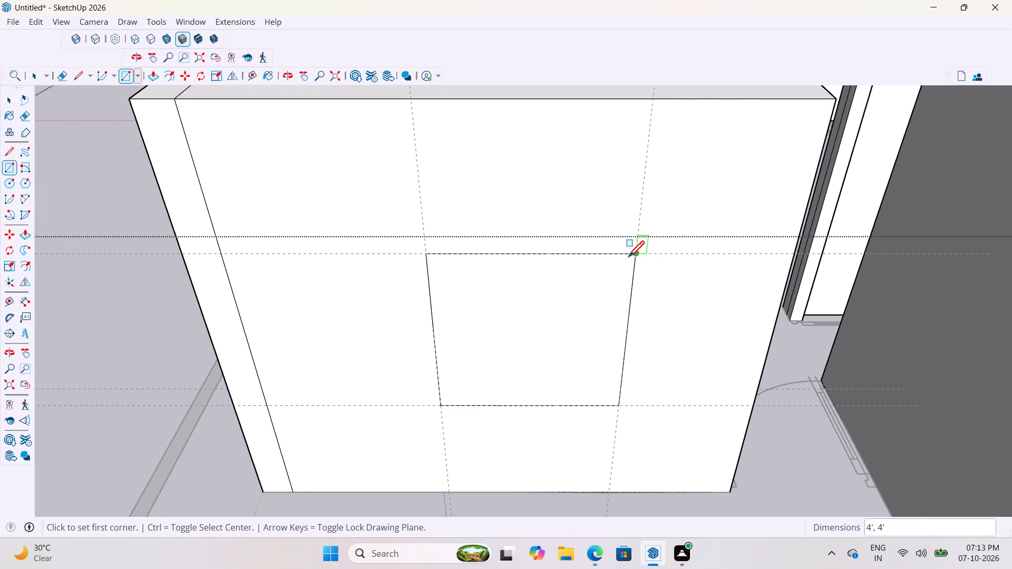
Push the window rectangle 9" through the living-room front wall to cut the opening, and close the walls group.
key("space")
type("p[")
left_click(579, 304)
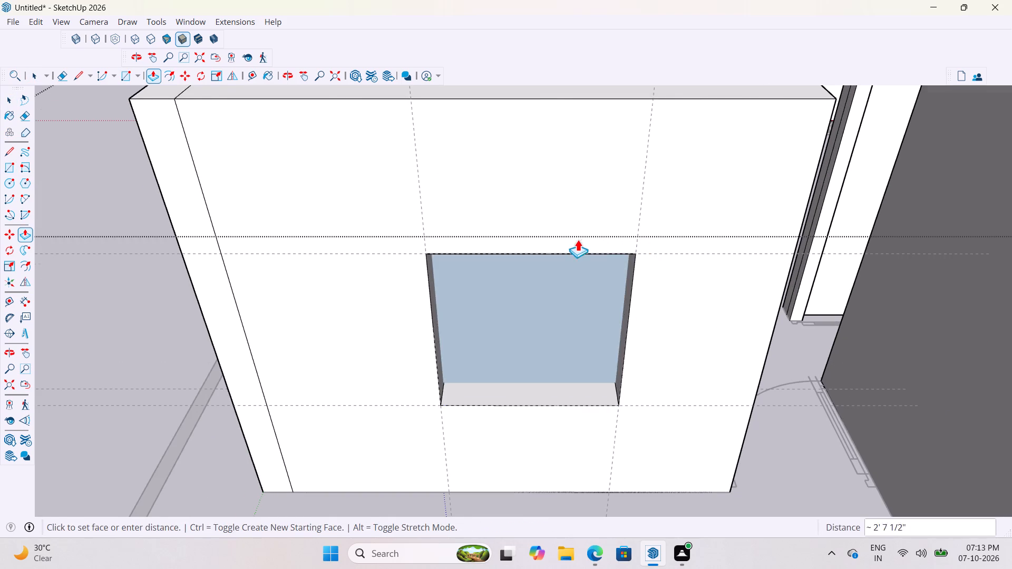
middle_click_drag(581, 243, 736, 375)
scroll(641, 296, "down", 1)
left_click(478, 146)
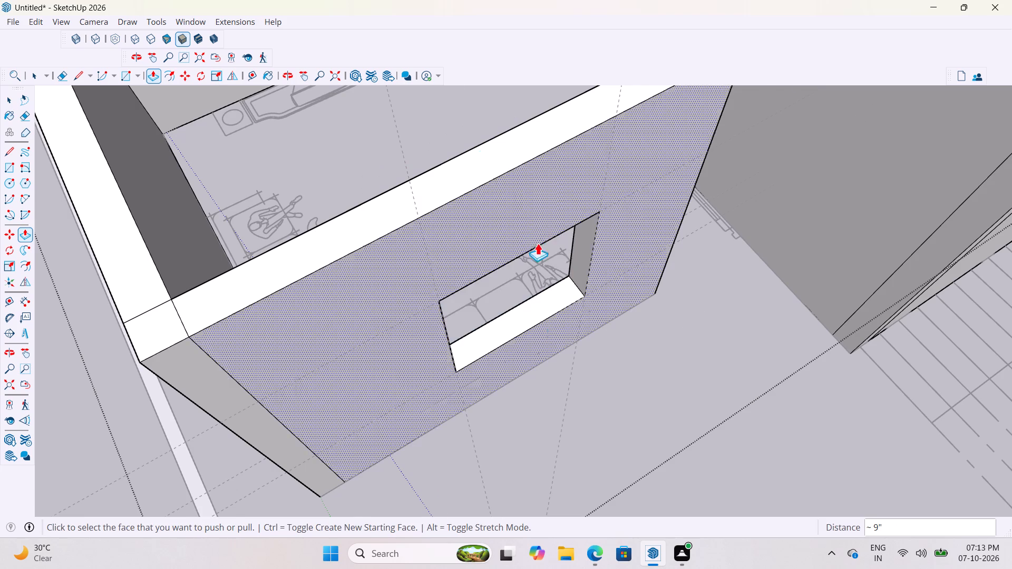
scroll(538, 274, "down", 4)
middle_click_drag(566, 326, 478, 278)
key("space")
key("space")
left_click(113, 209)
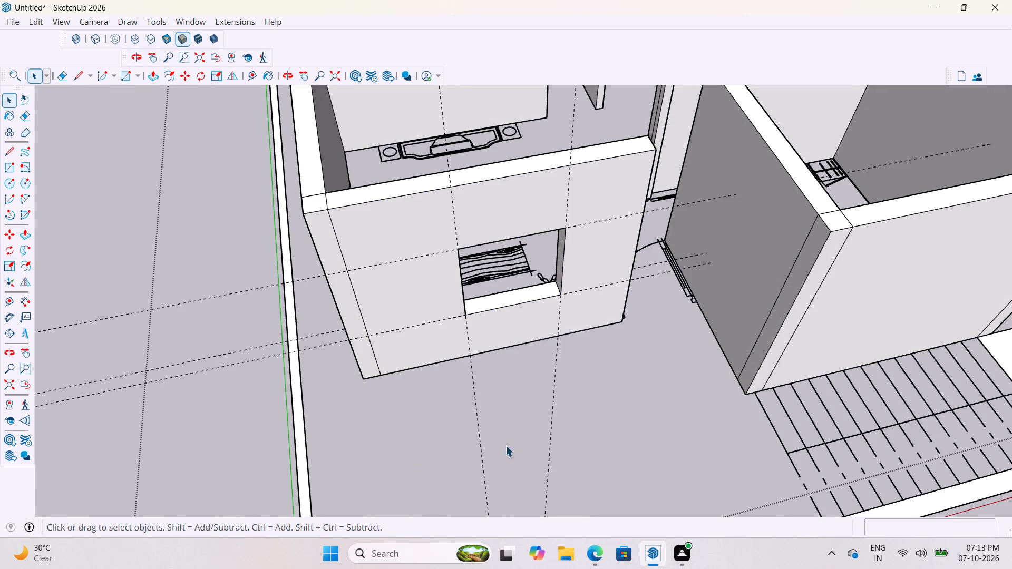
Delete all guides from the model.
scroll(520, 464, "down", 4)
left_click(44, 26)
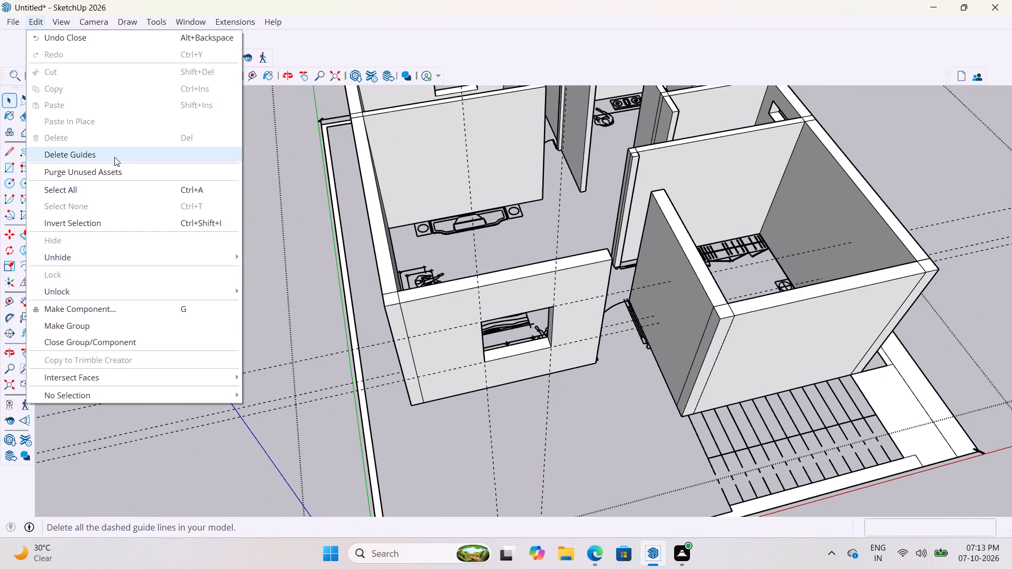
left_click(114, 157)
scroll(277, 321, "down", 9)
left_click(840, 239)
Examine the whole house from several sides to review the window openings in each room.
scroll(356, 333, "up", 5)
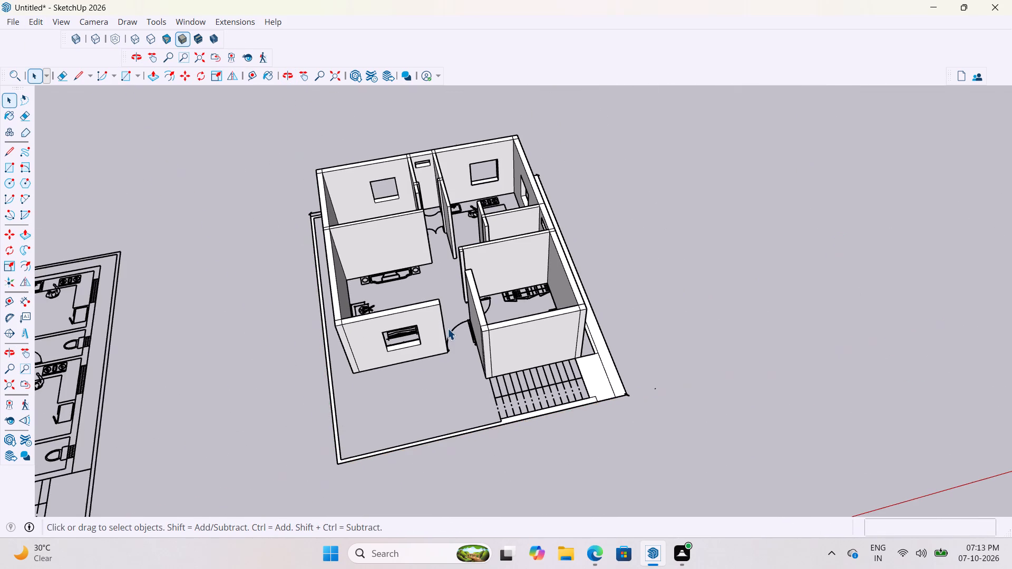
scroll(449, 384, "down", 7)
middle_click_drag(524, 333, 477, 310)
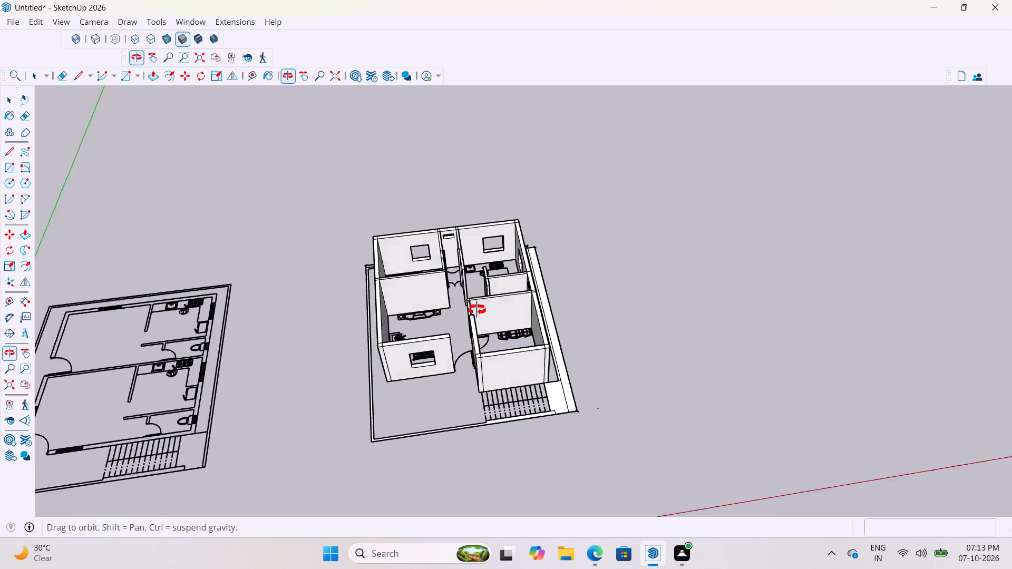
middle_click_drag(477, 310, 476, 310)
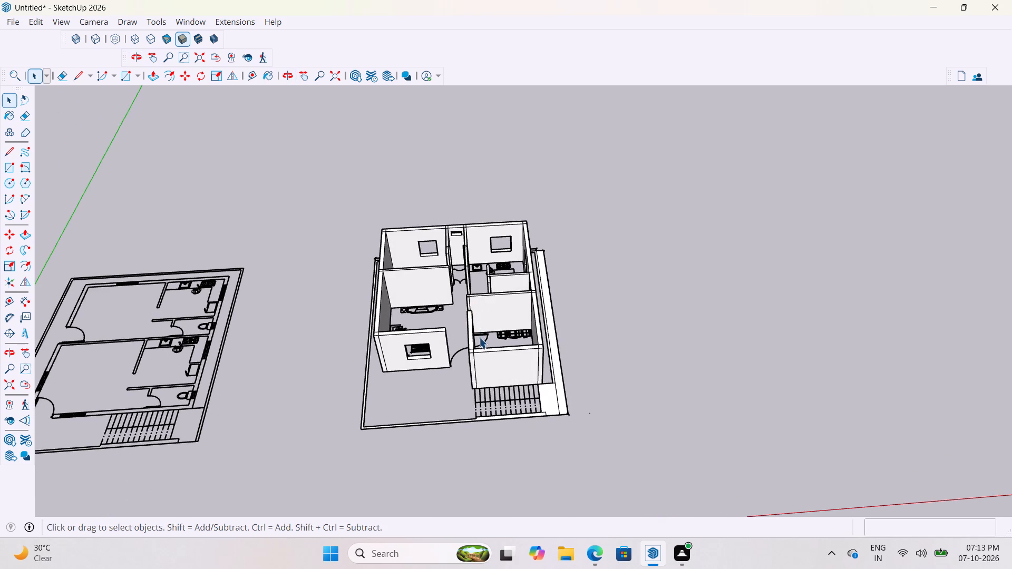
scroll(491, 319, "up", 7)
middle_click_drag(467, 309, 654, 310)
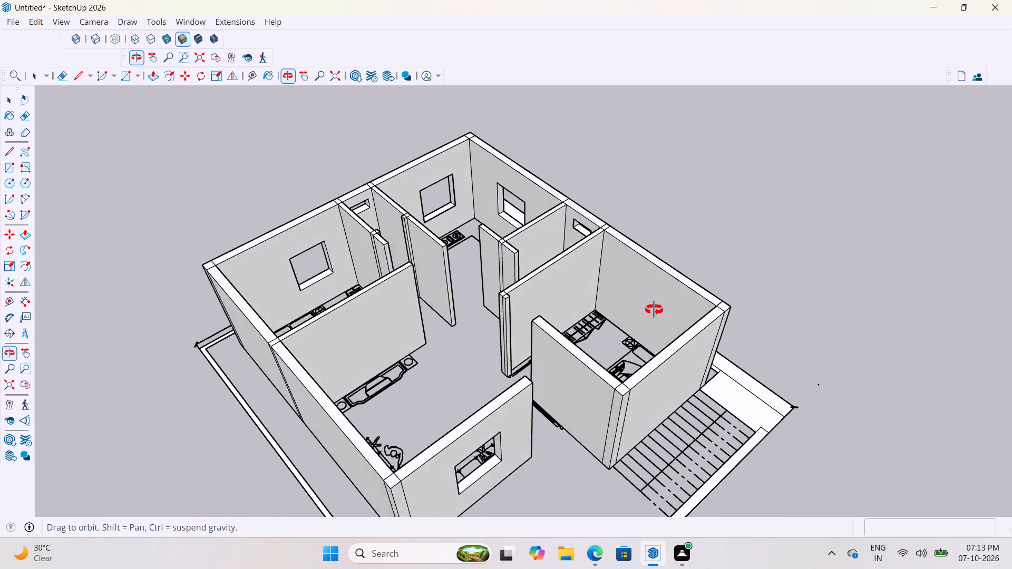
middle_click_drag(654, 310, 695, 322)
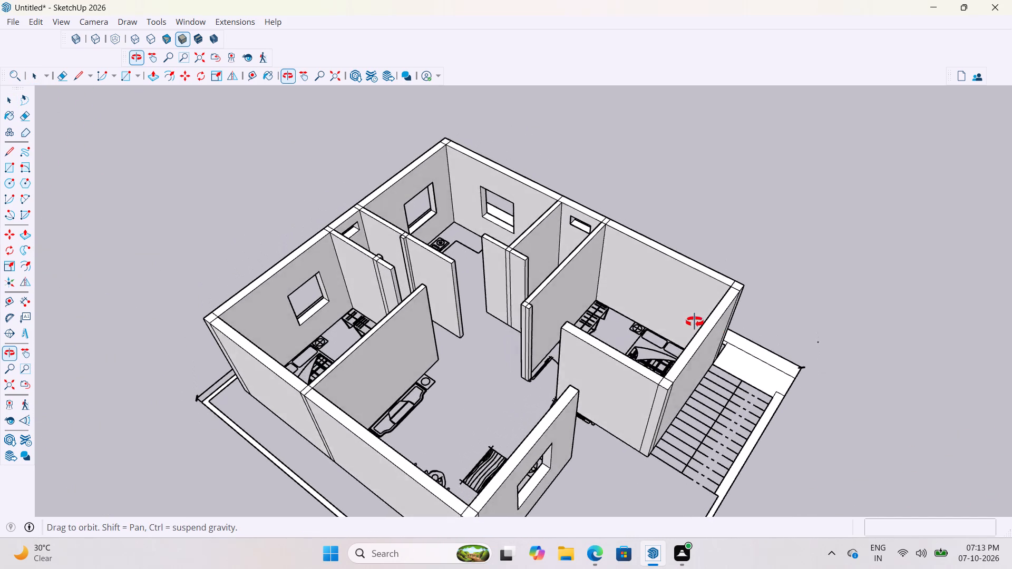
middle_click_drag(695, 322, 515, 312)
scroll(538, 288, "up", 1)
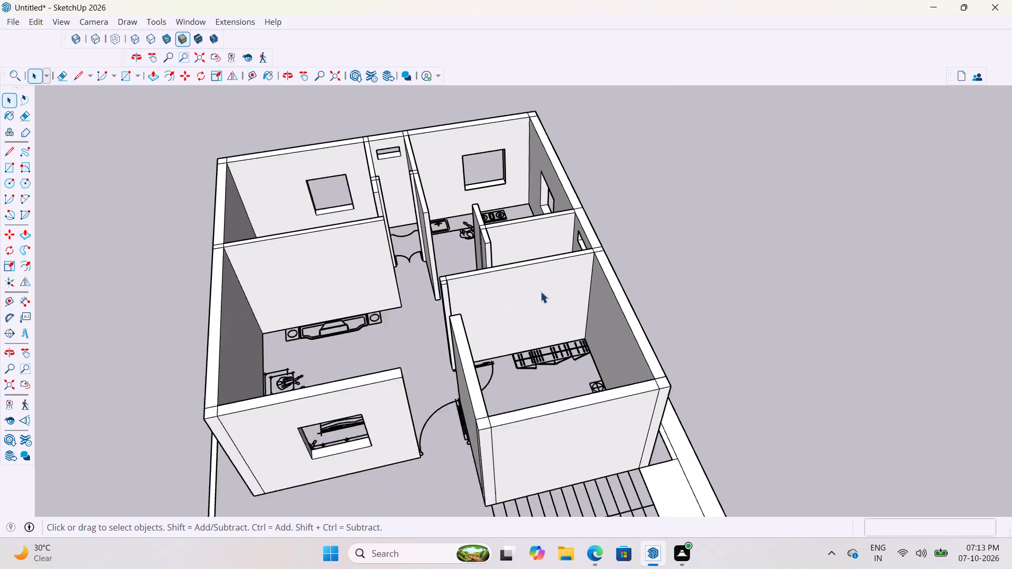
scroll(540, 291, "up", 2)
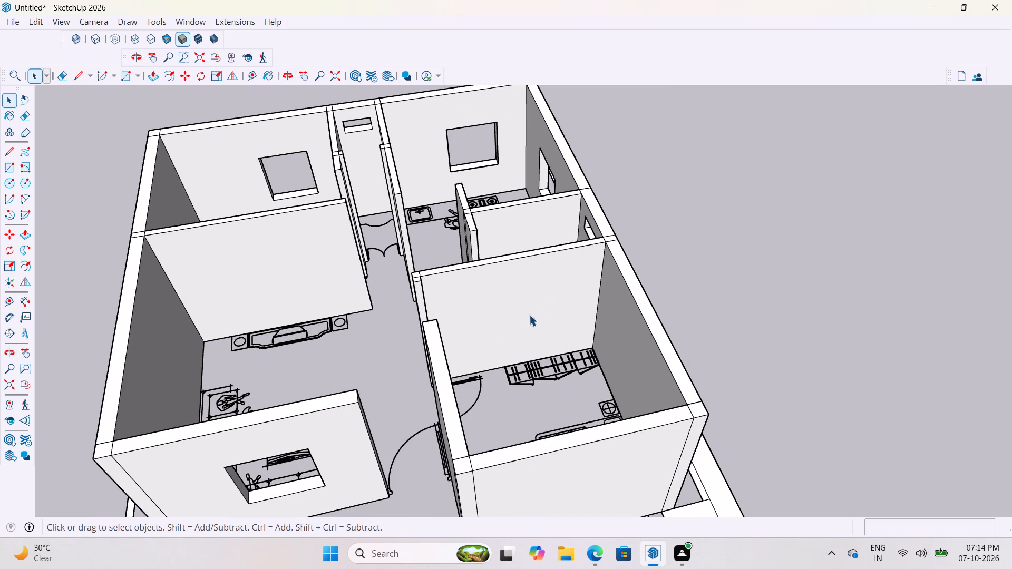
scroll(498, 358, "down", 8)
scroll(498, 313, "up", 6)
scroll(530, 367, "down", 1)
middle_click_drag(532, 369, 588, 390)
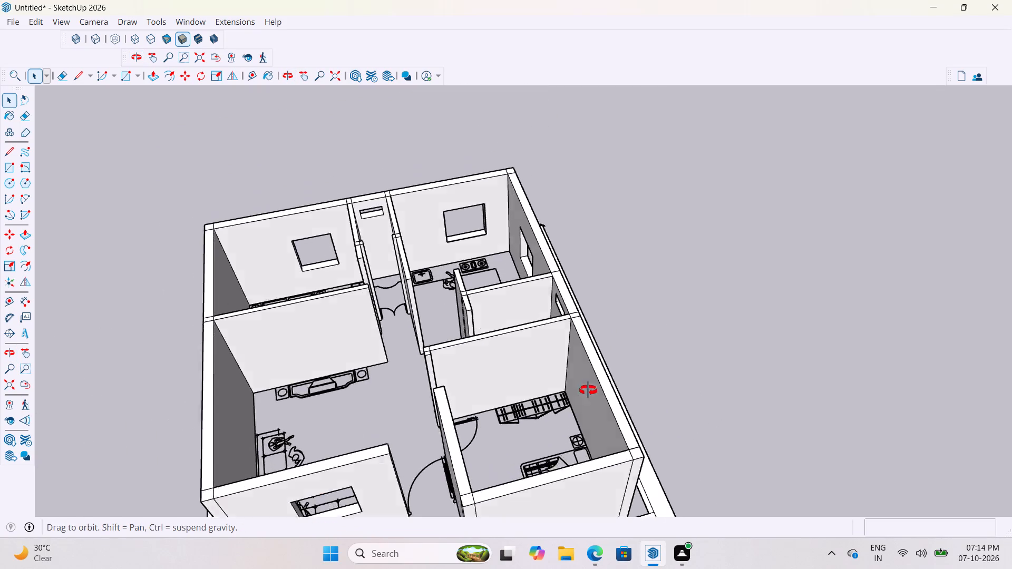
middle_click_drag(588, 390, 671, 400)
scroll(624, 381, "up", 2)
scroll(419, 411, "down", 8)
middle_click_drag(522, 413, 590, 410)
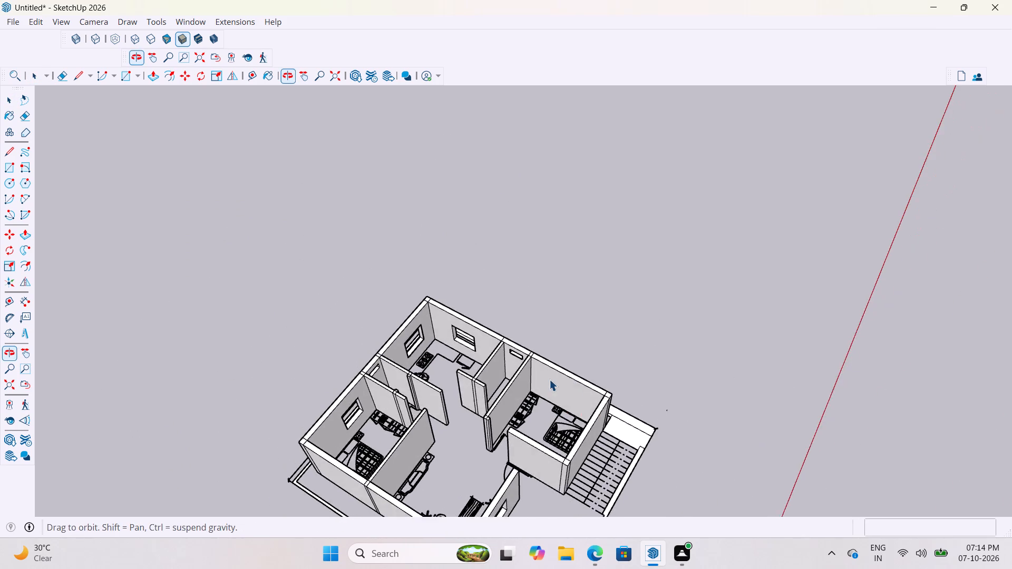
Examine the walls of the bedroom beside the stairs and the adjoining rooms for remaining window positions.
scroll(546, 379, "up", 14)
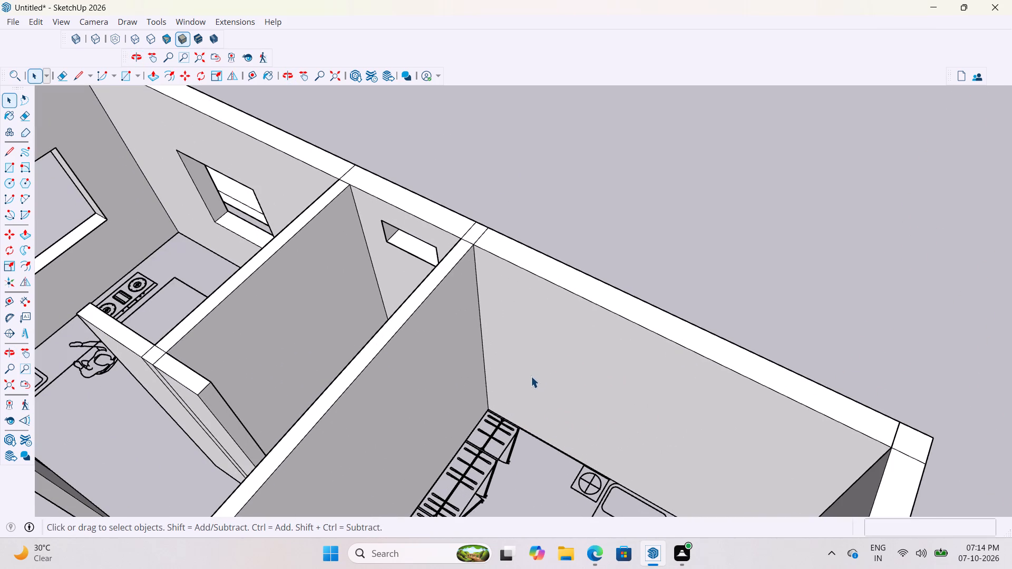
scroll(556, 430, "up", 2)
scroll(468, 428, "down", 4)
middle_click_drag(455, 450, 499, 448)
scroll(508, 448, "up", 4)
scroll(454, 394, "down", 9)
scroll(518, 437, "up", 3)
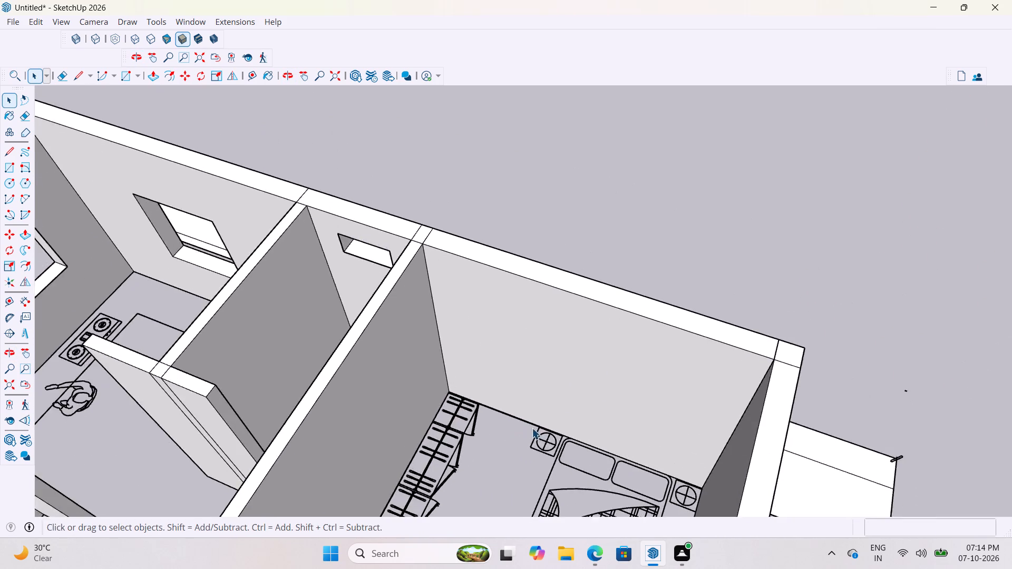
scroll(532, 428, "up", 5)
middle_click_drag(549, 362, 371, 263)
right_click_drag(538, 217, 441, 223)
scroll(342, 287, "down", 2)
scroll(420, 305, "down", 4)
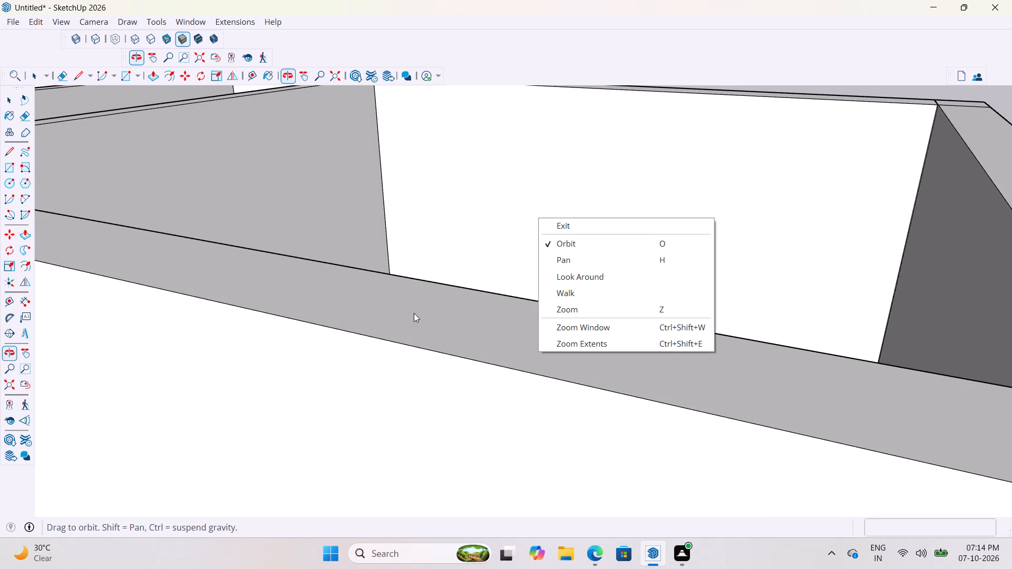
scroll(414, 313, "down", 5)
left_click(634, 143)
scroll(545, 263, "down", 15)
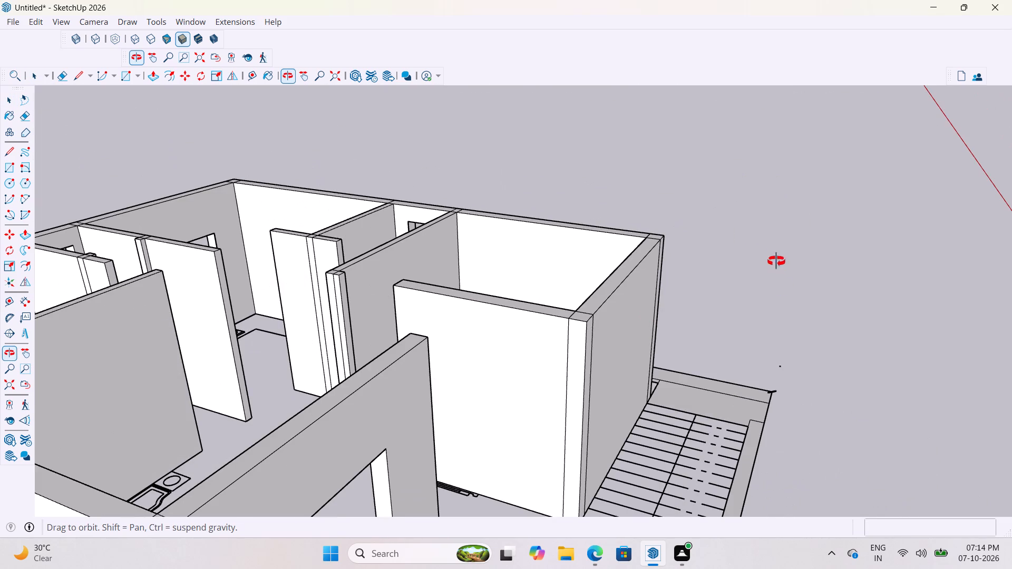
key("space")
key("space")
left_click(746, 256)
scroll(743, 275, "down", 1)
middle_click_drag(742, 276, 457, 359)
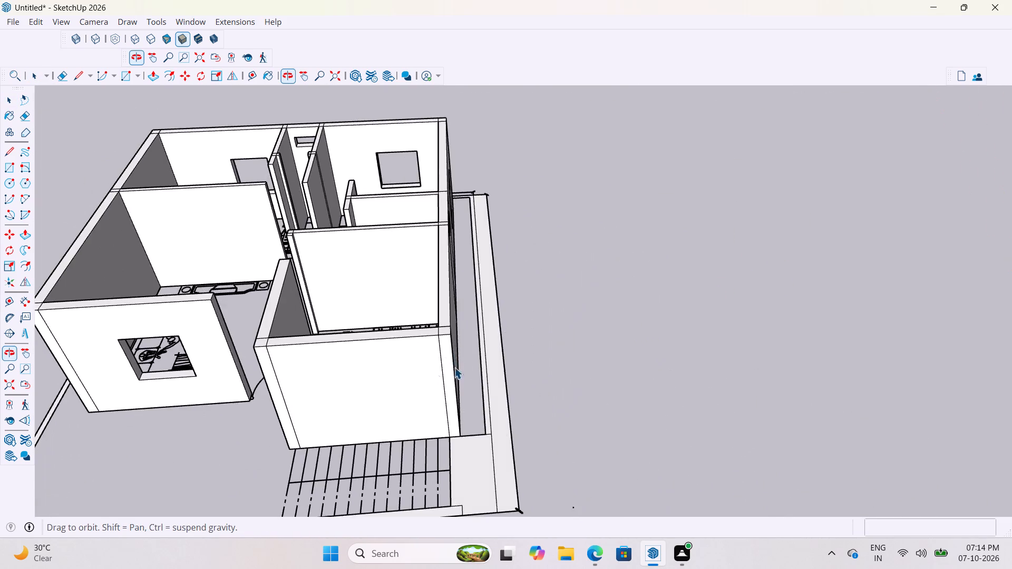
scroll(413, 365, "up", 3)
scroll(653, 346, "down", 10)
scroll(636, 373, "up", 7)
middle_click_drag(544, 280, 543, 366)
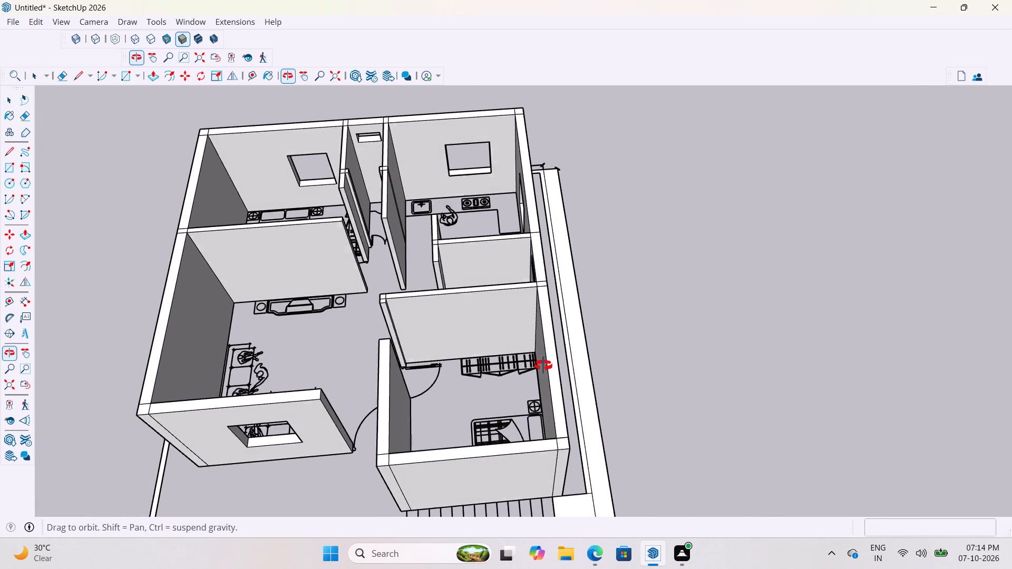
middle_click_drag(543, 366, 543, 366)
scroll(553, 192, "up", 10)
scroll(374, 232, "down", 9)
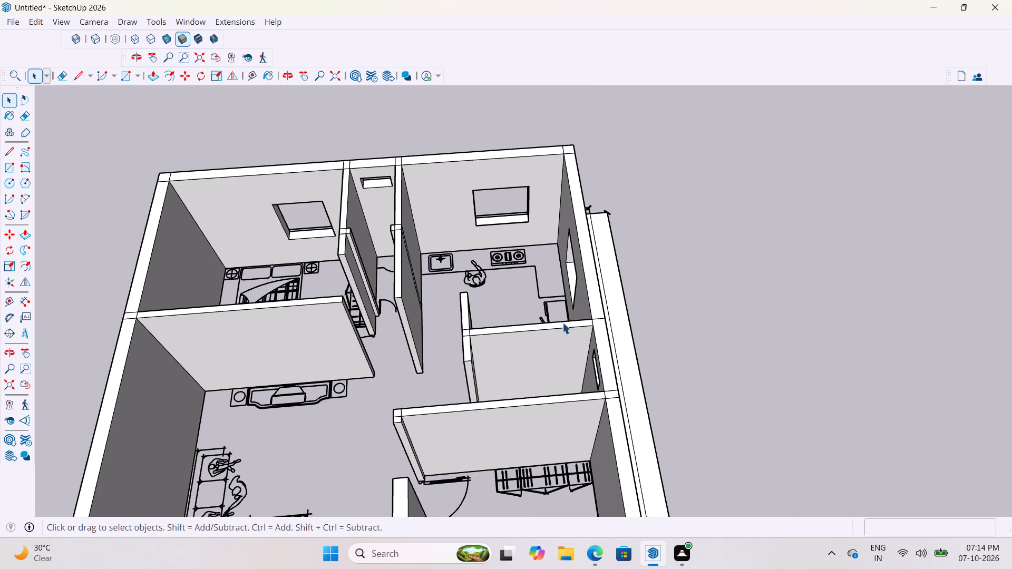
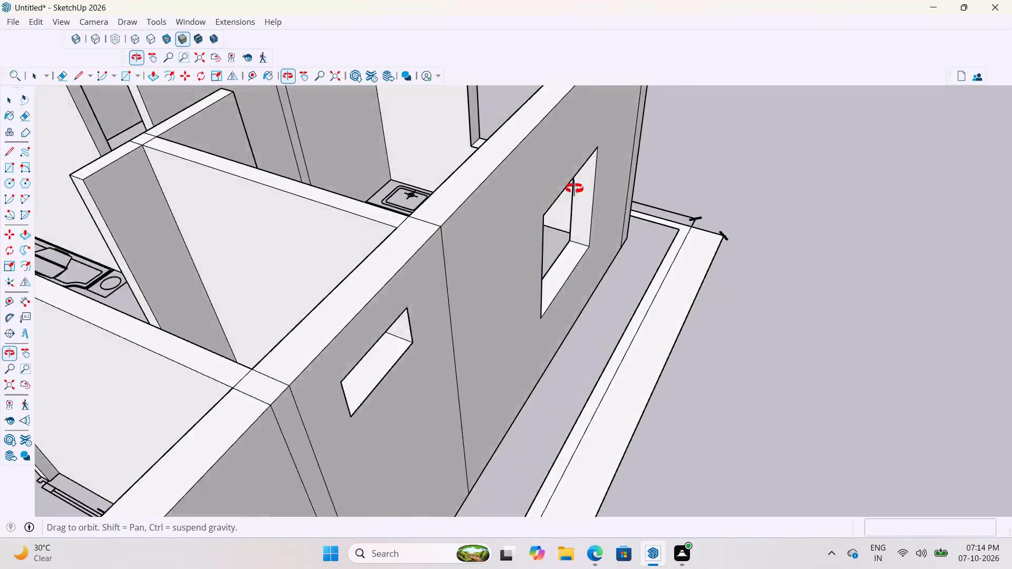
Open the house group for editing and turn on the display of back edges.
scroll(654, 204, "down", 8)
middle_click_drag(526, 335, 667, 364)
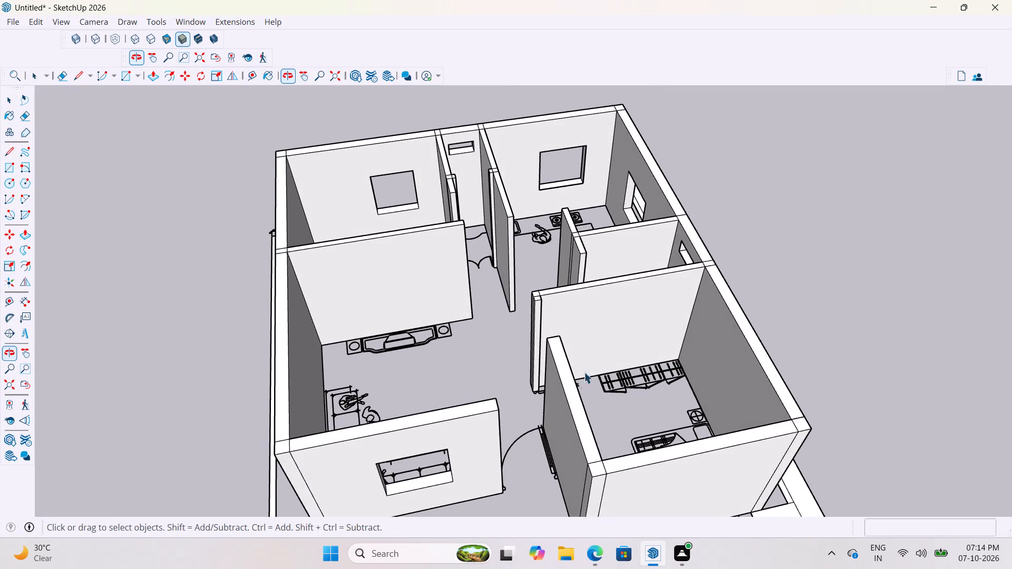
scroll(573, 379, "down", 4)
middle_click_drag(683, 382, 580, 378)
double_click(627, 396)
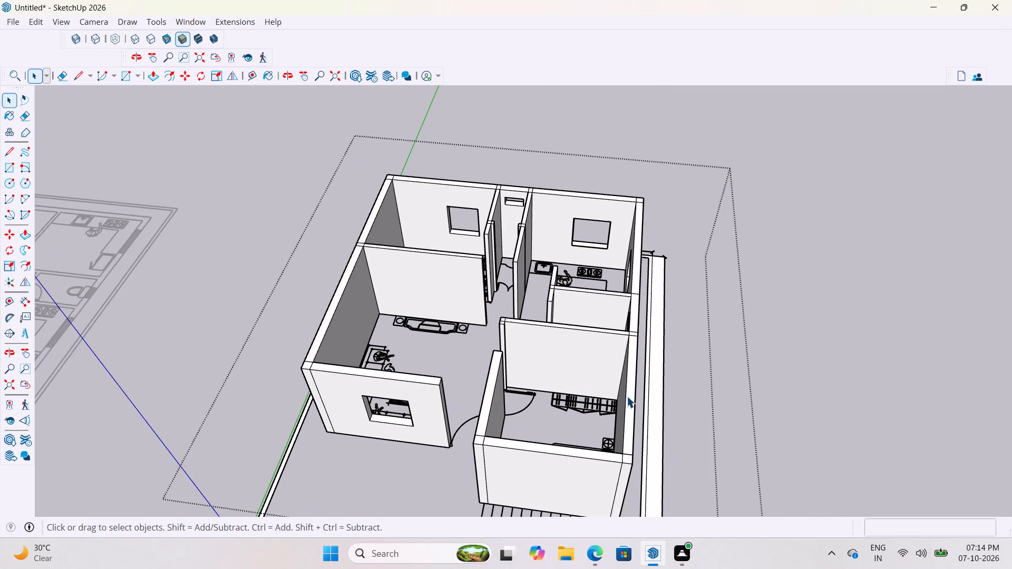
left_click(97, 43)
Place a vertical guide on the bedroom's outer wall about 1' 6" from the inside corner, at the wardrobe's front edge.
scroll(609, 421, "up", 3)
middle_click_drag(606, 408, 768, 439)
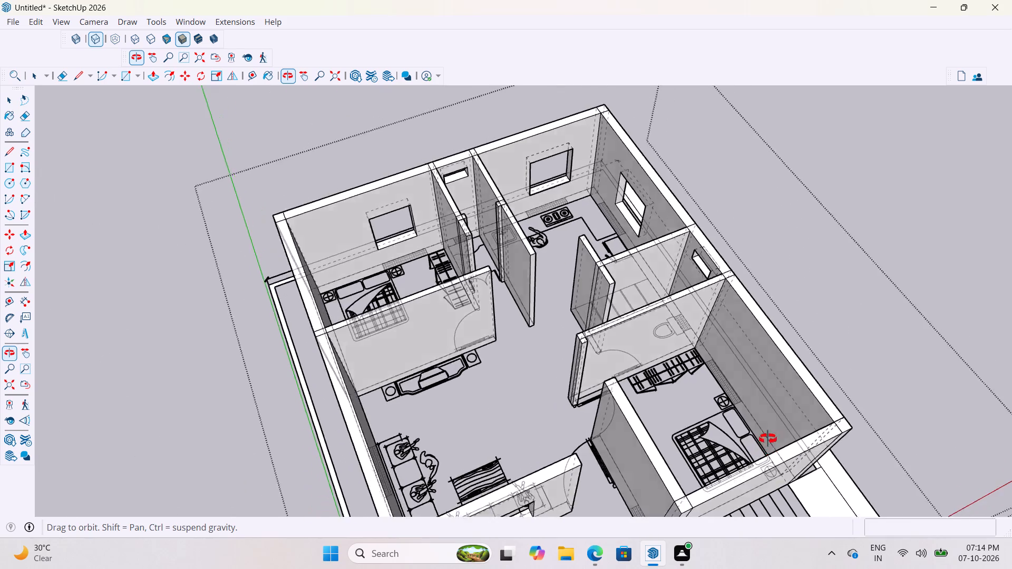
middle_click_drag(768, 439, 770, 427)
scroll(764, 364, "up", 9)
scroll(629, 351, "down", 2)
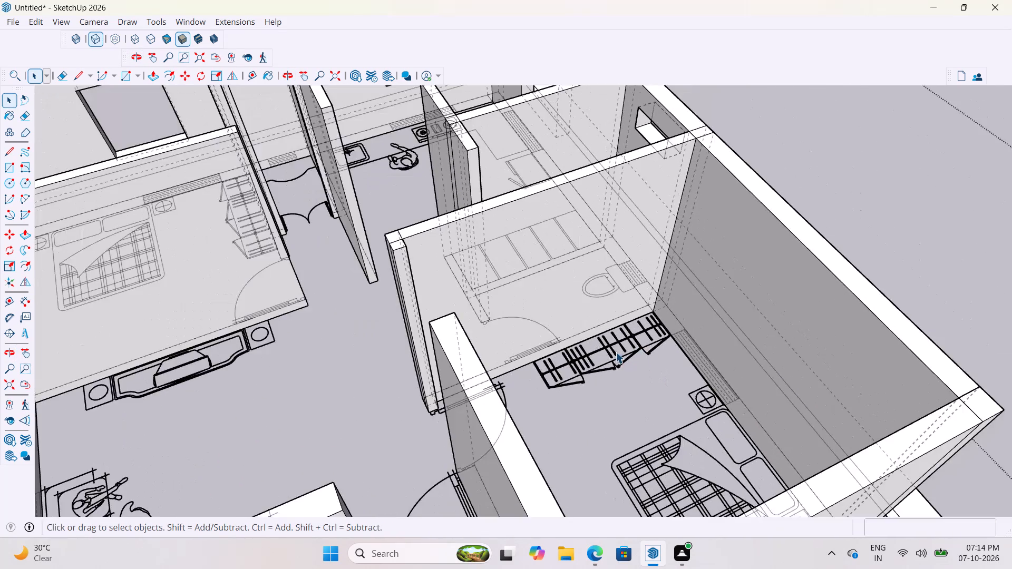
scroll(596, 326, "down", 4)
key("t")
scroll(640, 321, "up", 6)
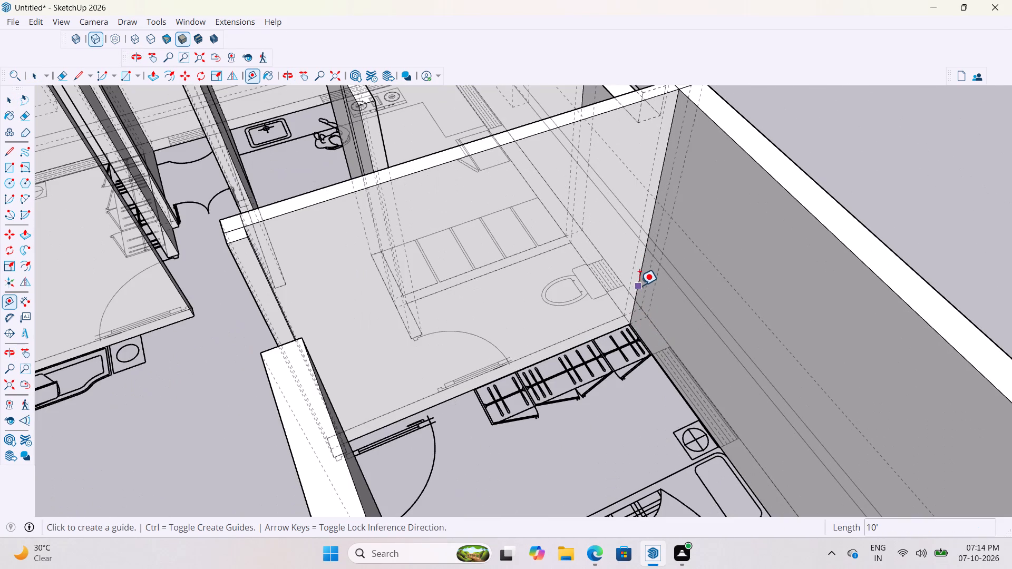
left_click(639, 282)
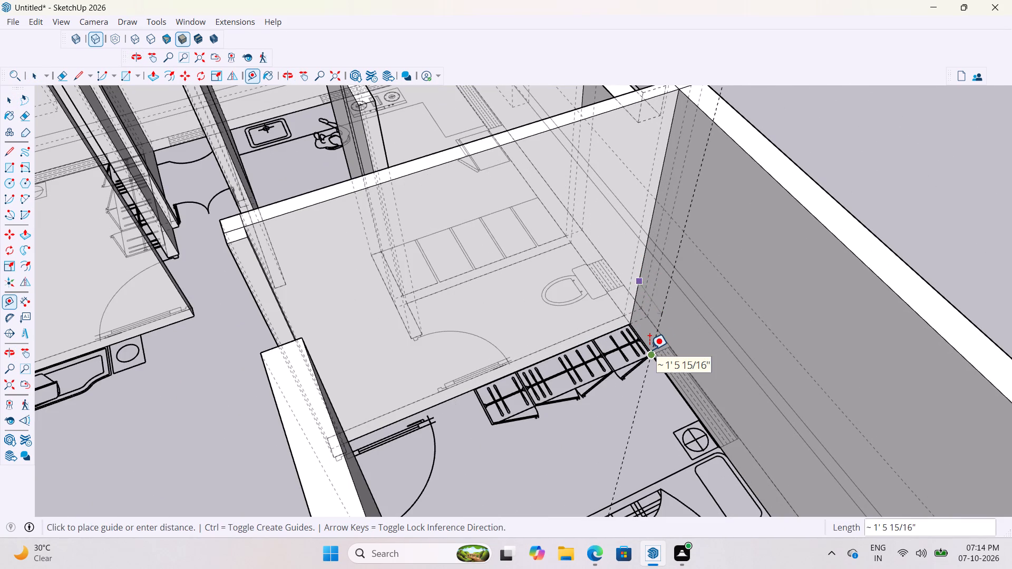
scroll(649, 350, "up", 8)
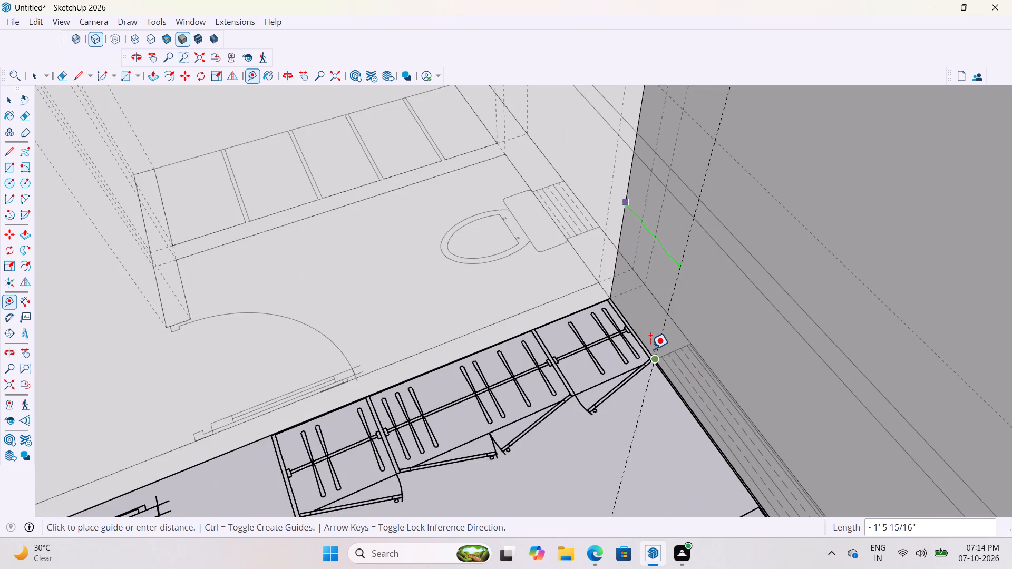
left_click(657, 358)
scroll(609, 383, "down", 4)
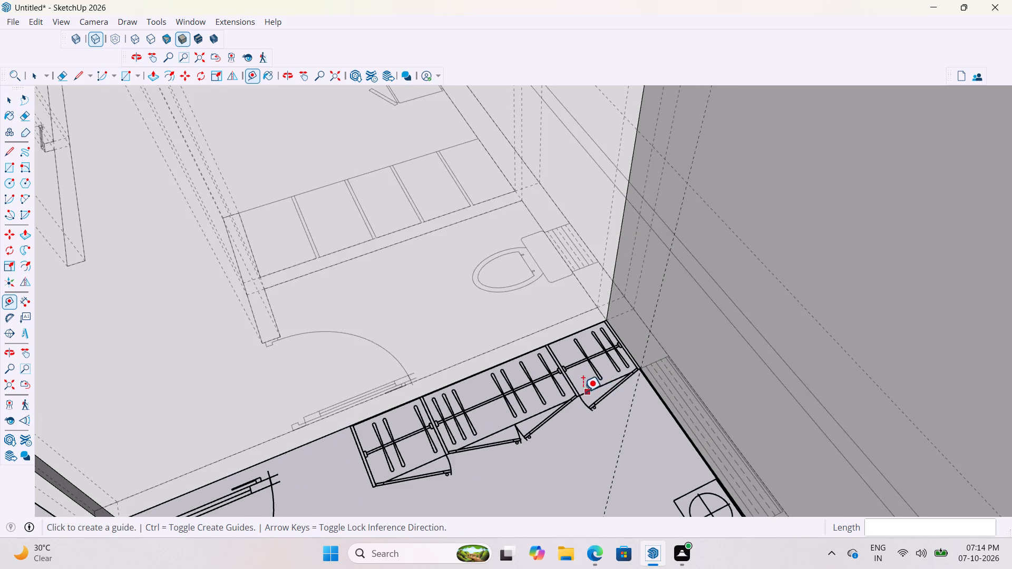
scroll(579, 395, "down", 13)
key("space")
key("space")
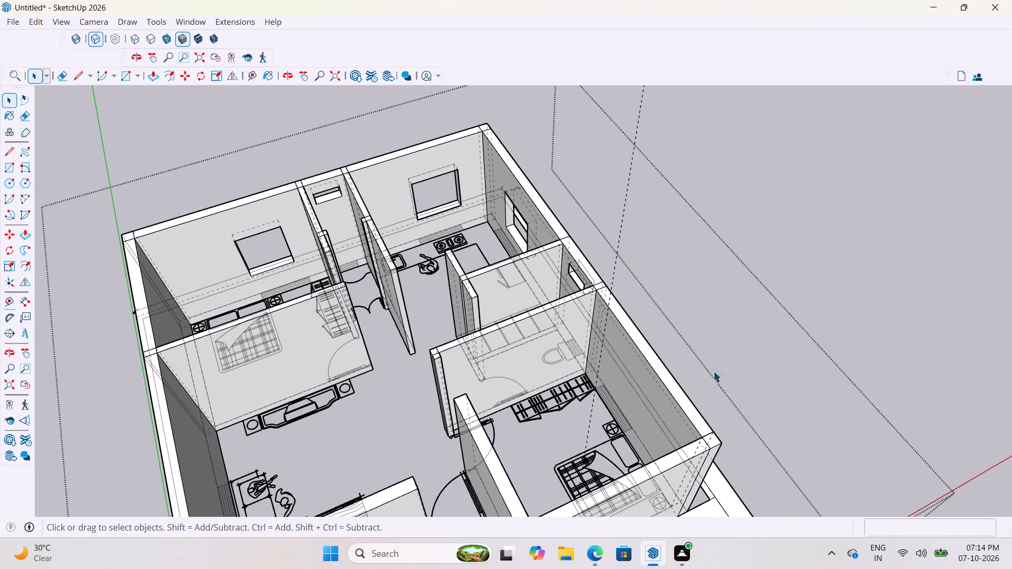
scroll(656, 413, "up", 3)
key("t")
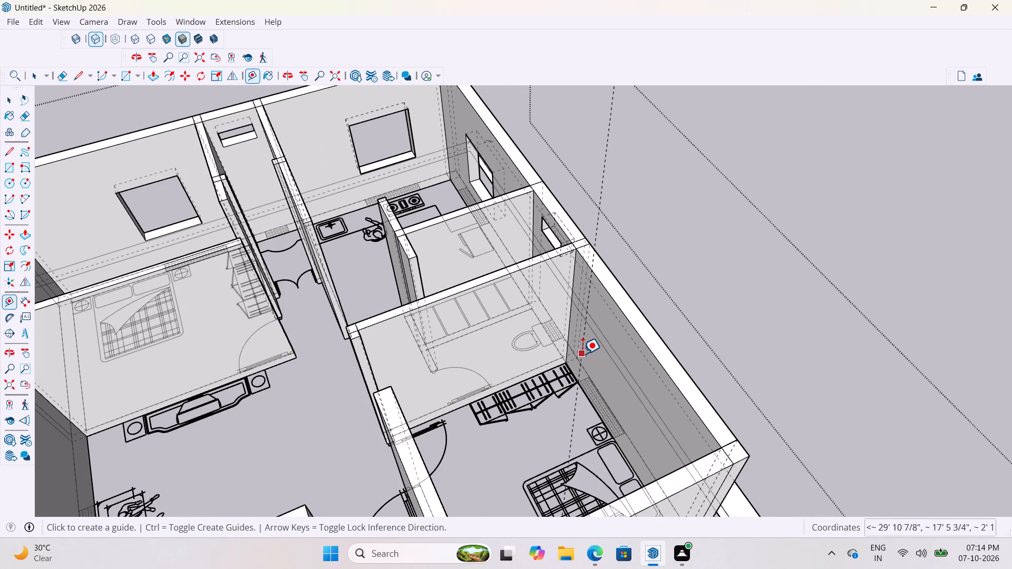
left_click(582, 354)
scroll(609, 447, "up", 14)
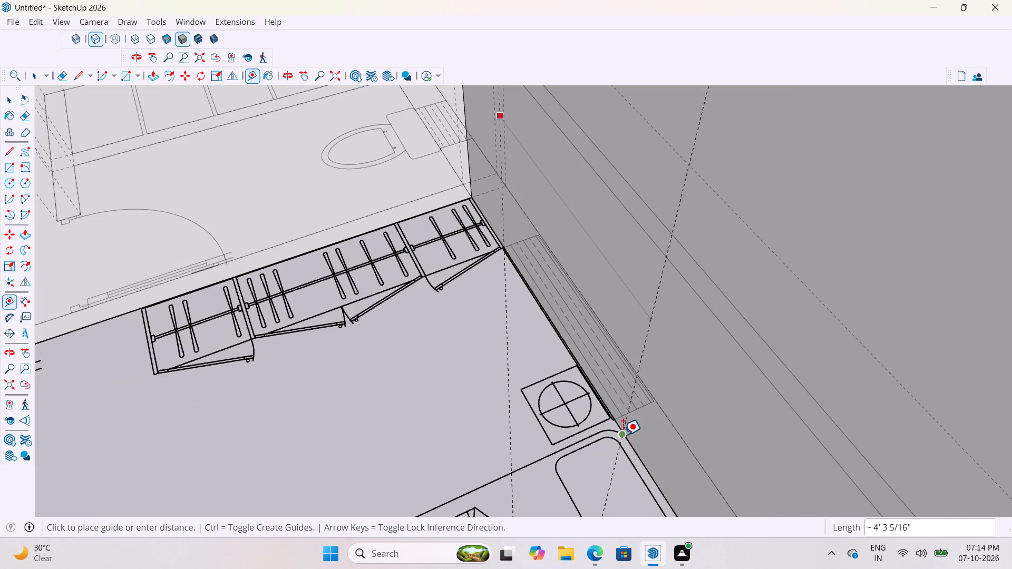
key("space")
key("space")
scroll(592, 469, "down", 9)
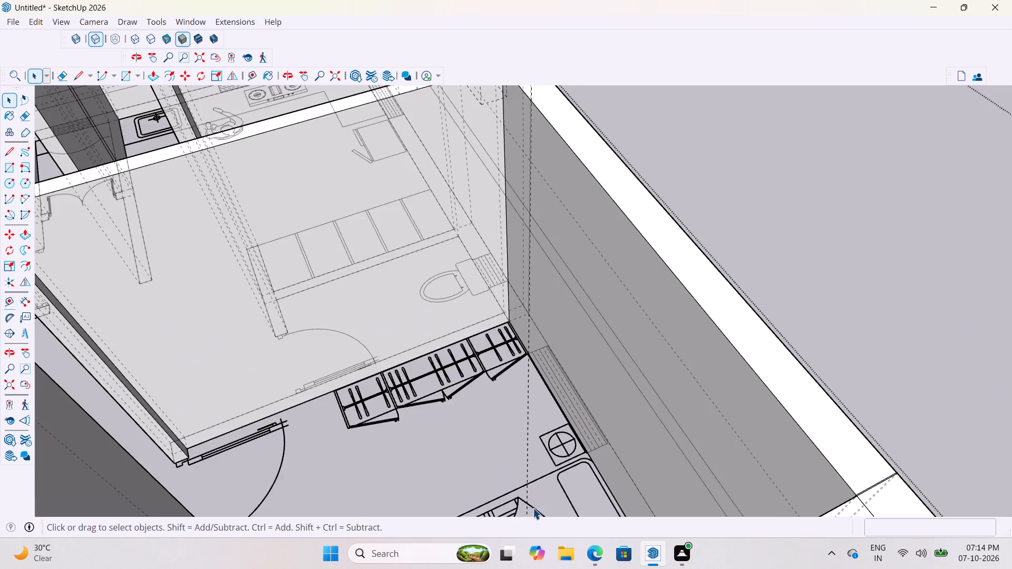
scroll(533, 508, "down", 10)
Close the house group, keep the shaded face style, and turn off the display of back edges.
left_click(757, 305)
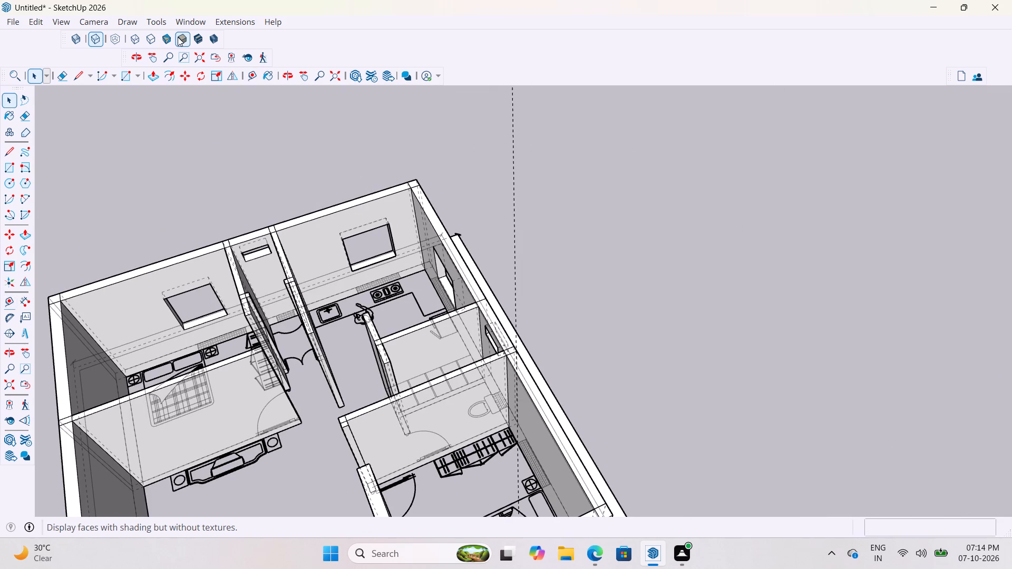
left_click(179, 38)
left_click(610, 205)
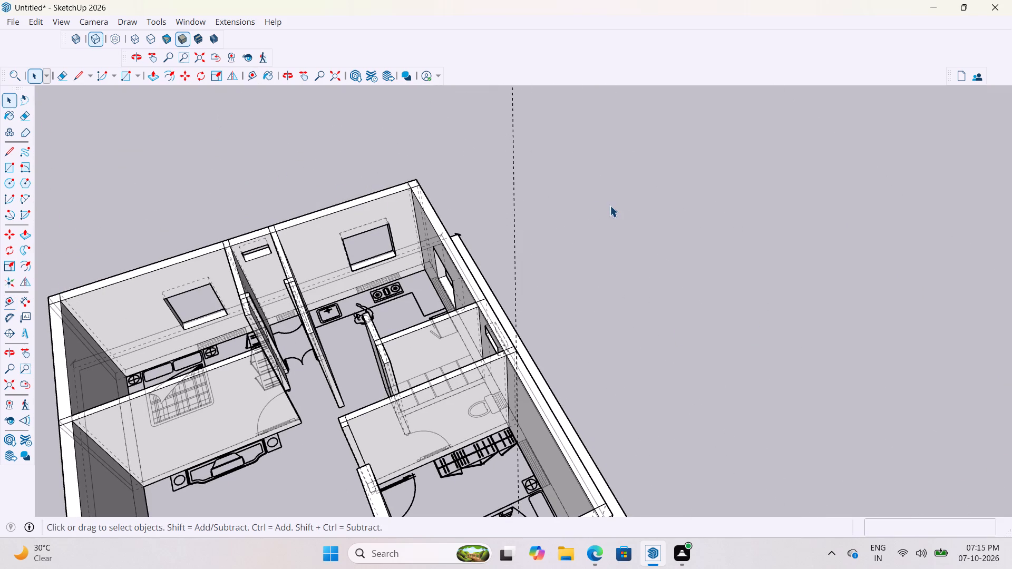
scroll(581, 277, "down", 4)
middle_click_drag(667, 345, 573, 350)
left_click(96, 42)
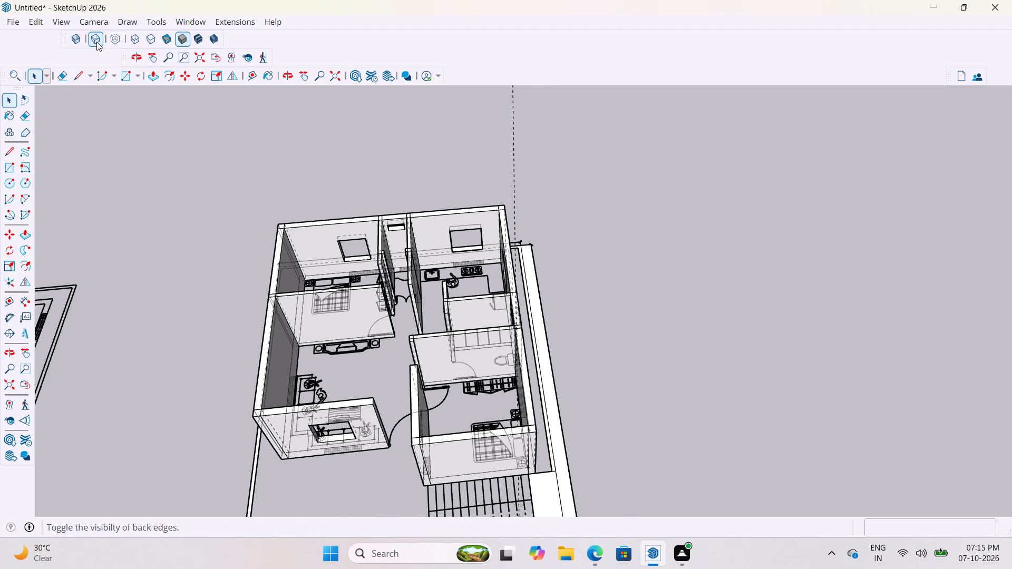
left_click(627, 300)
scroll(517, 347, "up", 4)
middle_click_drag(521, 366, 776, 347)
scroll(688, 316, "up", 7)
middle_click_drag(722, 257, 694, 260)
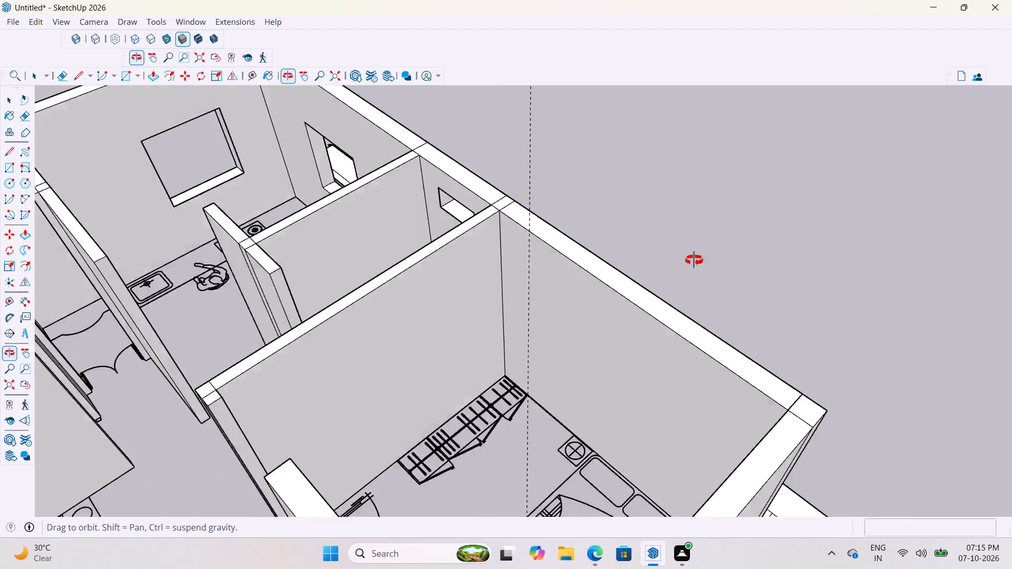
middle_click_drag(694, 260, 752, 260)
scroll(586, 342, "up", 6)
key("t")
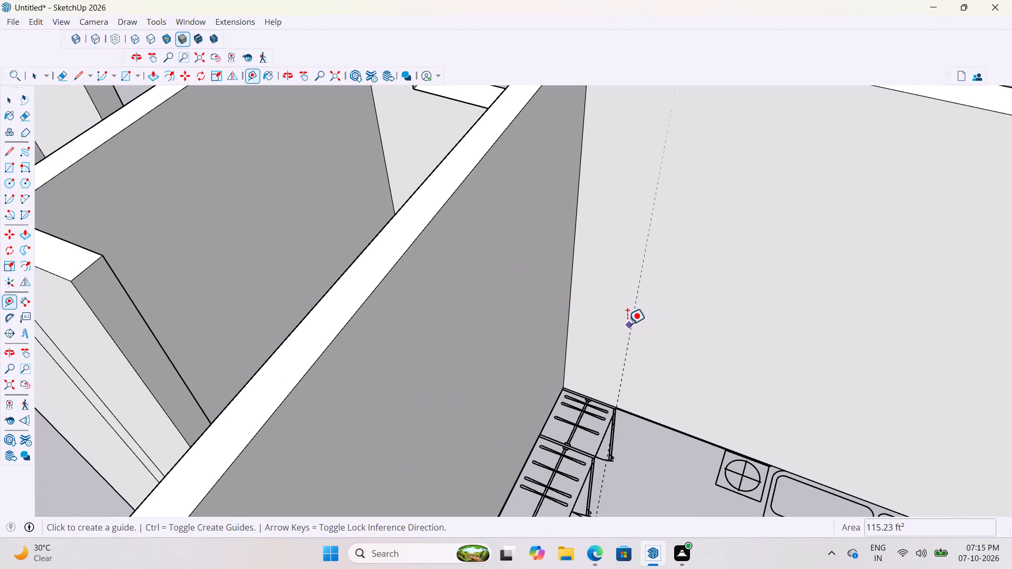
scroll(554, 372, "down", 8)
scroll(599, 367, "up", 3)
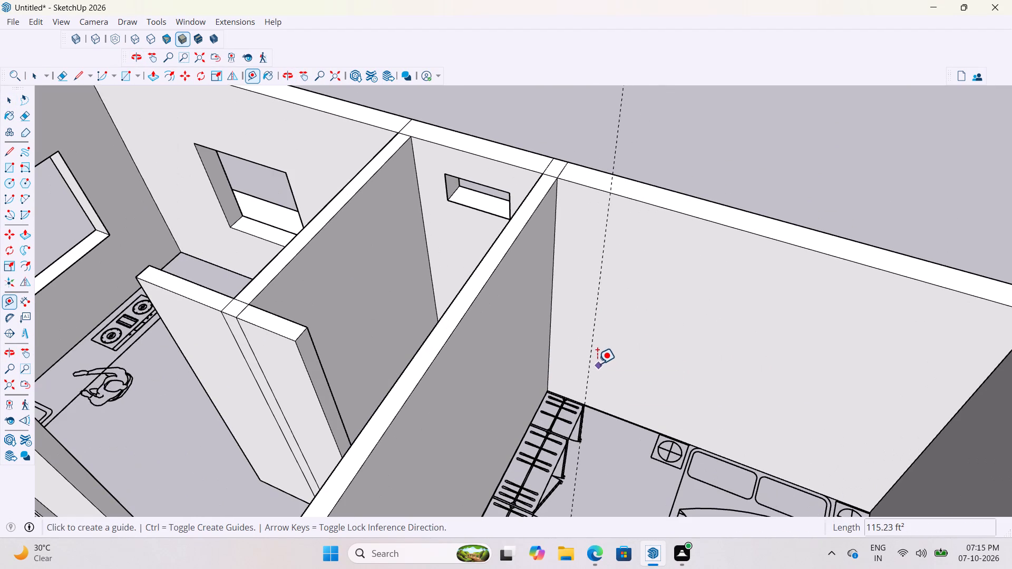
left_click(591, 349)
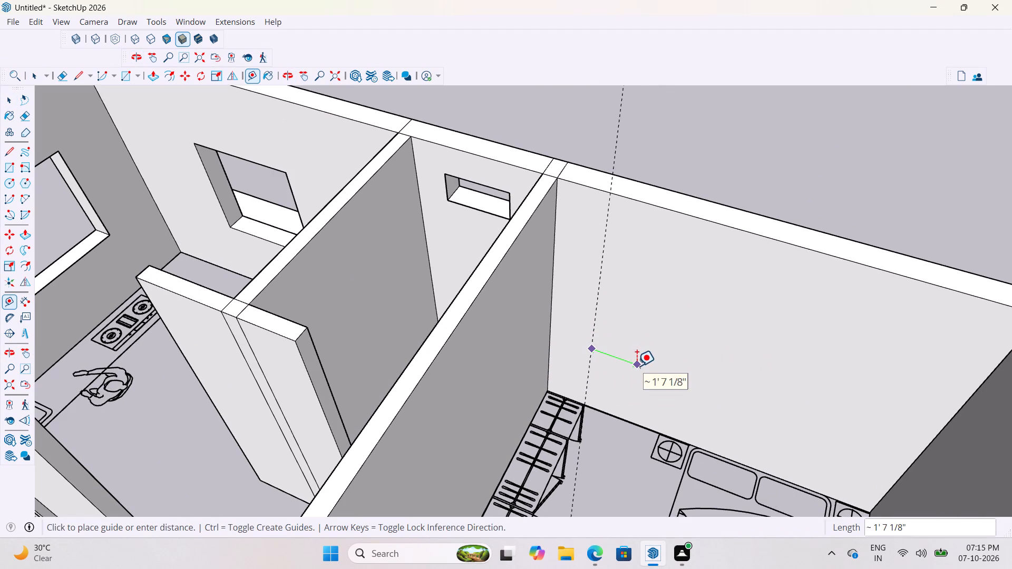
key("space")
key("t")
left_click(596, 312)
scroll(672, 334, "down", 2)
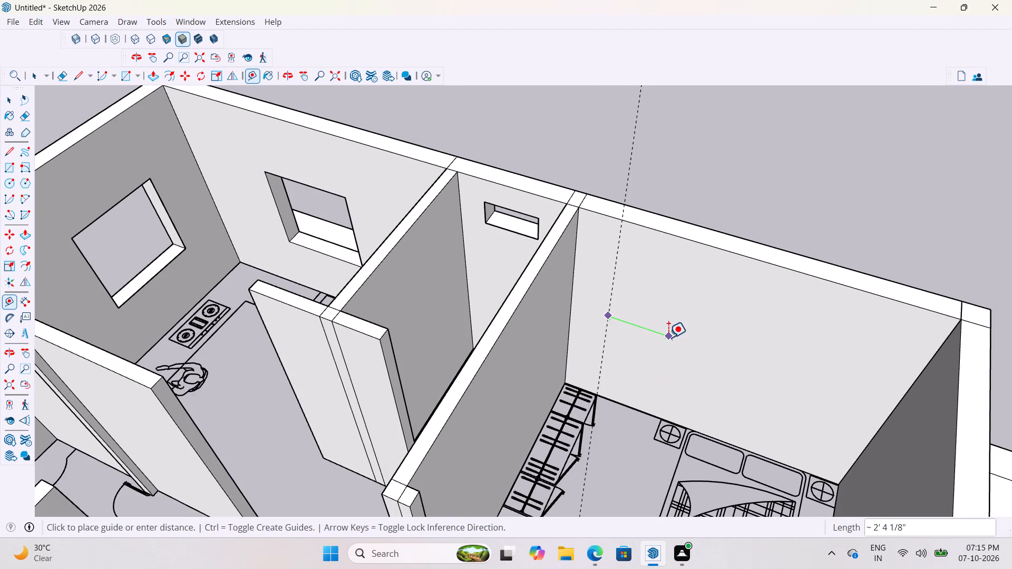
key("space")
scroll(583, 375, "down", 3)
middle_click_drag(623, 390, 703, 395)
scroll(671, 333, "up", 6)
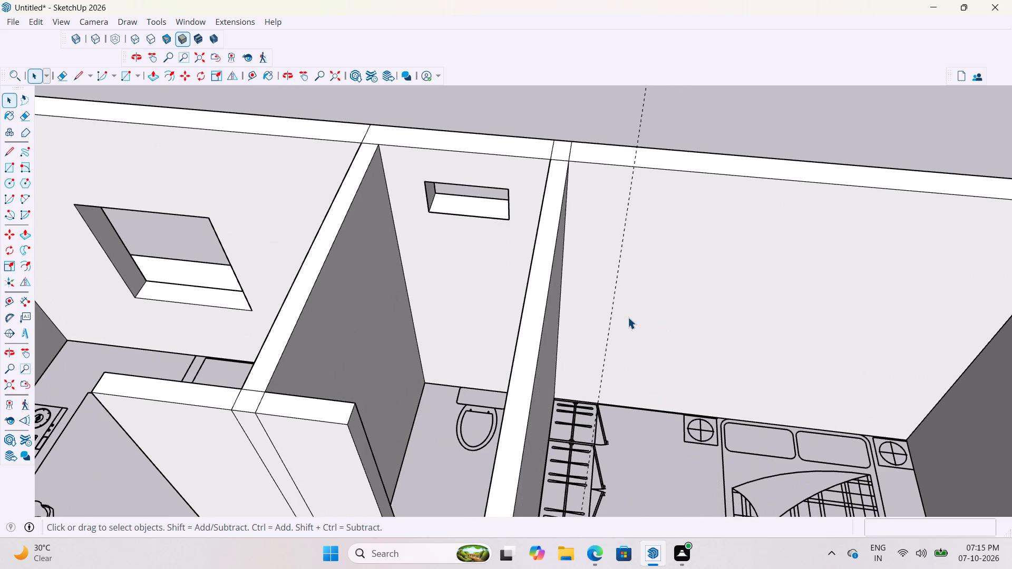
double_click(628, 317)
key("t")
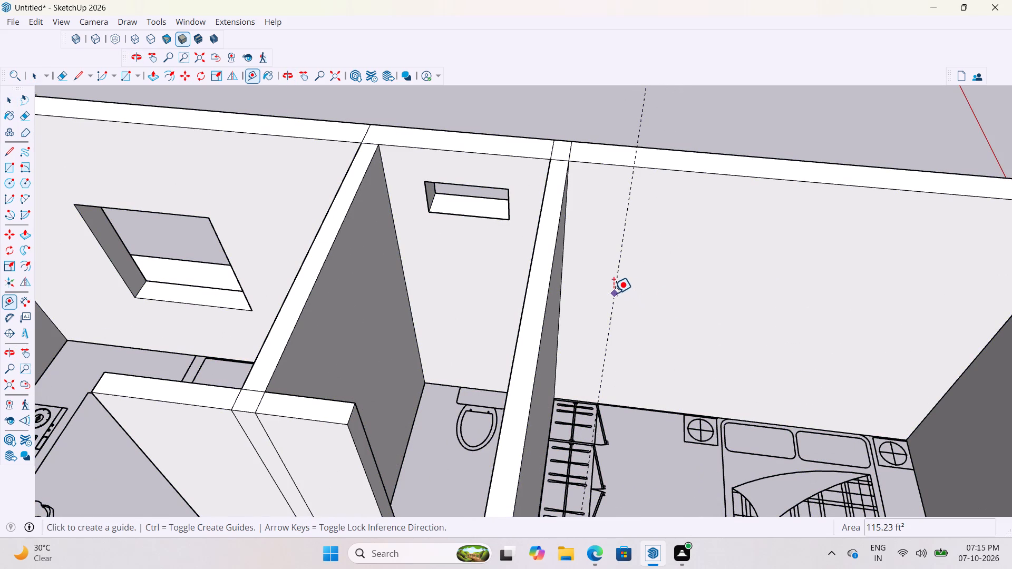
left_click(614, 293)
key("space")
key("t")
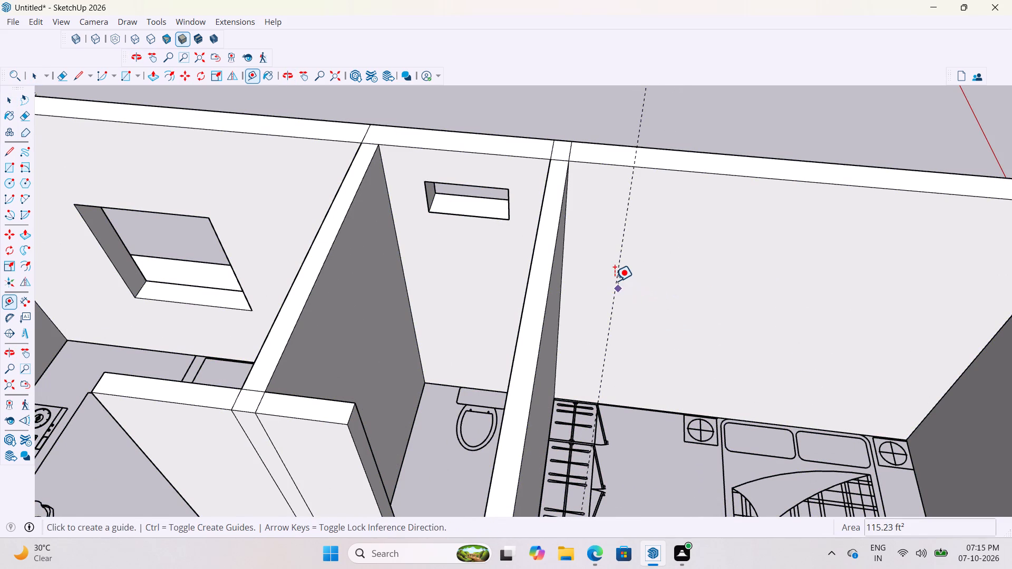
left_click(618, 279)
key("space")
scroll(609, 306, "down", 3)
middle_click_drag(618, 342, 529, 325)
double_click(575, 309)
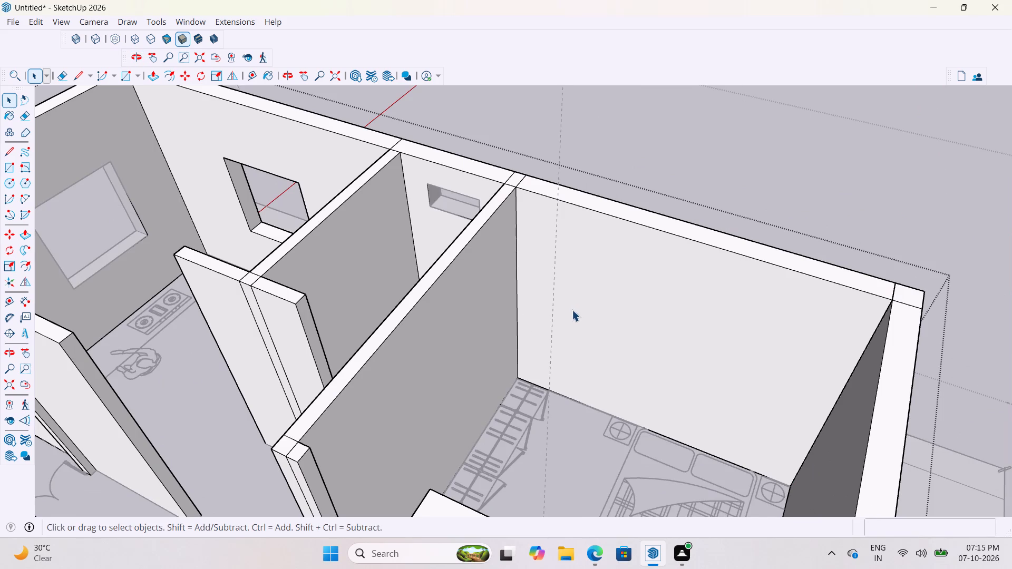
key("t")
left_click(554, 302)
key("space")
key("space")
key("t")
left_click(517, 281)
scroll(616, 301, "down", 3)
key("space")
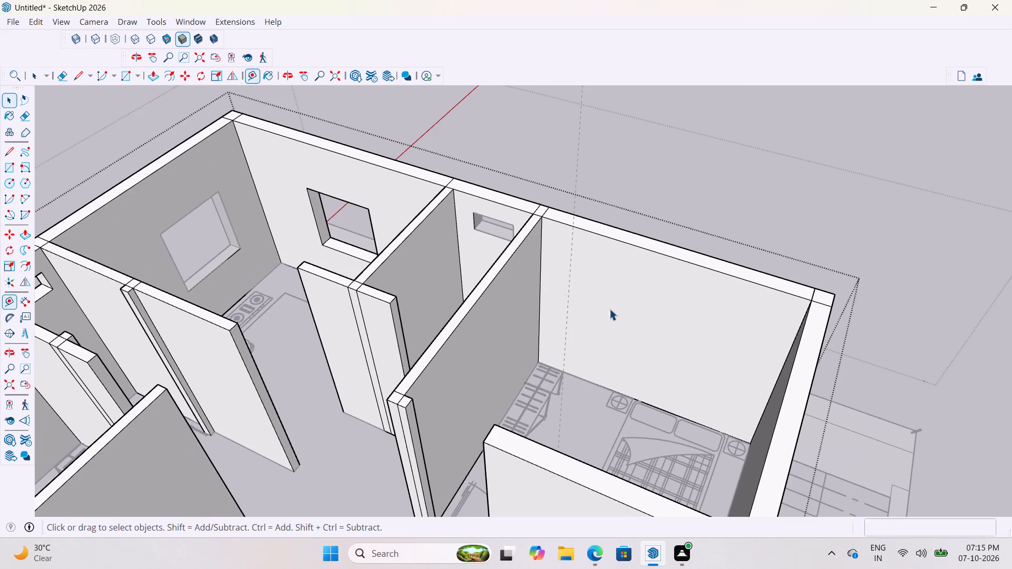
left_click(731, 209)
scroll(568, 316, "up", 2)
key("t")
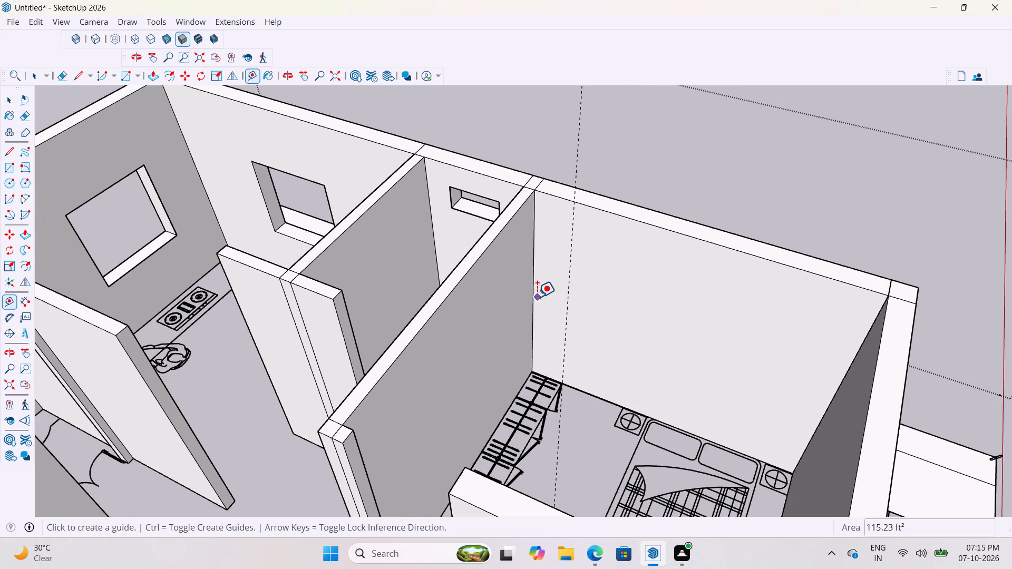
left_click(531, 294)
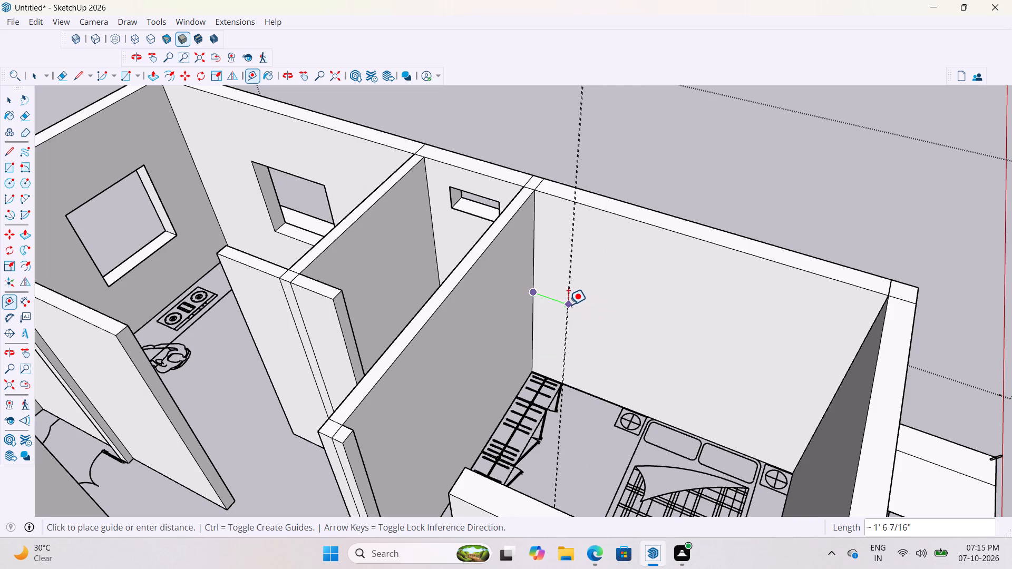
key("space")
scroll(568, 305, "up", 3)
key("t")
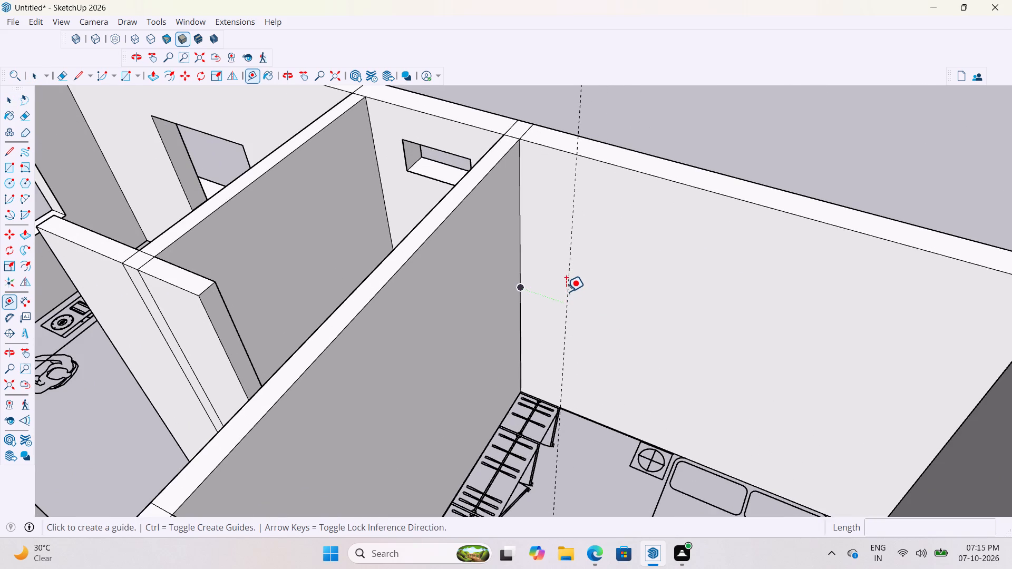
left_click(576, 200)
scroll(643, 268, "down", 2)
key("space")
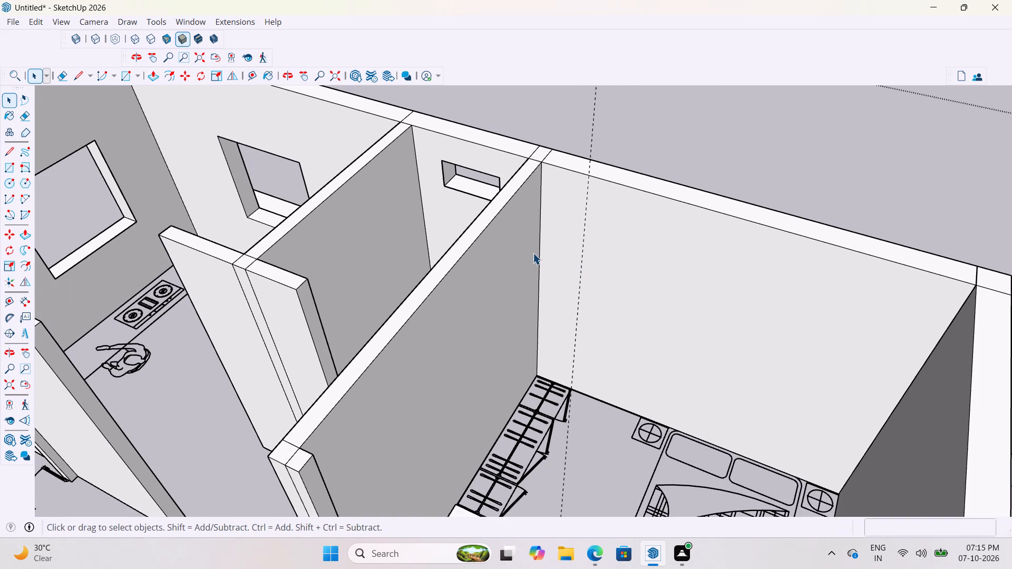
Place a vertical guide on the bedroom's outer wall about 1' 6" from the inside corner, at the existing guide.
key("t")
left_click(542, 256)
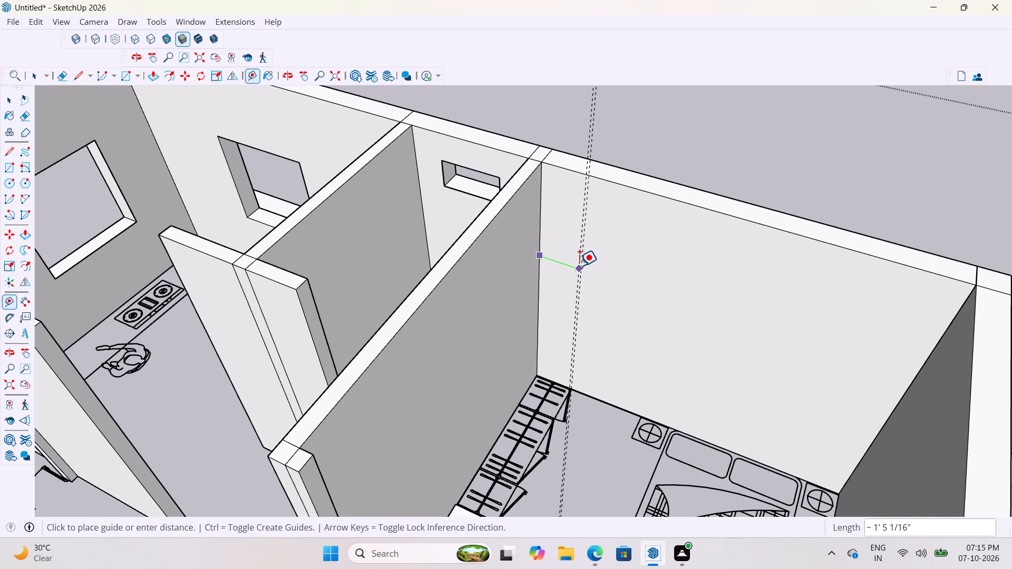
scroll(583, 254, "up", 8)
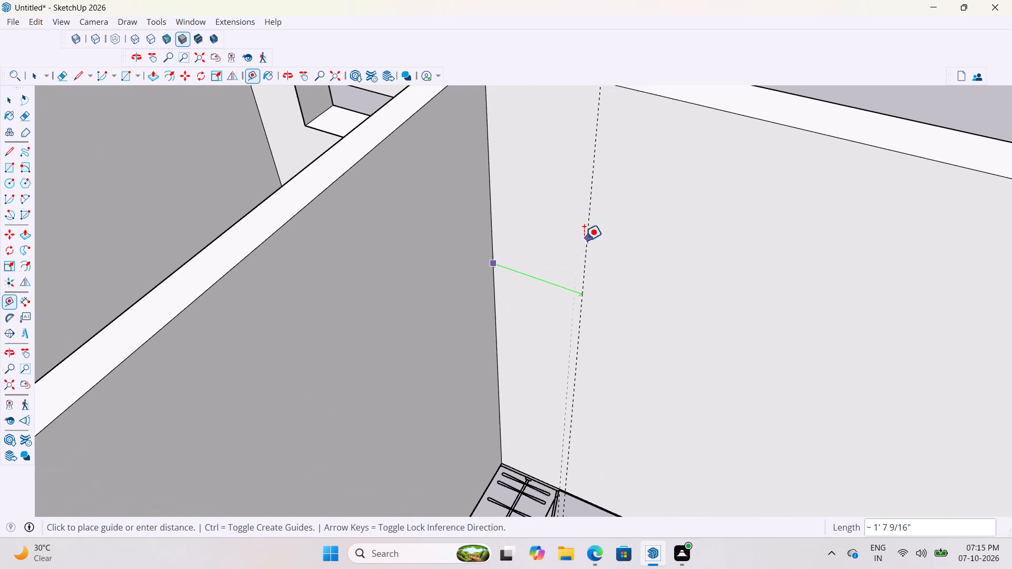
scroll(572, 320, "down", 3)
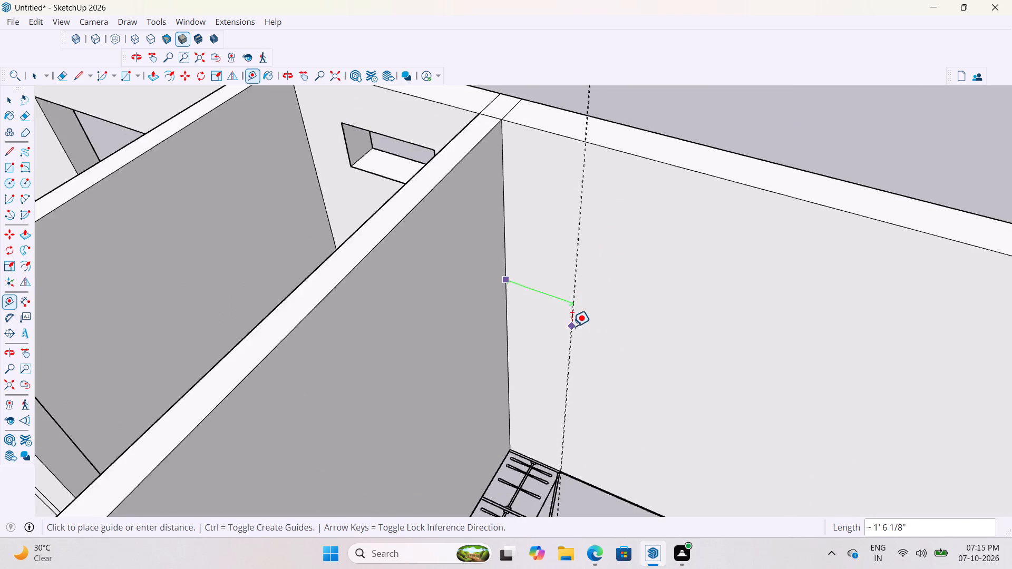
scroll(572, 327, "down", 9)
scroll(576, 274, "up", 14)
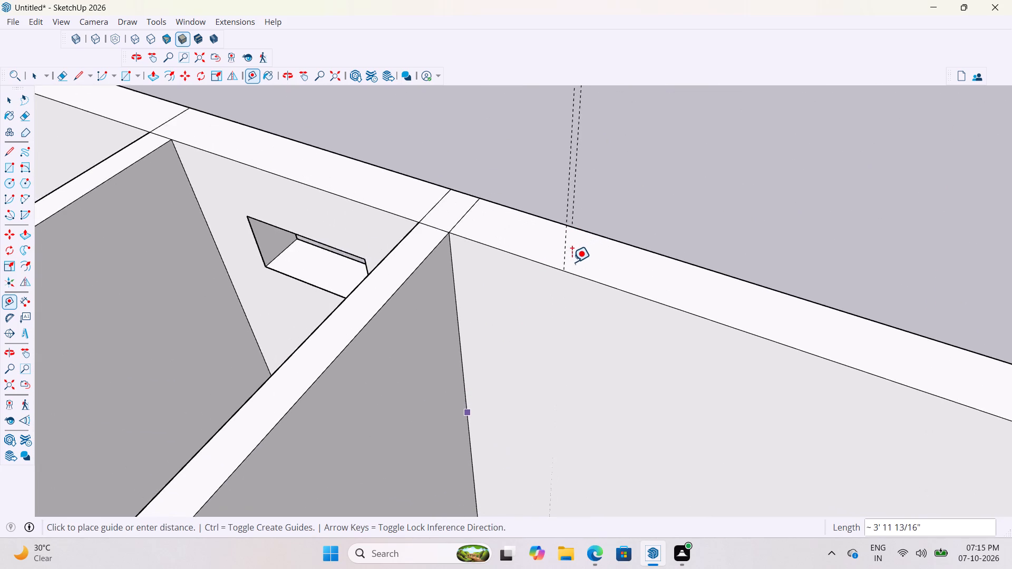
scroll(572, 262, "up", 5)
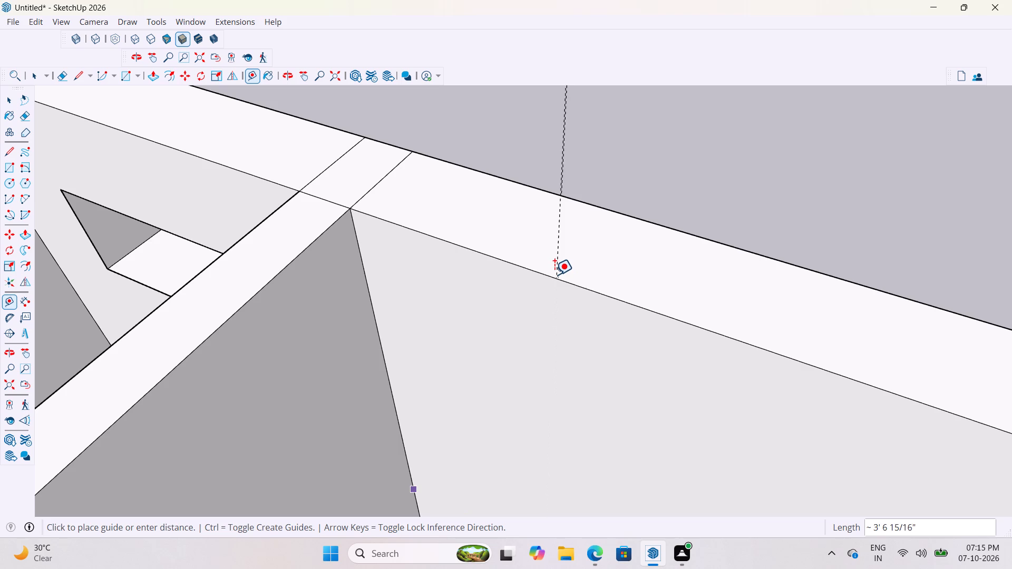
scroll(554, 275, "up", 3)
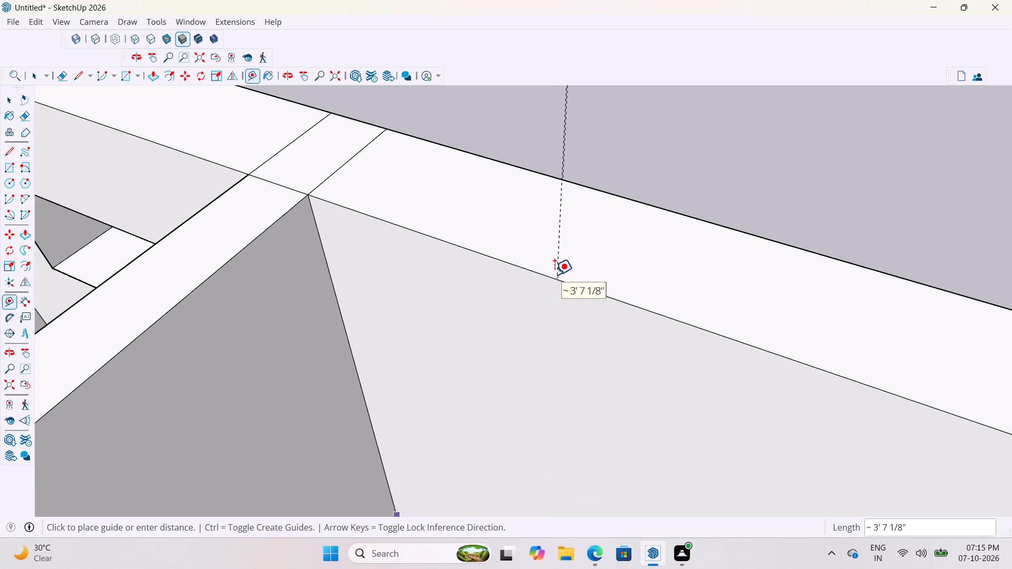
scroll(554, 275, "up", 12)
left_click(560, 281)
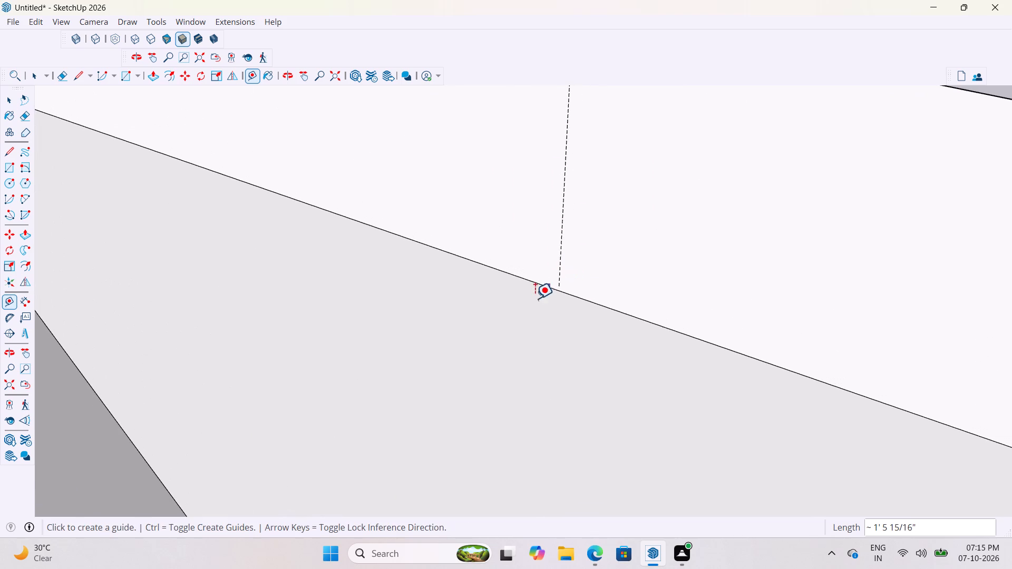
scroll(534, 312, "down", 20)
scroll(534, 312, "down", 4)
key("space")
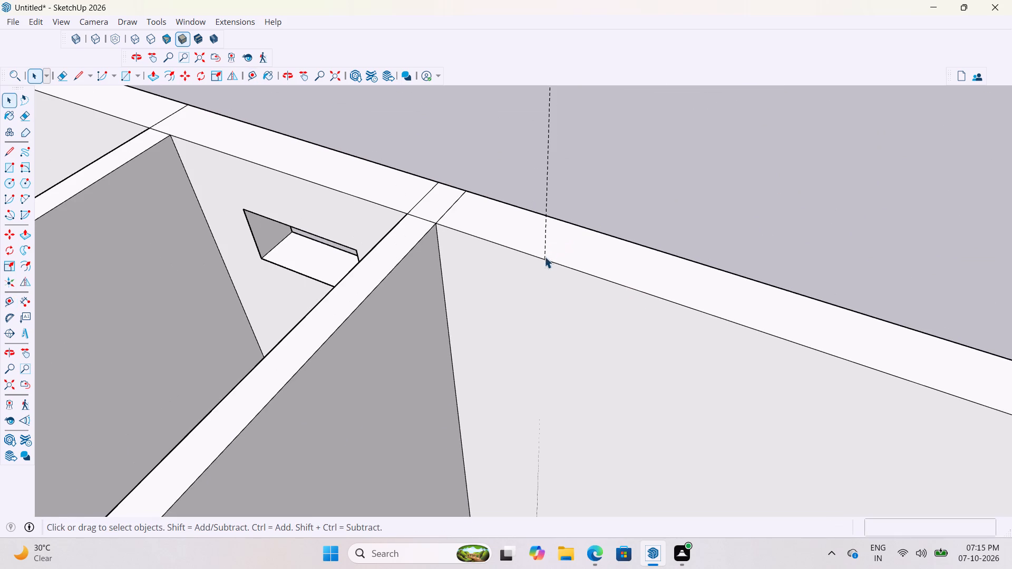
key("space")
Add a second vertical guide on the bedroom's outer wall, offset 4' from the guide at the wardrobe.
key("t")
left_click(546, 222)
scroll(611, 256, "down", 4)
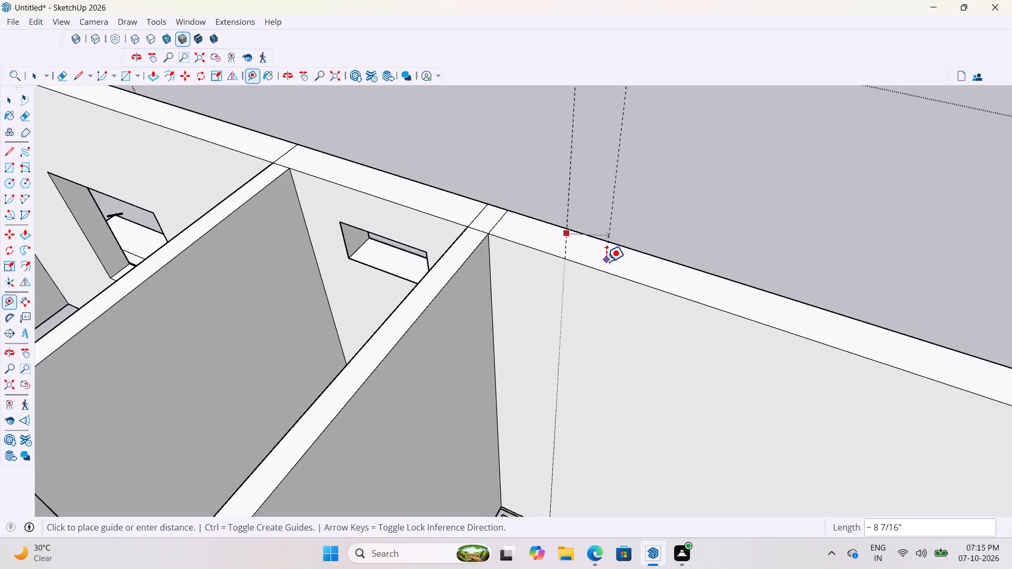
scroll(606, 262, "down", 6)
scroll(693, 344, "down", 5)
type("4'")
key("Return")
key("Return")
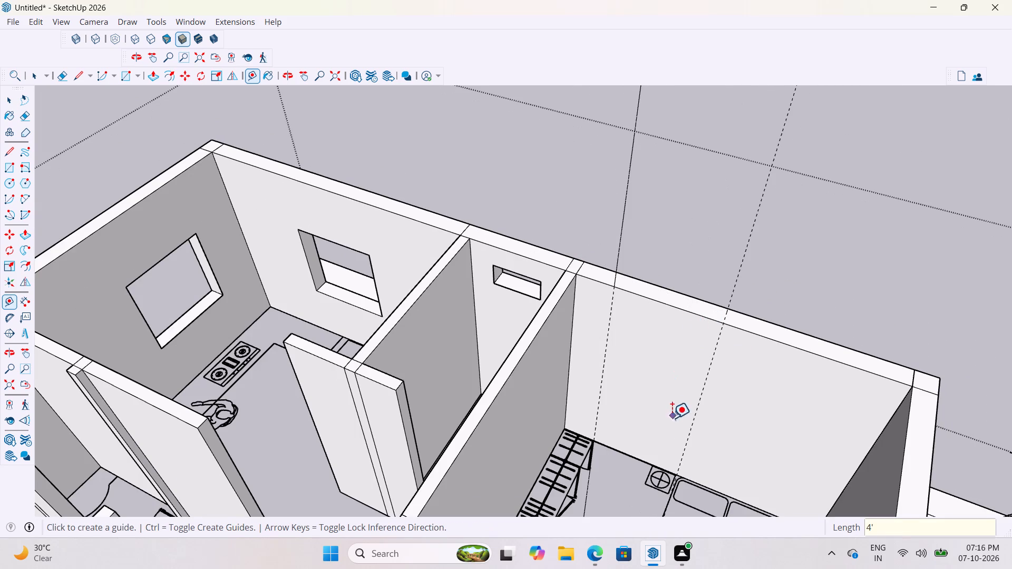
Place a horizontal guide on the bedroom's outer wall 3' above its floor edge.
left_click(628, 456)
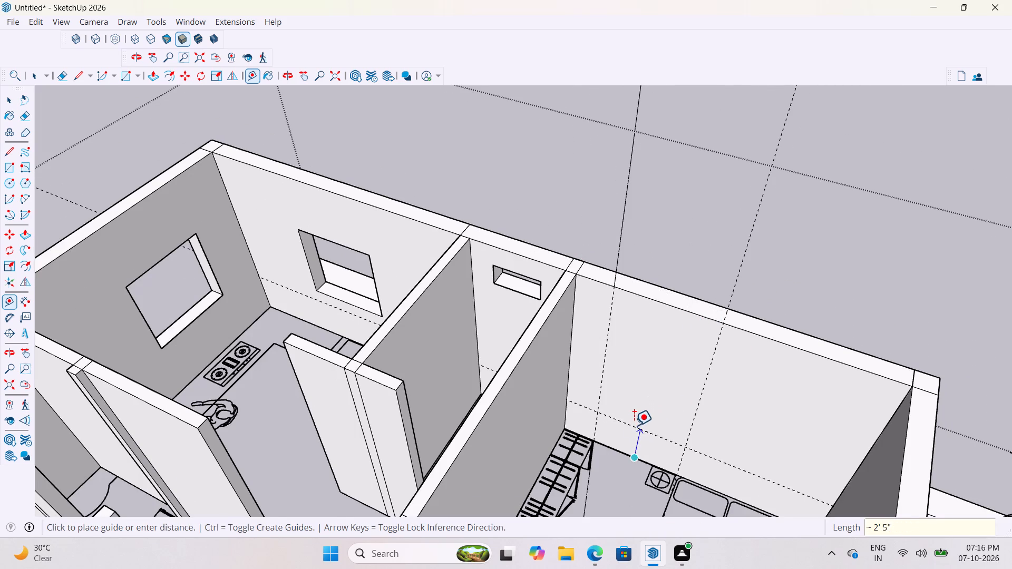
type("3'")
key("Return")
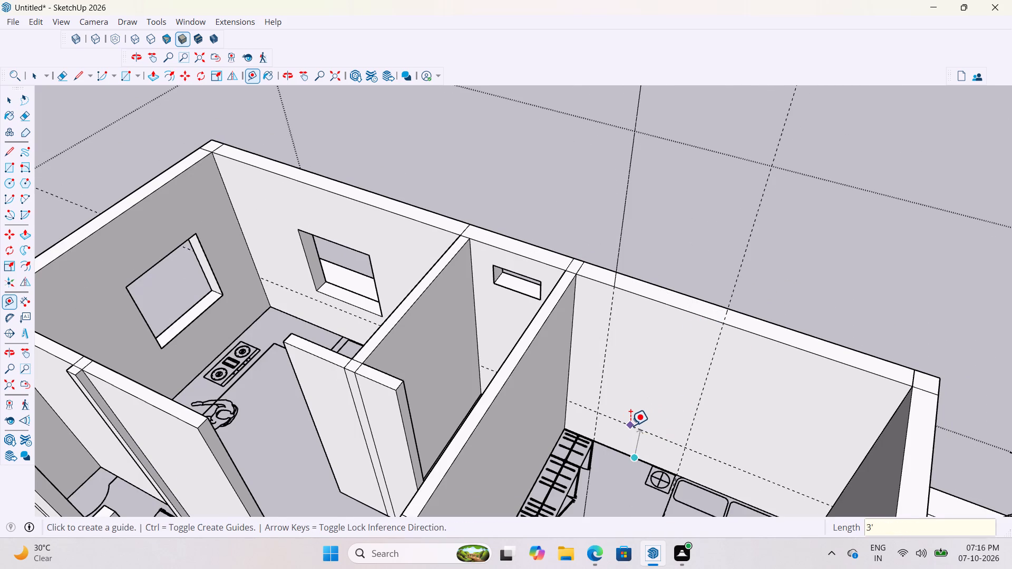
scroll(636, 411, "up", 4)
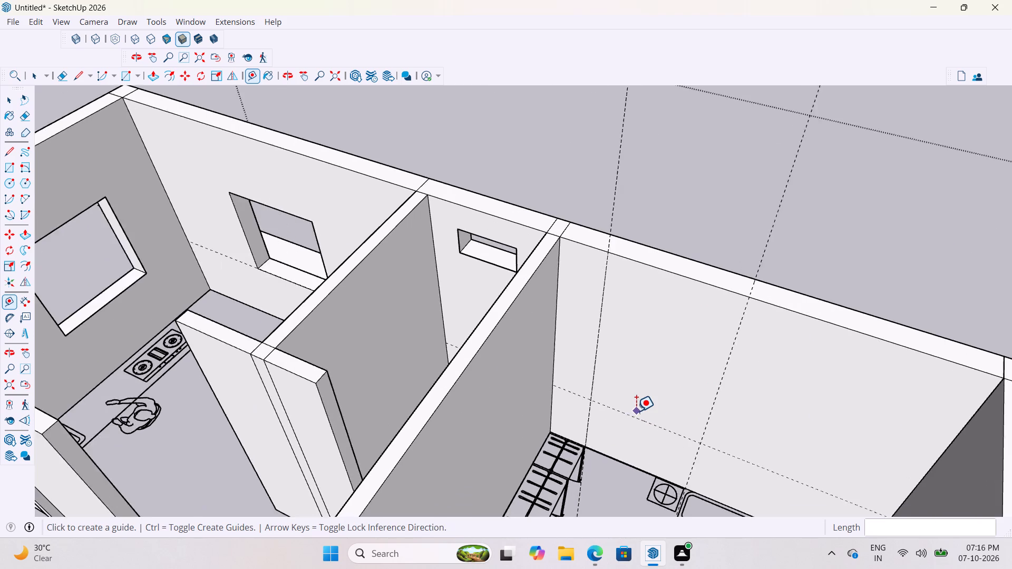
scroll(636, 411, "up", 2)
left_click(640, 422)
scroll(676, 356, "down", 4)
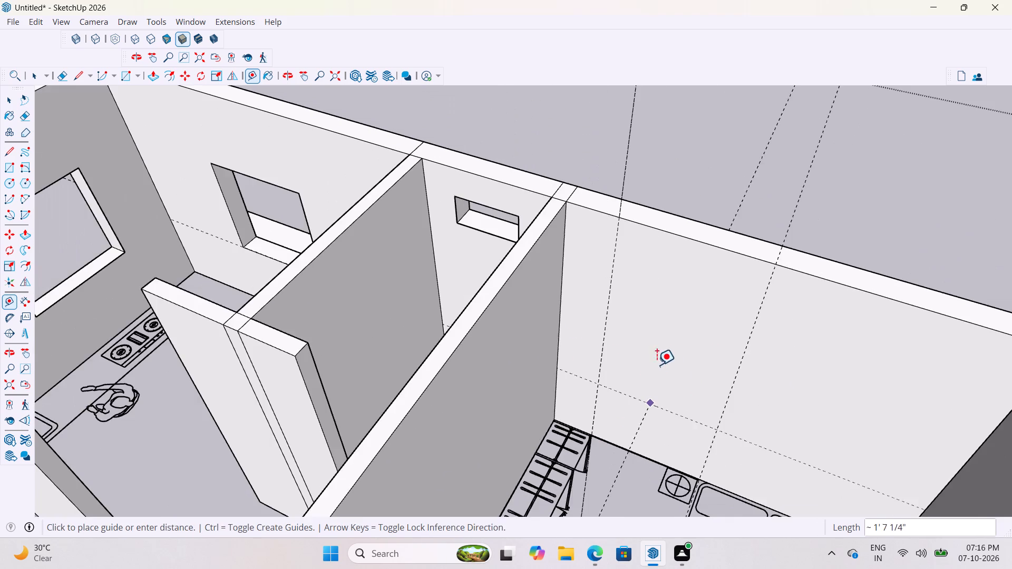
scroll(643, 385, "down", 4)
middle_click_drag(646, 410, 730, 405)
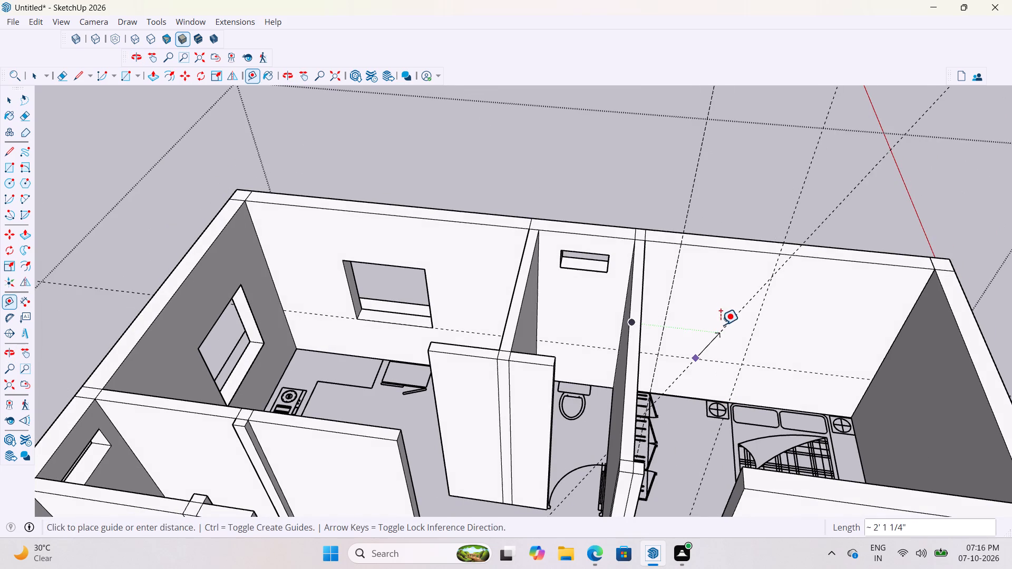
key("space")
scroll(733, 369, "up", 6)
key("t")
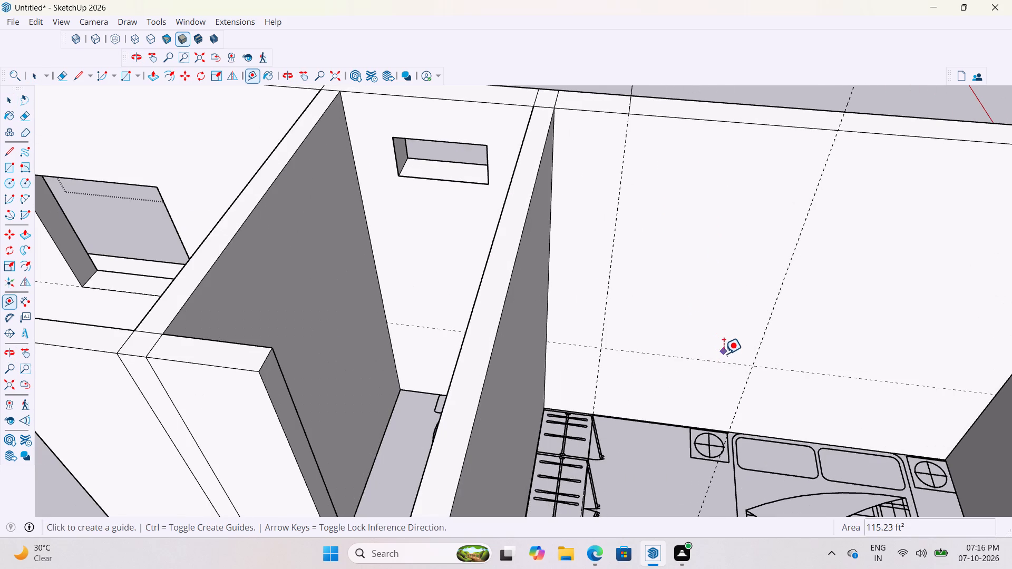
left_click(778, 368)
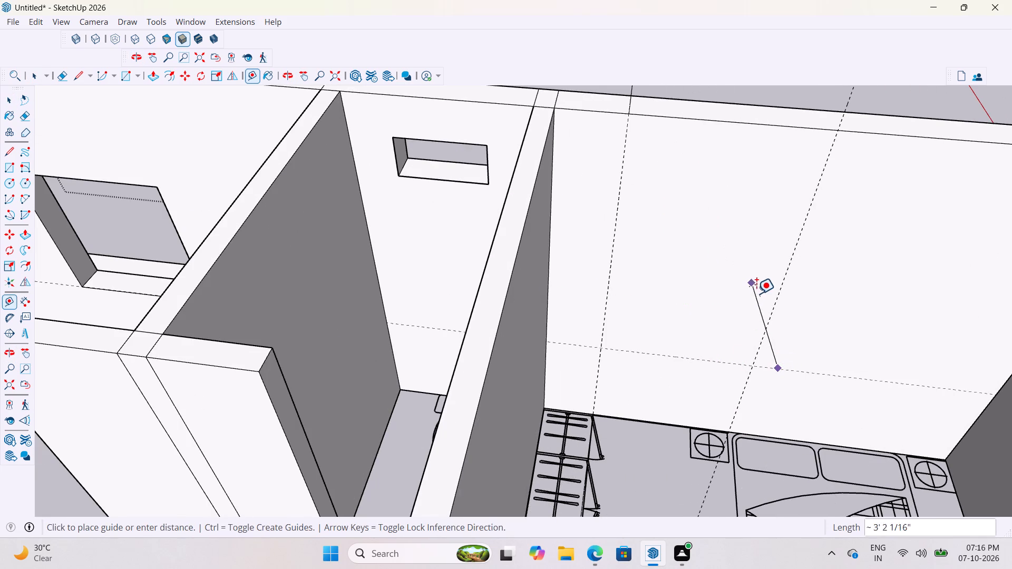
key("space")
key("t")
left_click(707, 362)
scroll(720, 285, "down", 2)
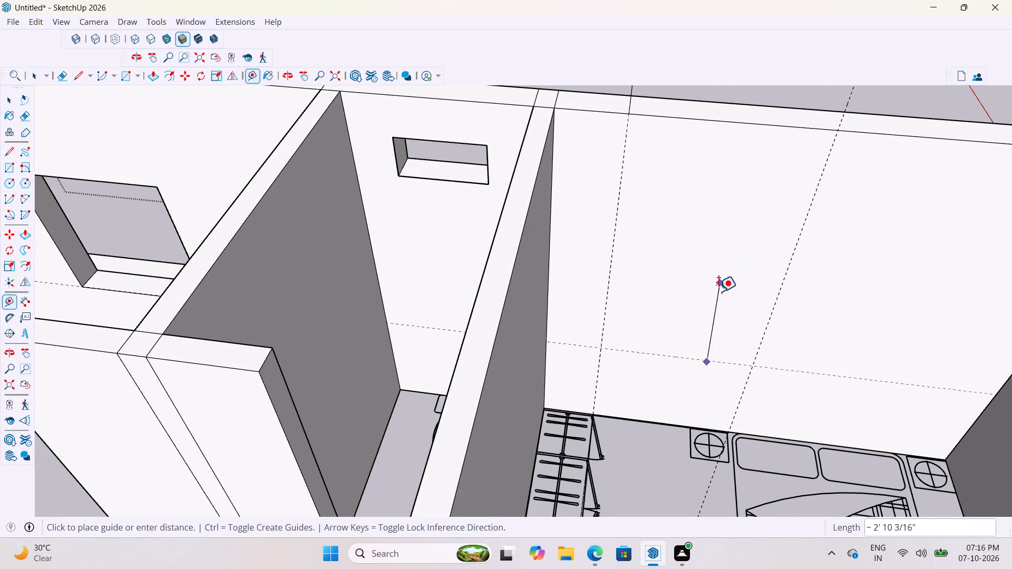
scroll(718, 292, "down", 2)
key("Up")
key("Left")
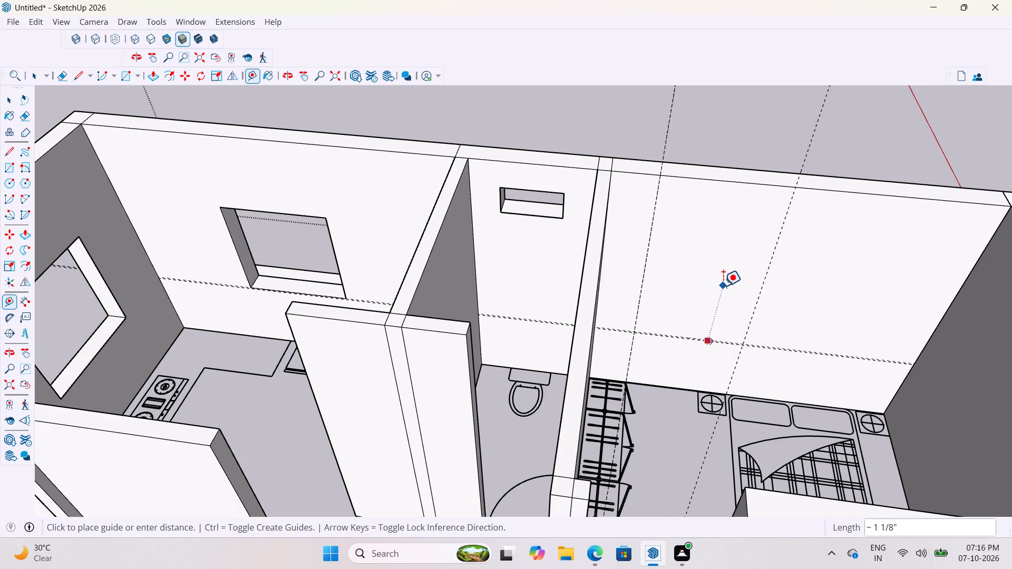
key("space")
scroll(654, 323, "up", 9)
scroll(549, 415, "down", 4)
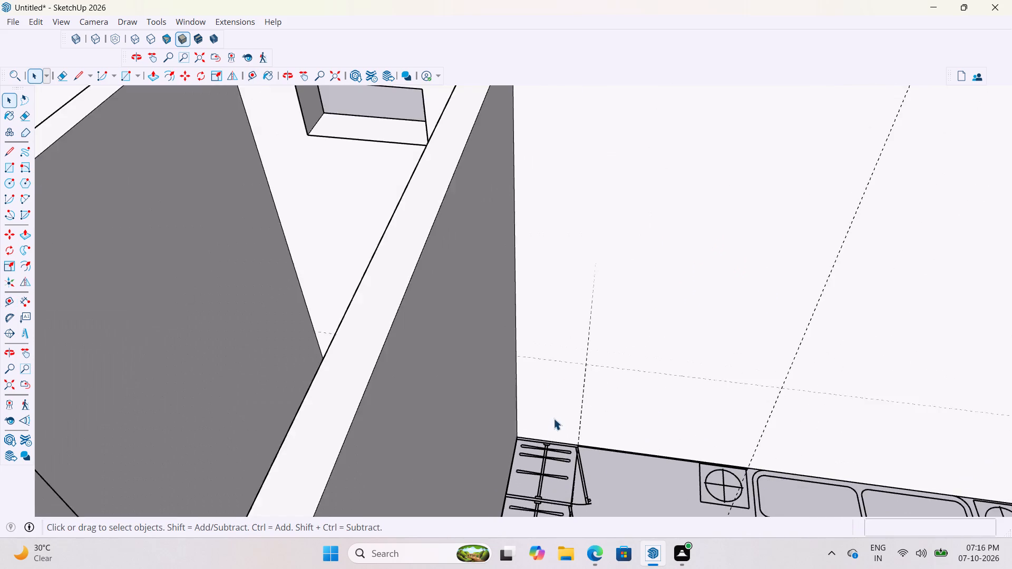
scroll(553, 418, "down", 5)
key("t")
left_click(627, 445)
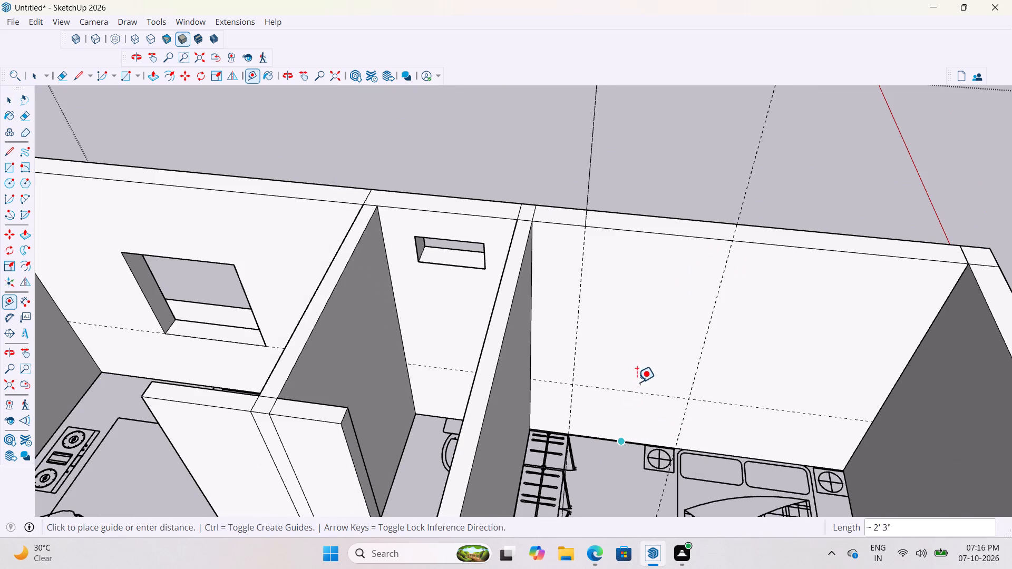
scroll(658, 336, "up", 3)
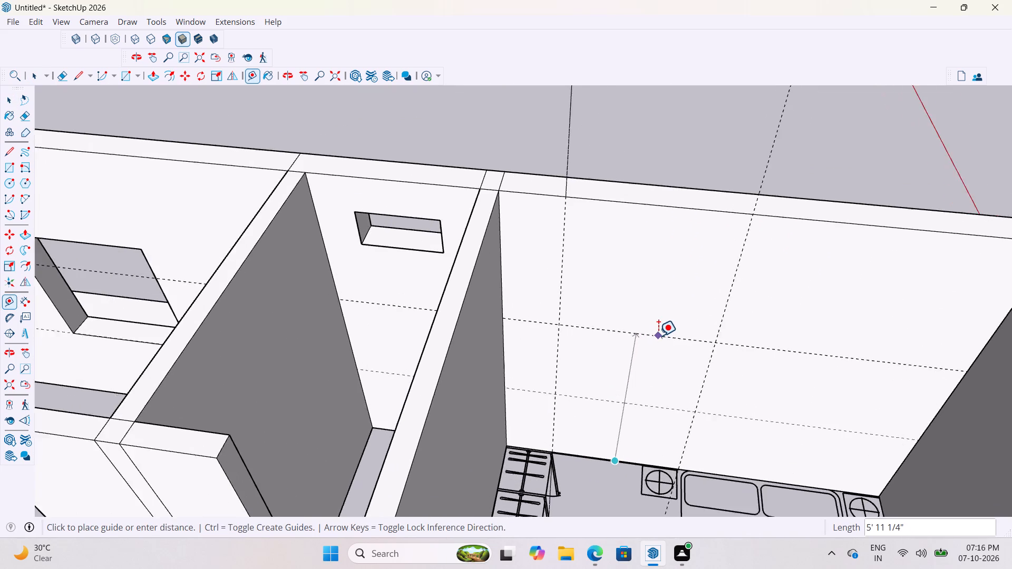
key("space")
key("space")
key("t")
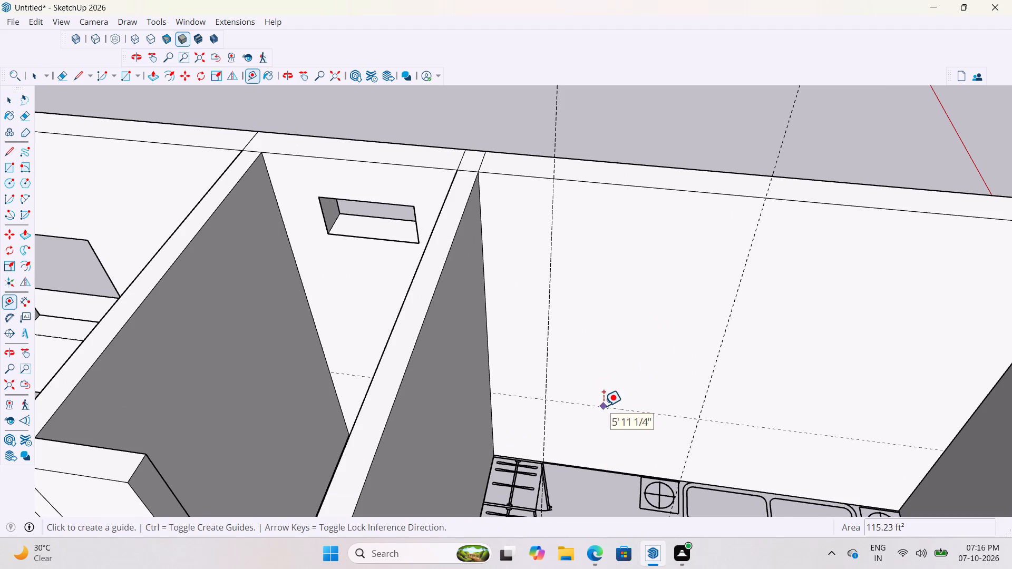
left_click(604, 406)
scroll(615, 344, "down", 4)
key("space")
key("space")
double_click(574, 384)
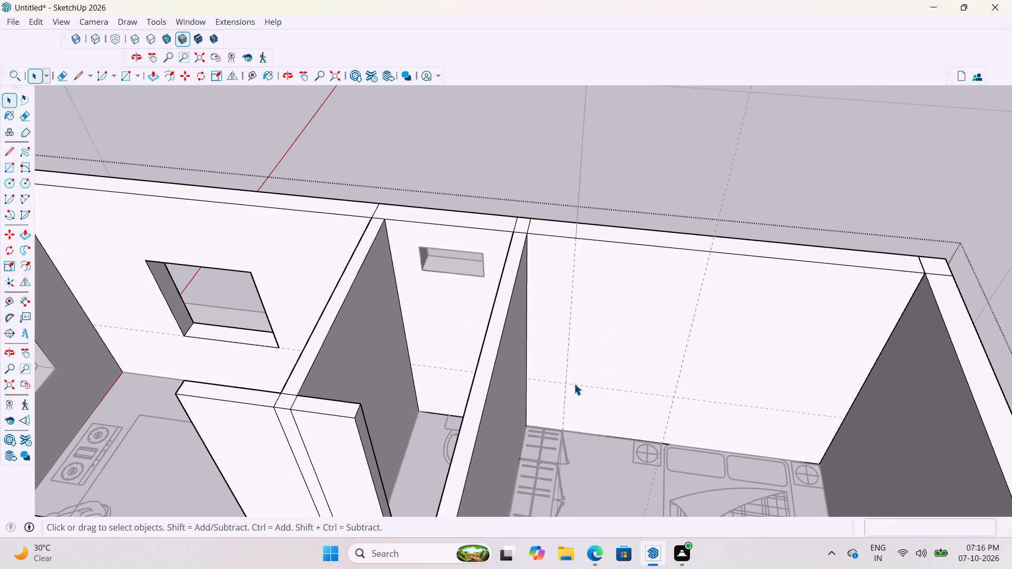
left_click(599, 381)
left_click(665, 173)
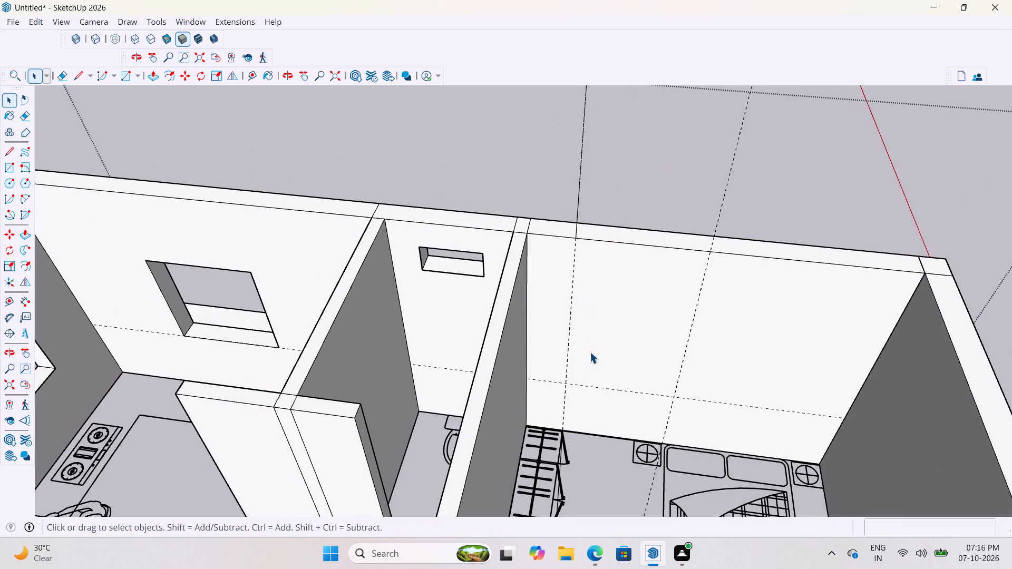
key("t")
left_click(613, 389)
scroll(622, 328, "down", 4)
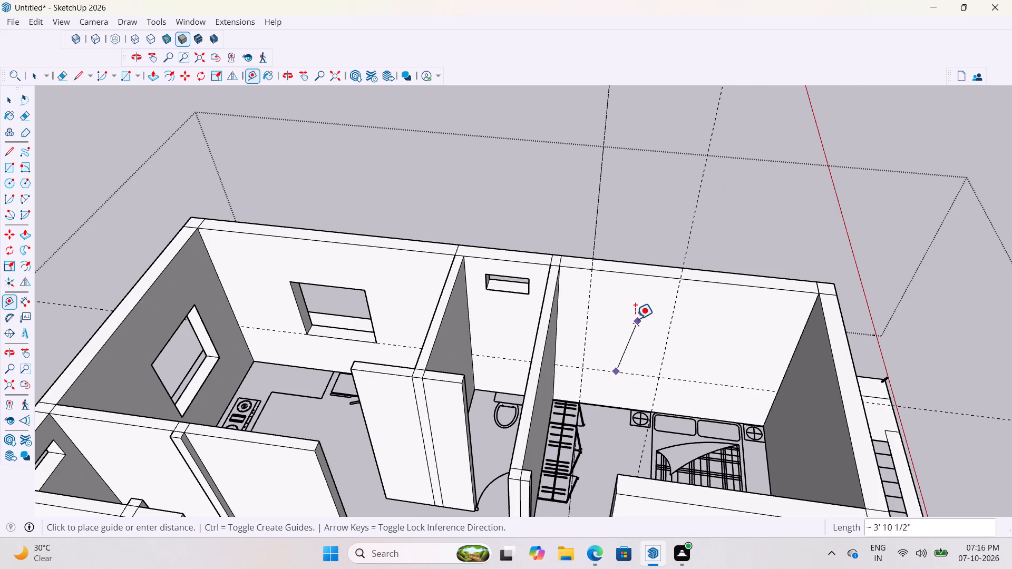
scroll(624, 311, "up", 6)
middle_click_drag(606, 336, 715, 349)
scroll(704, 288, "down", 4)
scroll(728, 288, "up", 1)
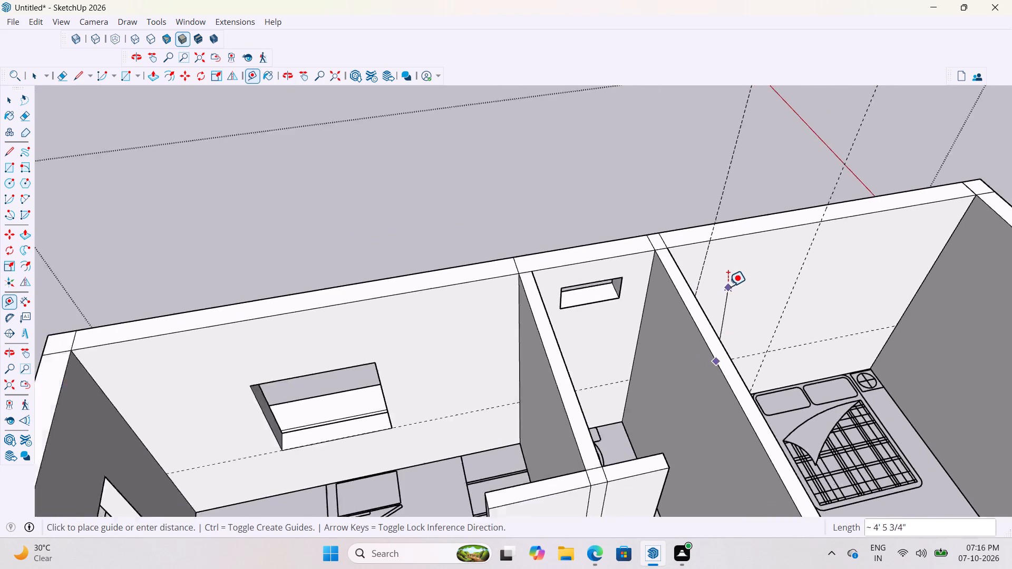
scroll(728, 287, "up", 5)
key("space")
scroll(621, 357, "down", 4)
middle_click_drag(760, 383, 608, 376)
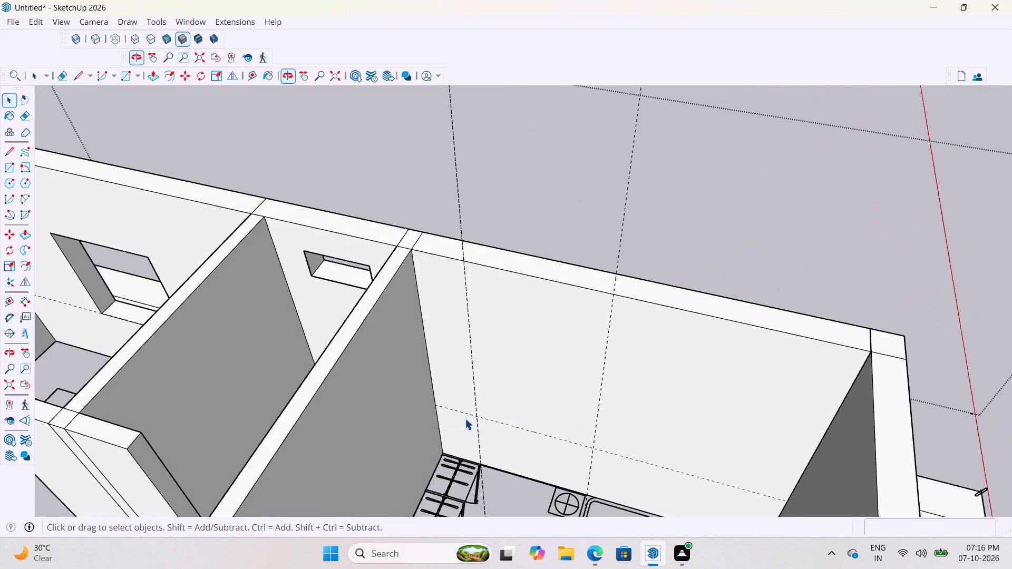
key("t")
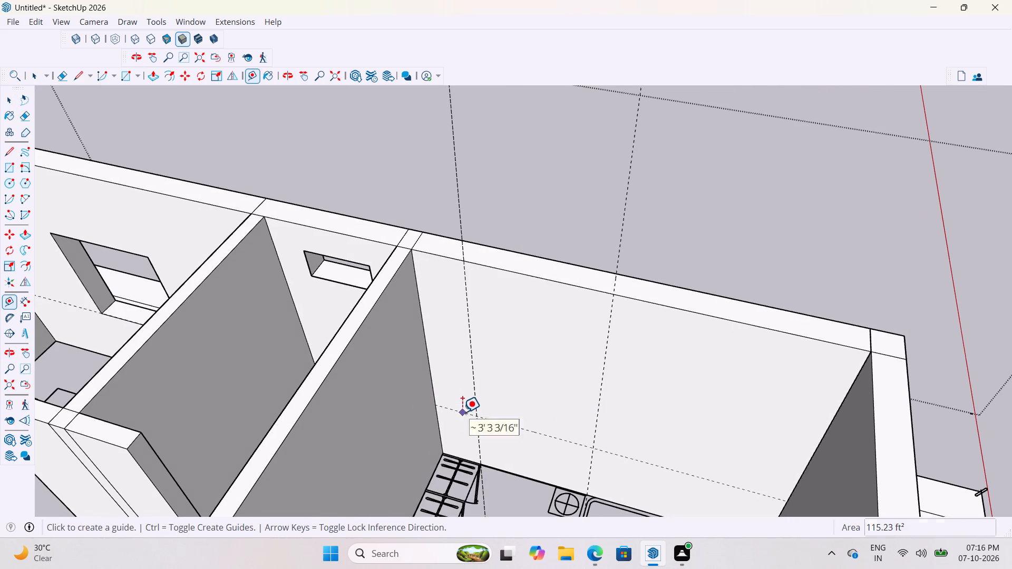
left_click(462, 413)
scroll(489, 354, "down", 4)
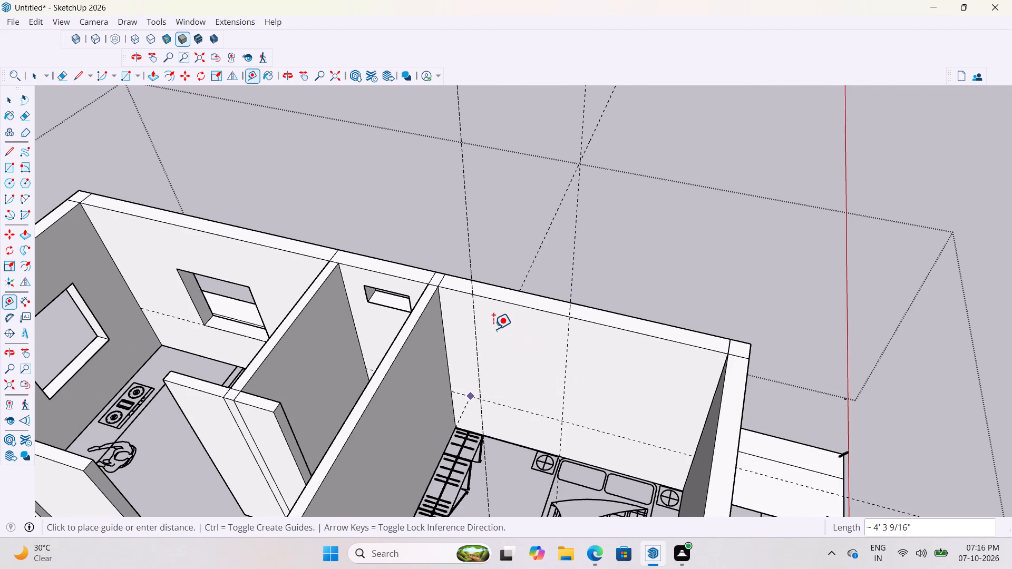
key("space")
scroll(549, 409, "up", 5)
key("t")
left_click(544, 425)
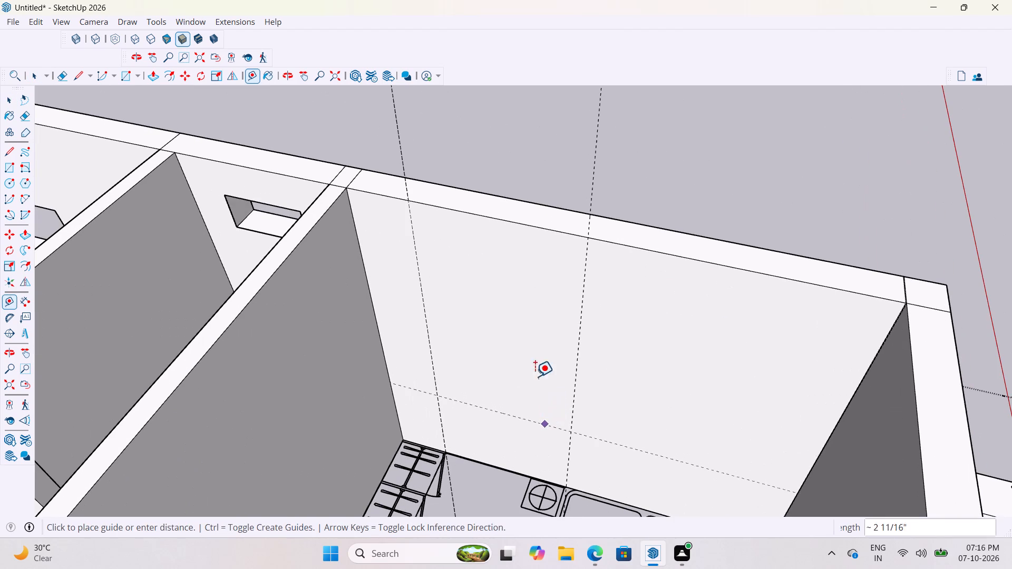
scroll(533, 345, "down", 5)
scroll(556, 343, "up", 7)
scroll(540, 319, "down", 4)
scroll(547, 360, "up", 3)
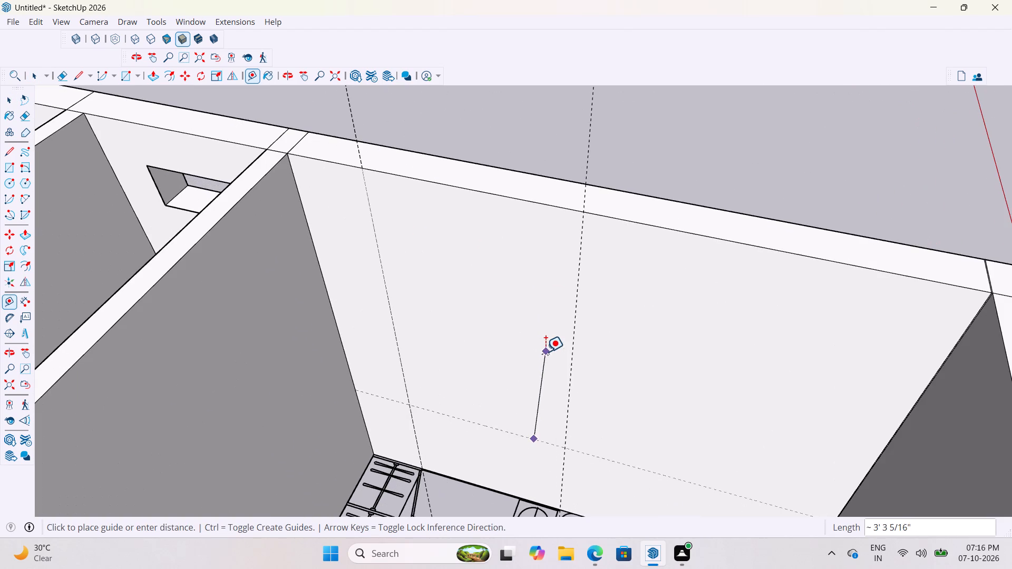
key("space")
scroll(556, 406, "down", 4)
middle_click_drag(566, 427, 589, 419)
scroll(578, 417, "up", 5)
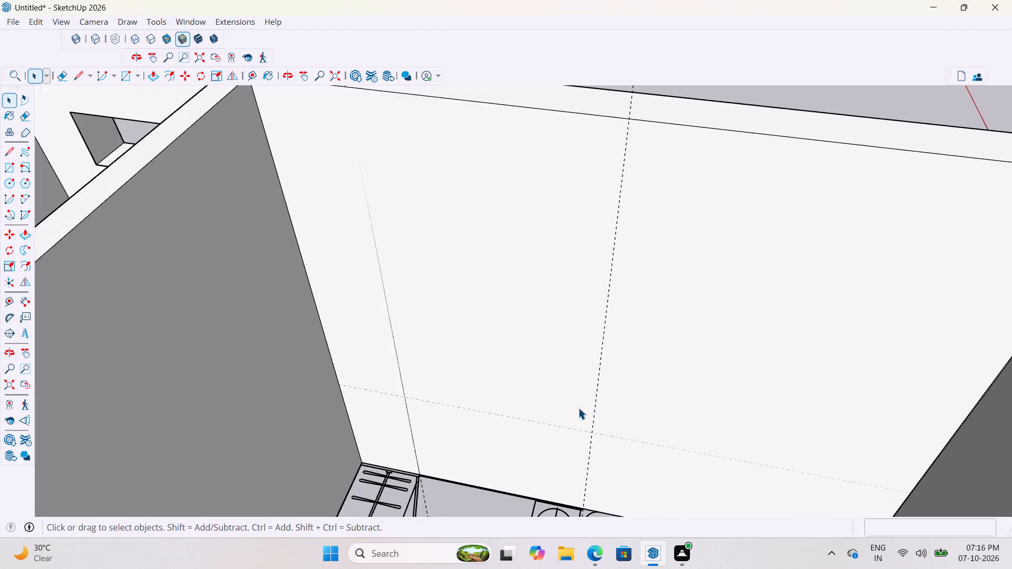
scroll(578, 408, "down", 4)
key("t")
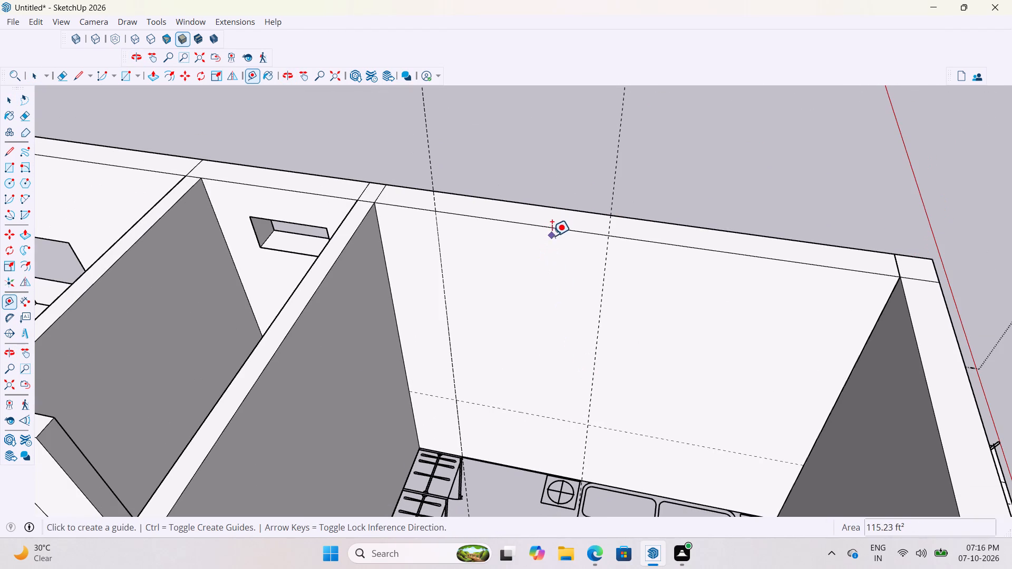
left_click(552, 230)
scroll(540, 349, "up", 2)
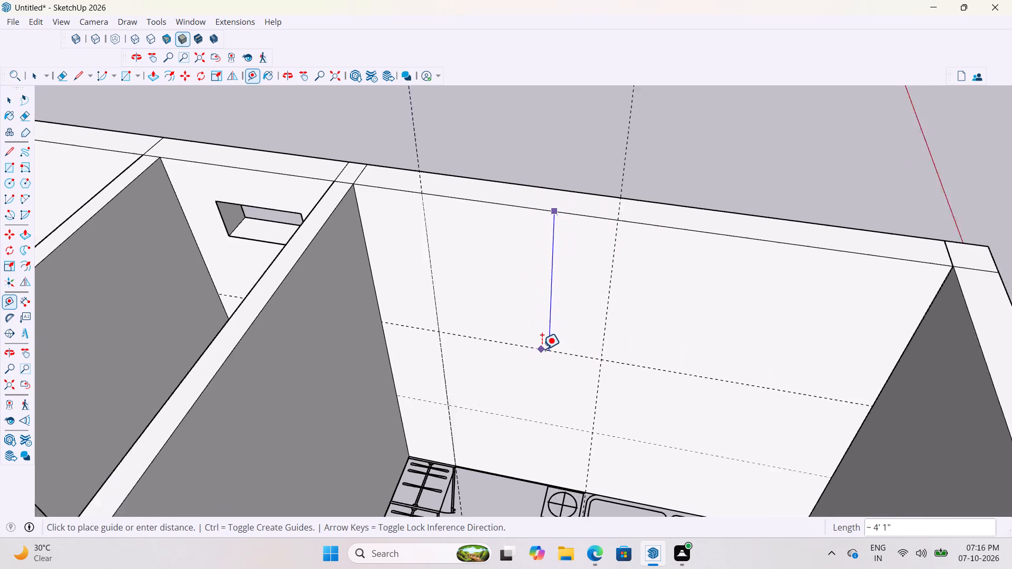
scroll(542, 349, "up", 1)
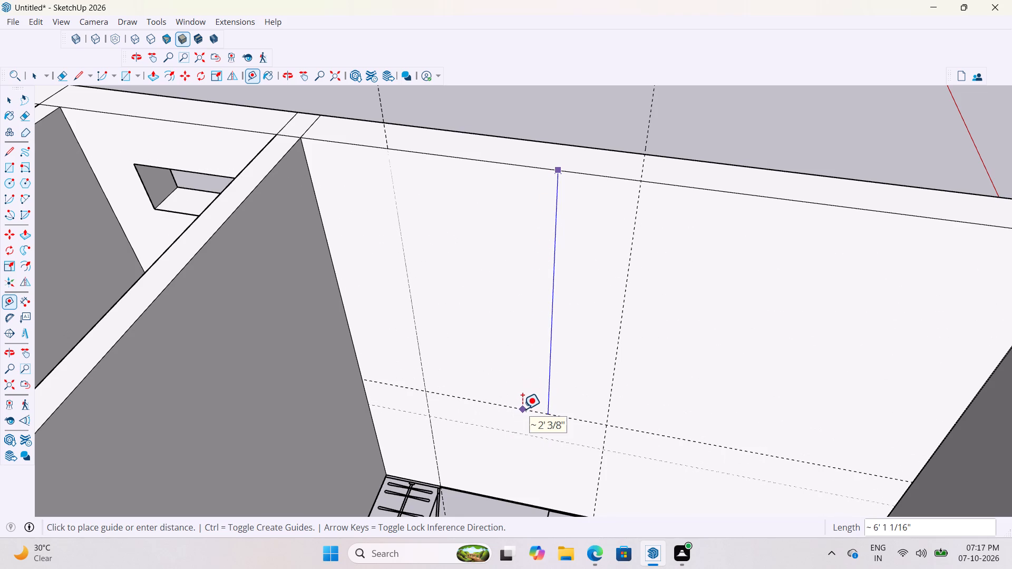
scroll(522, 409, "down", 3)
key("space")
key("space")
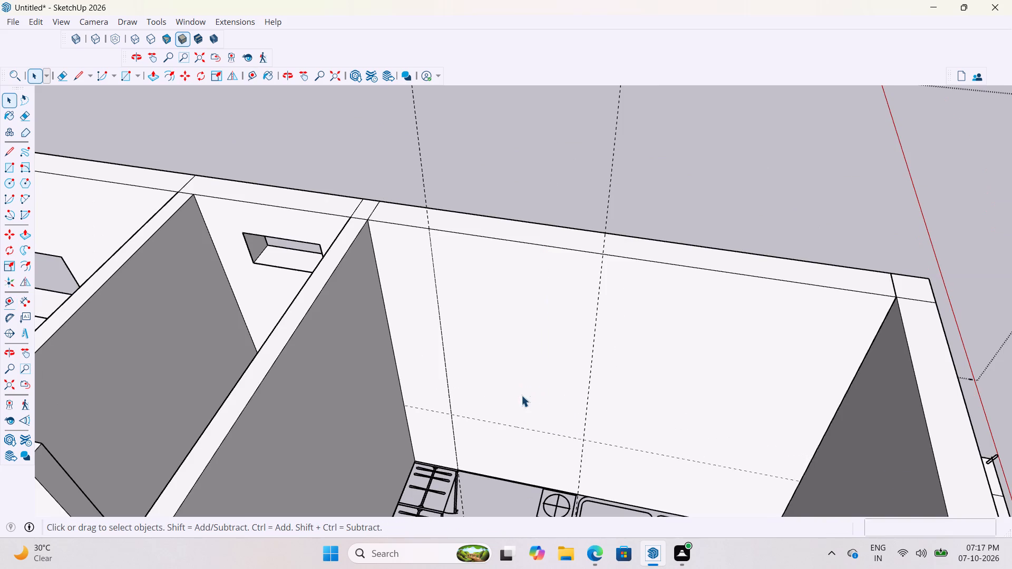
Open the house group and place a horizontal guide on the bedroom's outer wall 3' above its floor edge.
scroll(530, 365, "down", 4)
left_click(654, 260)
scroll(550, 401, "up", 8)
scroll(532, 427, "down", 5)
scroll(511, 474, "down", 4)
middle_click_drag(517, 466, 565, 458)
scroll(564, 458, "up", 1)
double_click(563, 458)
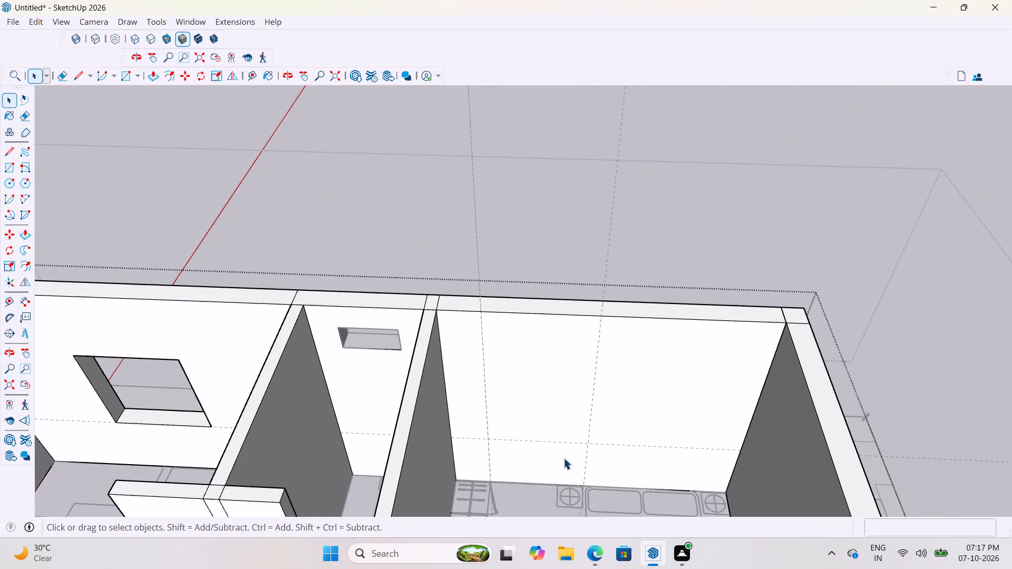
key("t")
left_click(549, 481)
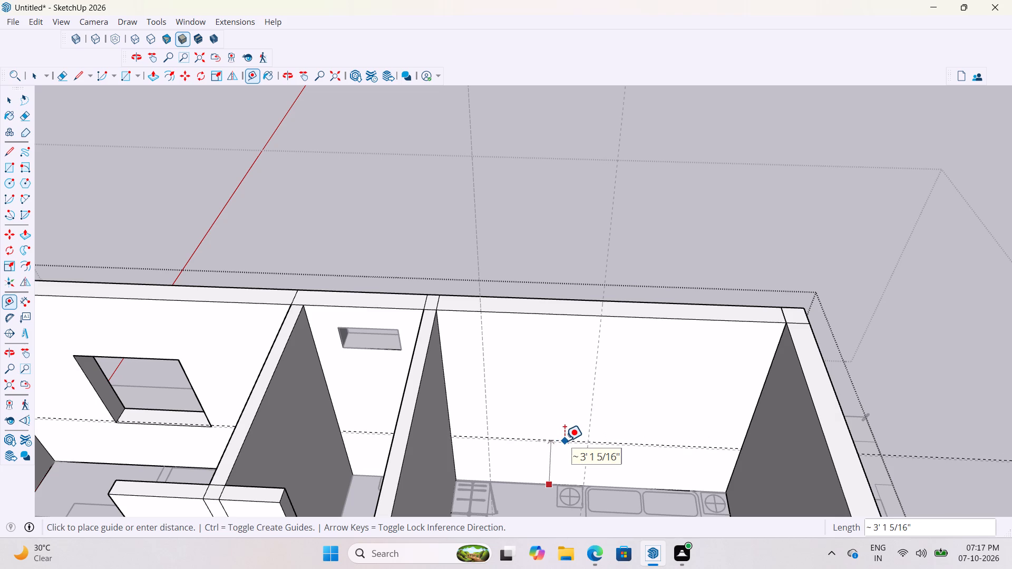
type("3'")
key("Return")
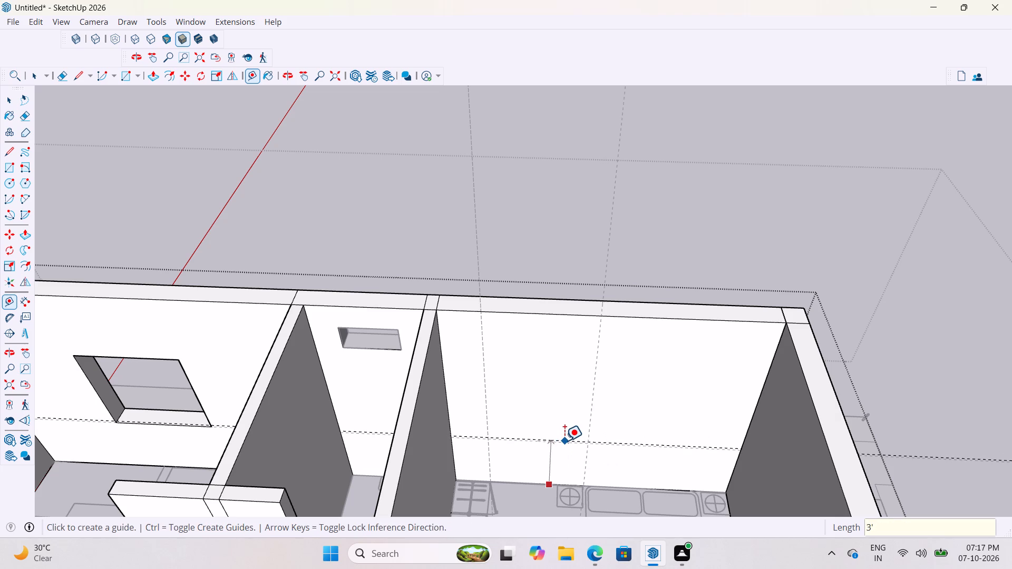
Add a second horizontal guide on the bedroom's outer wall, 4' above the lower horizontal guide.
left_click(551, 440)
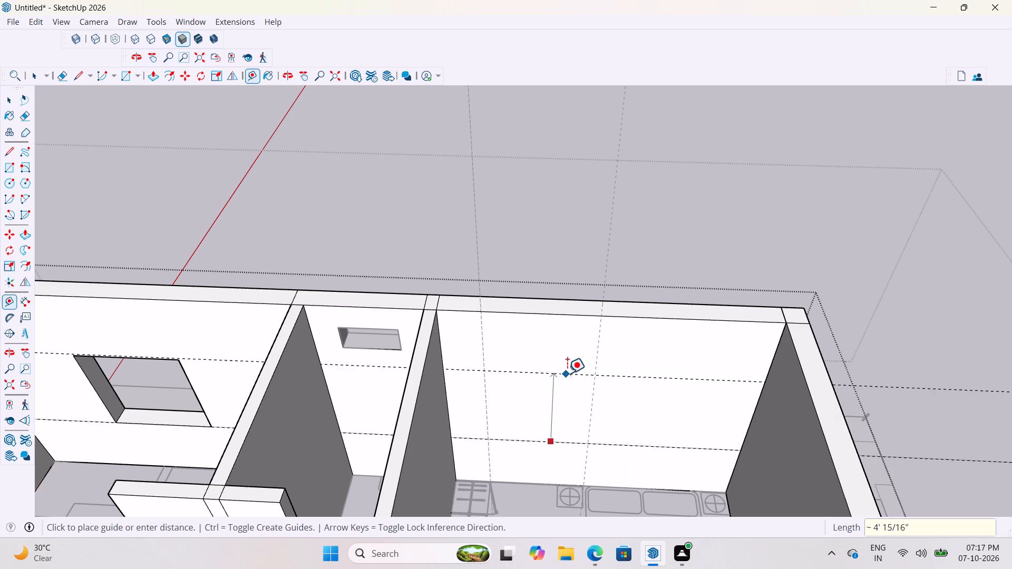
type("4'")
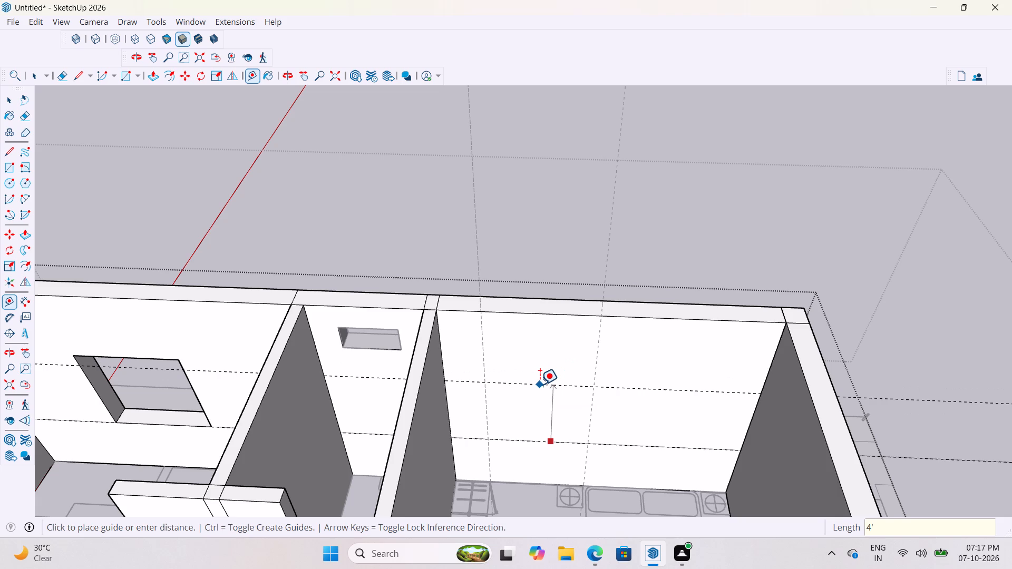
key("Return")
key("space")
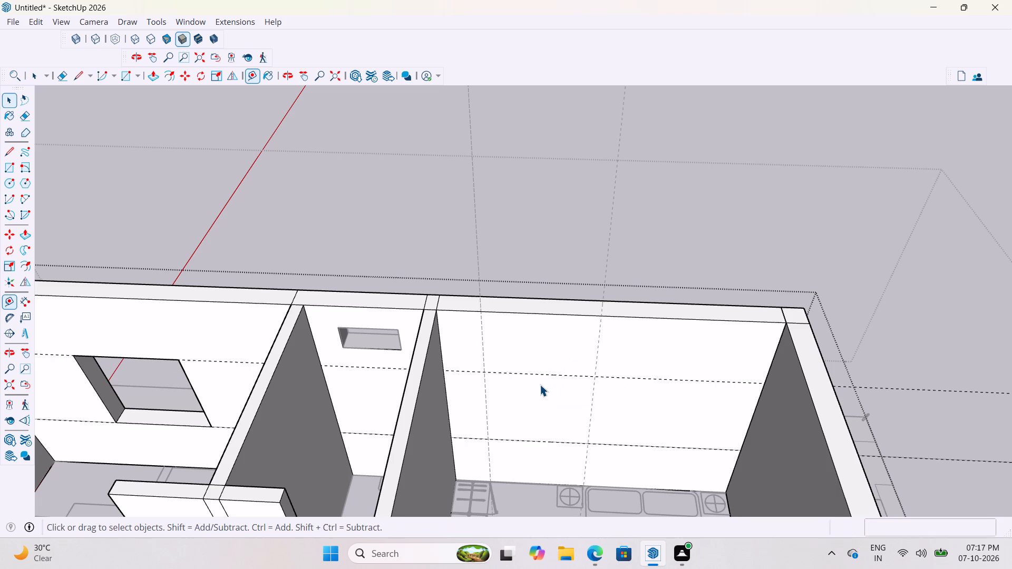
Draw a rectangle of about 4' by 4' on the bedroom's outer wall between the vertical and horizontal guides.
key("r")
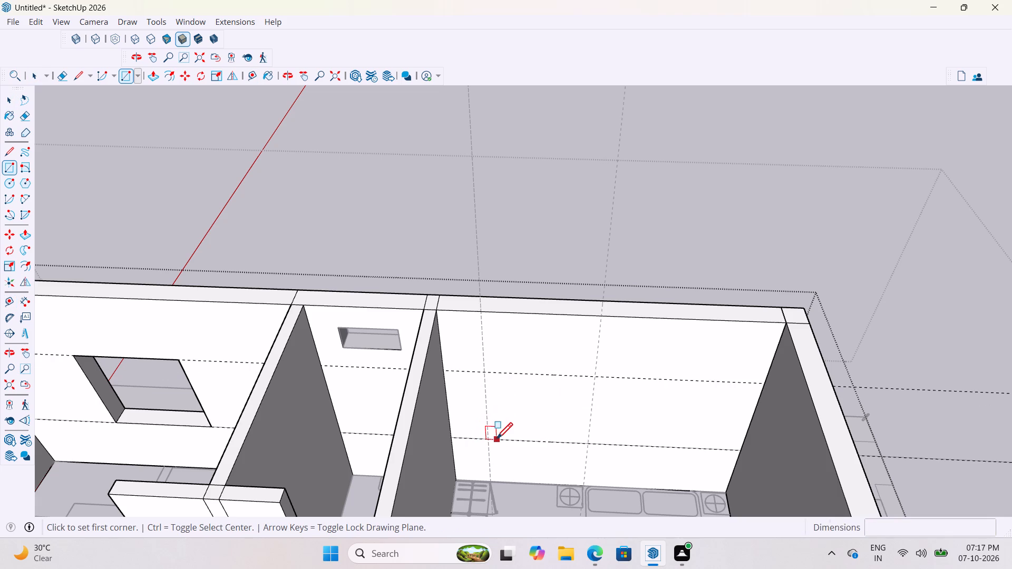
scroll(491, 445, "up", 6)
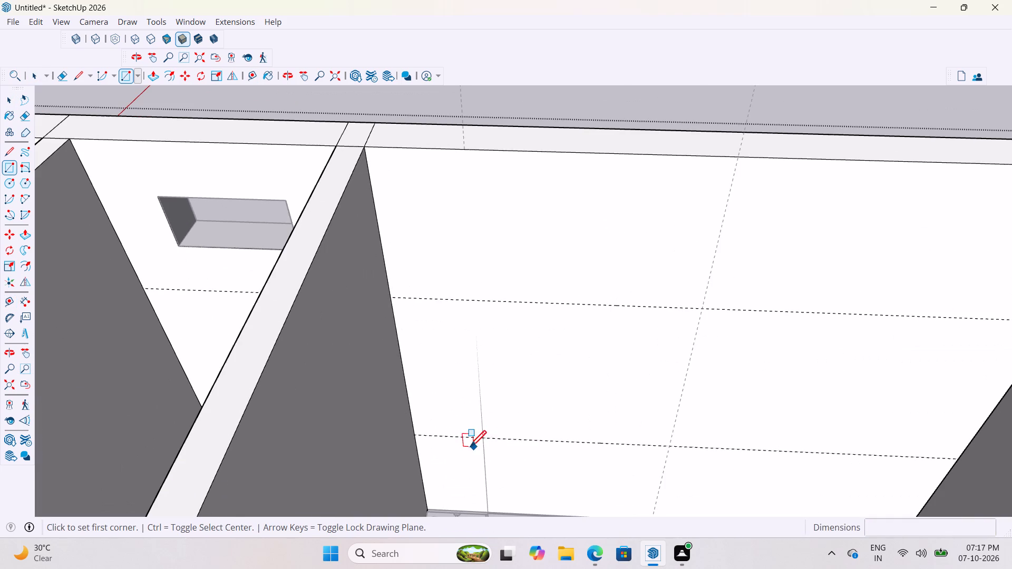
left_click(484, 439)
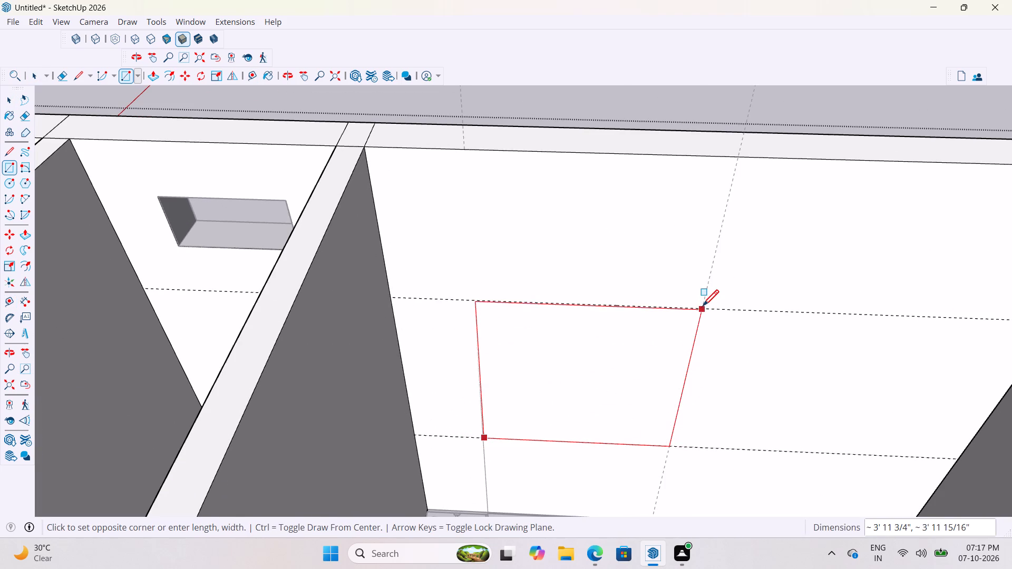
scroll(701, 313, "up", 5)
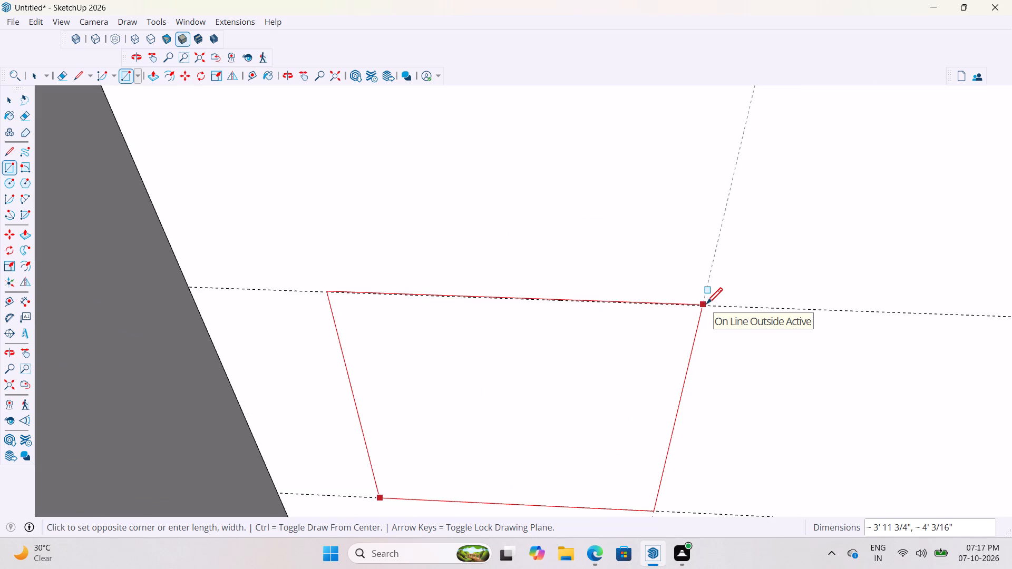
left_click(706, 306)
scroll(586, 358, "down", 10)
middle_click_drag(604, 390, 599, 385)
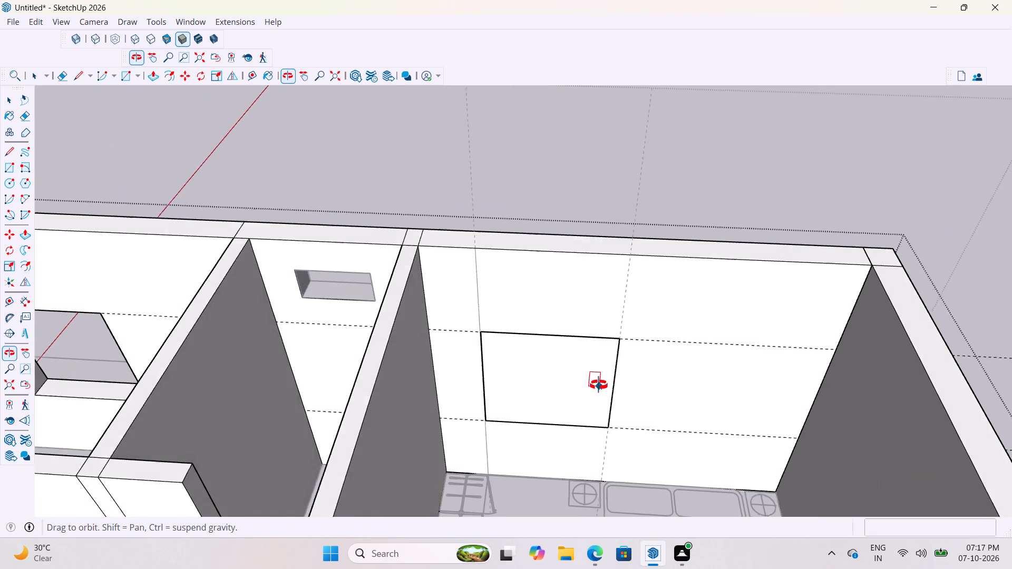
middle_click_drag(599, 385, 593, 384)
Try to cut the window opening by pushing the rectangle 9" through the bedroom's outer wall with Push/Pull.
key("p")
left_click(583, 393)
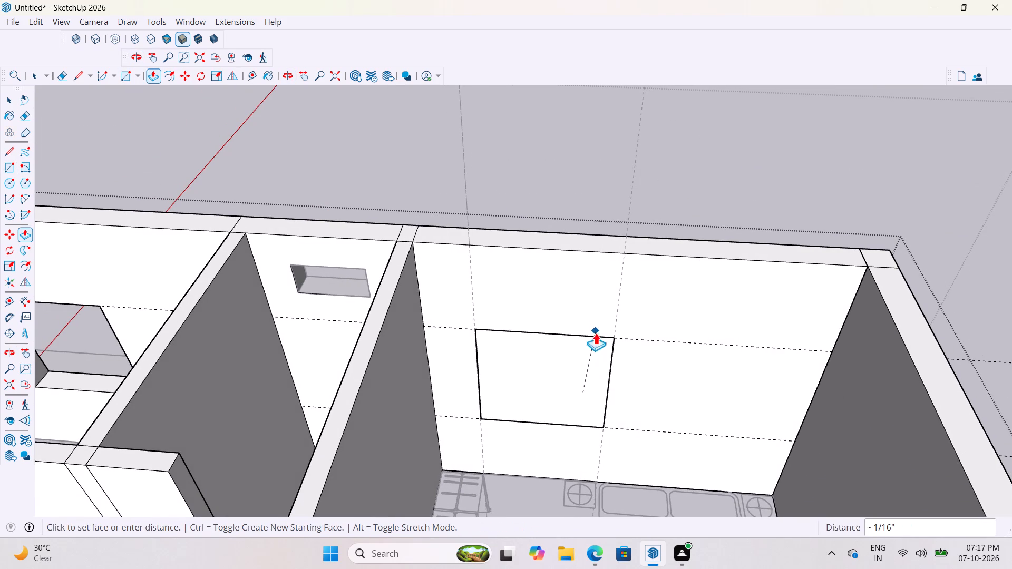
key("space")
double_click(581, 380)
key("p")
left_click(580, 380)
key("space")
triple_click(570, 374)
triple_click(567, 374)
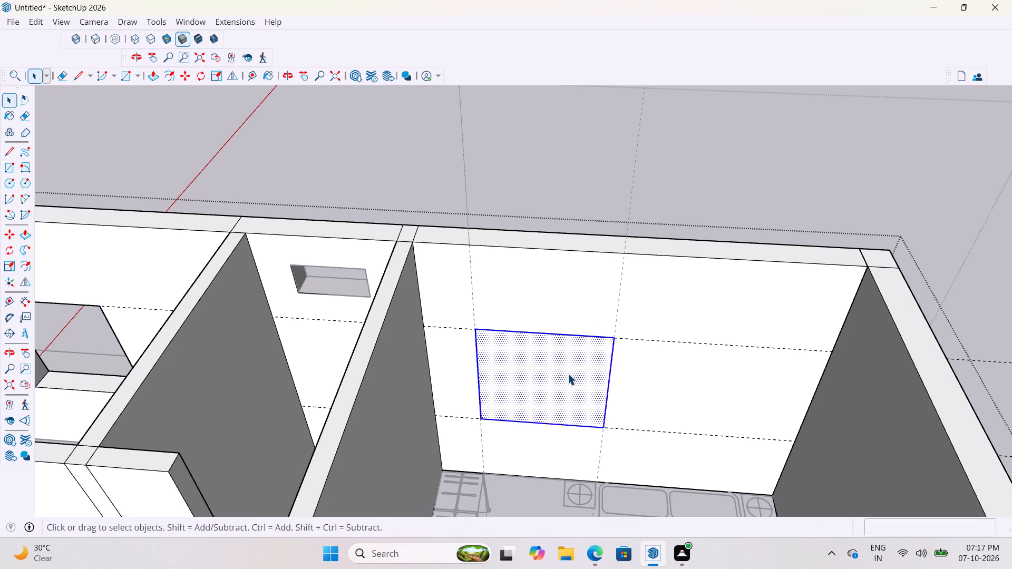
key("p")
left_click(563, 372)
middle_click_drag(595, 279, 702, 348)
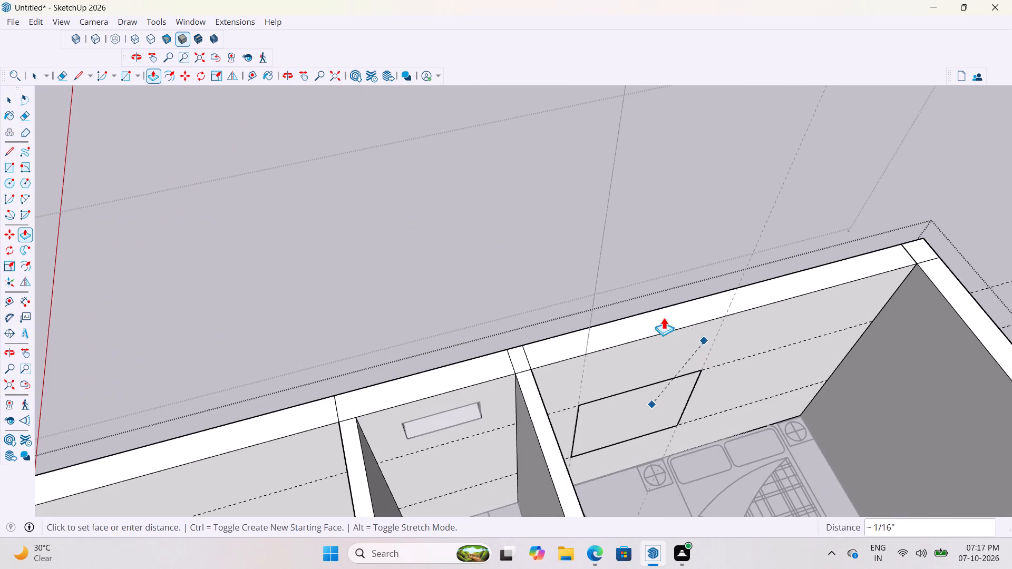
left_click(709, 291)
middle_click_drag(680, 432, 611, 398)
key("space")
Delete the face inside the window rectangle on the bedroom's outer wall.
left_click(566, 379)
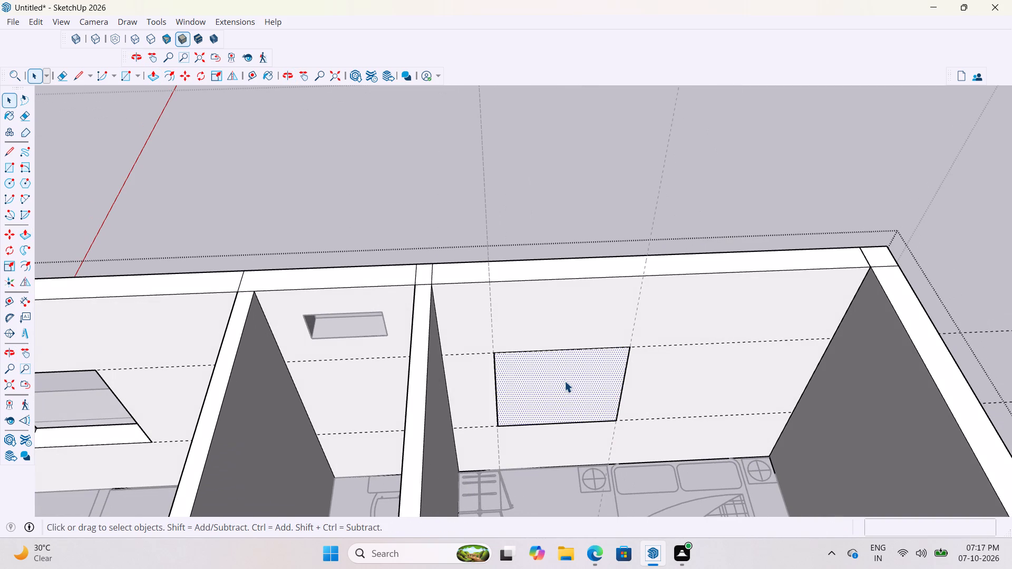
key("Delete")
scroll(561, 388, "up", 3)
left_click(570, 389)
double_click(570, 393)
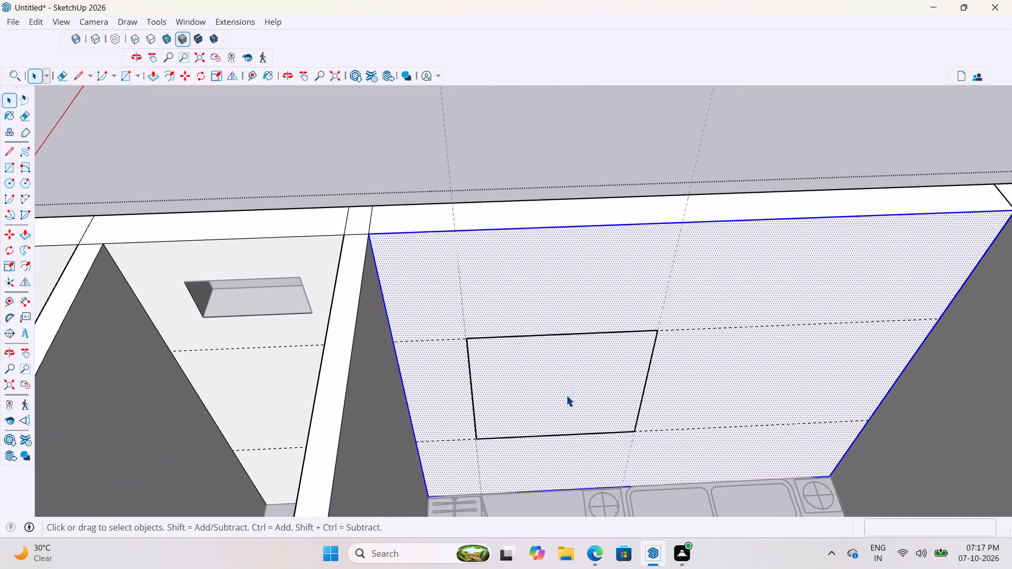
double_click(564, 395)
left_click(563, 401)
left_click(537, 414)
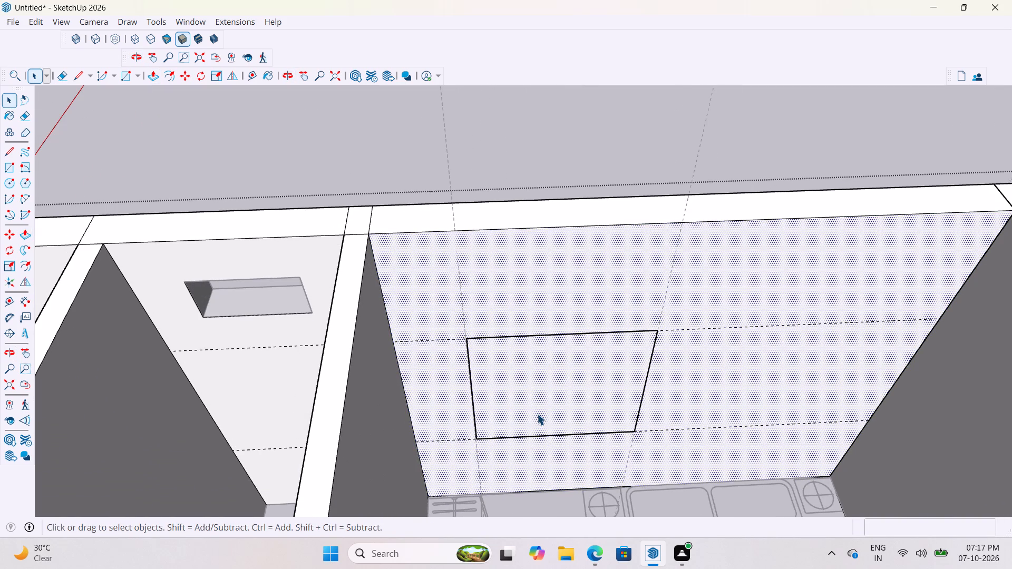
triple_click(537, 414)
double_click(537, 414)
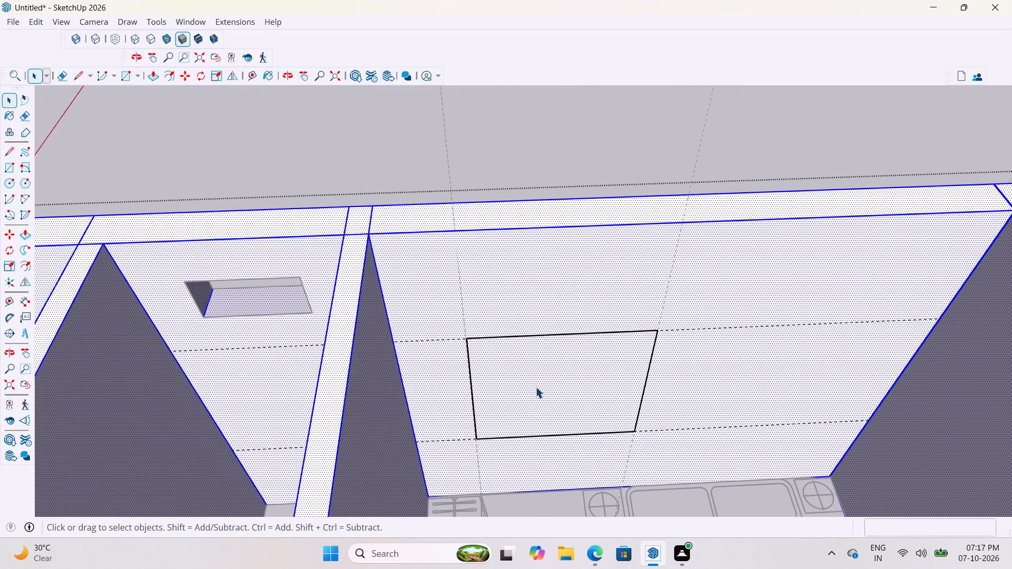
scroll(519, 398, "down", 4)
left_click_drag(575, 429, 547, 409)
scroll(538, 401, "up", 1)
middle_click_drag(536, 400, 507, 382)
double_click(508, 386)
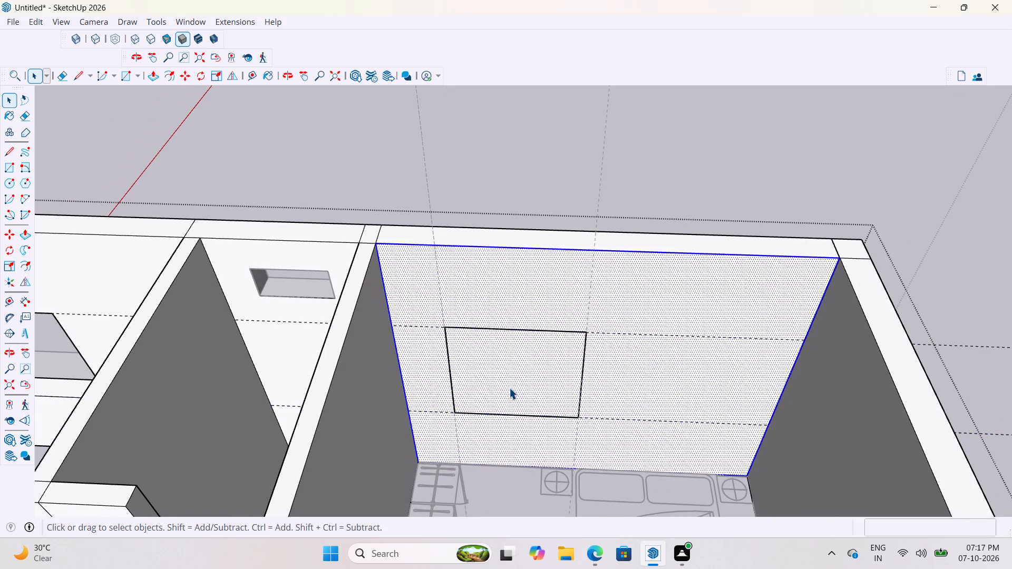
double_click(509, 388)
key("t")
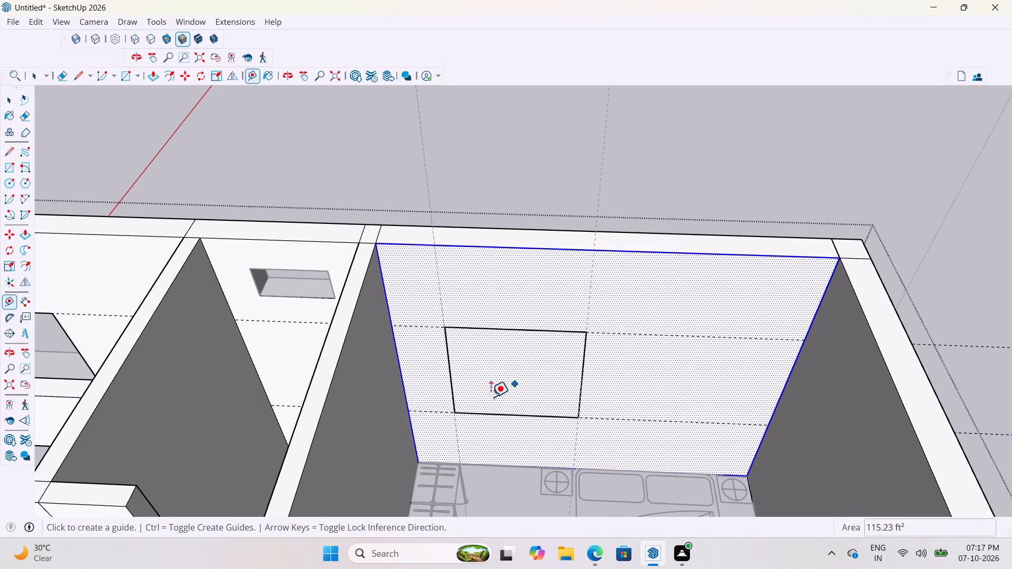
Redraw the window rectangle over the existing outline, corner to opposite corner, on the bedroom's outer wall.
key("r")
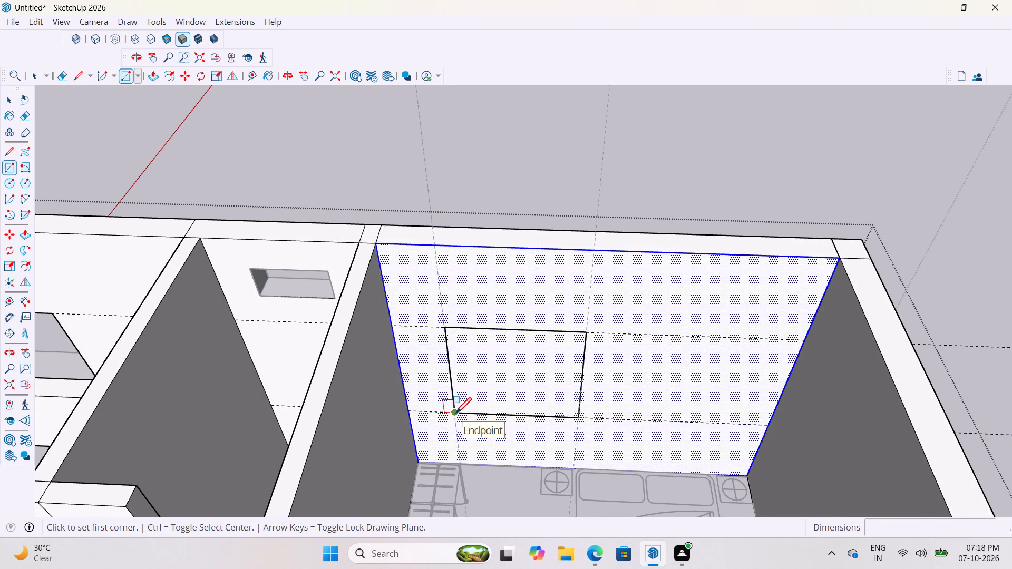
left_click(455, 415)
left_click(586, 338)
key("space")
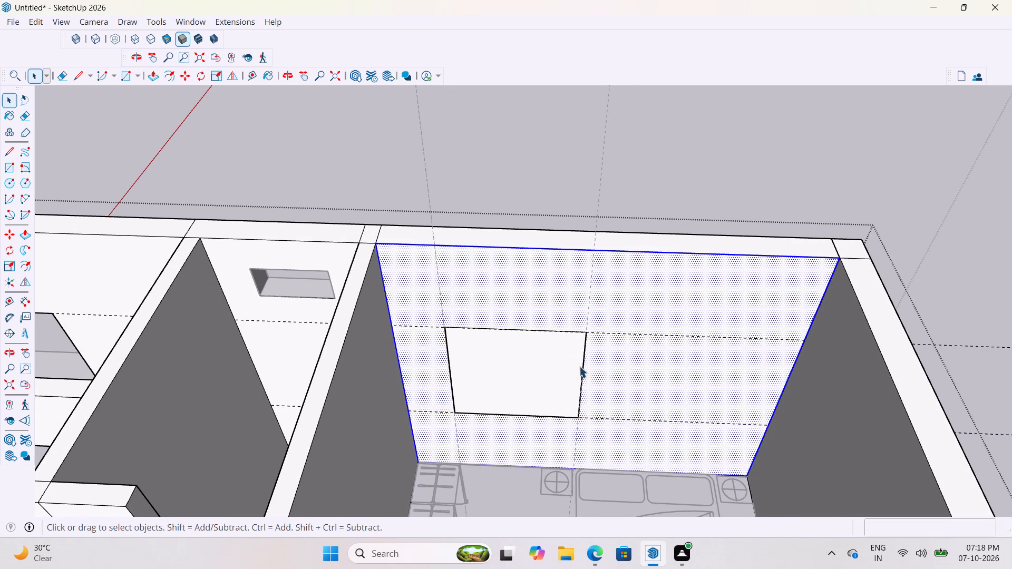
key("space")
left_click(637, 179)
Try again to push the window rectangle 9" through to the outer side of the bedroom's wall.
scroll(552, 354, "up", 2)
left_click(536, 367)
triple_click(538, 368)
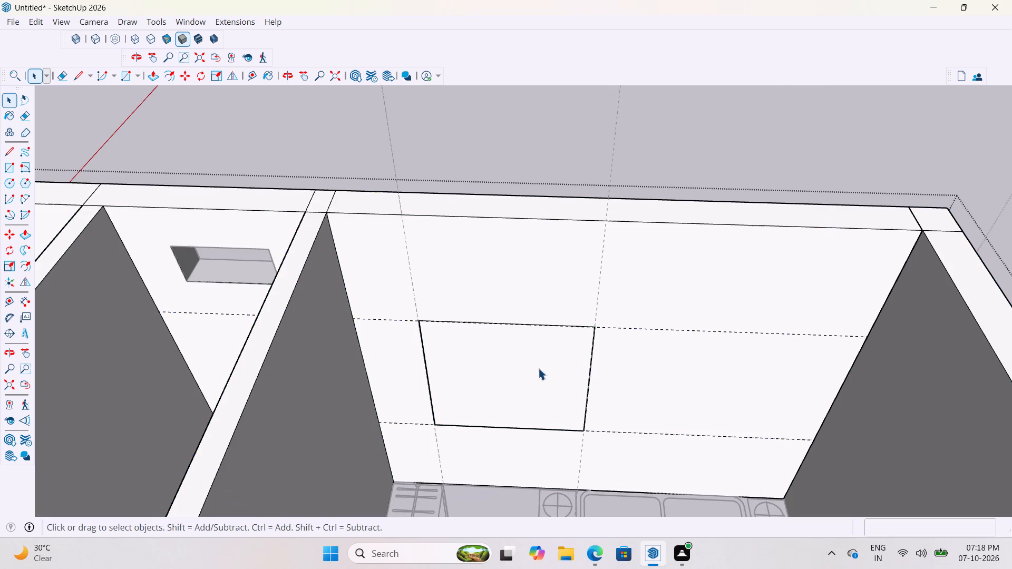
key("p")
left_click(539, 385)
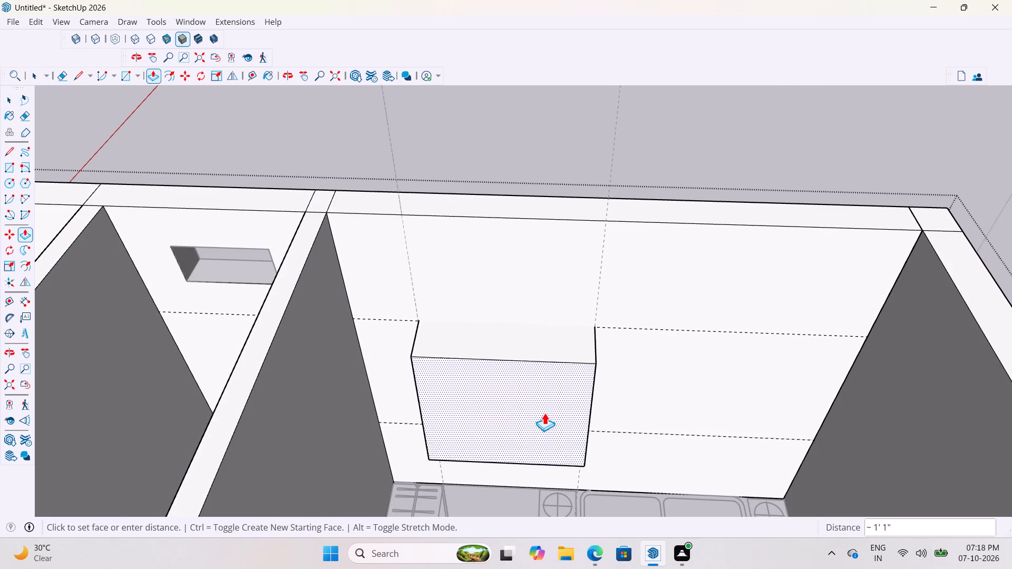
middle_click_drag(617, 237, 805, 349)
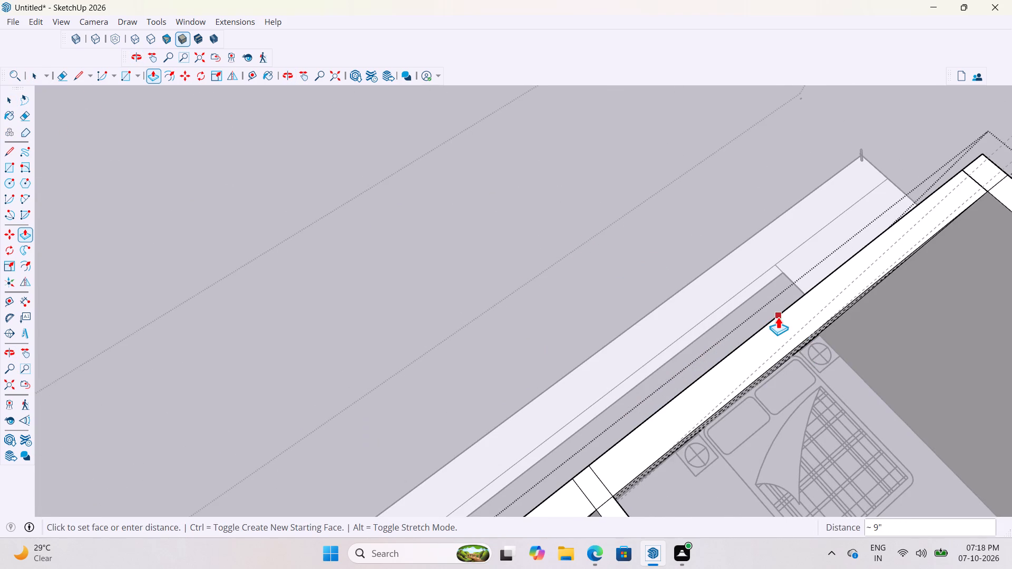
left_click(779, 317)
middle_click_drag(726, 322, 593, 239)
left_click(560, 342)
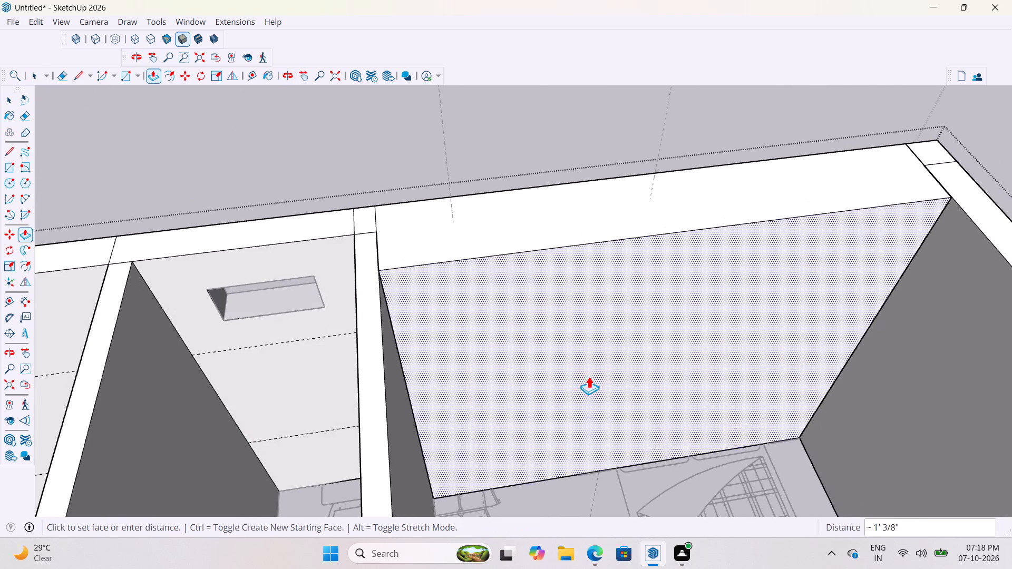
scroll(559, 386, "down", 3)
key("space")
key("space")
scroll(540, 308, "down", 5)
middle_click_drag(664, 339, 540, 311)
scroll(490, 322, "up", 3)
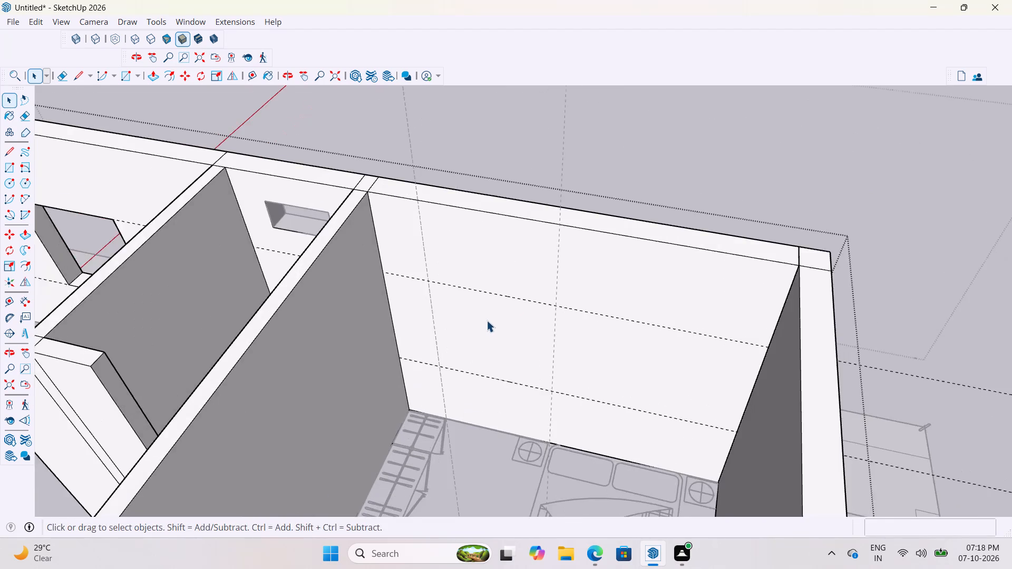
Draw a window rectangle about 4' by 4' between the guide intersections on the bedroom's outer wall.
scroll(486, 320, "up", 1)
middle_click_drag(486, 320, 520, 309)
left_click(516, 313)
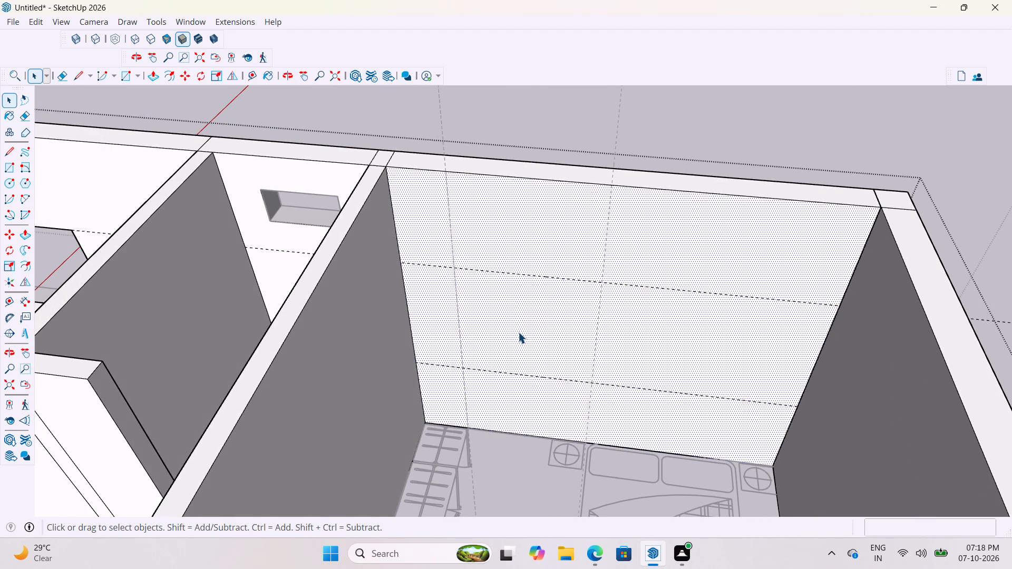
key("r")
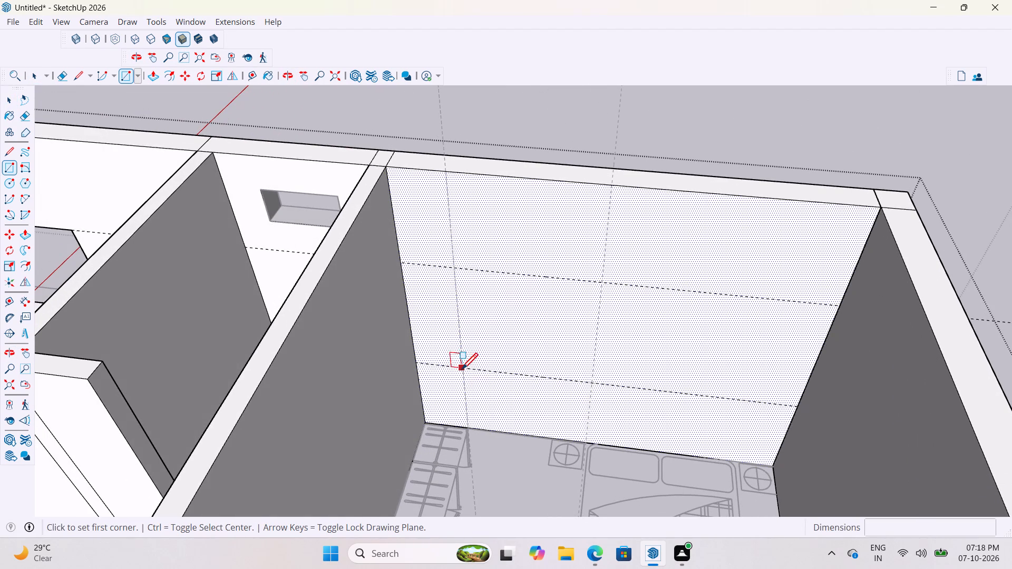
left_click(462, 371)
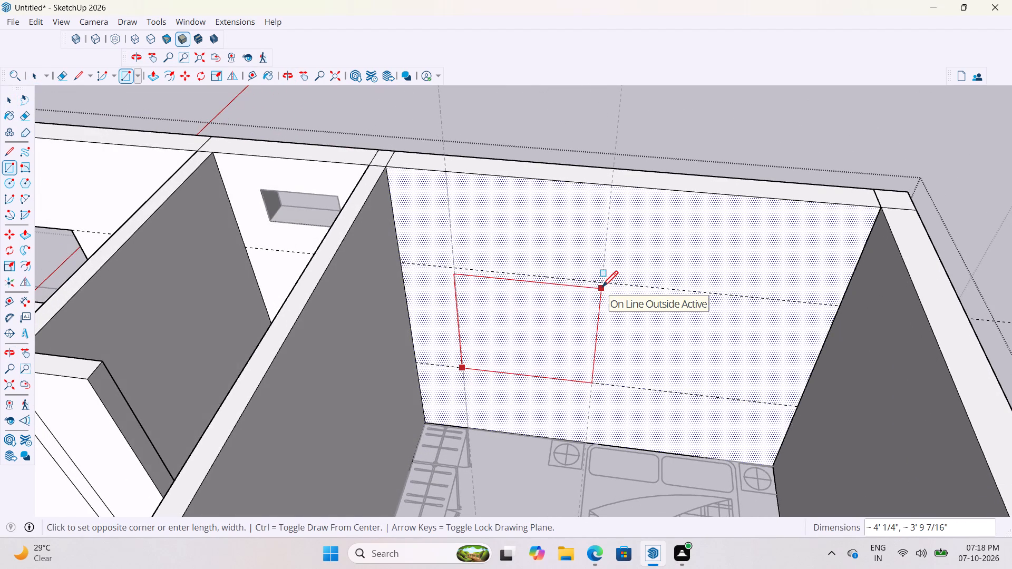
key("Up")
key("Right")
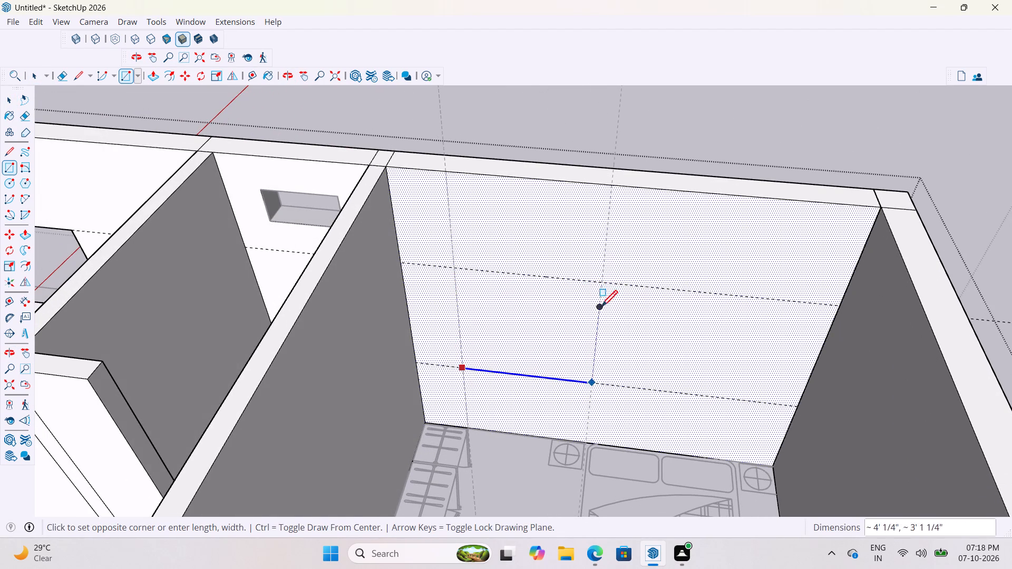
scroll(601, 283, "up", 3)
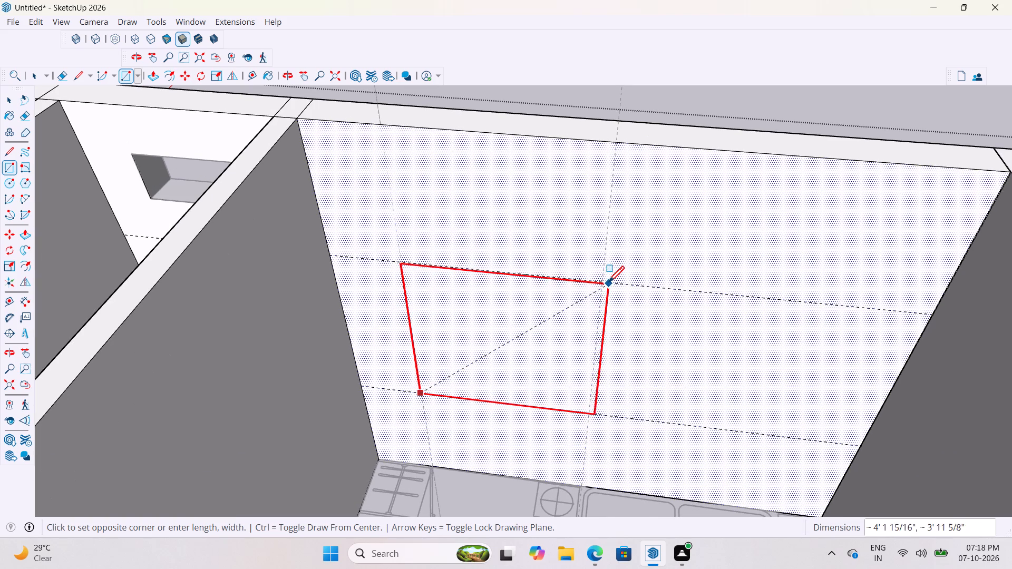
left_click(602, 284)
Push the new window rectangle about 9" through the bedroom's outer wall with Push/Pull.
scroll(565, 317, "up", 1)
middle_click_drag(565, 317, 630, 324)
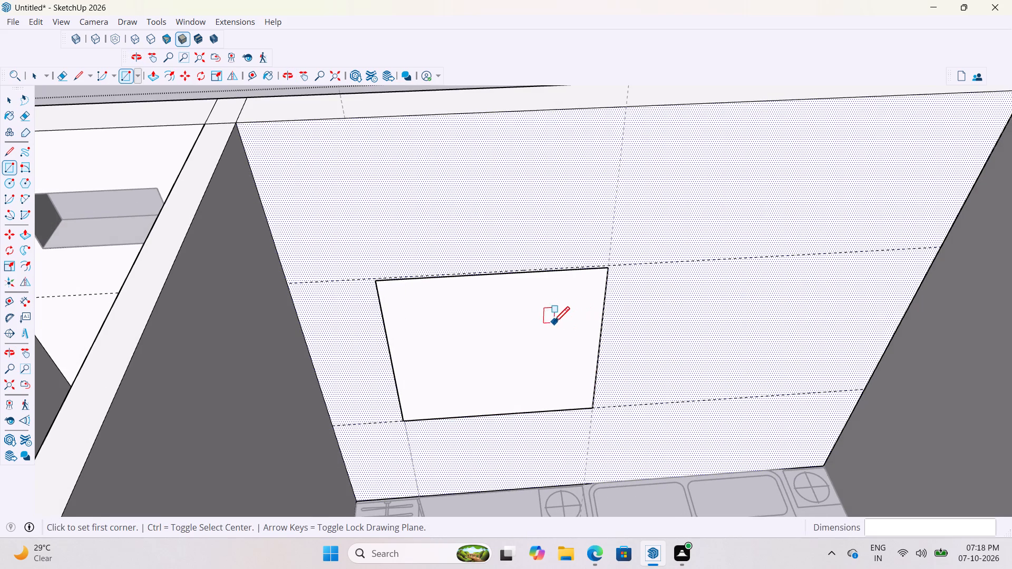
key("space")
left_click(527, 356)
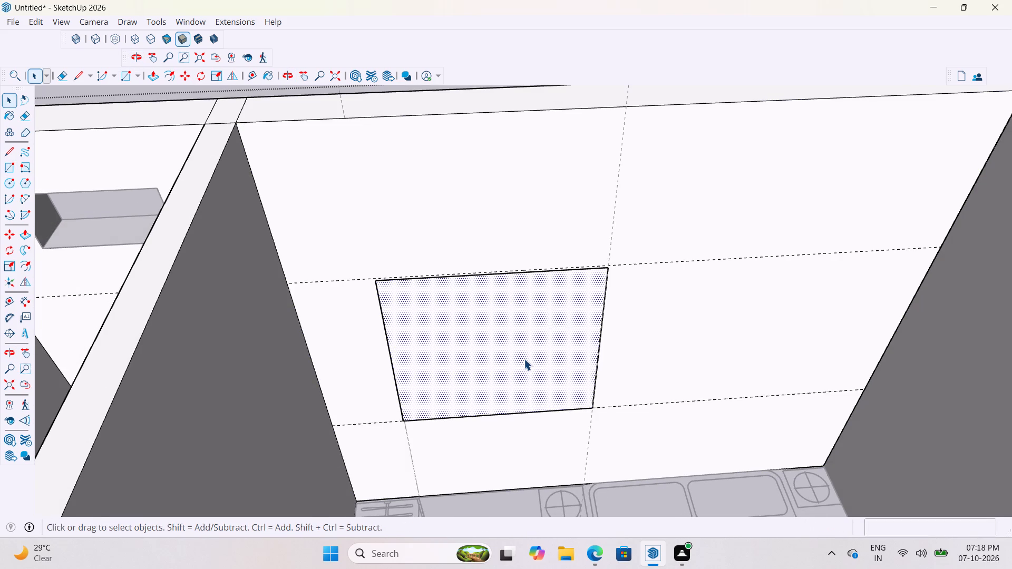
key("p")
left_click(524, 360)
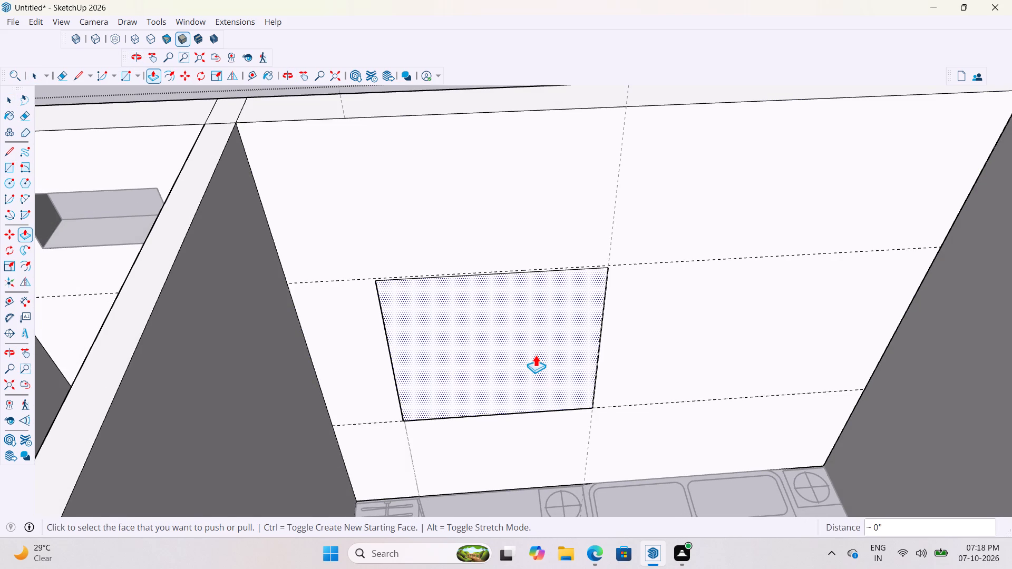
middle_click(536, 355)
scroll(536, 355, "down", 1)
key("p")
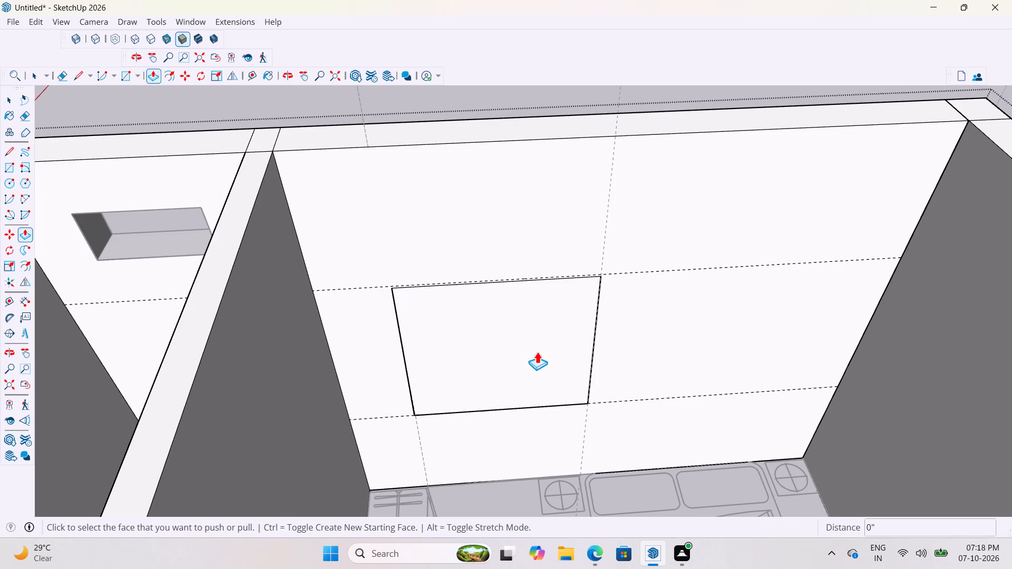
key("space")
key("p")
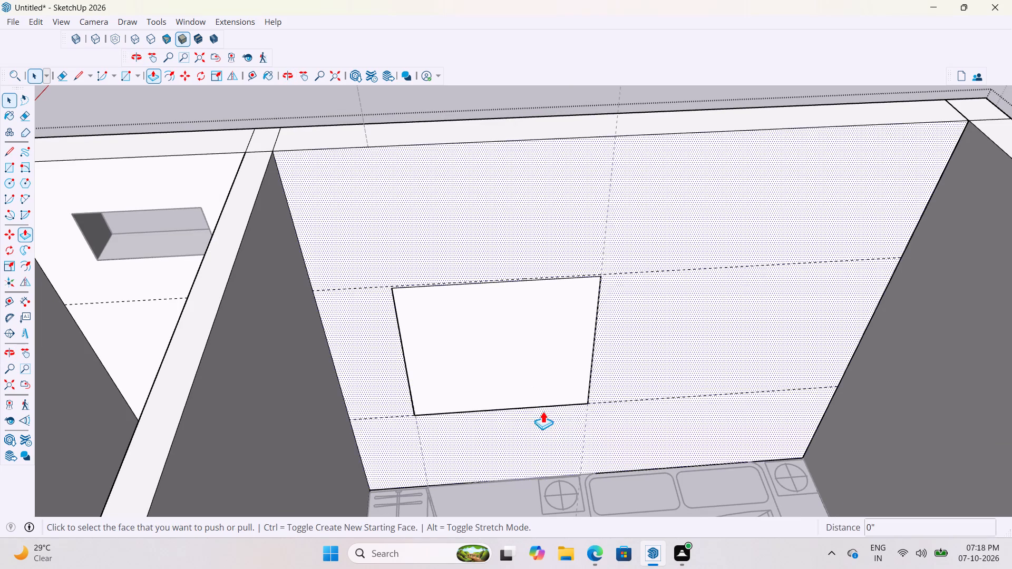
left_click(533, 369)
middle_click_drag(562, 386, 675, 450)
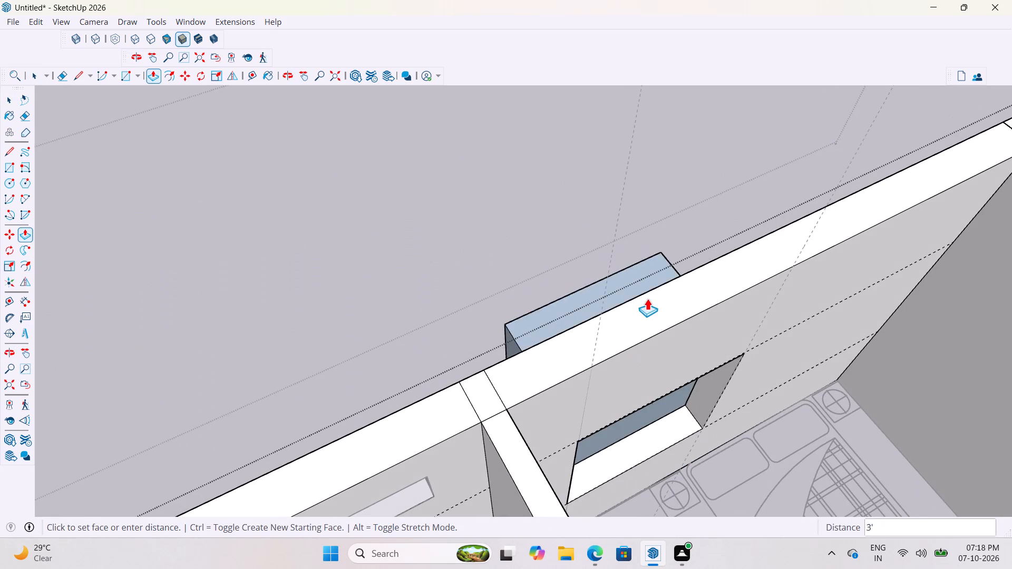
left_click(646, 293)
Delete the face closing the outer end of the bedroom's window opening.
scroll(642, 313, "down", 4)
middle_click_drag(686, 363, 542, 303)
scroll(480, 289, "up", 3)
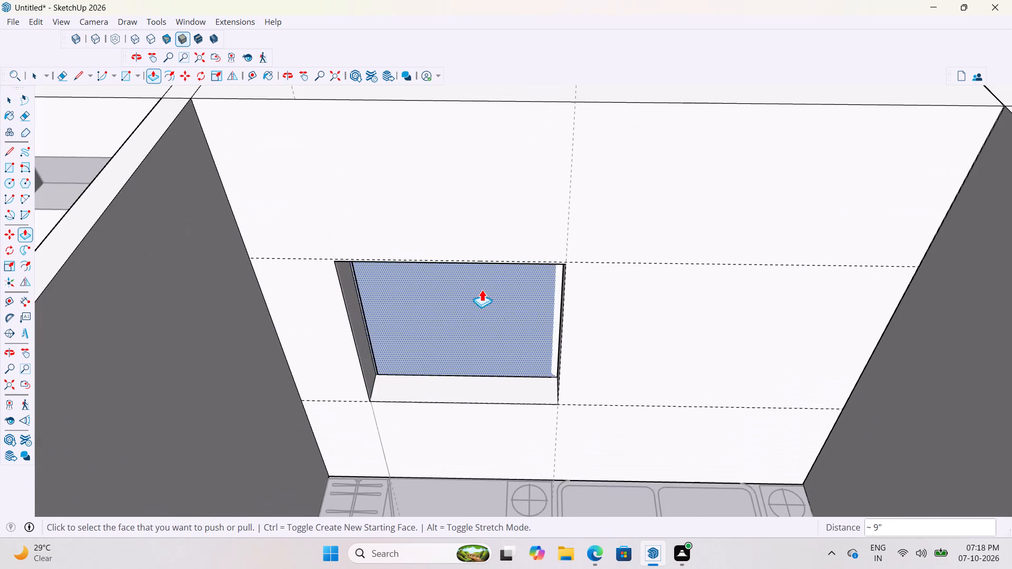
key("space")
scroll(499, 397, "down", 1)
middle_click_drag(616, 296, 532, 309)
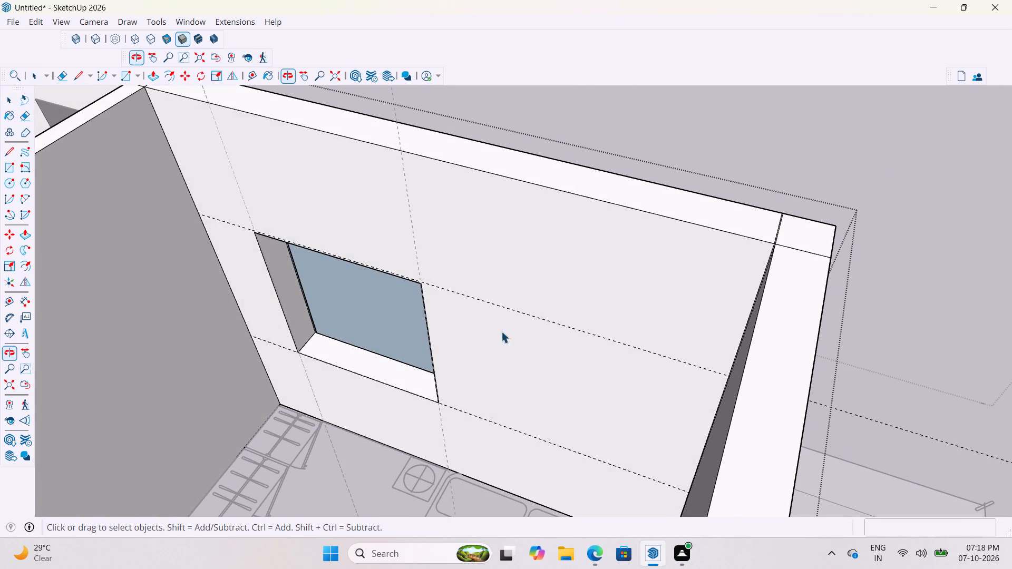
key("space")
left_click(387, 328)
key("Delete")
scroll(531, 319, "down", 8)
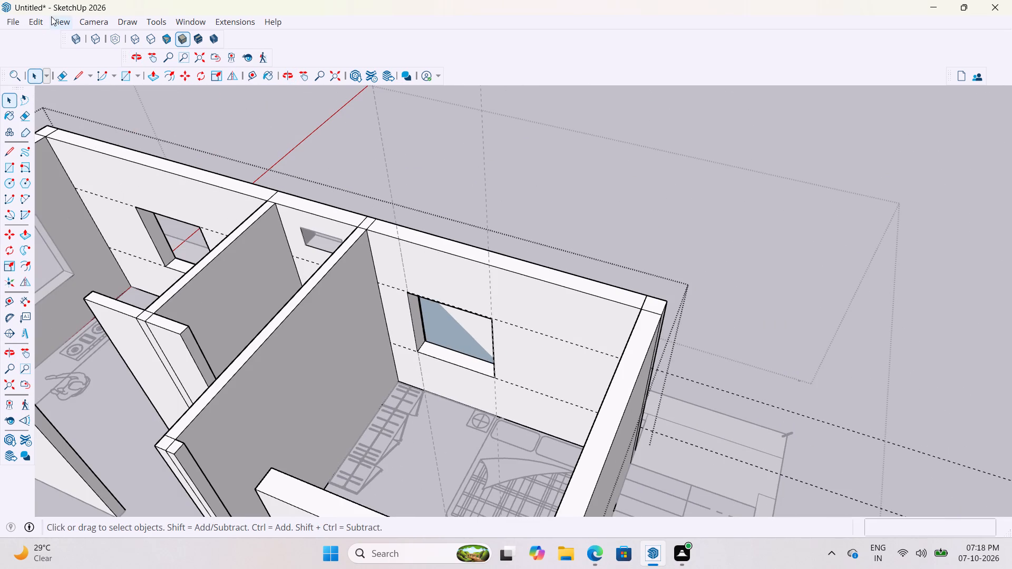
Delete all guides inside the open wall group and close that group.
left_click(42, 19)
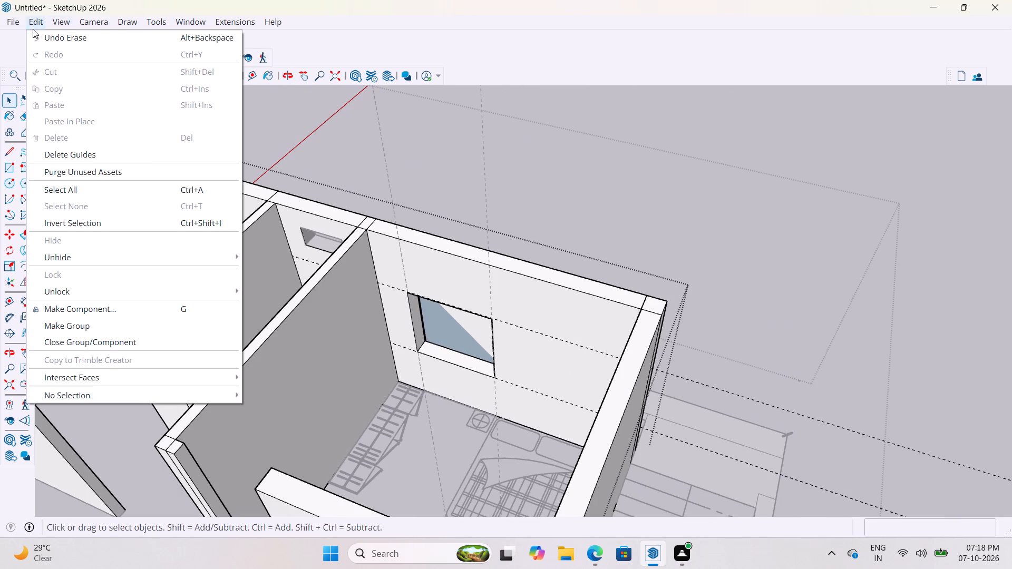
left_click(81, 154)
scroll(567, 279, "down", 4)
left_click(899, 299)
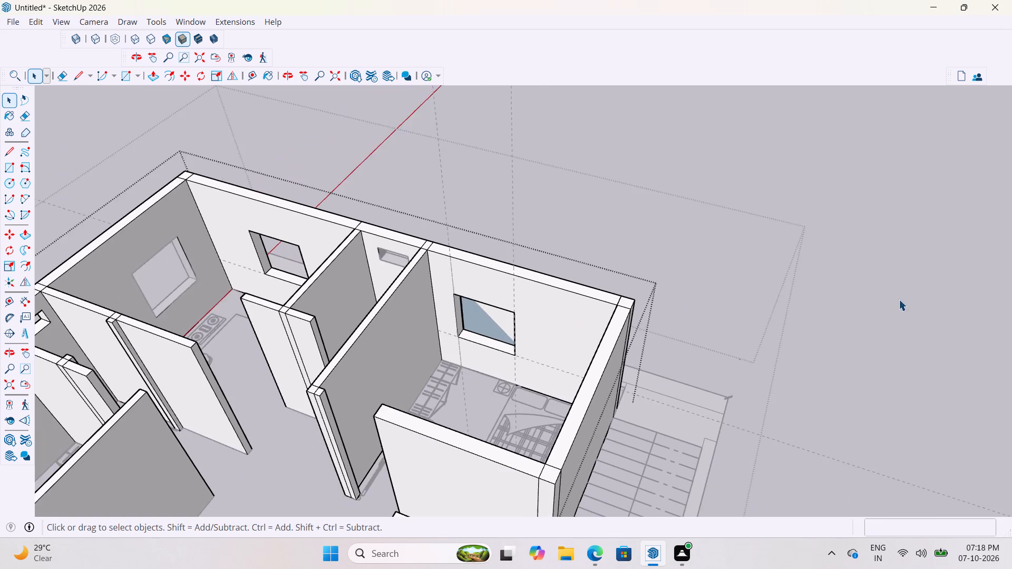
Delete the remaining guides around the house and leave the enclosing group.
scroll(747, 392, "down", 10)
middle_click_drag(834, 392, 553, 419)
scroll(771, 382, "down", 4)
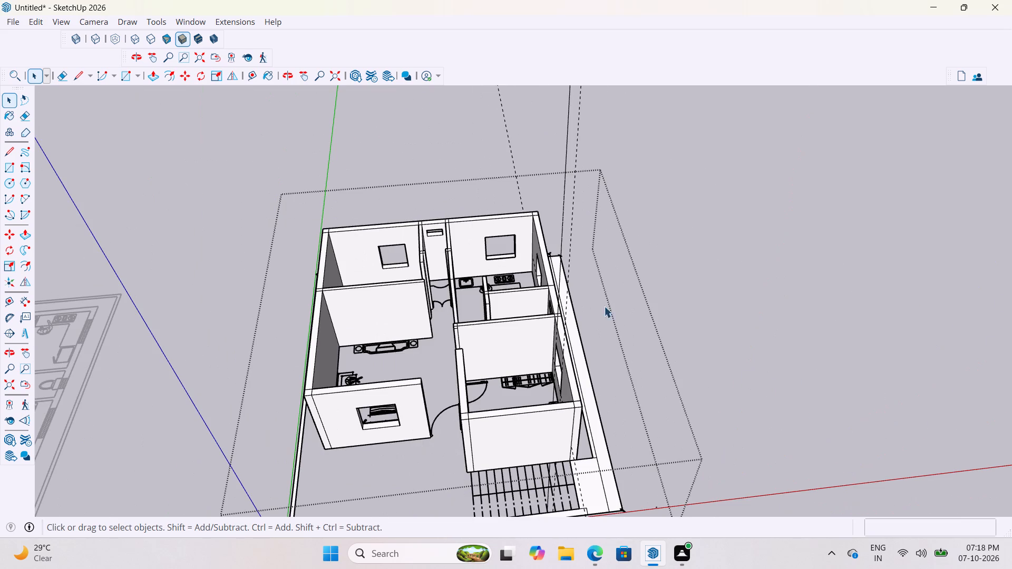
left_click(34, 27)
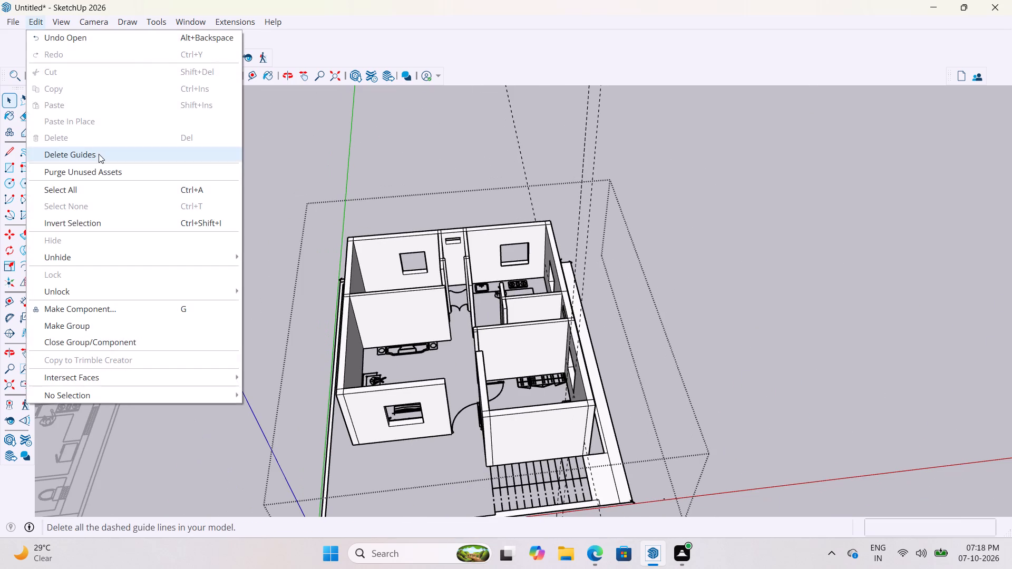
left_click(99, 154)
left_click(792, 258)
Examine the house model's rooms, walls and window openings from several sides.
scroll(511, 332, "up", 7)
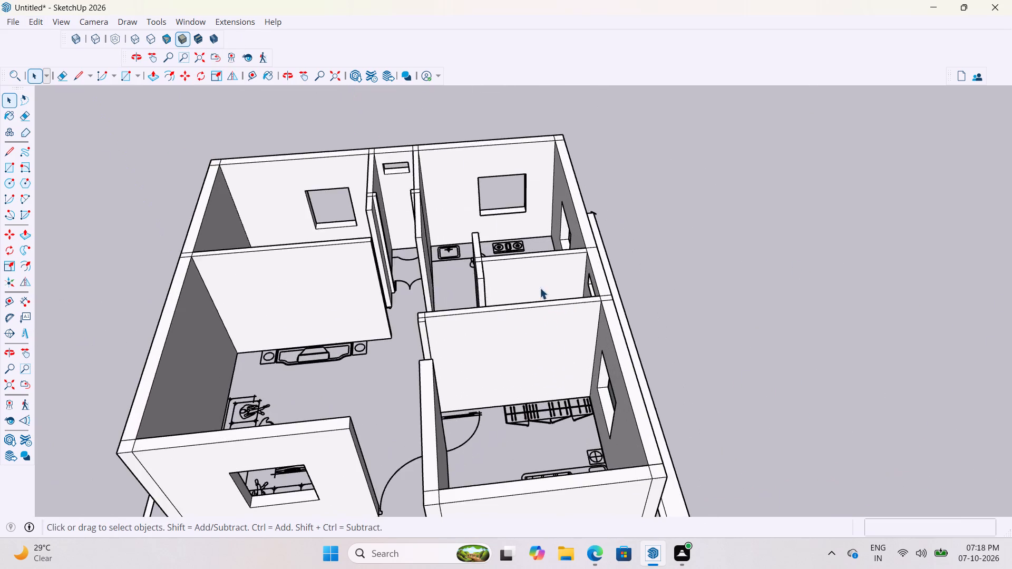
scroll(540, 288, "up", 1)
scroll(534, 246, "down", 12)
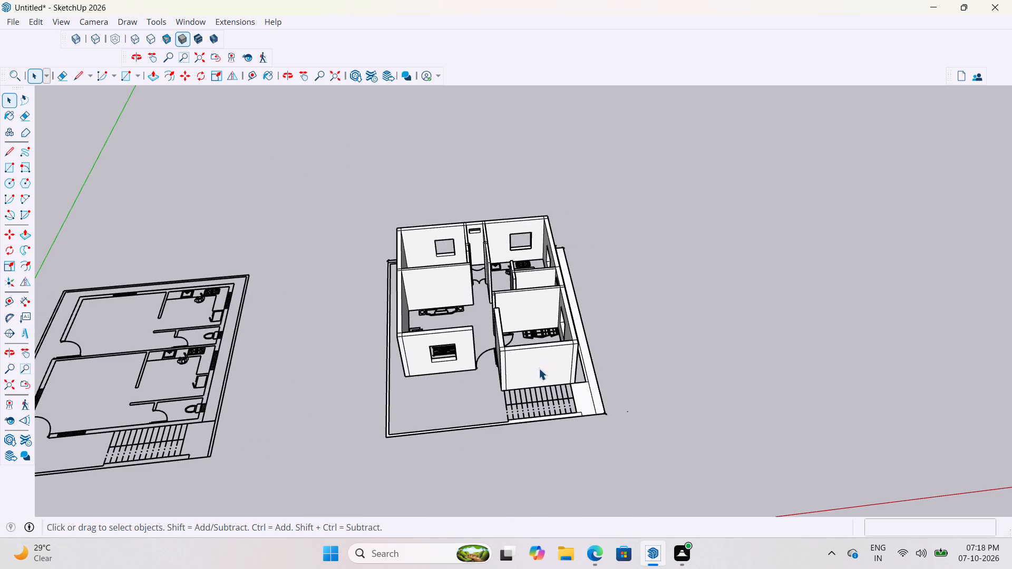
scroll(542, 342, "down", 4)
scroll(513, 385, "up", 4)
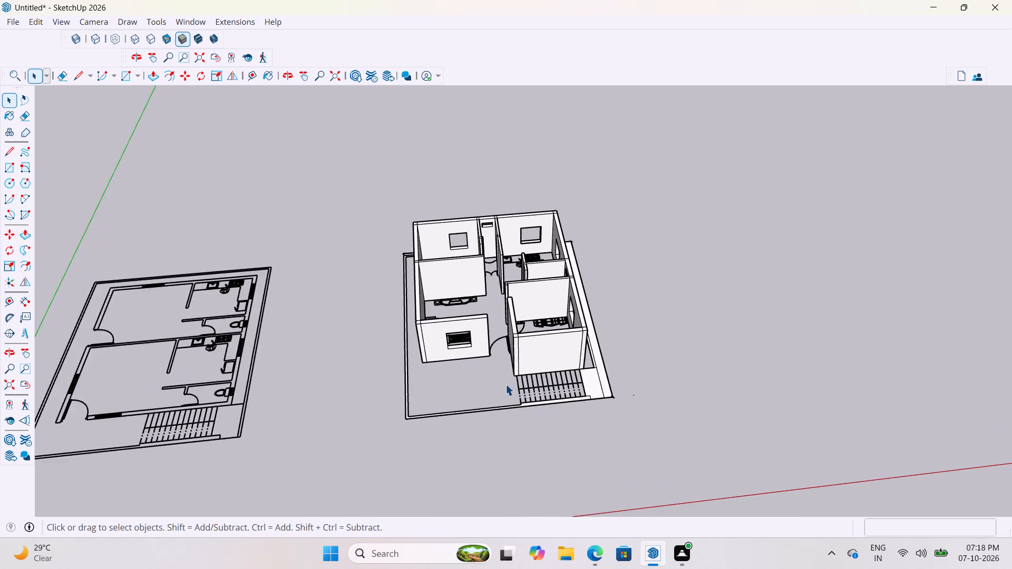
scroll(505, 384, "up", 6)
middle_click_drag(524, 336, 770, 381)
scroll(585, 345, "up", 7)
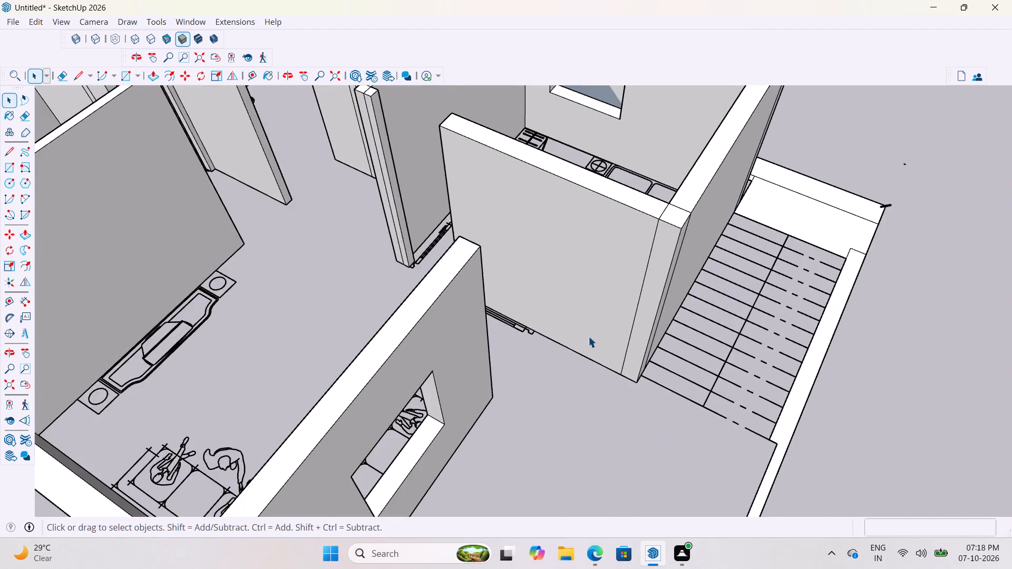
scroll(588, 336, "up", 7)
scroll(580, 350, "down", 9)
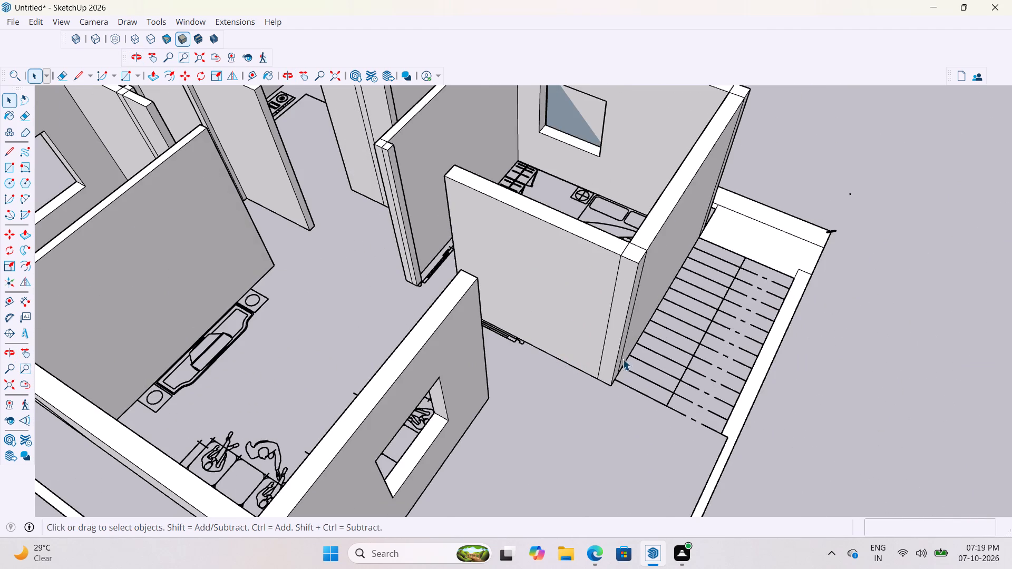
scroll(625, 410, "down", 8)
middle_click_drag(687, 381, 503, 381)
scroll(456, 291, "up", 2)
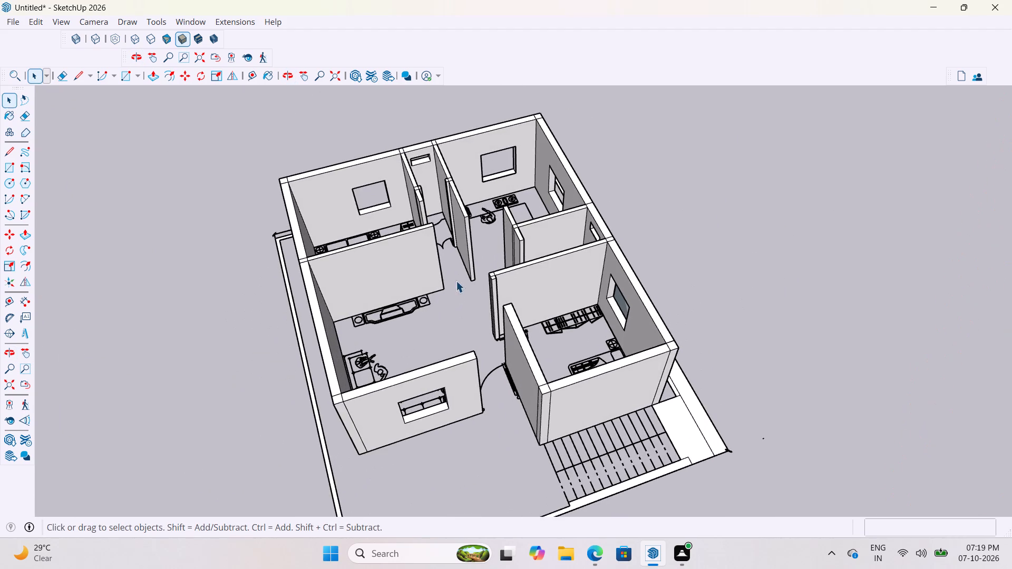
scroll(435, 337, "down", 3)
scroll(358, 384, "up", 1)
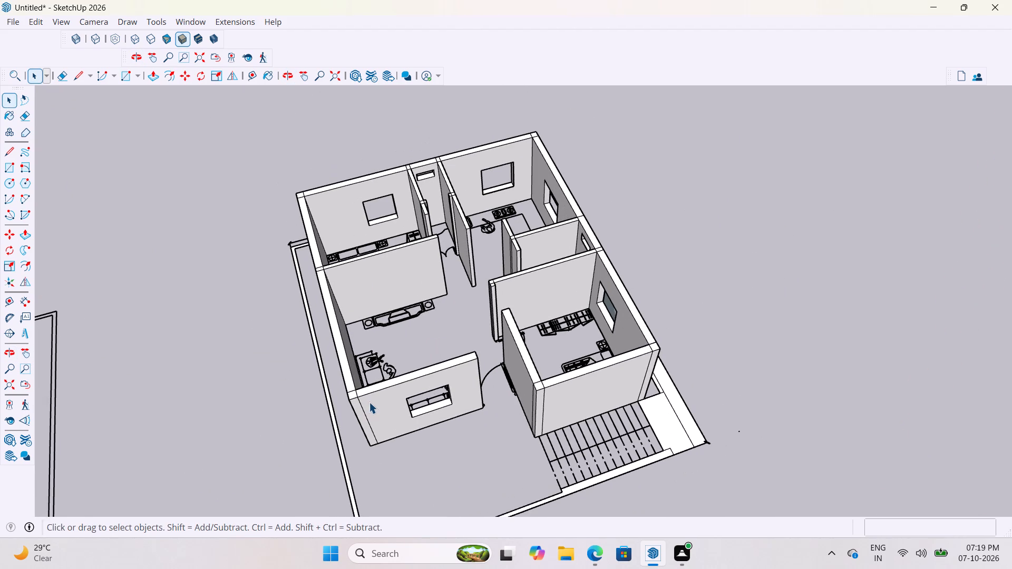
scroll(369, 411, "down", 4)
middle_click_drag(404, 392, 358, 391)
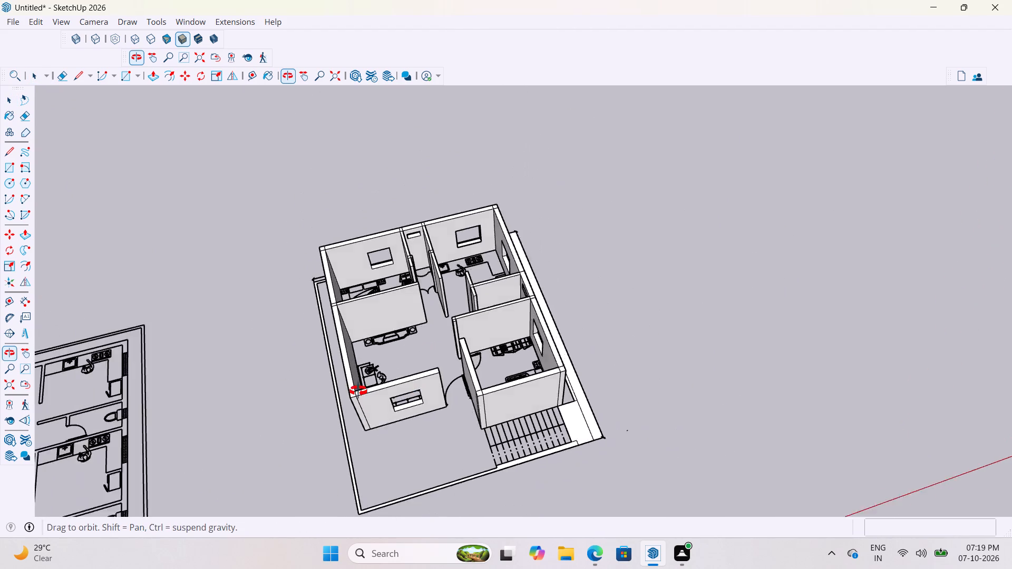
middle_click_drag(358, 391, 259, 397)
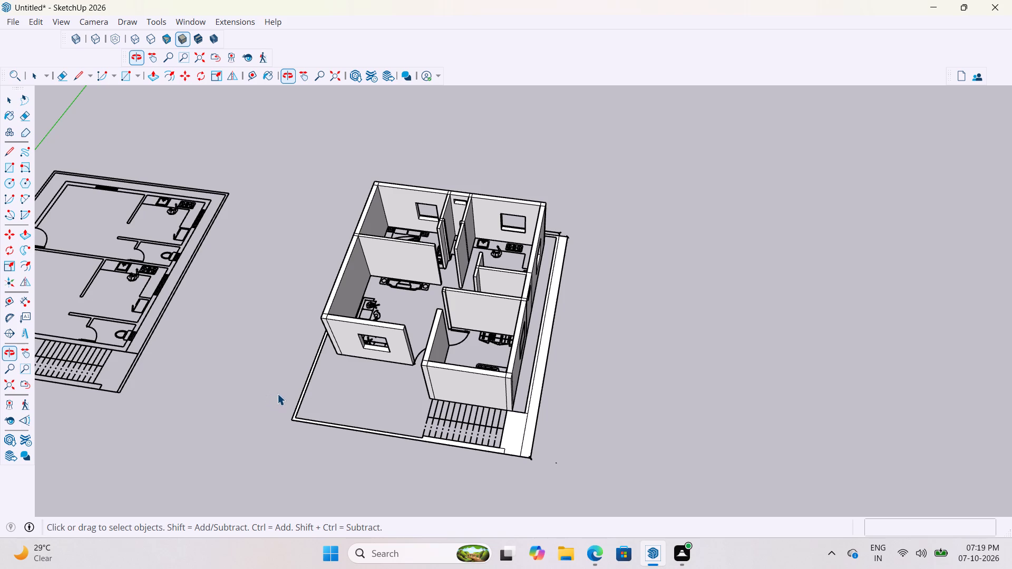
scroll(360, 458, "down", 2)
scroll(323, 344, "up", 7)
scroll(417, 335, "up", 4)
middle_click_drag(373, 320, 403, 299)
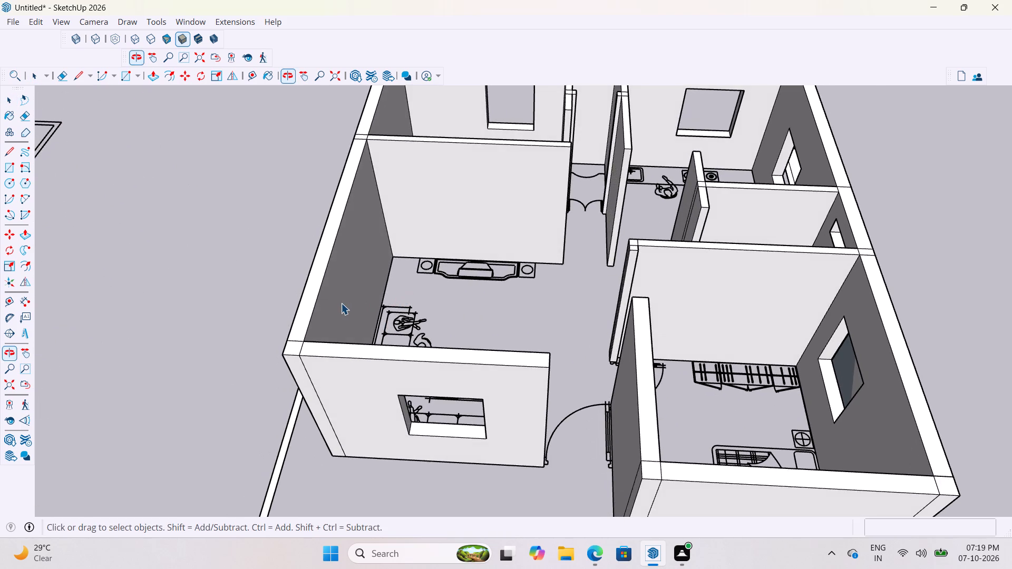
Open the wall group for editing and pick the inner face of the living room's windowless outer wall.
double_click(340, 303)
left_click(340, 303)
double_click(340, 303)
left_click(336, 308)
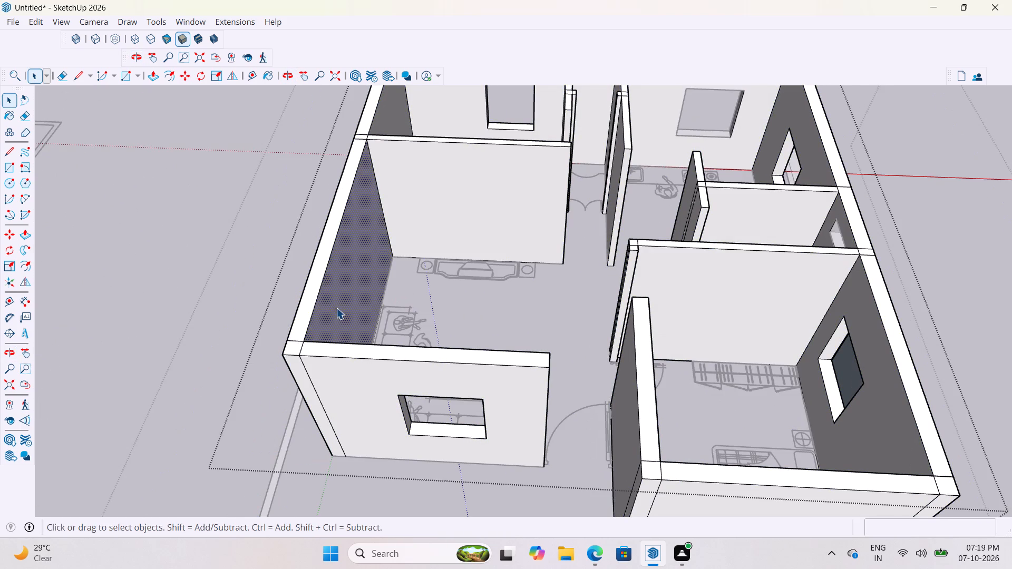
scroll(339, 319, "down", 4)
middle_click_drag(349, 327, 365, 327)
scroll(351, 317, "up", 2)
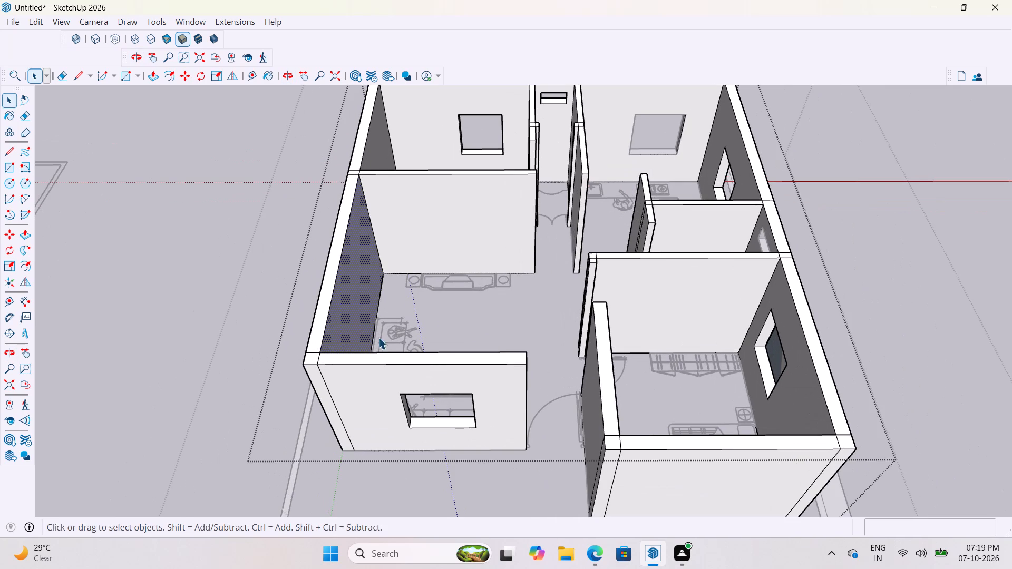
scroll(423, 327, "down", 1)
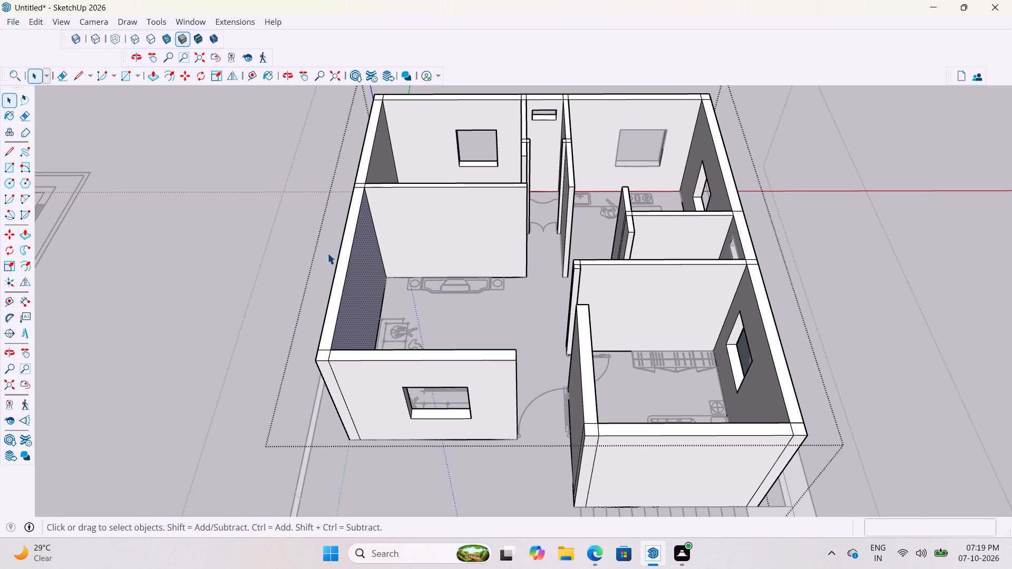
left_click(469, 306)
double_click(354, 276)
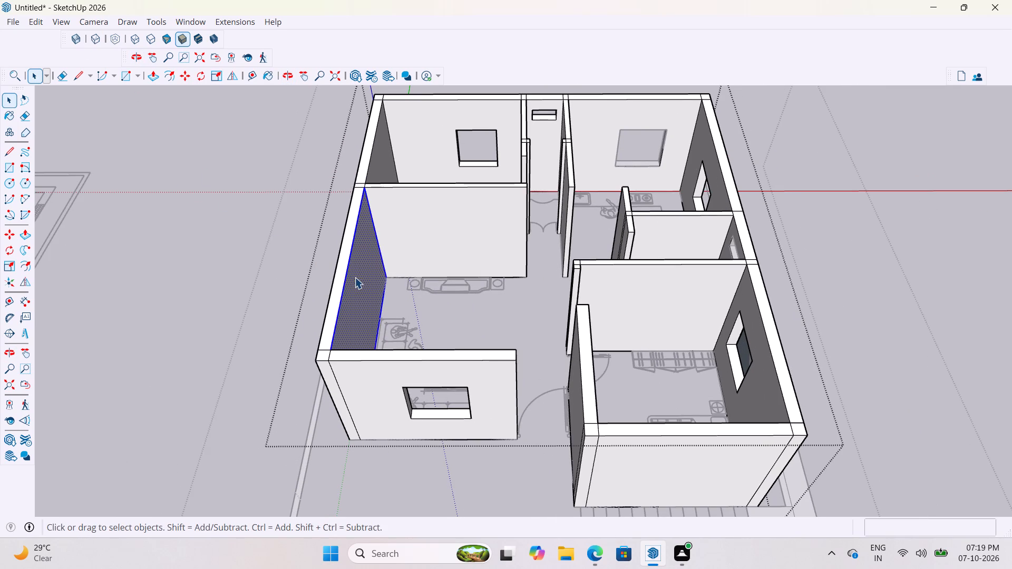
left_click(445, 324)
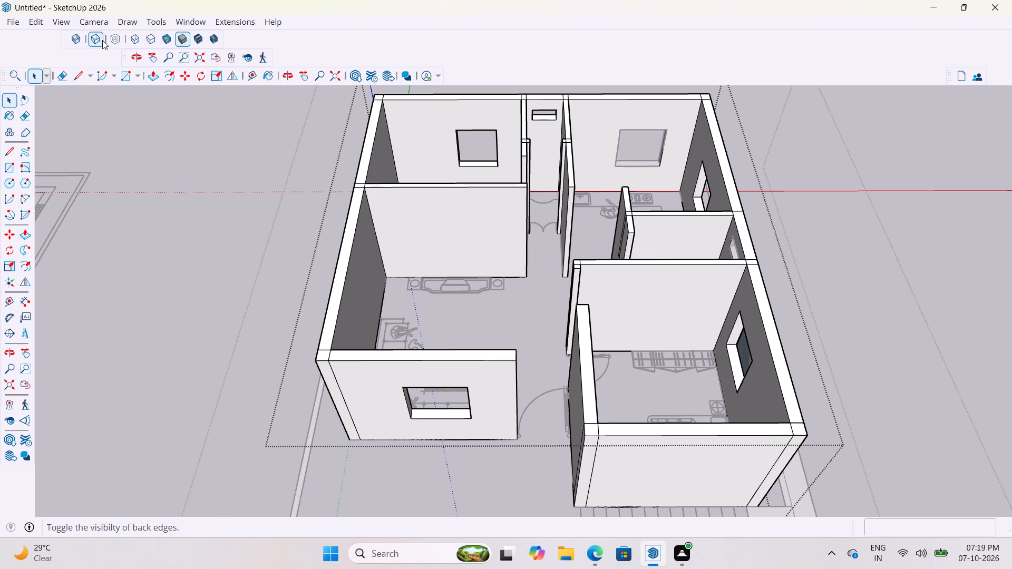
Turn on ambient occlusion in the model's display style.
left_click(114, 42)
scroll(396, 296, "up", 1)
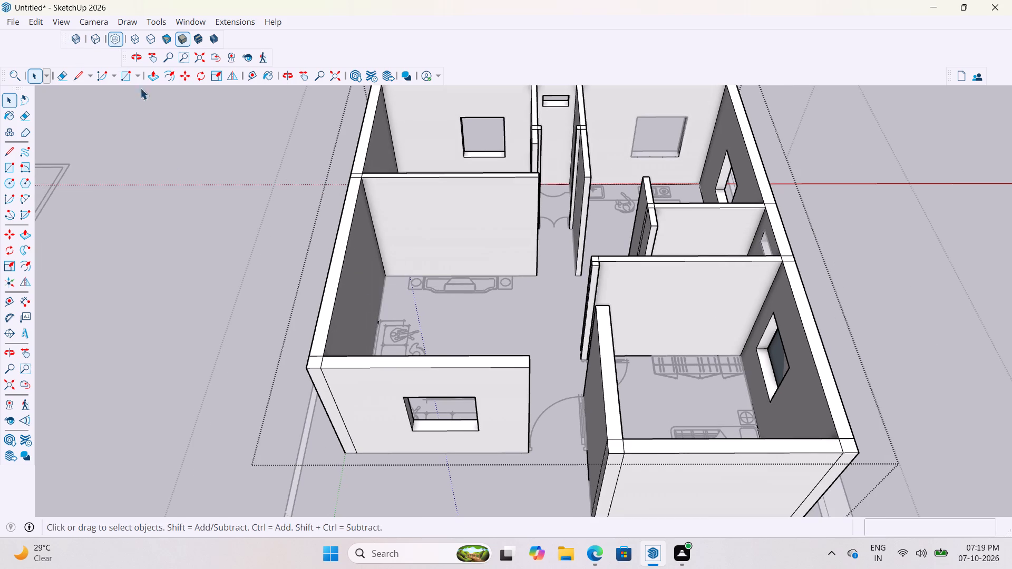
middle_click_drag(367, 301, 412, 344)
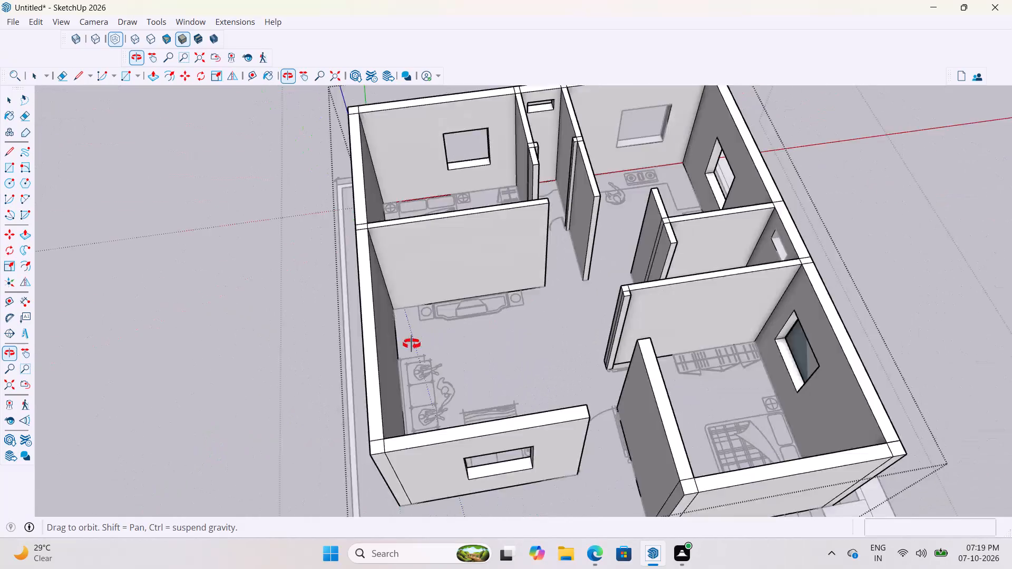
Turn off ambient occlusion and display the house model's hidden back edges.
middle_click_drag(412, 344, 343, 357)
left_click(116, 41)
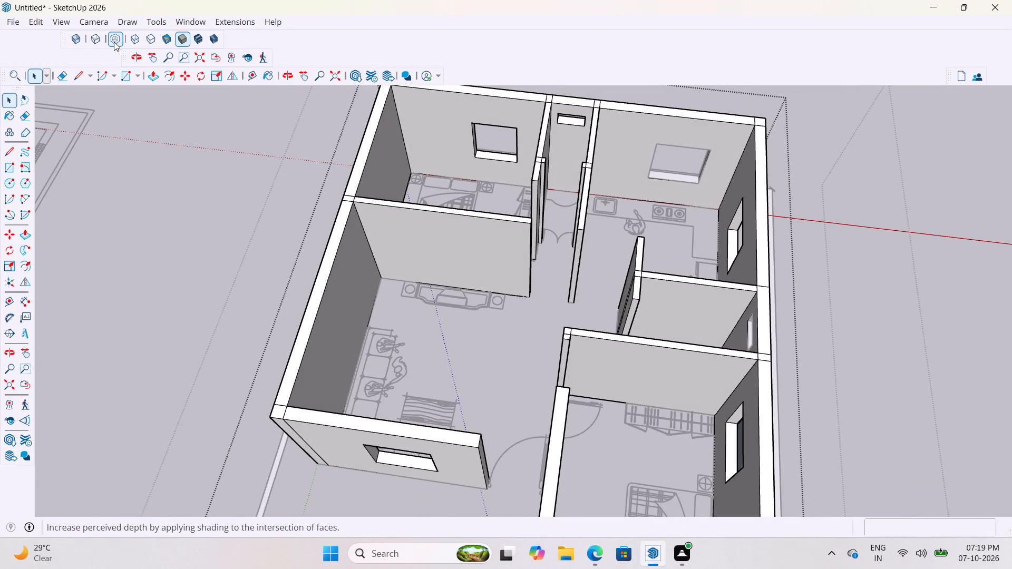
left_click(97, 41)
Place a guide about 5' 9" from the living room wall with the window opening, at the near end of the plan's window symbol.
scroll(376, 398, "up", 2)
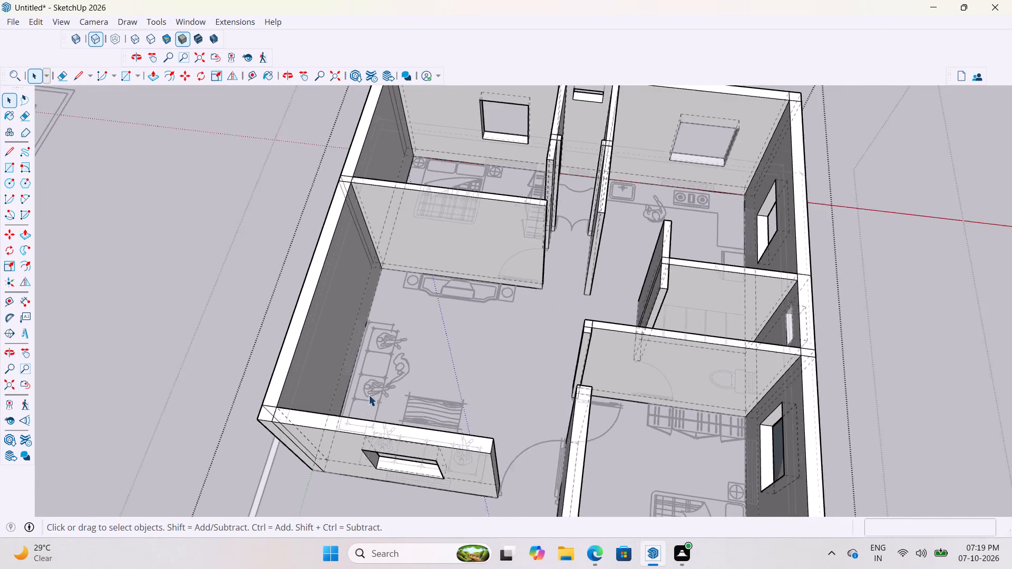
scroll(368, 395, "up", 9)
middle_click_drag(432, 400, 426, 400)
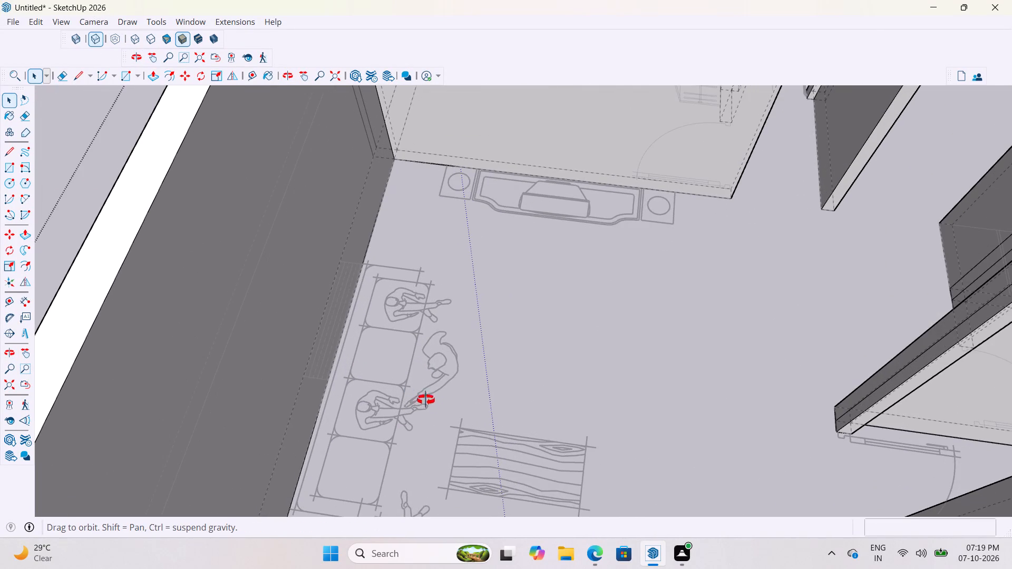
middle_click_drag(426, 400, 206, 403)
scroll(511, 404, "down", 3)
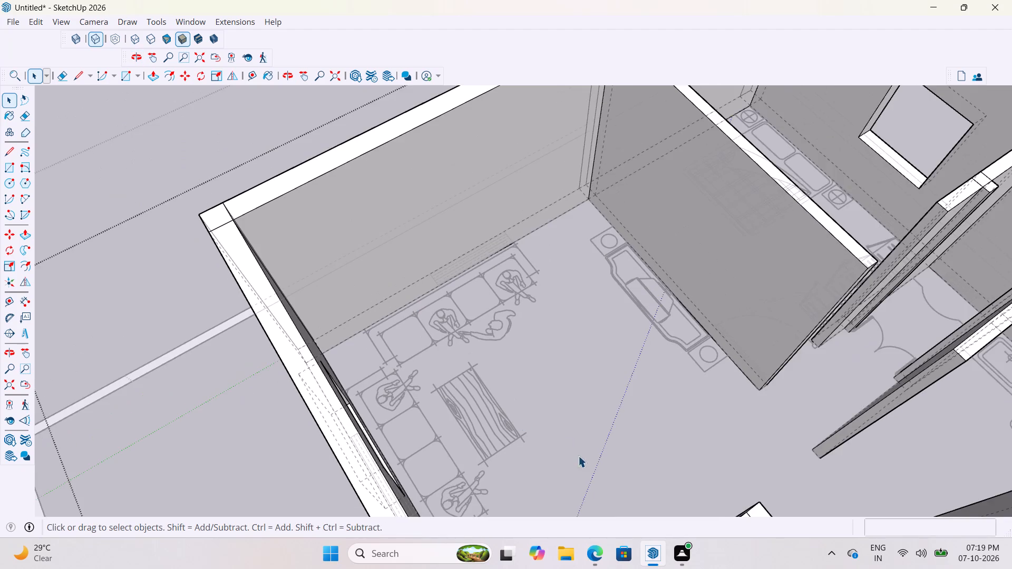
middle_click_drag(578, 457, 319, 428)
scroll(506, 332, "up", 6)
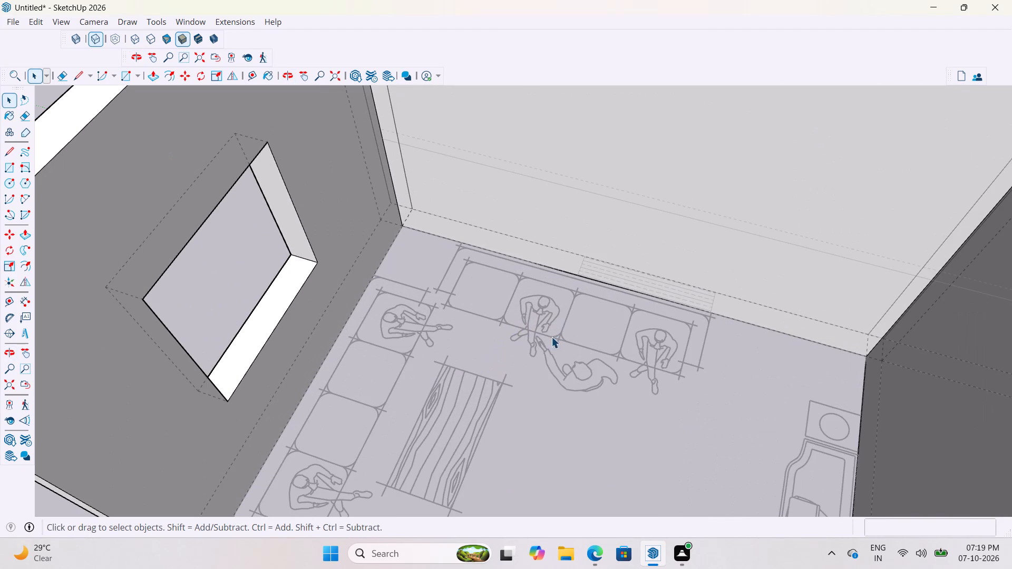
key("t")
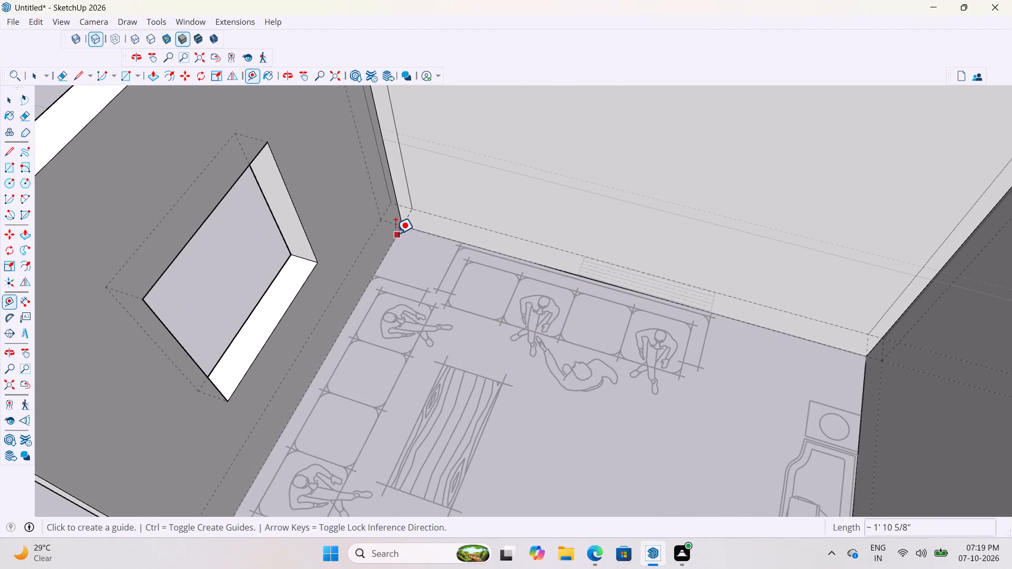
left_click(395, 234)
scroll(548, 323, "down", 3)
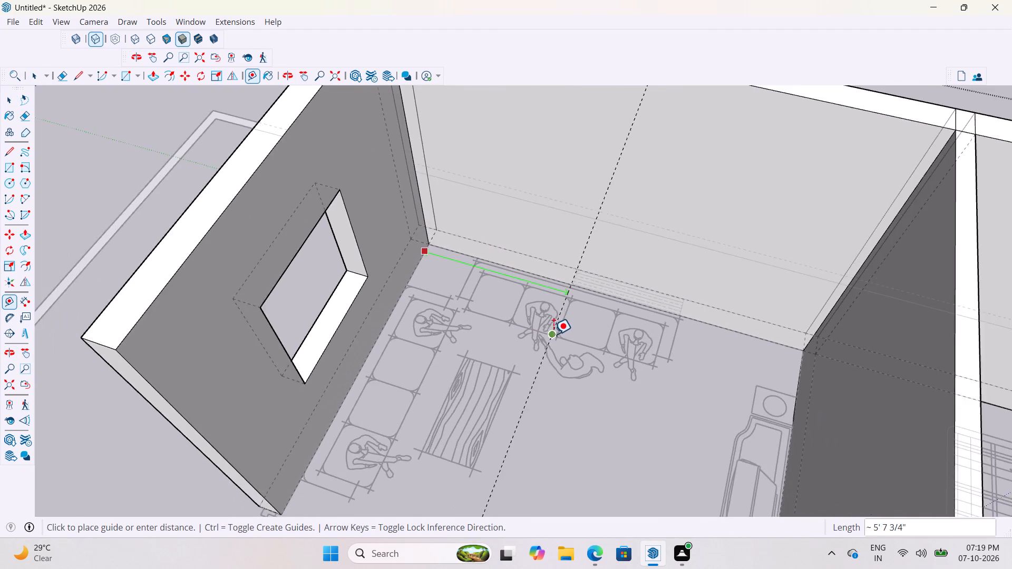
scroll(553, 335, "down", 4)
scroll(549, 307, "up", 3)
middle_click_drag(545, 308, 683, 317)
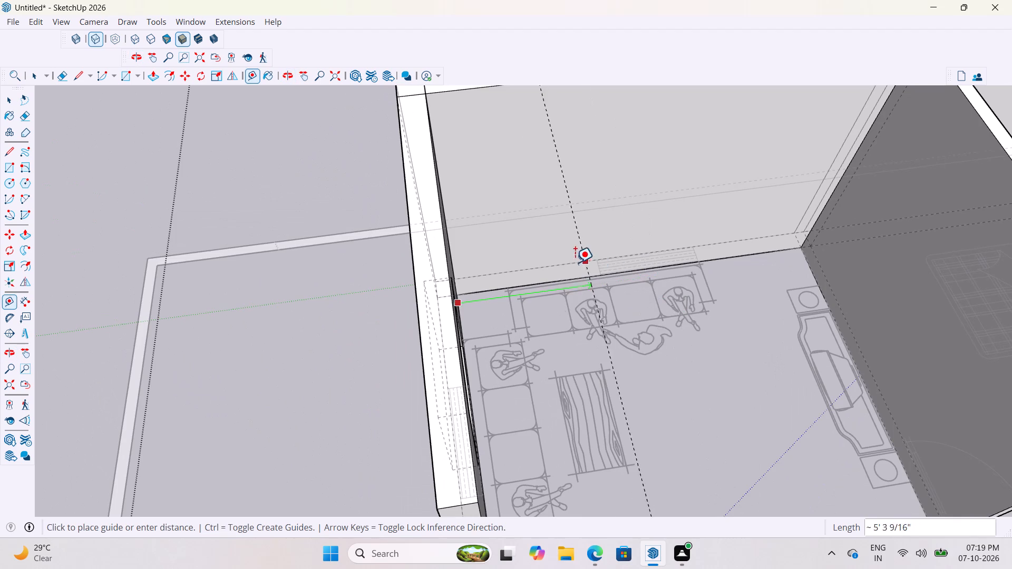
scroll(612, 300, "up", 5)
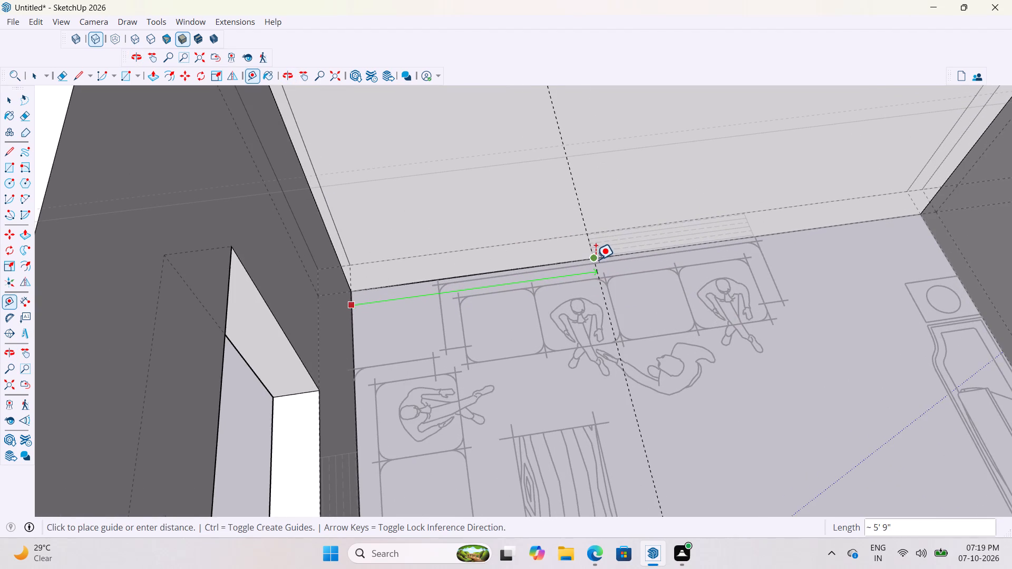
left_click(596, 260)
Place a second guide 9' 9 1/4" from the same side wall, at the far end of the window symbol.
scroll(559, 344, "down", 4)
middle_click_drag(673, 385, 565, 388)
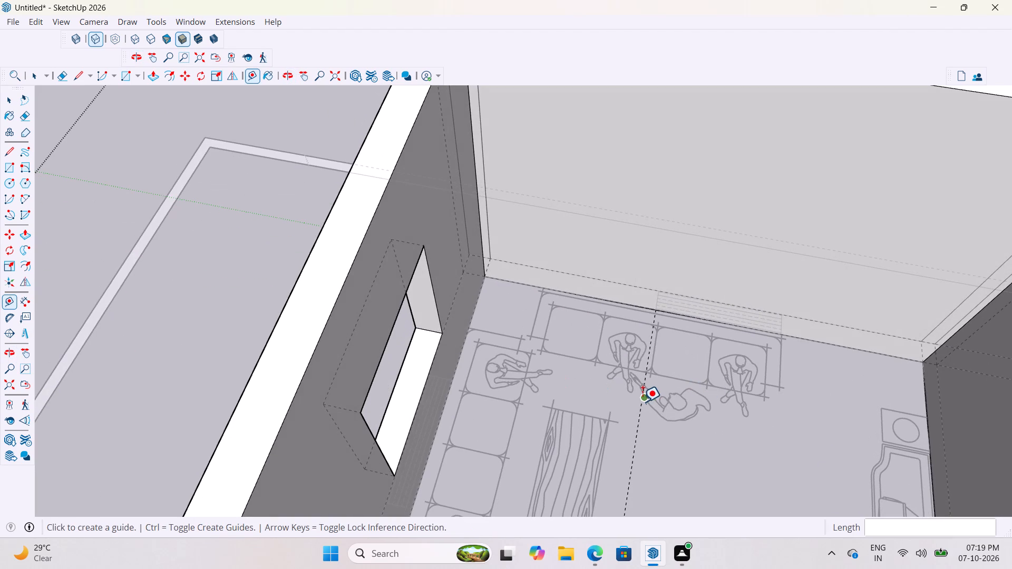
left_click(643, 402)
key("space")
key("t")
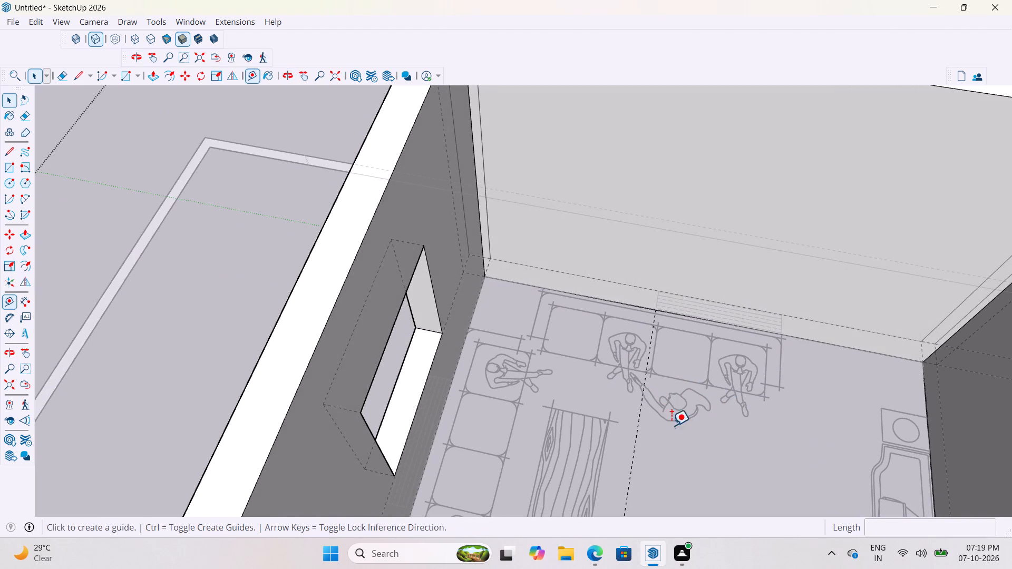
left_click(477, 293)
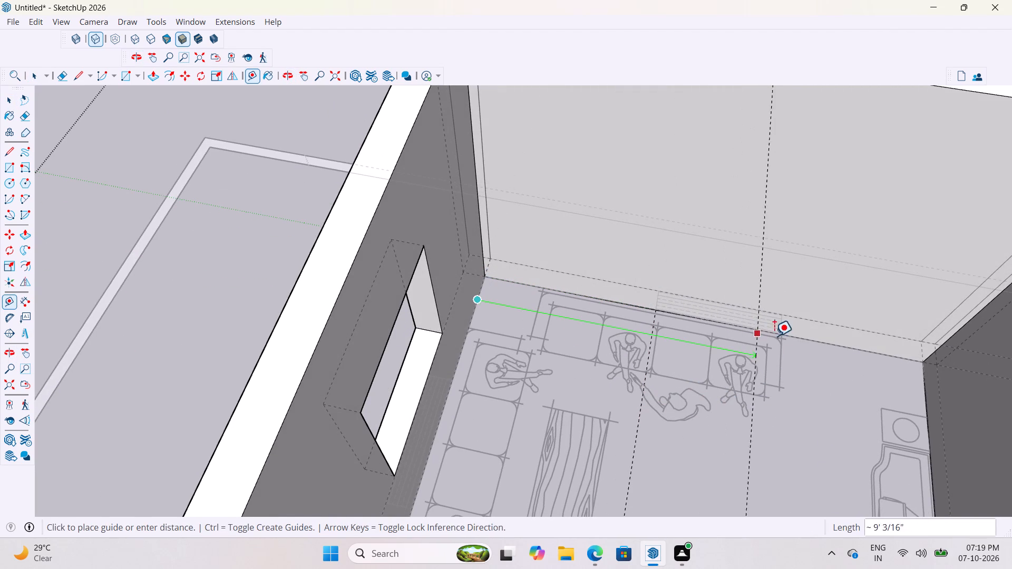
left_click(781, 337)
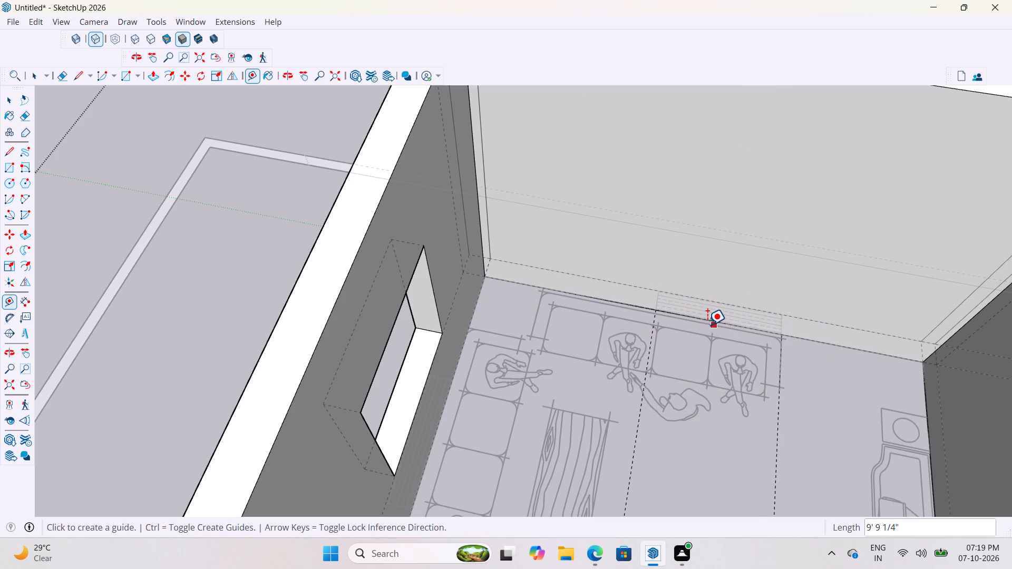
Place a guide 3' from the base line of the living room's windowless outer wall.
left_click(712, 320)
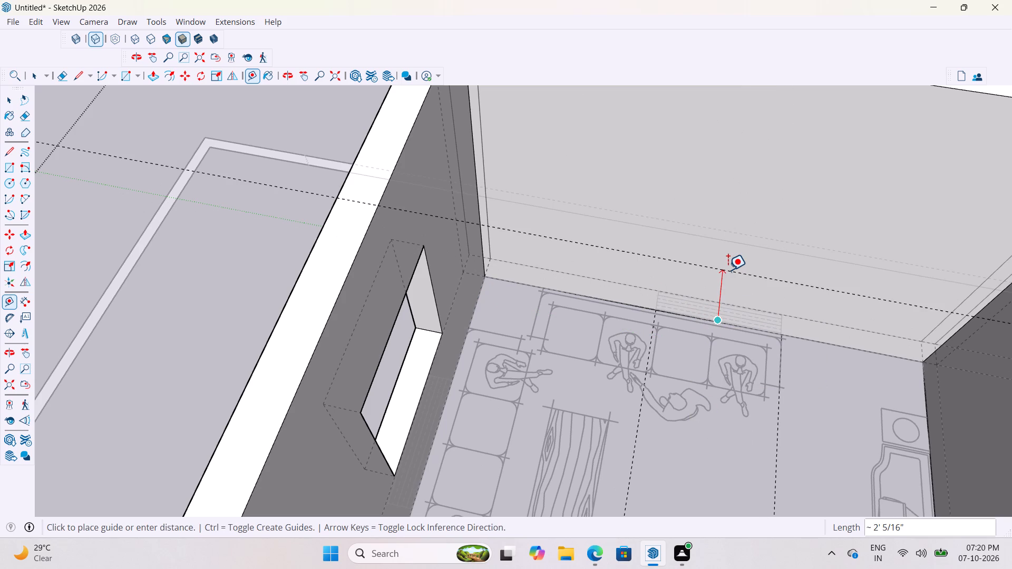
type("3'")
key("Return")
Leave the wall group and its enclosing group to return to the whole model.
scroll(633, 381, "down", 4)
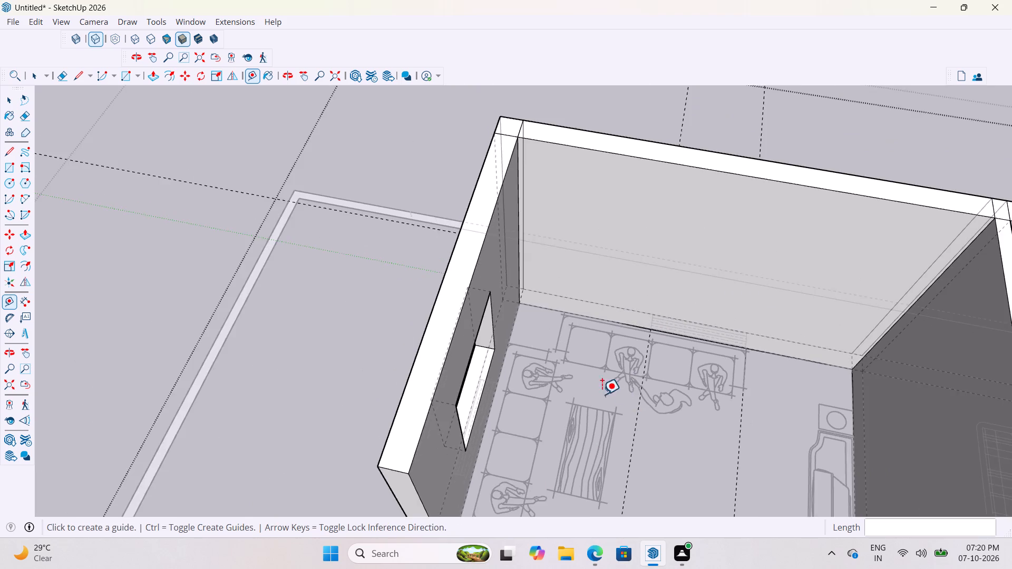
scroll(602, 395, "down", 4)
middle_click_drag(557, 385, 653, 370)
key("space")
key("space")
left_click(512, 184)
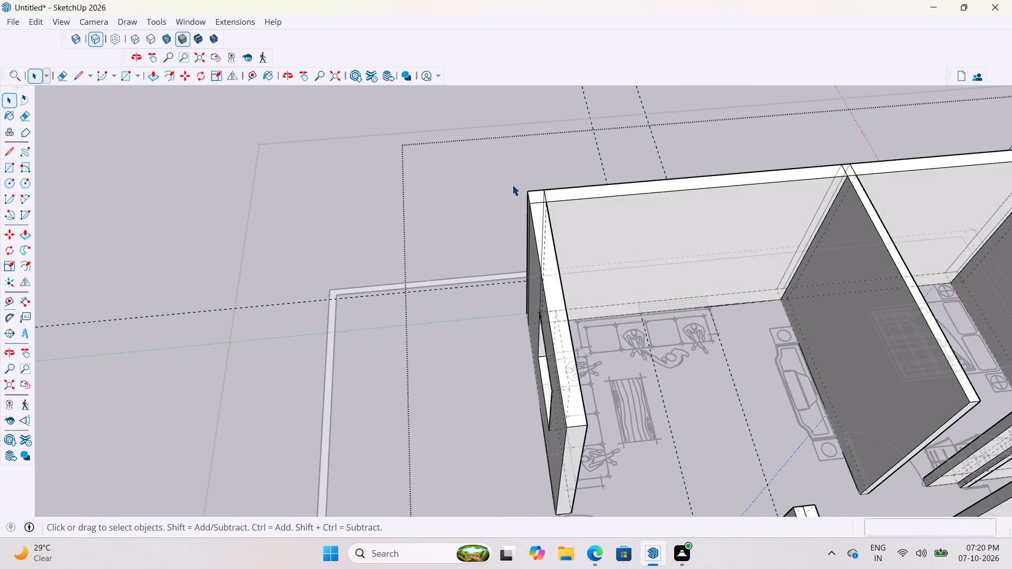
scroll(502, 152, "up", 1)
scroll(259, 348, "down", 8)
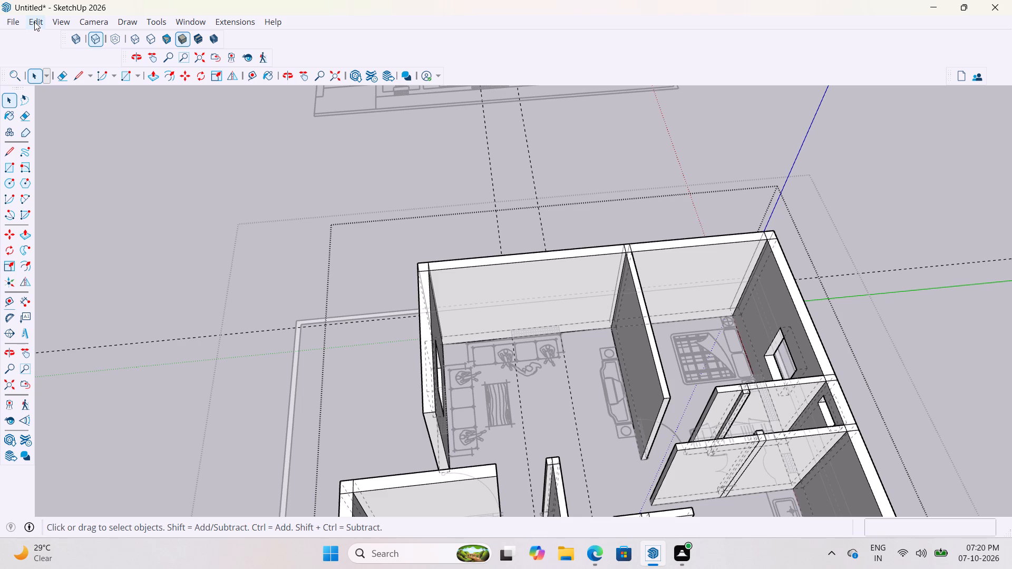
left_click(182, 38)
left_click(462, 150)
left_click(433, 156)
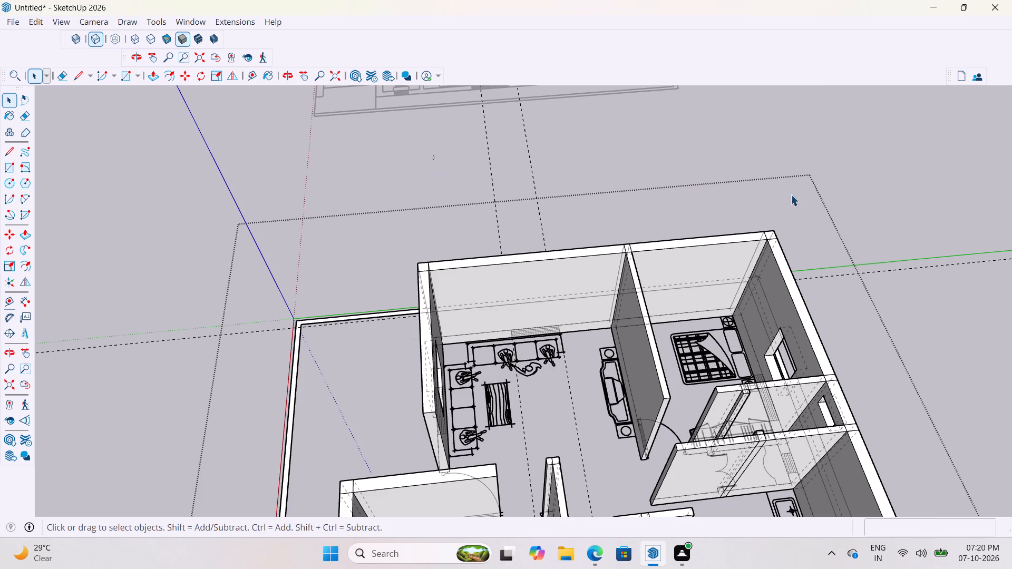
left_click(892, 149)
Place a guide 3' from the plan's window symbol line along the living room's windowless outer wall.
scroll(627, 282, "up", 9)
scroll(502, 440, "up", 4)
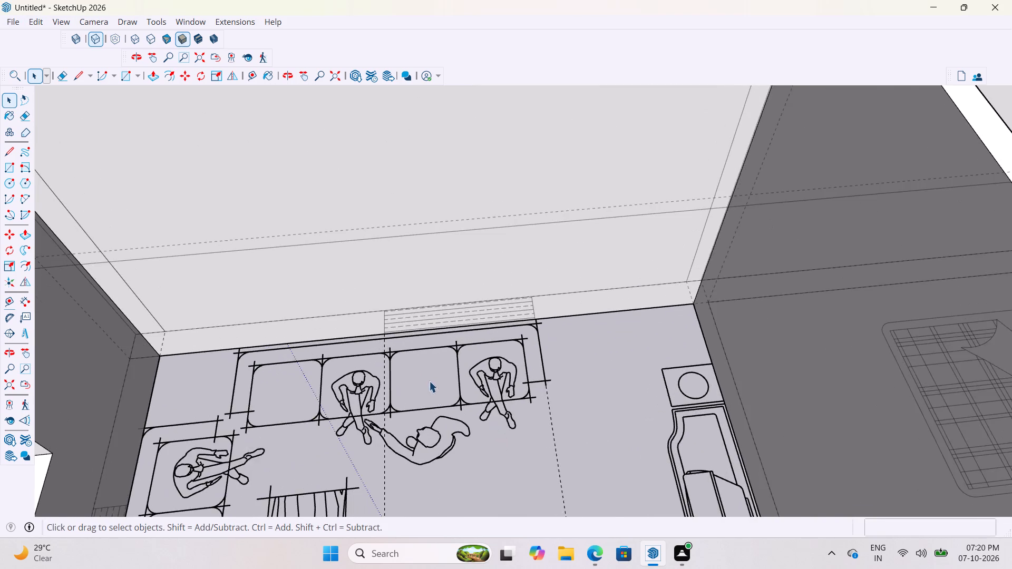
scroll(429, 381, "up", 2)
scroll(464, 387, "down", 12)
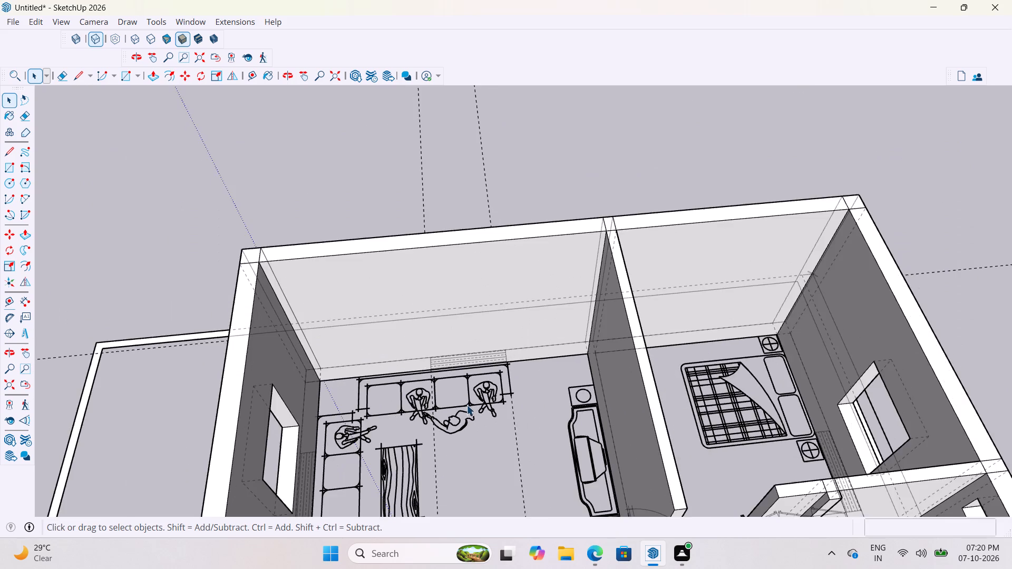
scroll(461, 410, "up", 6)
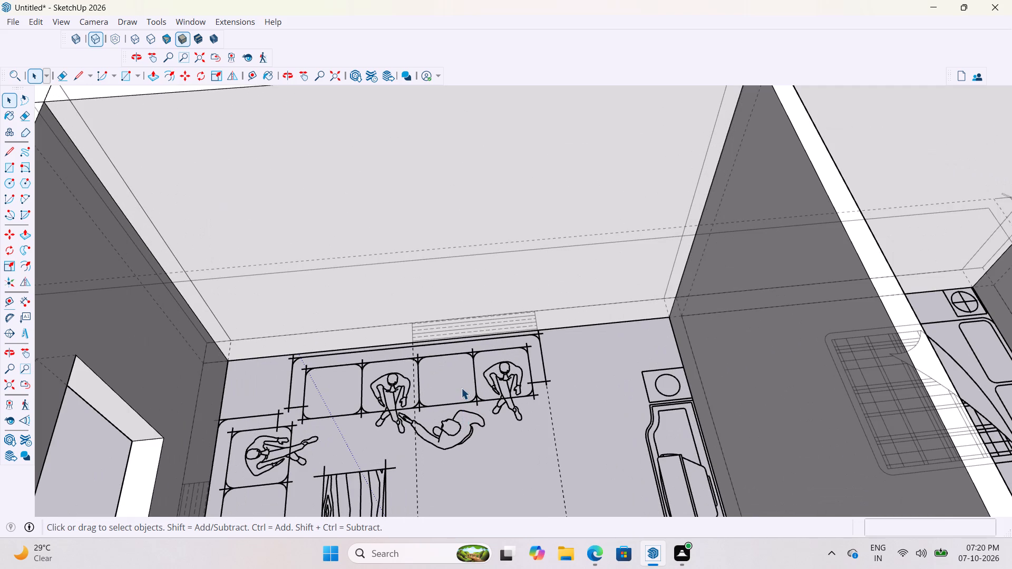
key("t")
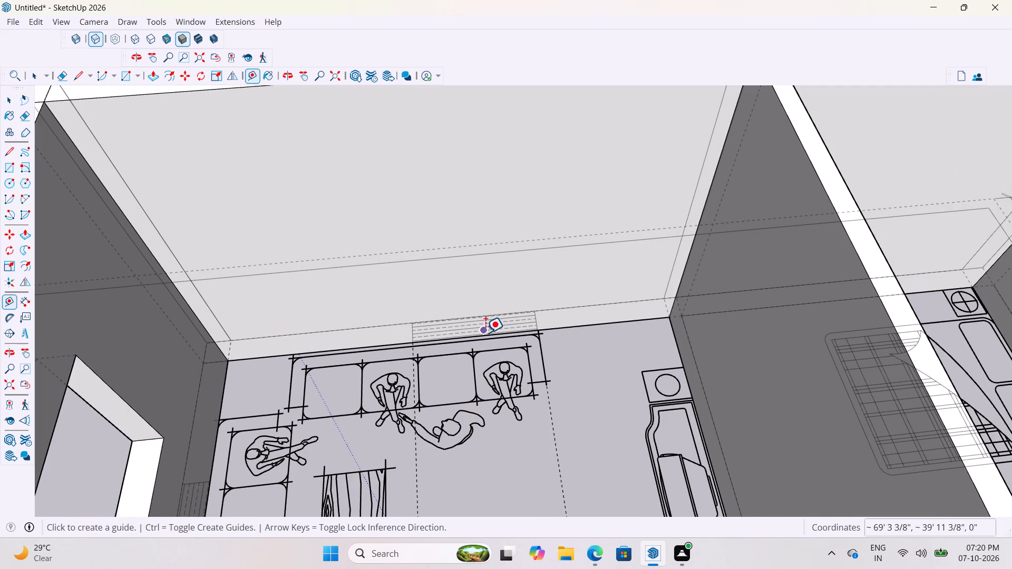
left_click(479, 335)
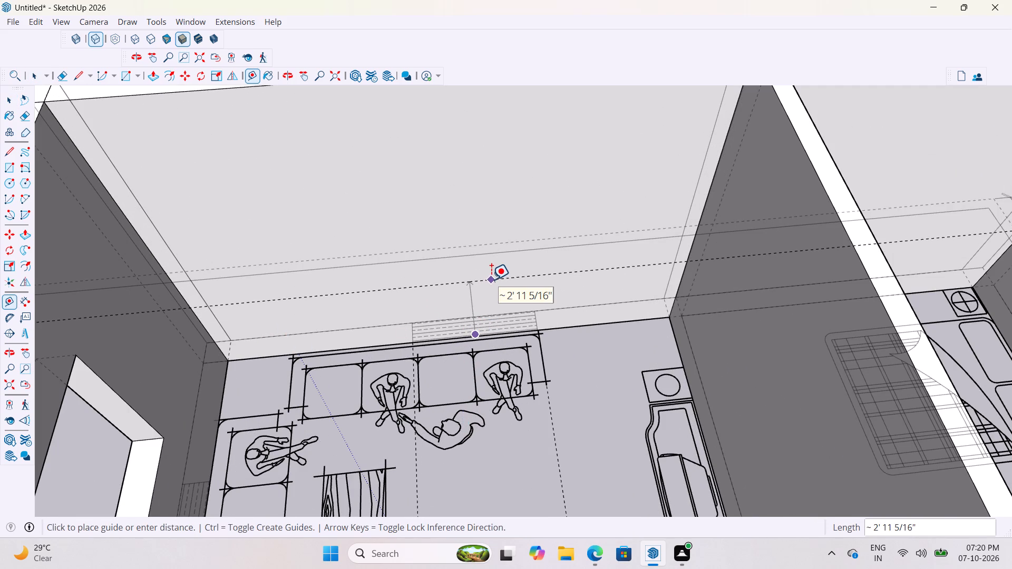
type("3'")
key("Return")
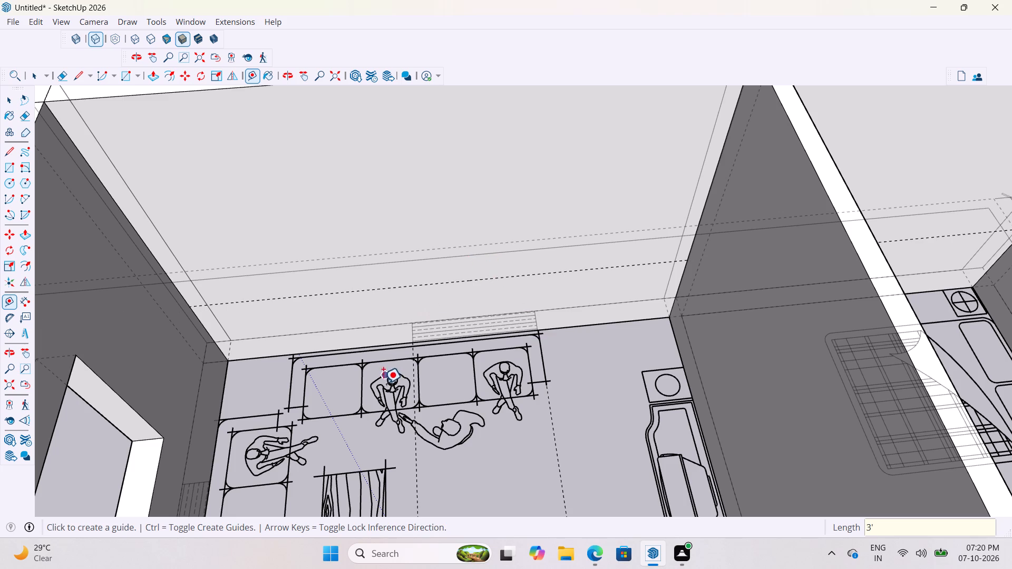
Repeat the guide about 5' 9" from the living room's side wall, at the near end of the window symbol.
left_click(223, 384)
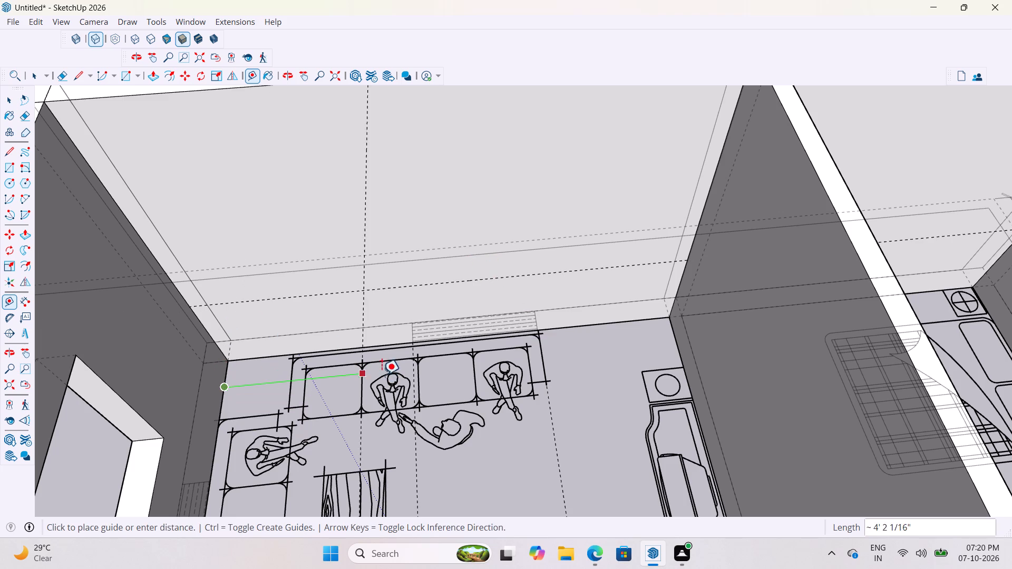
left_click(414, 372)
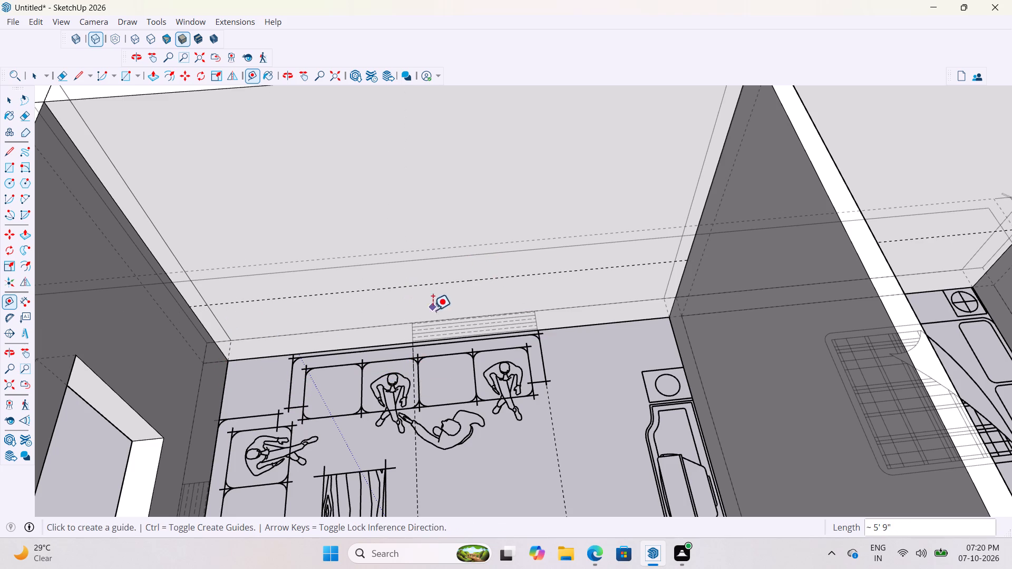
scroll(415, 408, "down", 3)
middle_click_drag(427, 407, 458, 364)
scroll(447, 361, "up", 5)
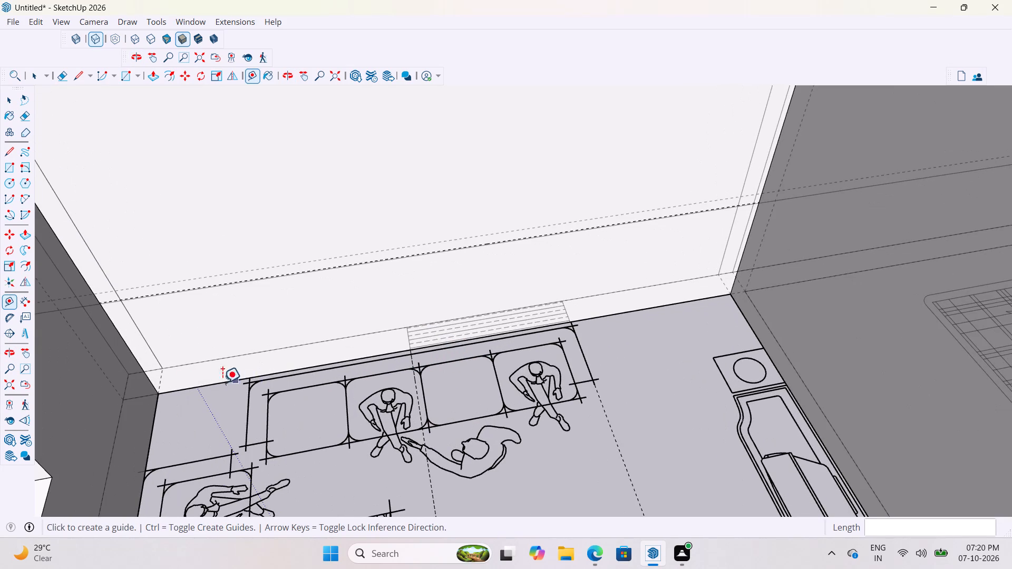
left_click(153, 405)
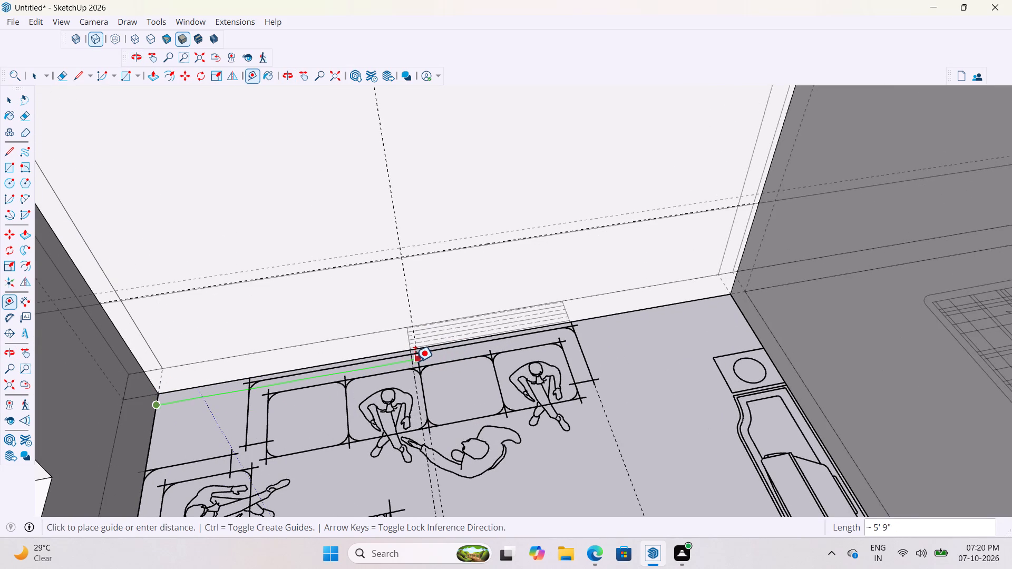
left_click(408, 352)
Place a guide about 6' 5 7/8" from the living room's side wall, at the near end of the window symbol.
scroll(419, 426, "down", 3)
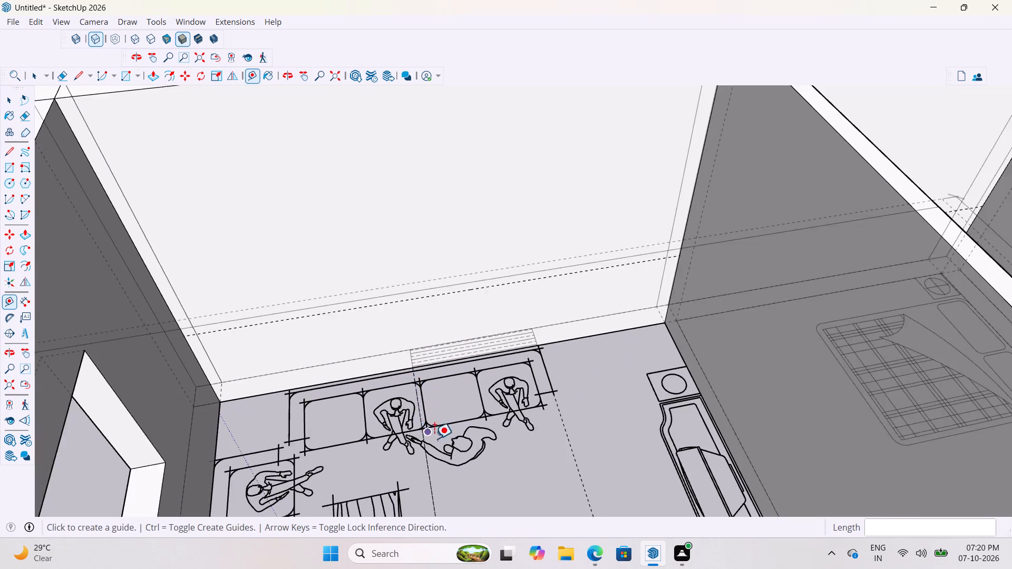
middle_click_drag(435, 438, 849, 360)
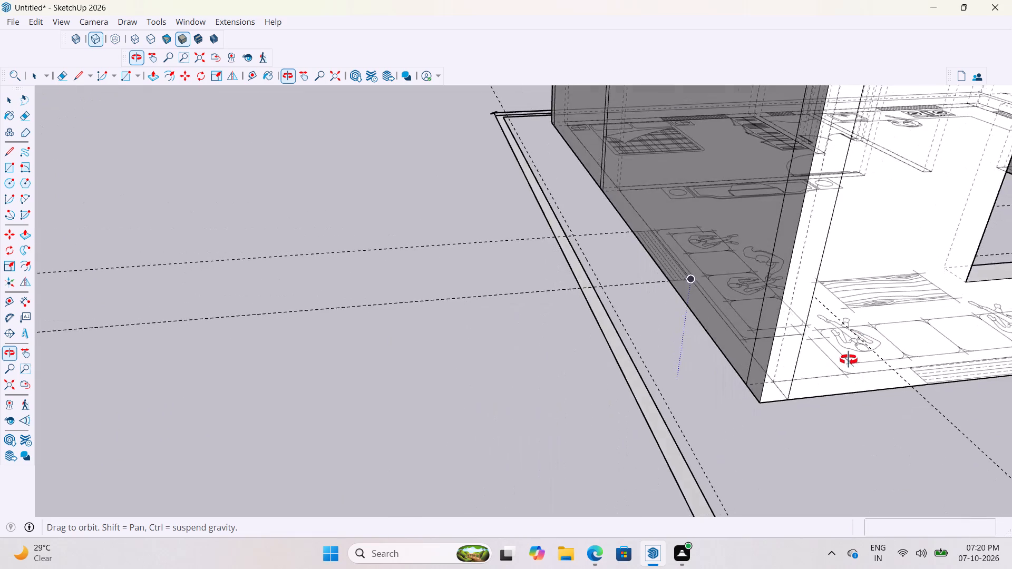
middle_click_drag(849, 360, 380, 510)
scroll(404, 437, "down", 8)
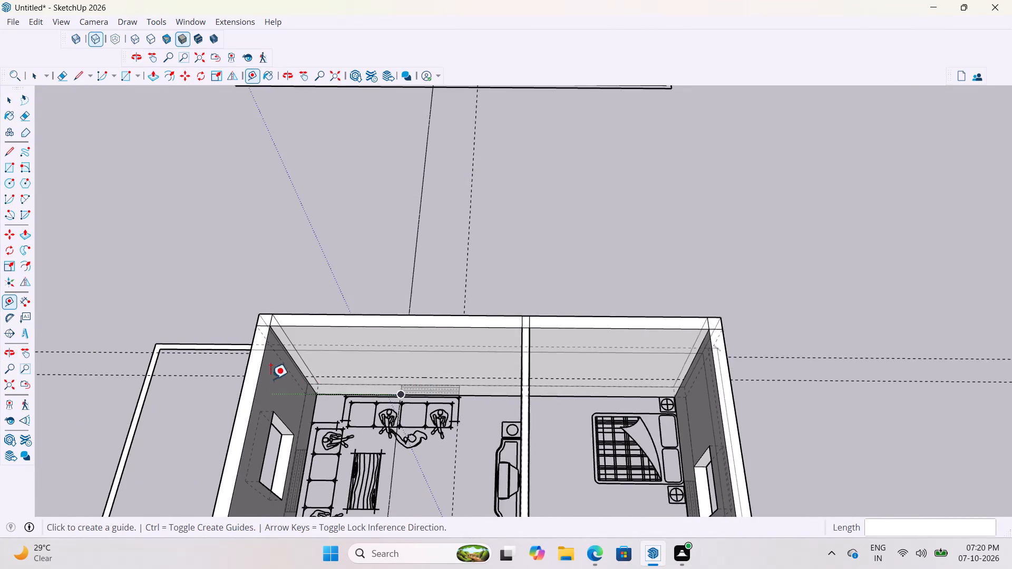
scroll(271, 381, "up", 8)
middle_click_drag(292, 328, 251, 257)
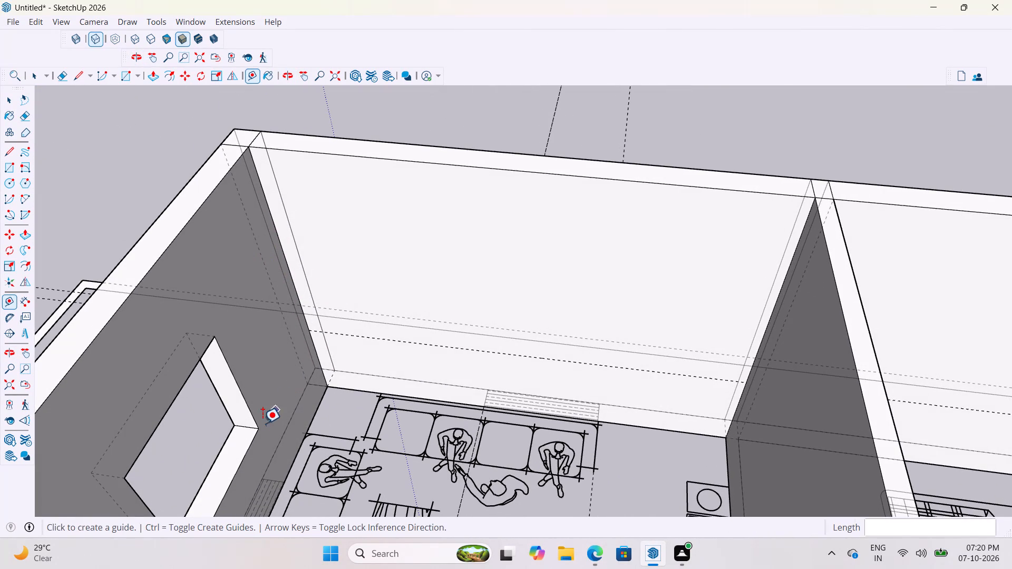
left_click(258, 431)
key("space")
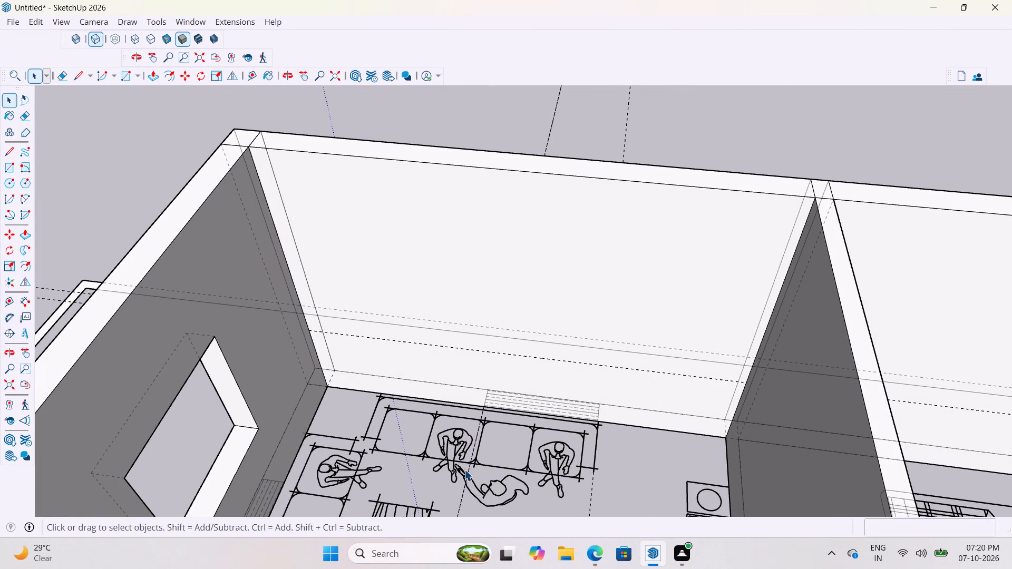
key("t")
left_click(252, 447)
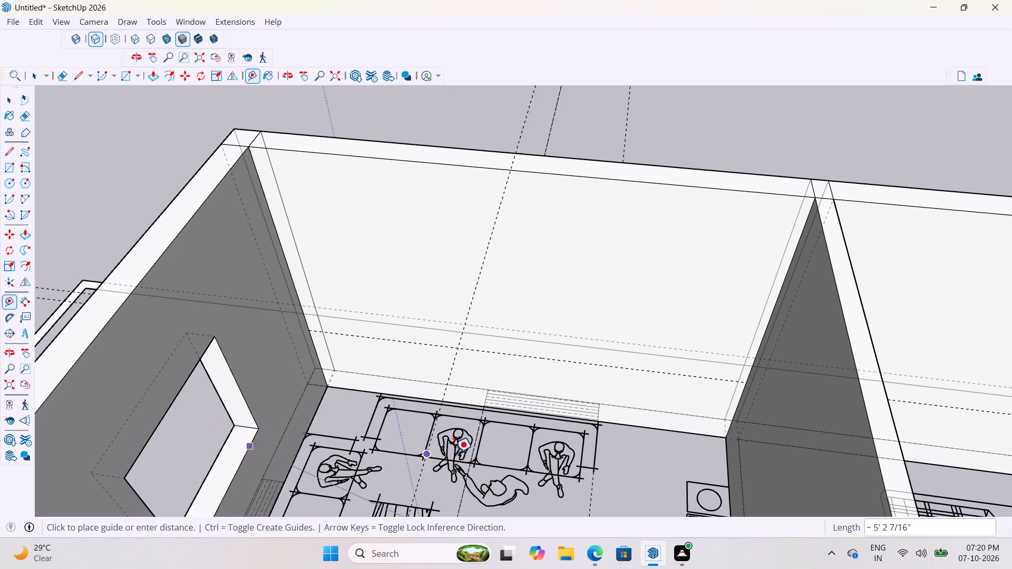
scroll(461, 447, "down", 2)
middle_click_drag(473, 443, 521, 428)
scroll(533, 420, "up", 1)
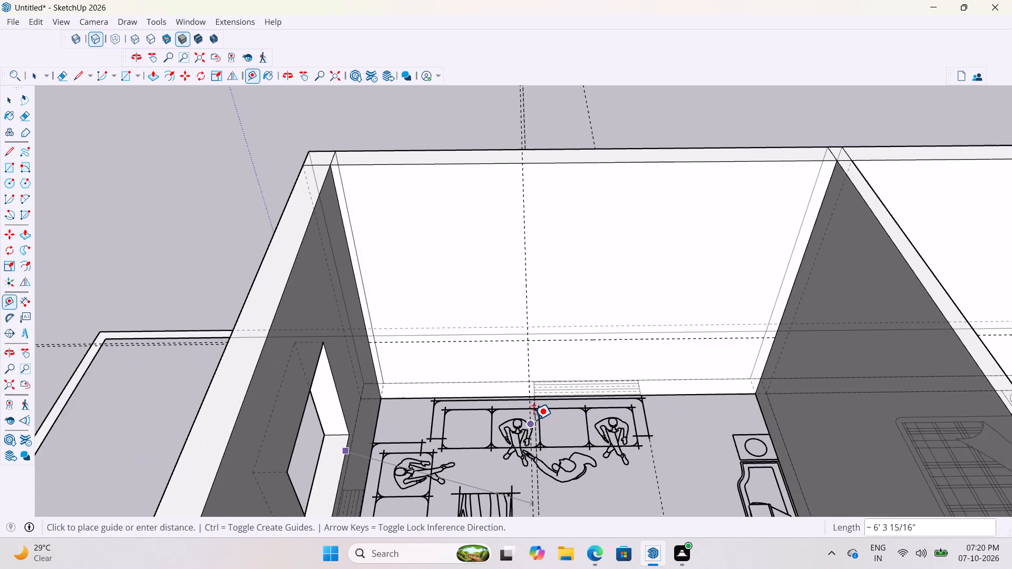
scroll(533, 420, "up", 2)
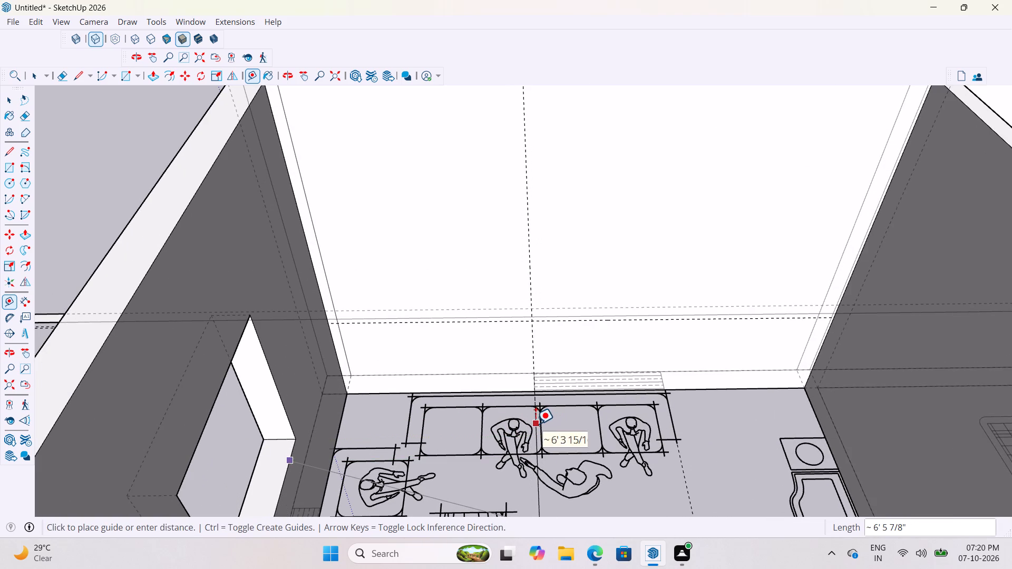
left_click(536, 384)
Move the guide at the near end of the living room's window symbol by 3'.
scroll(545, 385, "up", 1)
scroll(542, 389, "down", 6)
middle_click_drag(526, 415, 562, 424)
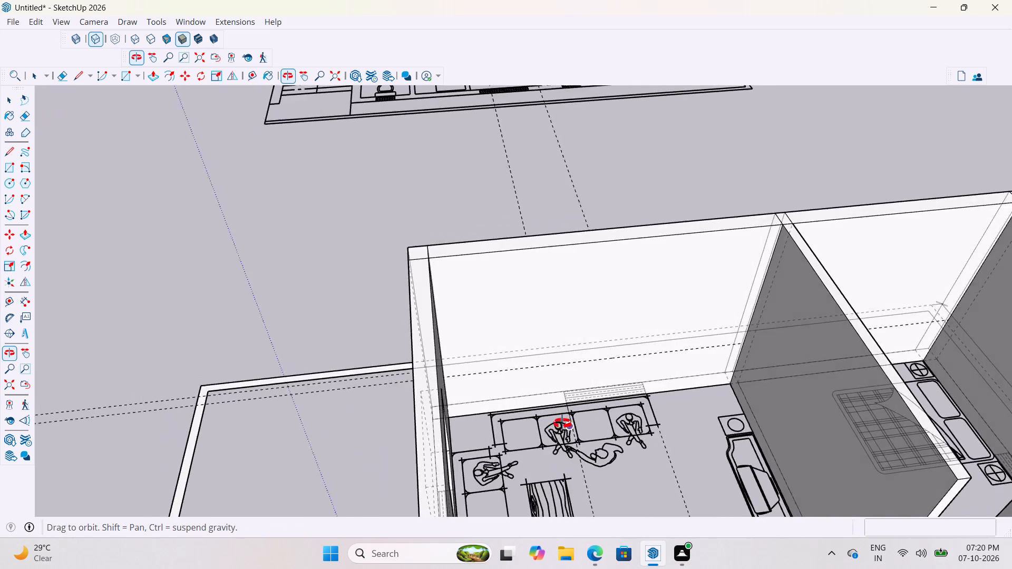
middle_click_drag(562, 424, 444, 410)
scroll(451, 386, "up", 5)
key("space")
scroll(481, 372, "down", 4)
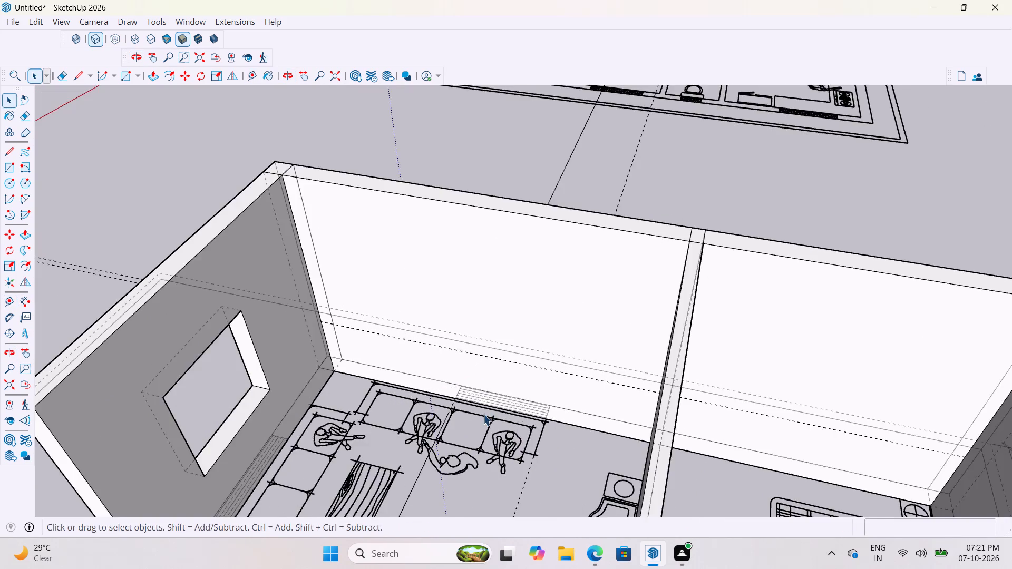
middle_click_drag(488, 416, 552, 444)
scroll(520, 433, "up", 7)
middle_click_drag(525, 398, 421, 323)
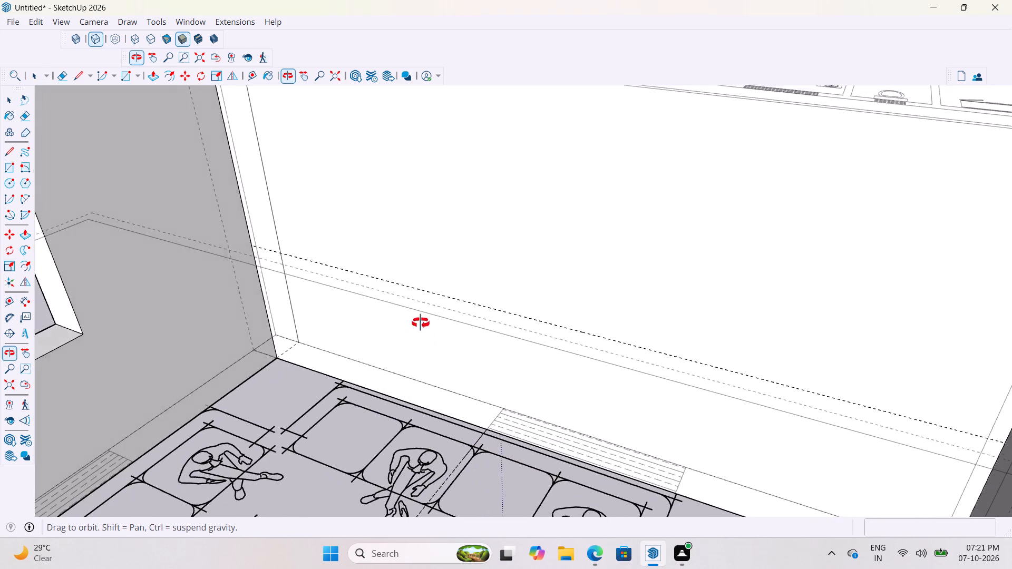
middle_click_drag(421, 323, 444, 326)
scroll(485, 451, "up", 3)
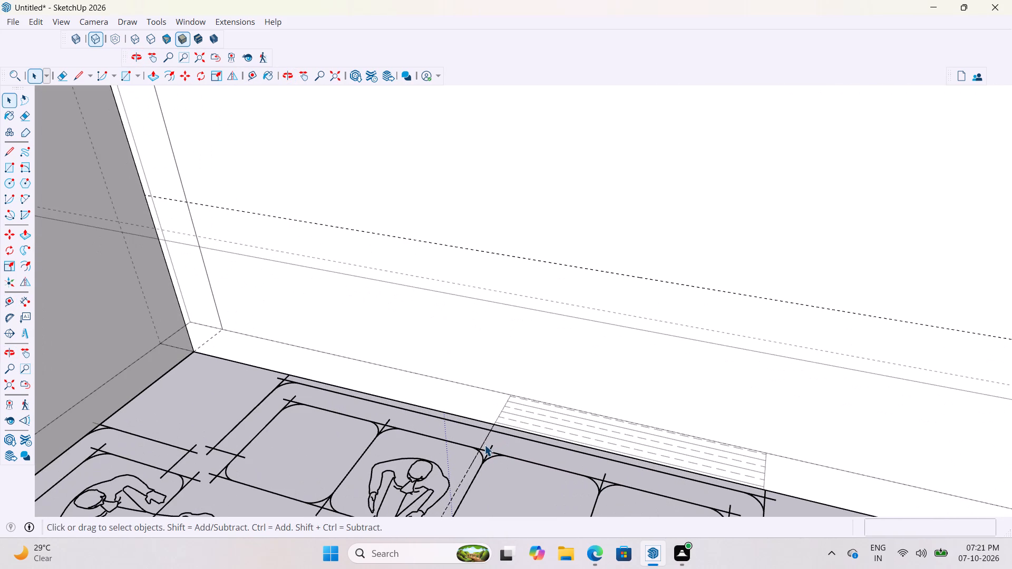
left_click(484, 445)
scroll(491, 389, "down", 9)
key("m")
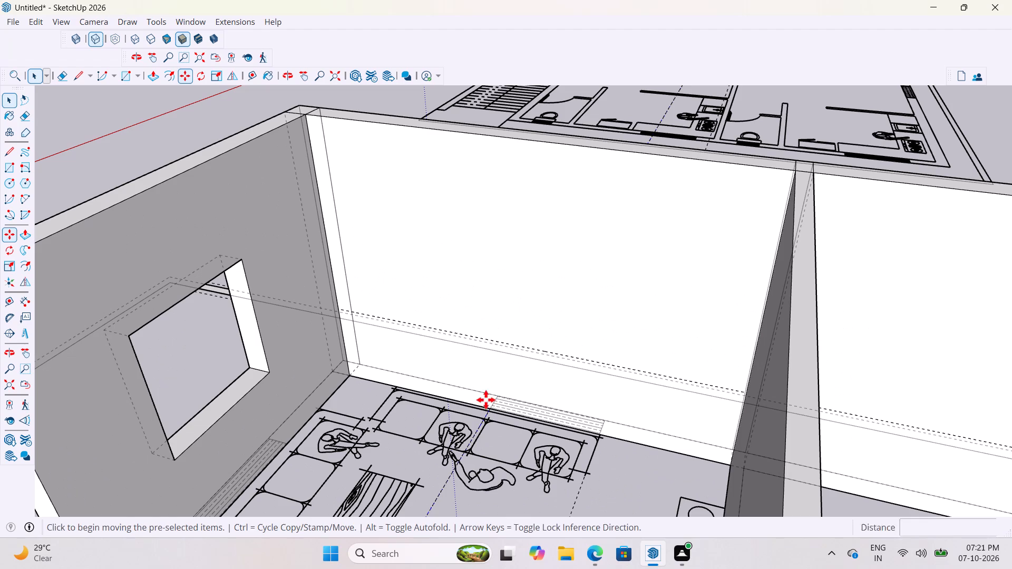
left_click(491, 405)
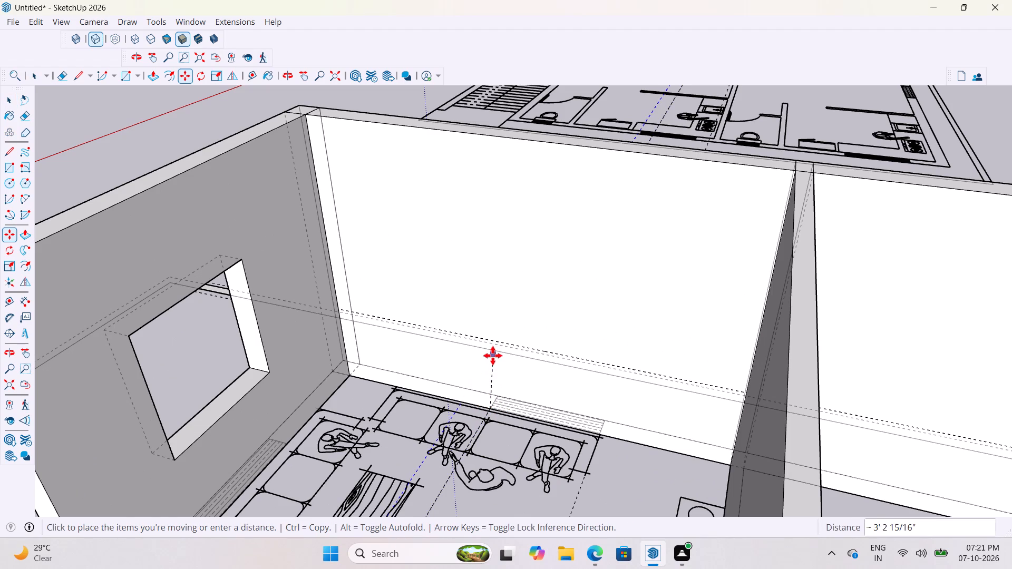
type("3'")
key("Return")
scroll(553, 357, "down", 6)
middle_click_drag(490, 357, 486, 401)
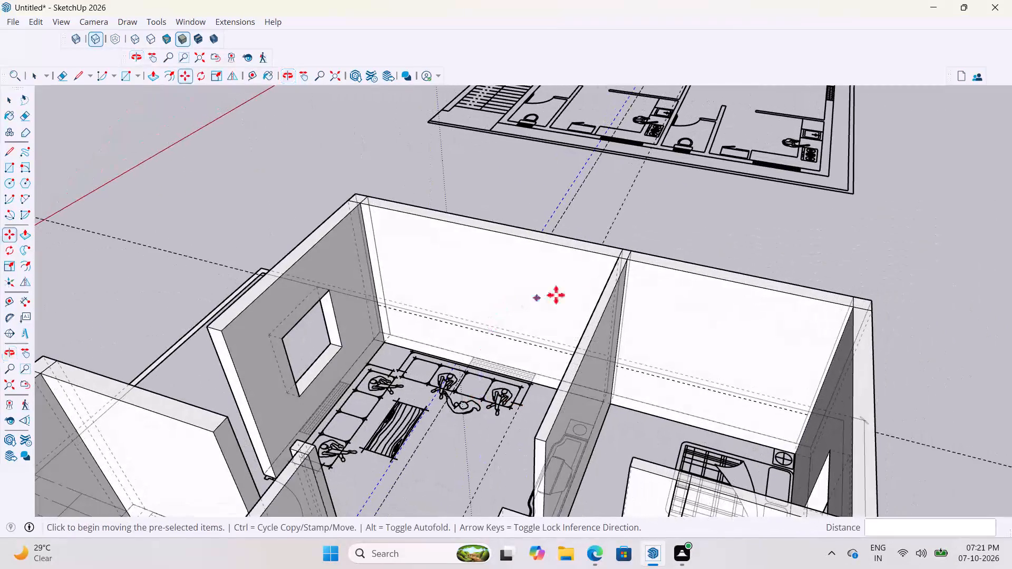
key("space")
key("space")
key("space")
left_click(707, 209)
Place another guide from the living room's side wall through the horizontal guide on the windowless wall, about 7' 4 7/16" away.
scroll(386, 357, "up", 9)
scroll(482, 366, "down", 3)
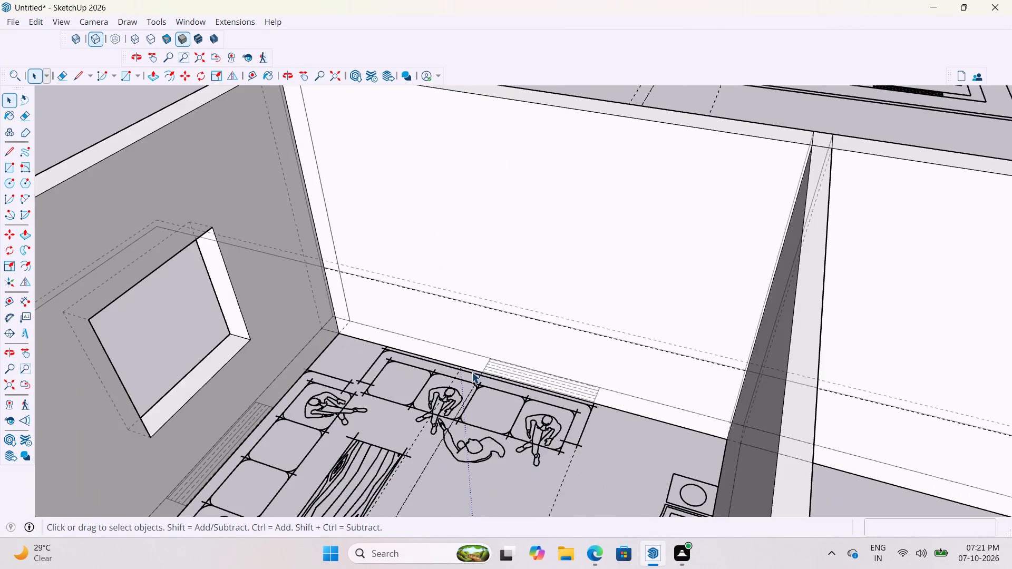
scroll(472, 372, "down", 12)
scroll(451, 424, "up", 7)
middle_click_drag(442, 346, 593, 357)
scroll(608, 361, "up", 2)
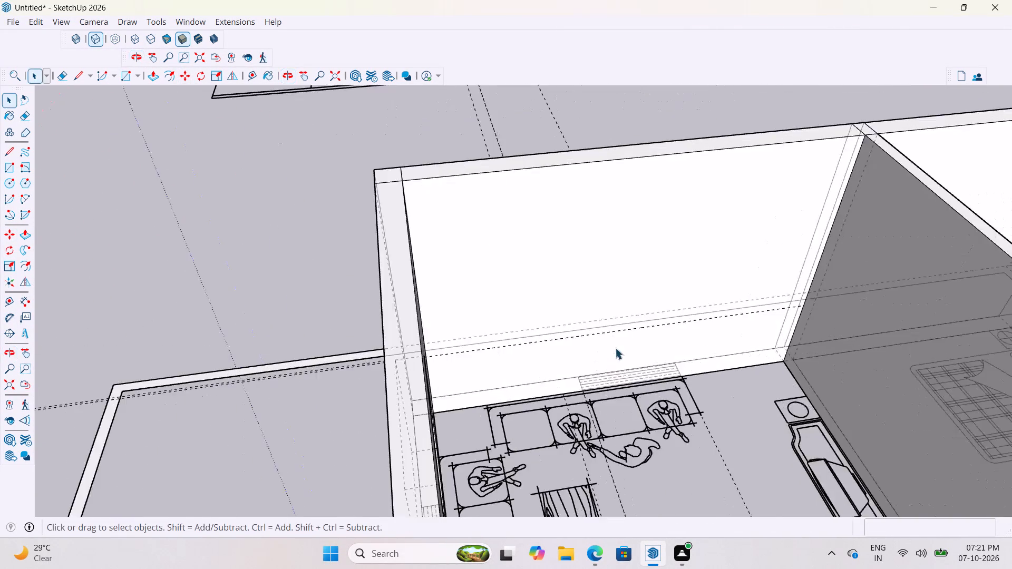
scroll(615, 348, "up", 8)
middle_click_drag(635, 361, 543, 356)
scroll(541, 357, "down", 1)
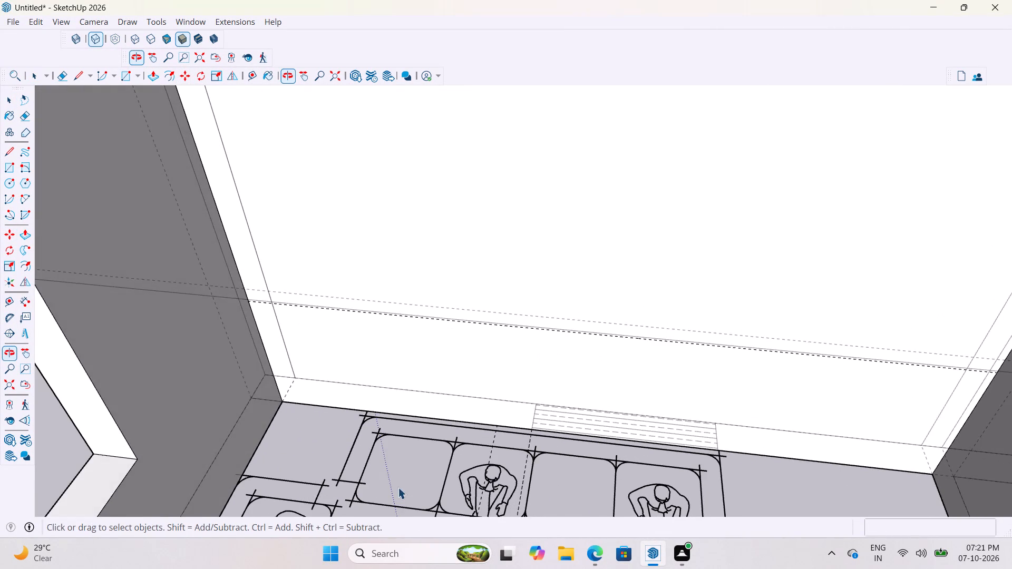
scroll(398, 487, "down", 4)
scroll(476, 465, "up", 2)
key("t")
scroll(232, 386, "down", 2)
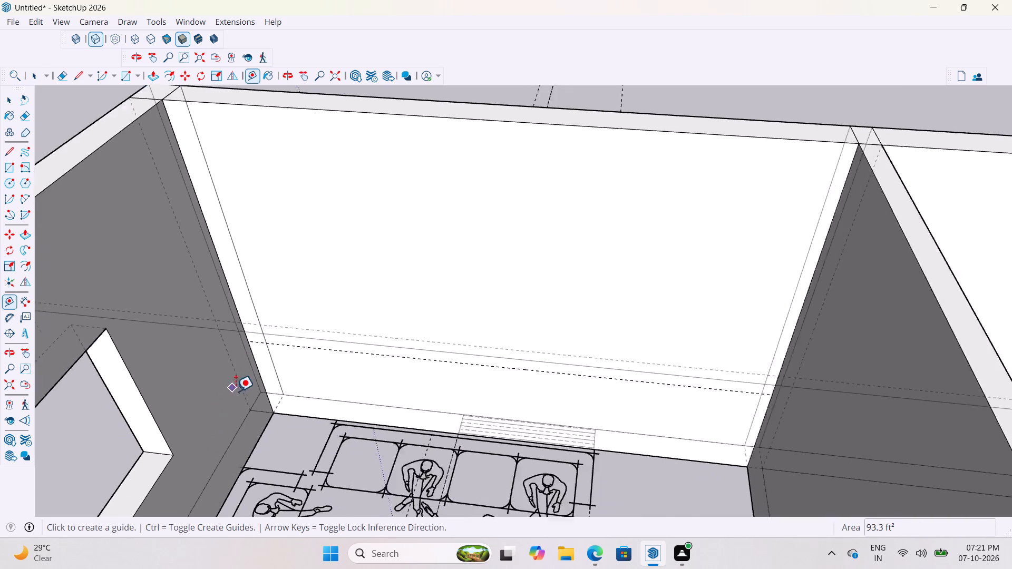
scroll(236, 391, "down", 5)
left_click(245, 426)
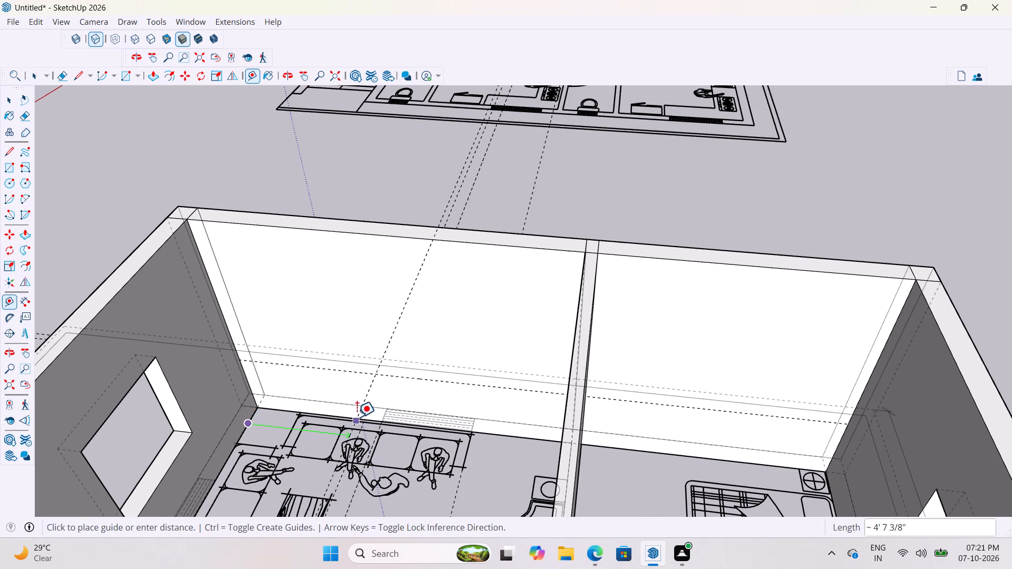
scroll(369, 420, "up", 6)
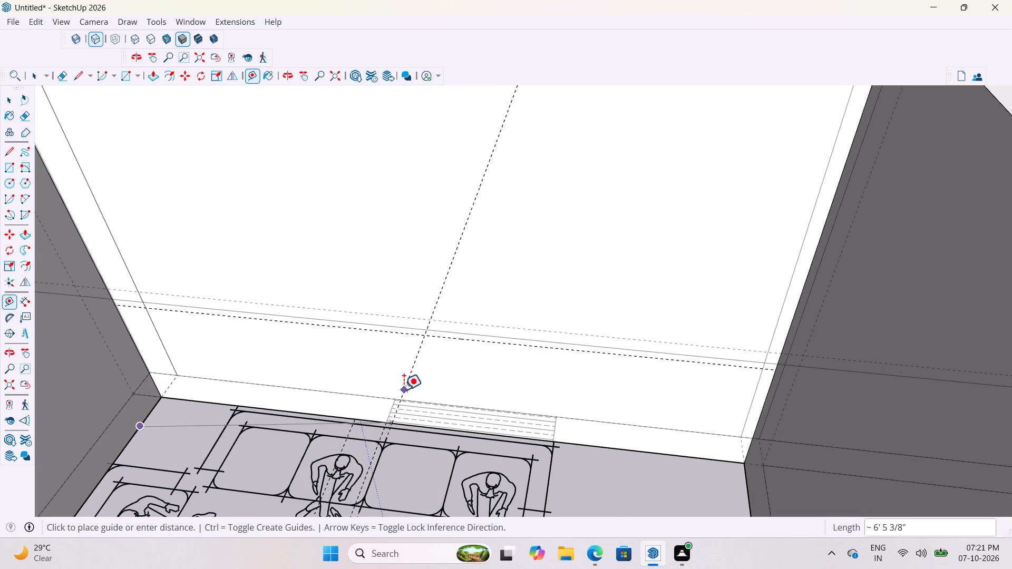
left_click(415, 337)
Delete all the guides in the model.
scroll(351, 376, "down", 4)
middle_click_drag(423, 403, 509, 424)
scroll(365, 504, "down", 6)
left_click(33, 24)
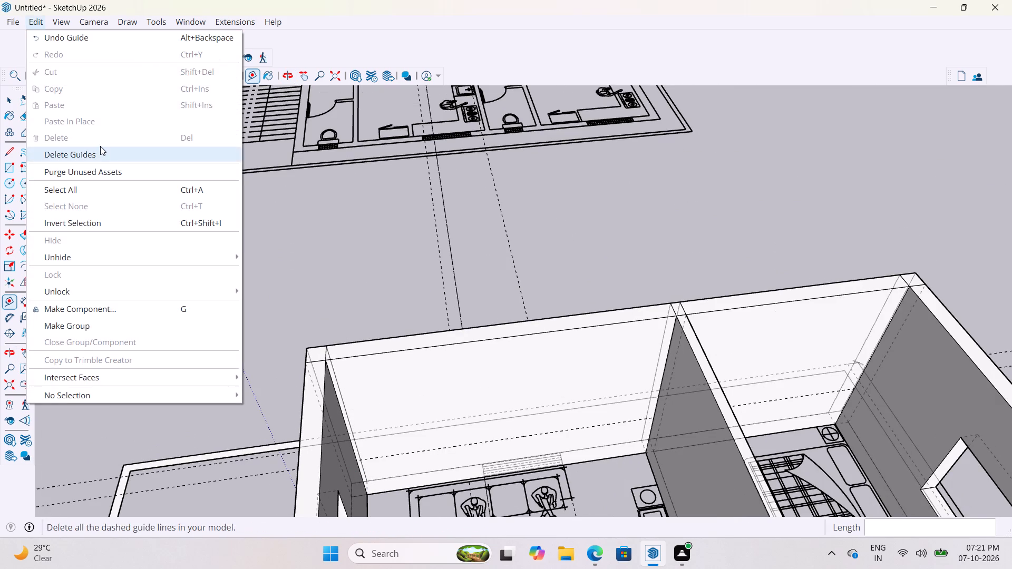
left_click(98, 163)
scroll(365, 299, "down", 4)
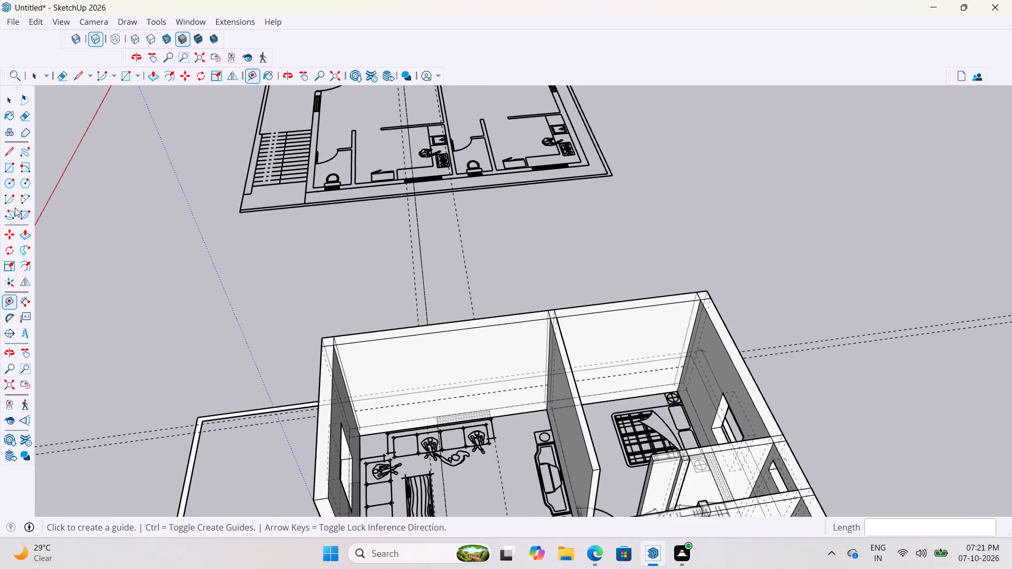
left_click(40, 25)
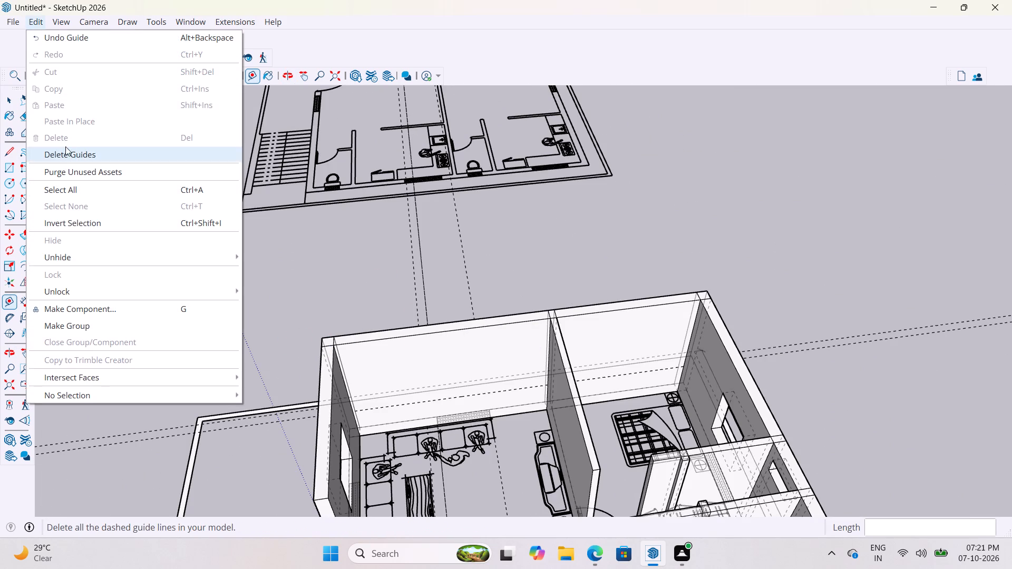
left_click(65, 153)
scroll(256, 330, "down", 3)
key("space")
key("space")
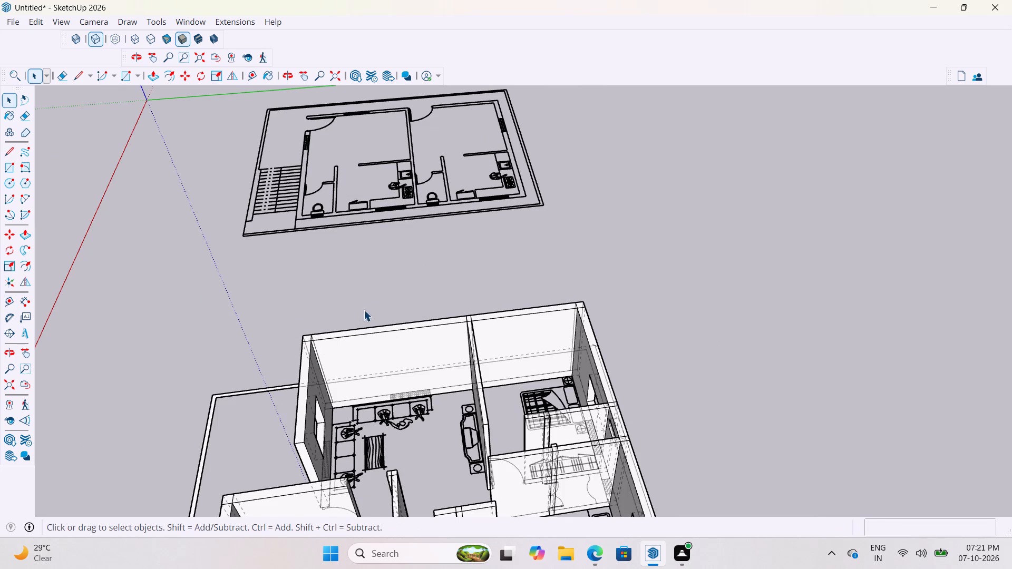
left_click(368, 290)
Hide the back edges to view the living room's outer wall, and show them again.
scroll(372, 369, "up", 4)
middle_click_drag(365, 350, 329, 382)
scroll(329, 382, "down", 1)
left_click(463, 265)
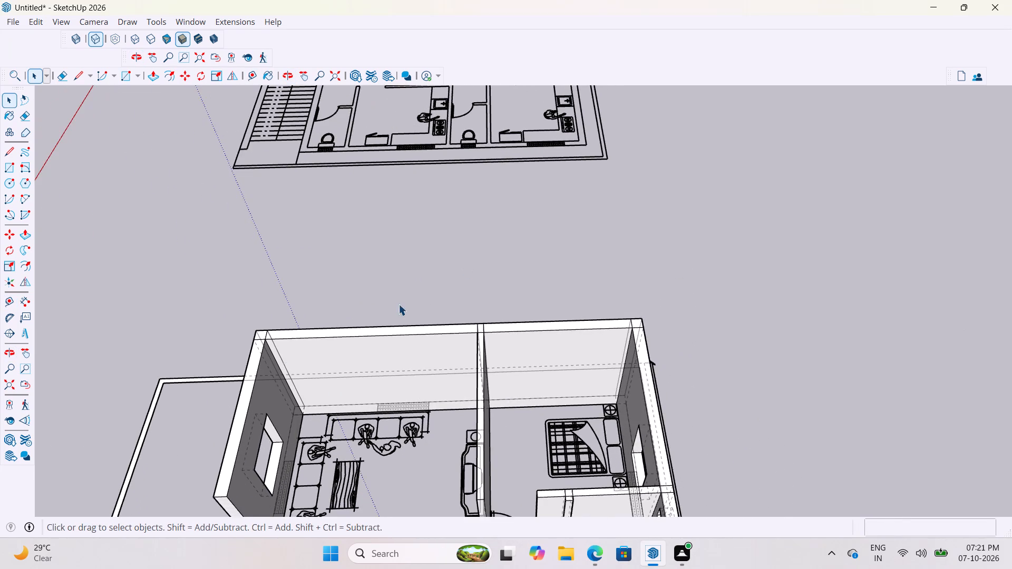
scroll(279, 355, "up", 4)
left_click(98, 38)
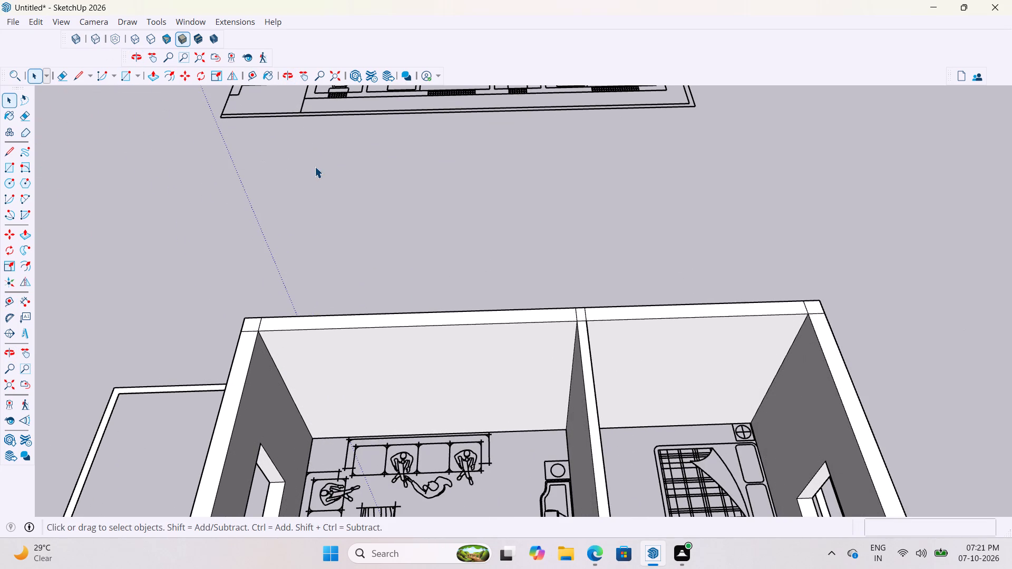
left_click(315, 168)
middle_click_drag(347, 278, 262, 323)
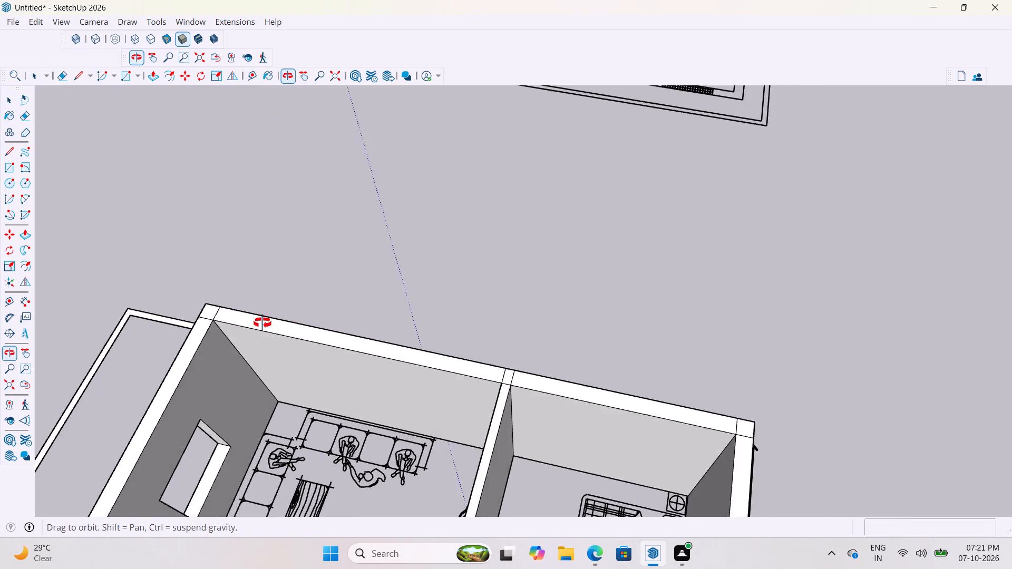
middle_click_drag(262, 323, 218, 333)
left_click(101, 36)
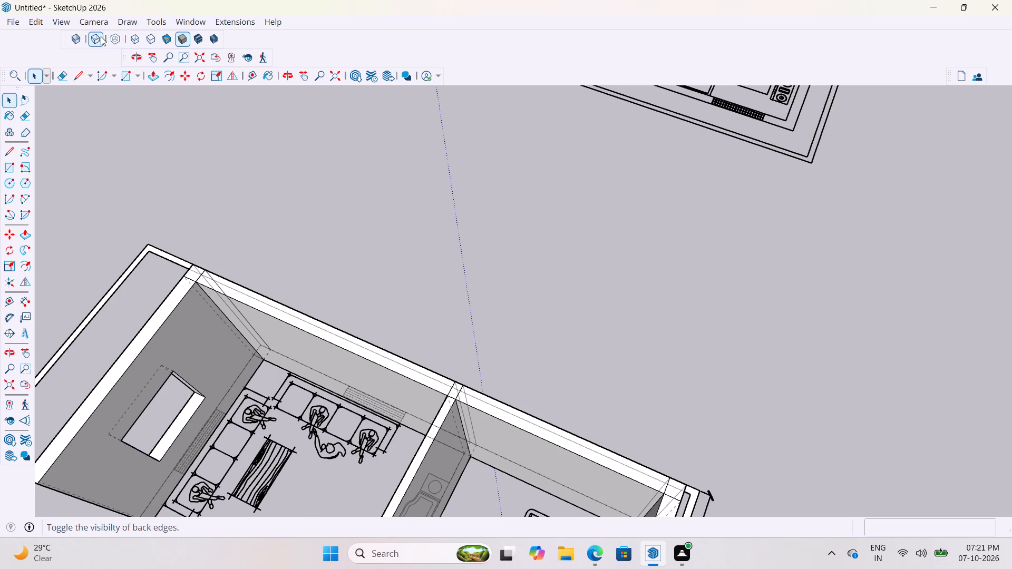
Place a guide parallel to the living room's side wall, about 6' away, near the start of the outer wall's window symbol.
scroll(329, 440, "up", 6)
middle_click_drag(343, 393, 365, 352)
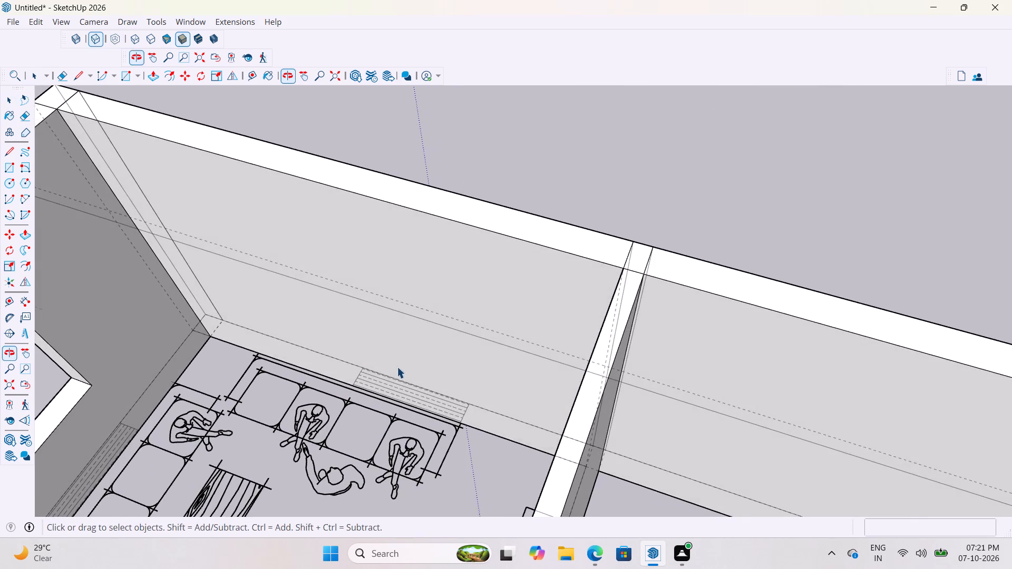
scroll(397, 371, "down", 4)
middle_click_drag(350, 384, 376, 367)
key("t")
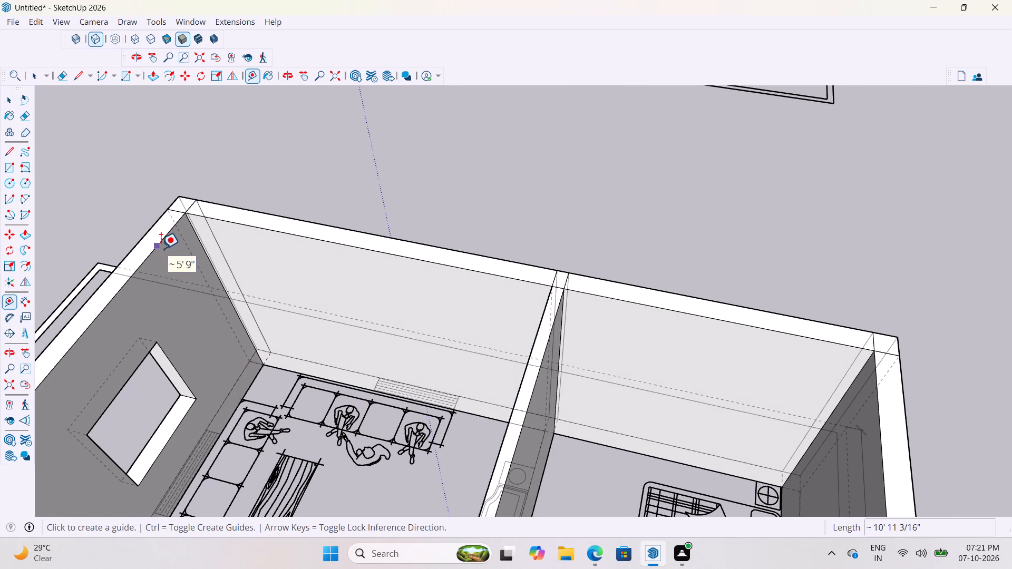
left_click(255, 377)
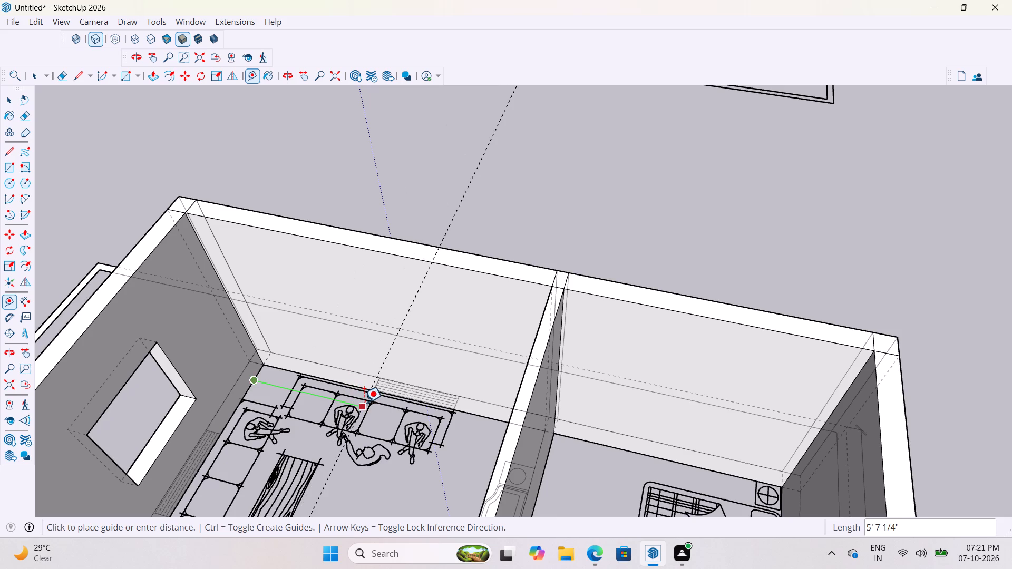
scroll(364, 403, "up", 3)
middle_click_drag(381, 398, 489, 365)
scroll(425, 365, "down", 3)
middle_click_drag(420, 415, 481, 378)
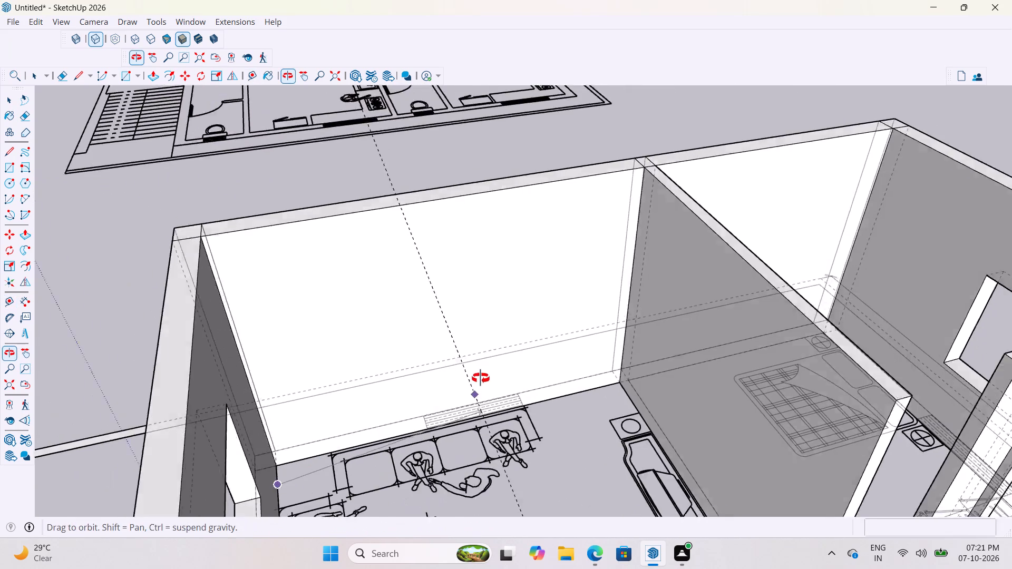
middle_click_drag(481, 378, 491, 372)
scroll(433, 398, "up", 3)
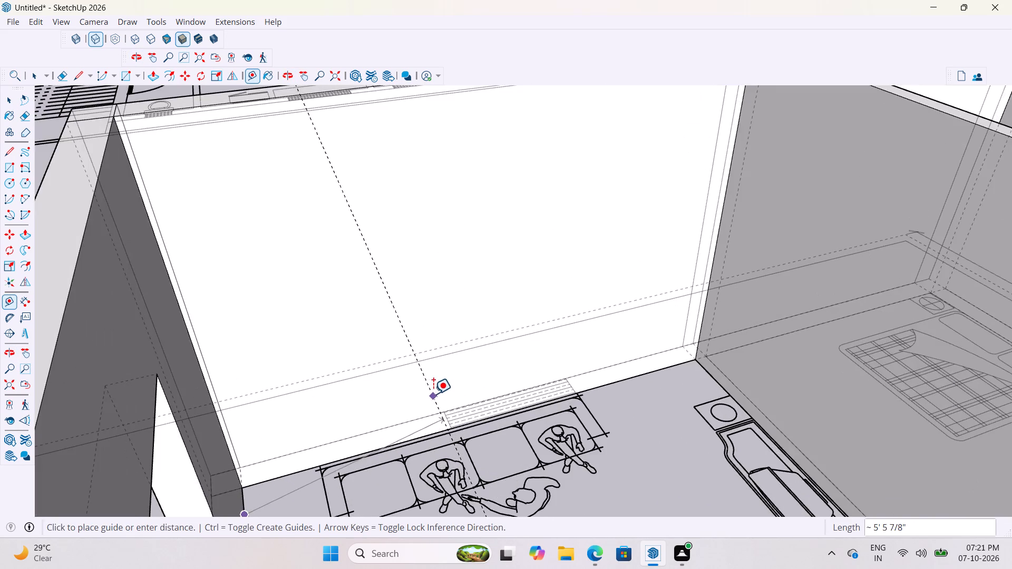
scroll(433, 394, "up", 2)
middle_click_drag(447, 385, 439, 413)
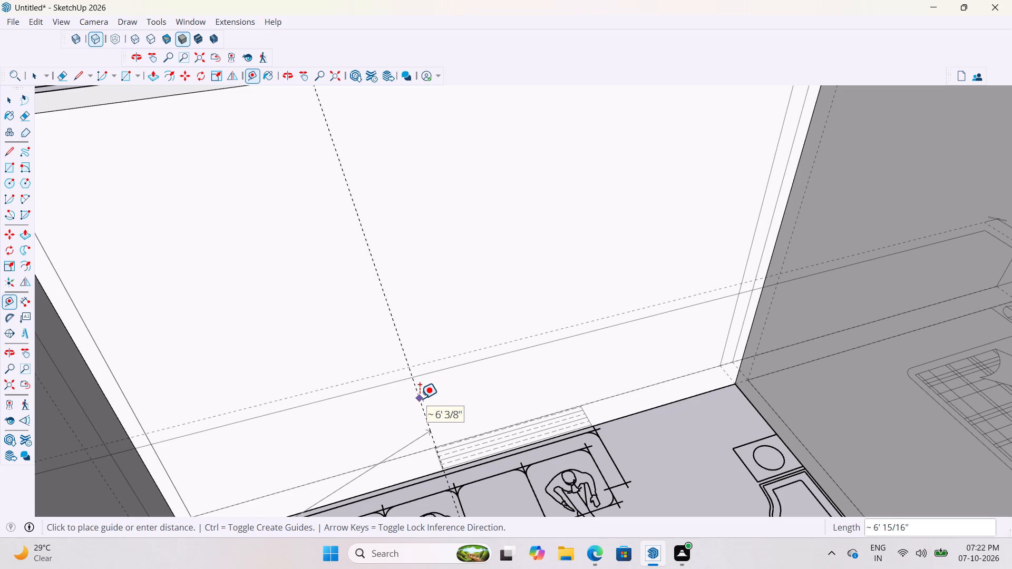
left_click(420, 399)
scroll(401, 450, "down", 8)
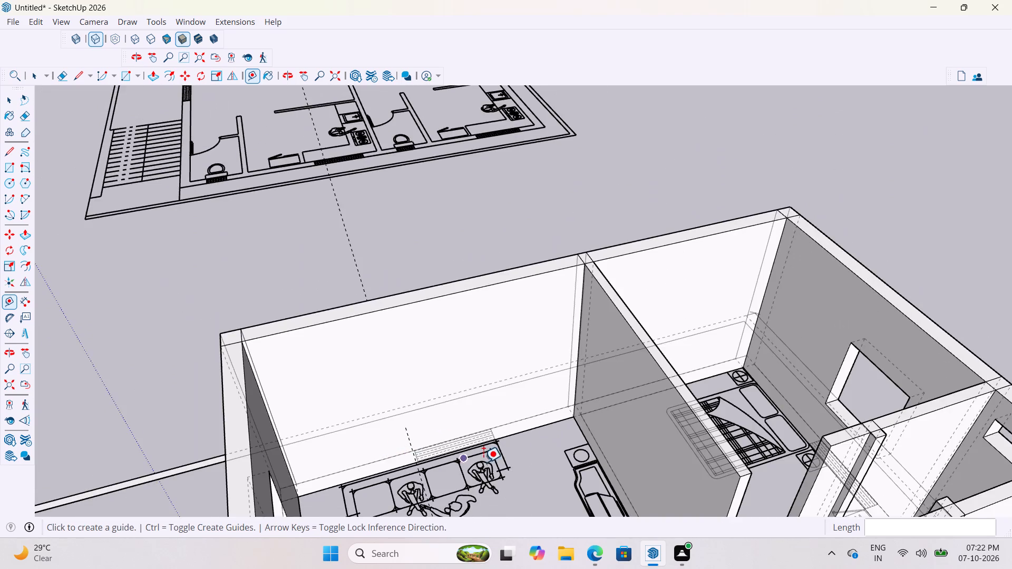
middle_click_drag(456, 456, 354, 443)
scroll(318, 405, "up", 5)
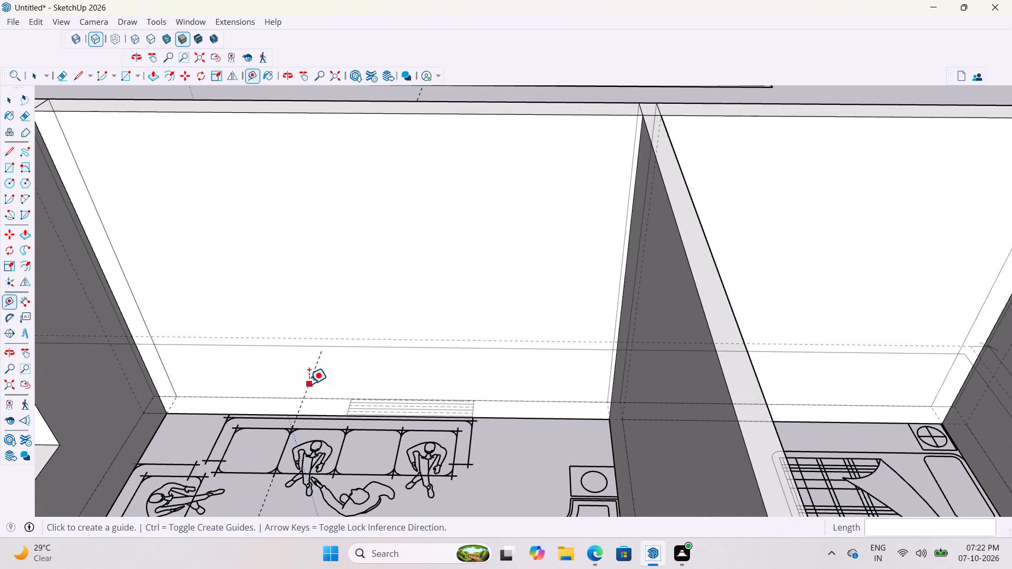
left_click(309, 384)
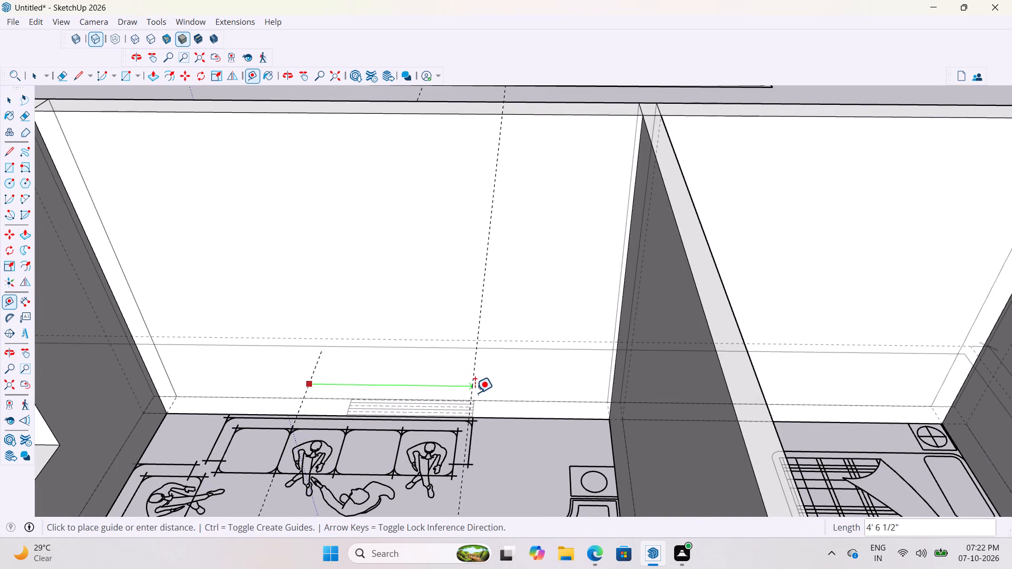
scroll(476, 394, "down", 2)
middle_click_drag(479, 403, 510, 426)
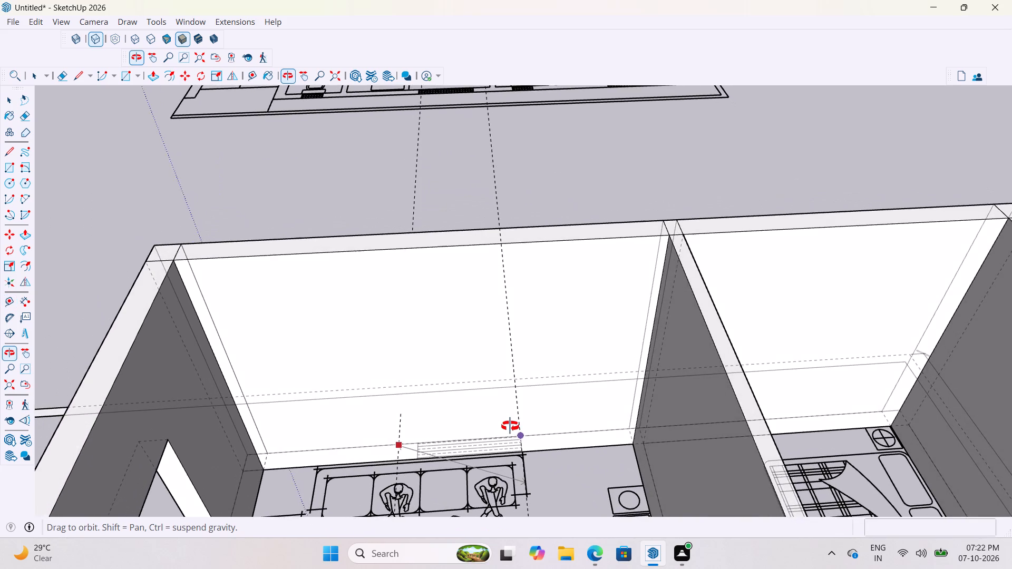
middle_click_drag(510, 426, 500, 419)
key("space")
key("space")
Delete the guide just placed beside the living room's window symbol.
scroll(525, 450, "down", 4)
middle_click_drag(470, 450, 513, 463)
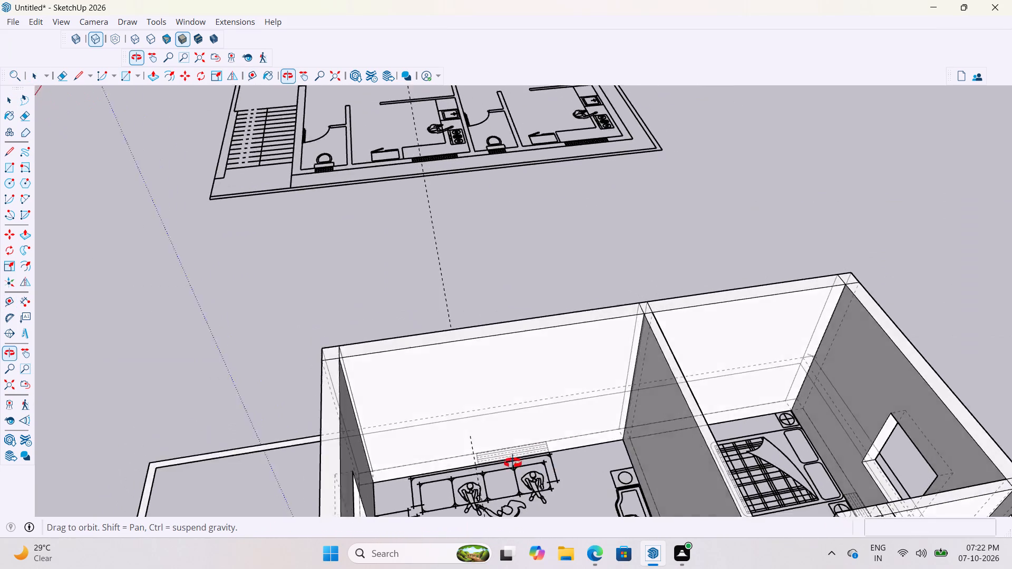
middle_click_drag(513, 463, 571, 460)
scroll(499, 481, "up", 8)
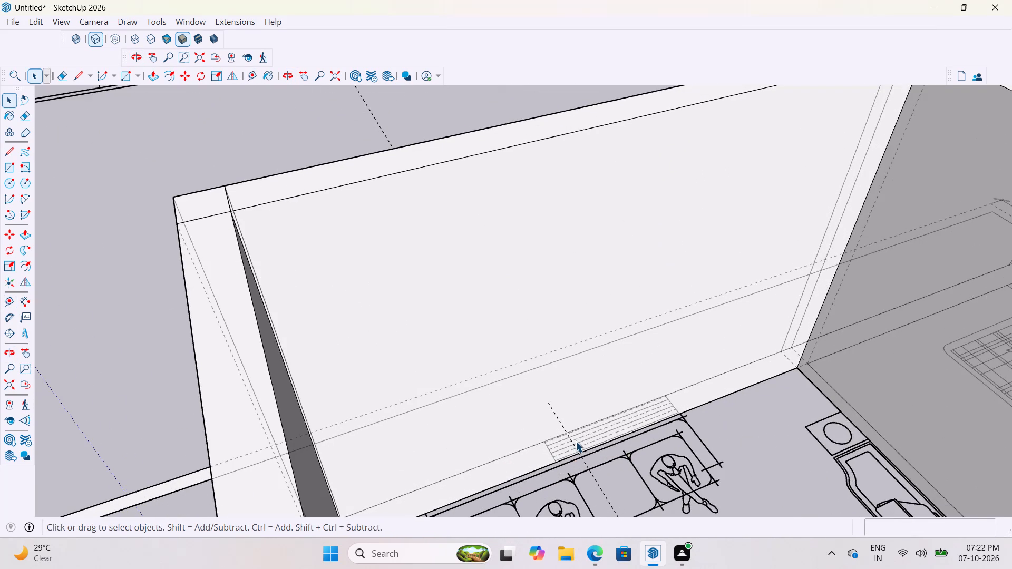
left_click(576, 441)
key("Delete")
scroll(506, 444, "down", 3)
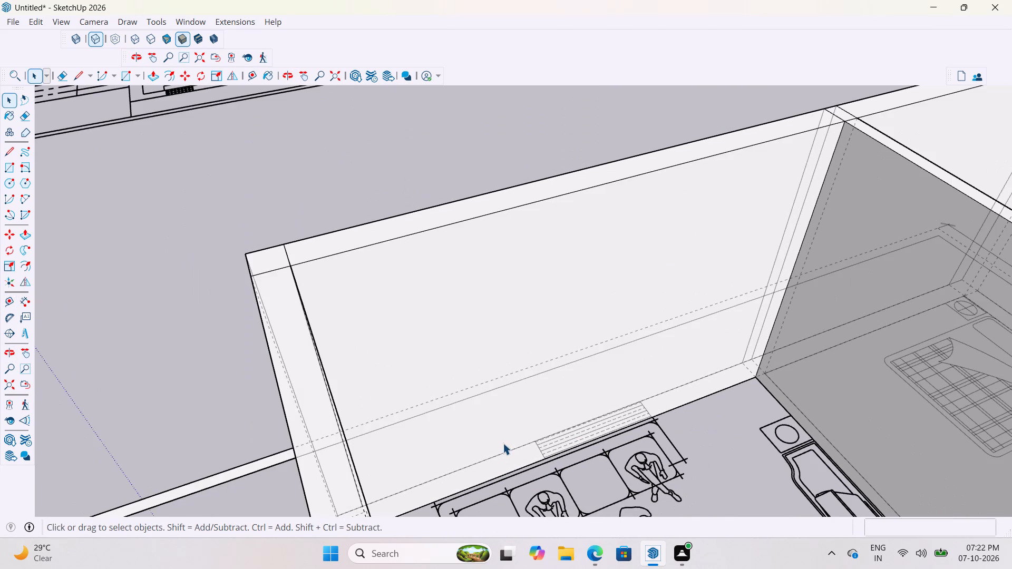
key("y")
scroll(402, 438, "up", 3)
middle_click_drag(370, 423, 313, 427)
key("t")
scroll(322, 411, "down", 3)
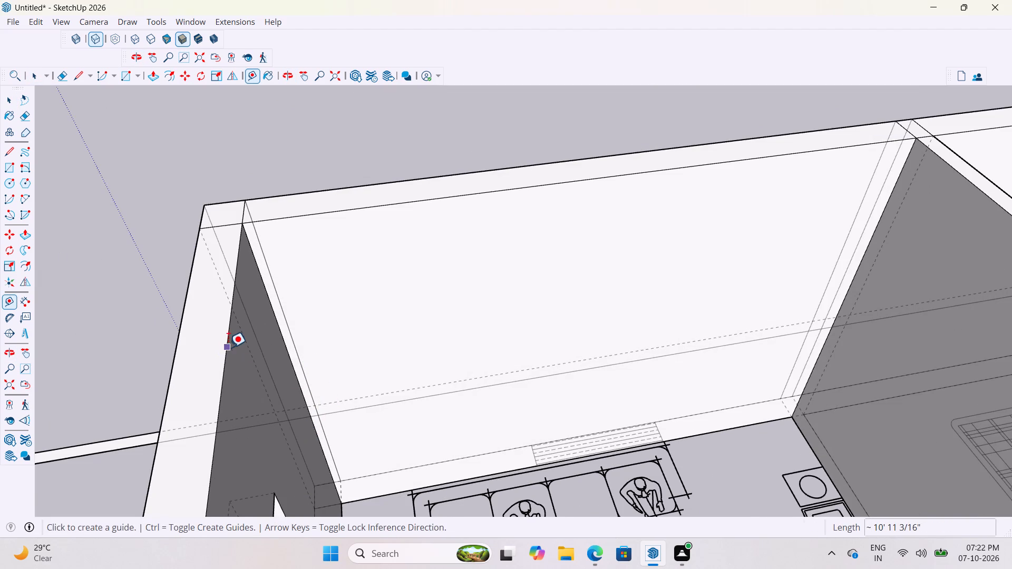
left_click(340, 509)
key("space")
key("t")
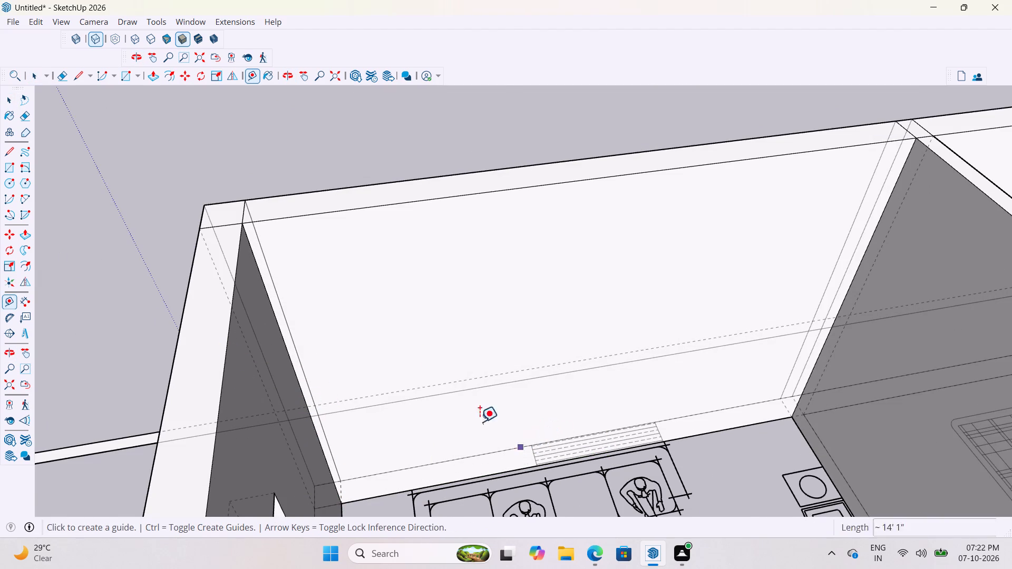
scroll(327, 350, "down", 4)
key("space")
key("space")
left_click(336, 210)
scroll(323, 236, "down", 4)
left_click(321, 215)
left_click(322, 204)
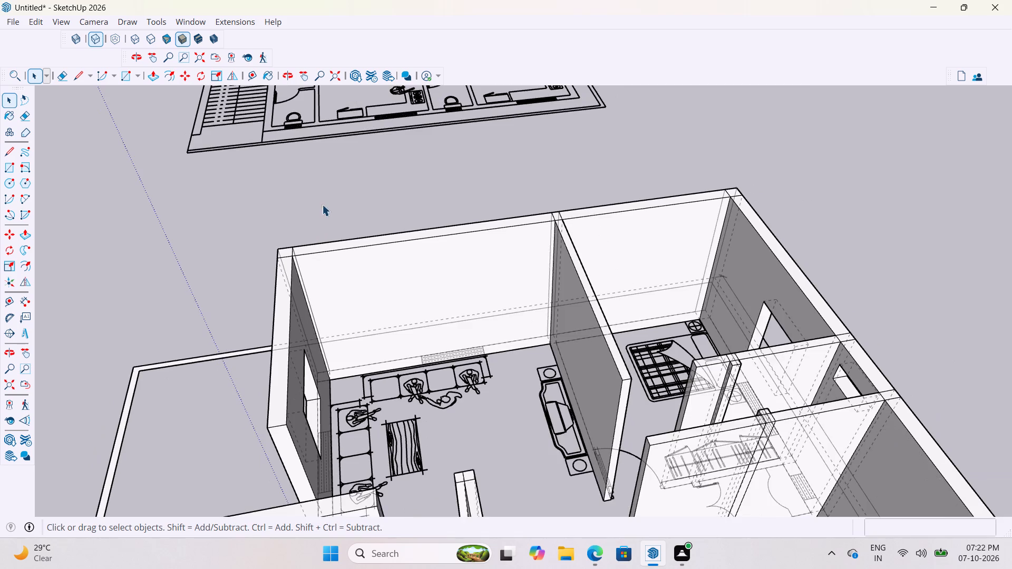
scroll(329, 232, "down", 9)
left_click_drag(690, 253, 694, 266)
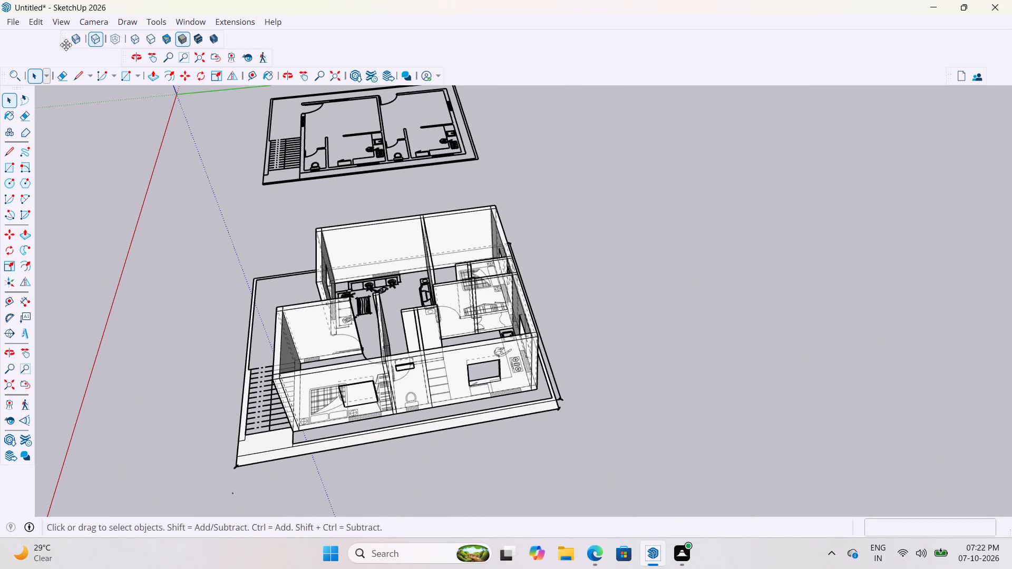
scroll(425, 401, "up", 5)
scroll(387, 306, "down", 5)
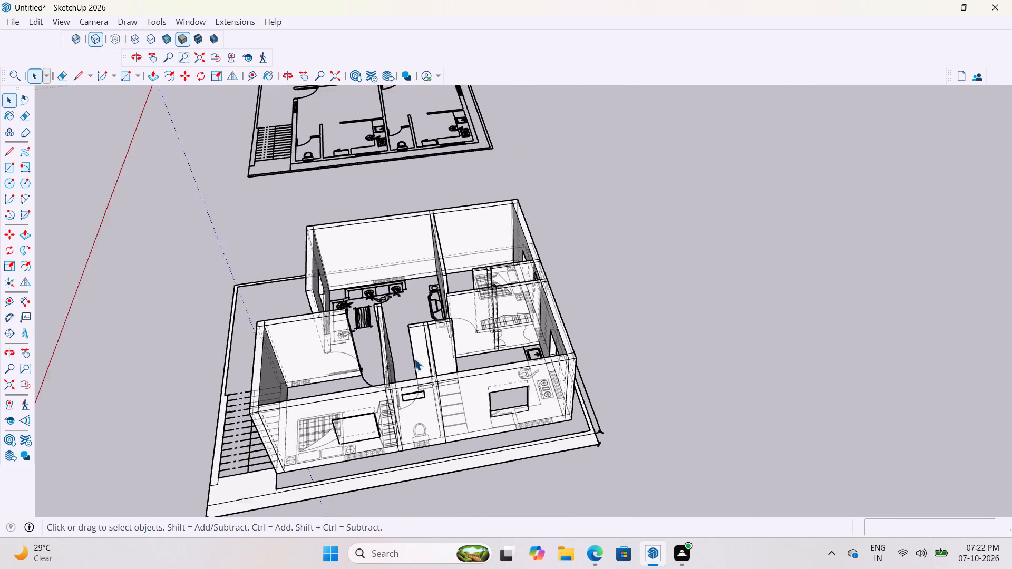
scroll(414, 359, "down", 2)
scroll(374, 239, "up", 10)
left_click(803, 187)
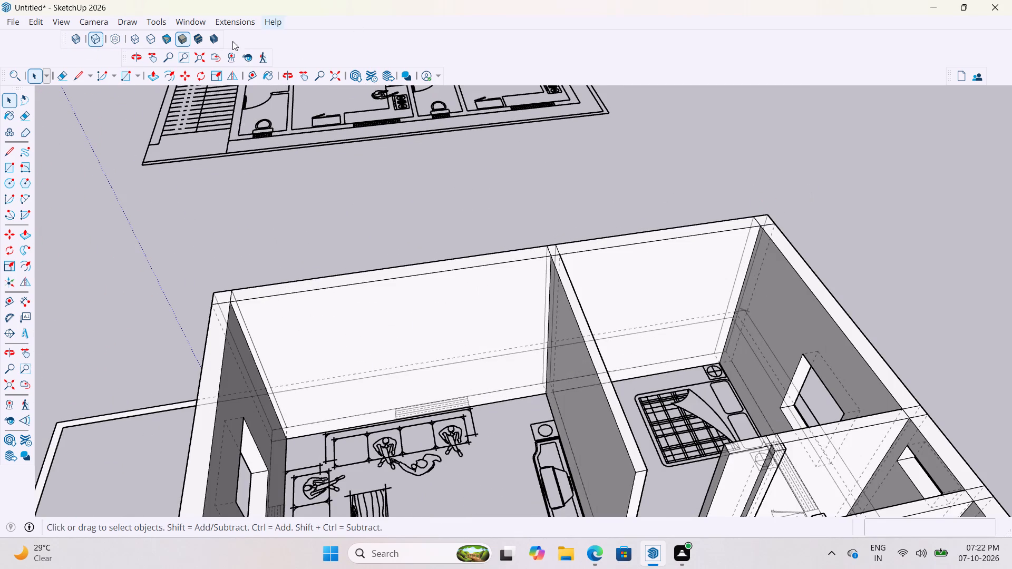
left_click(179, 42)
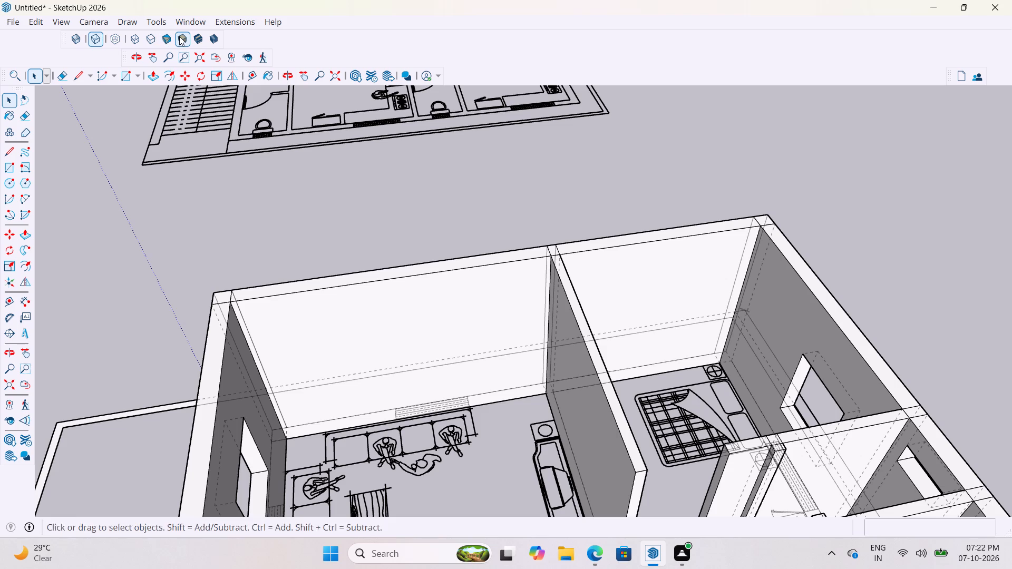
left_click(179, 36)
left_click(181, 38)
Hide the back edges to examine the living room's outer wall, and show them again.
left_click(93, 36)
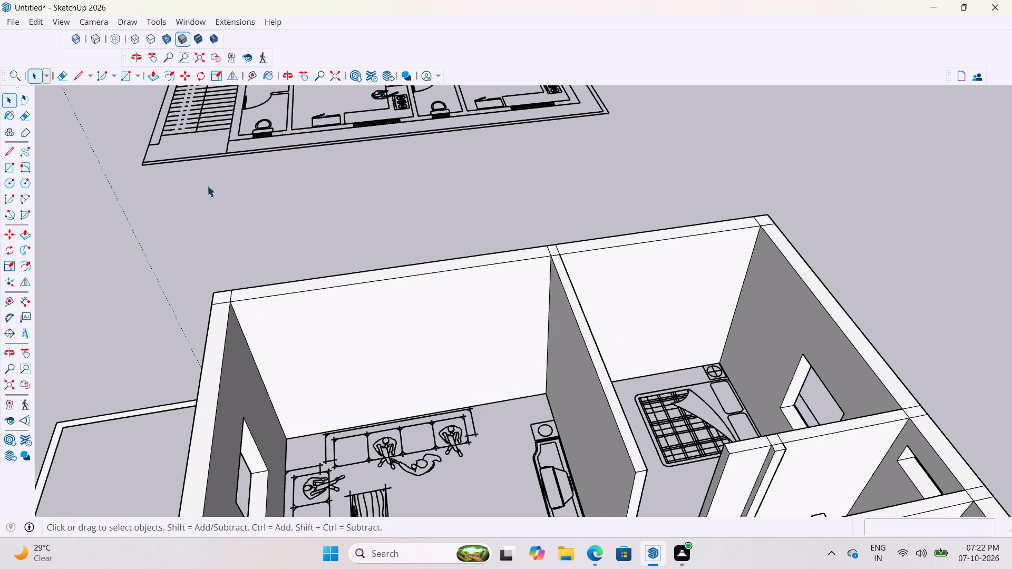
scroll(363, 393, "down", 4)
middle_click_drag(387, 419, 340, 423)
scroll(261, 397, "up", 3)
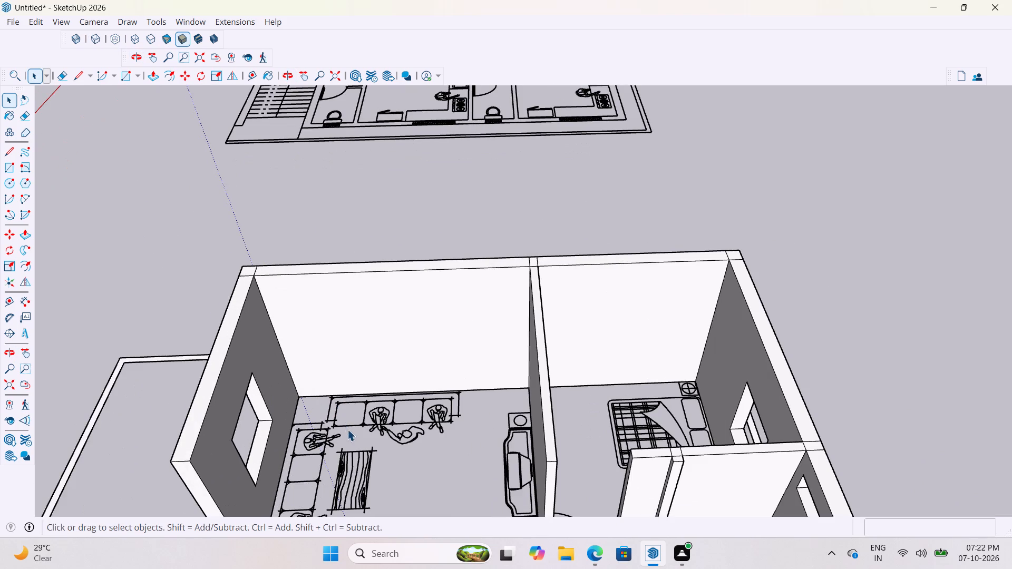
scroll(334, 407, "up", 6)
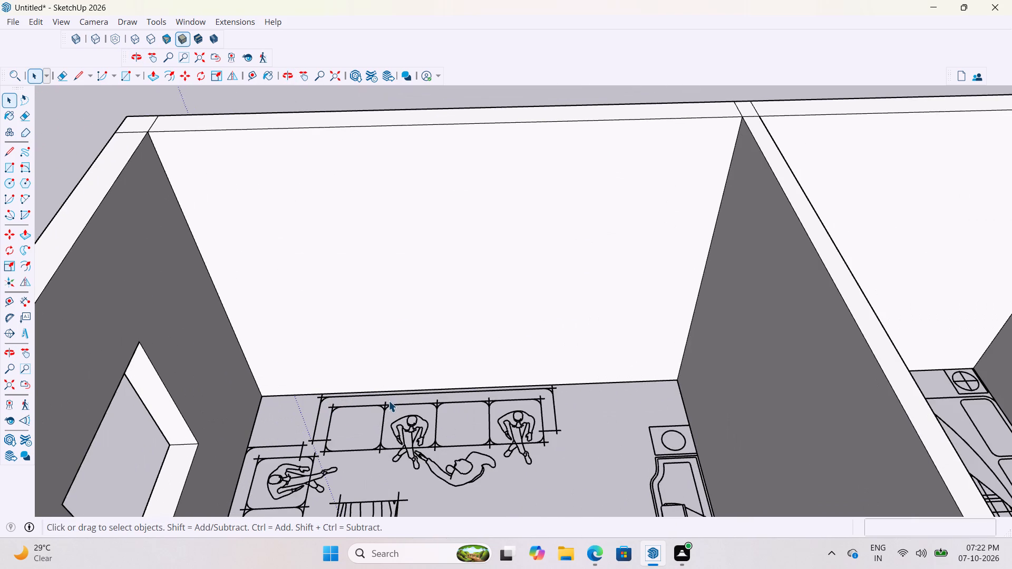
scroll(388, 400, "down", 3)
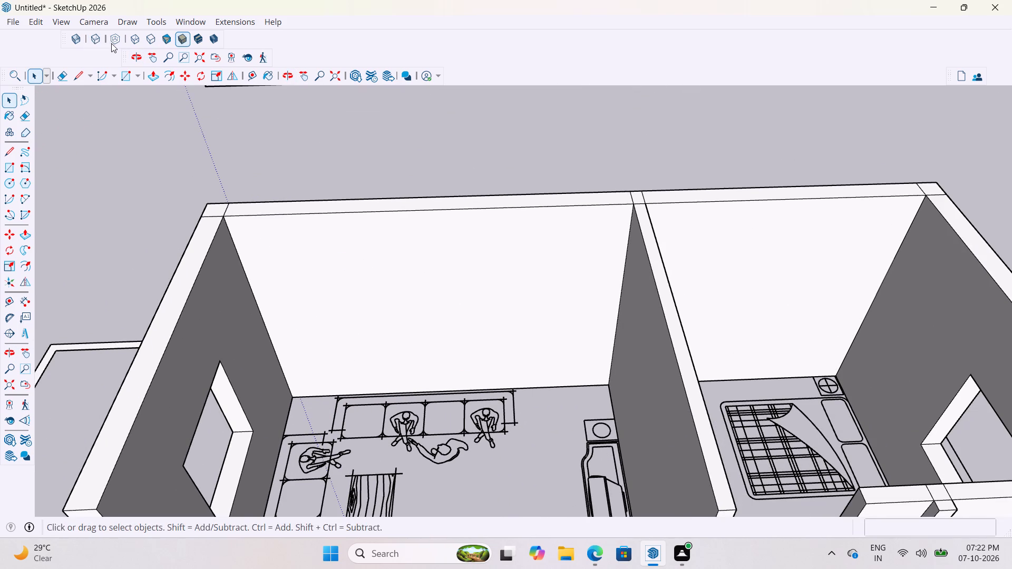
left_click(100, 44)
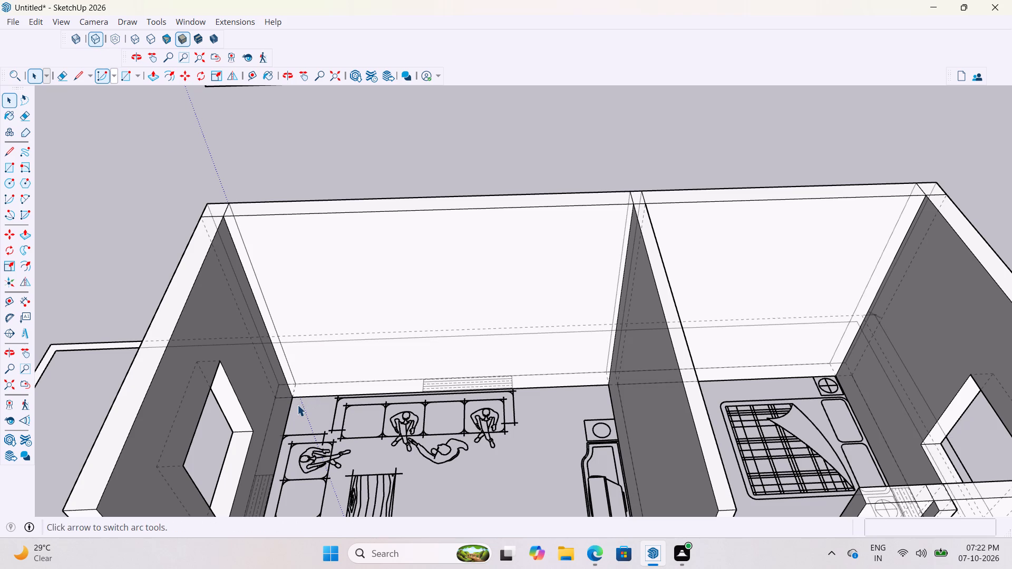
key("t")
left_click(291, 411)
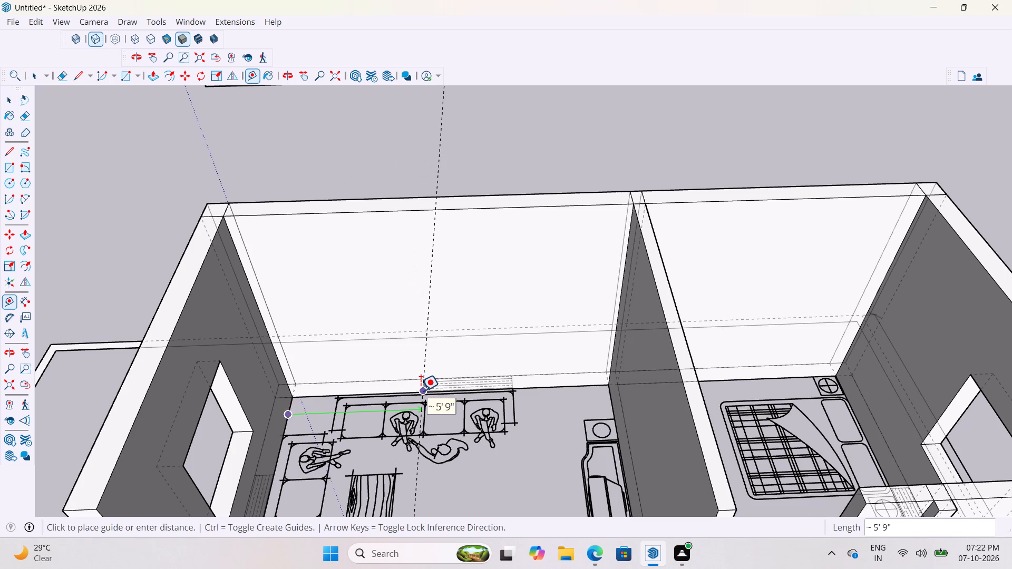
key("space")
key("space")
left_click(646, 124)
Hide the model's back edges.
scroll(538, 366, "down", 2)
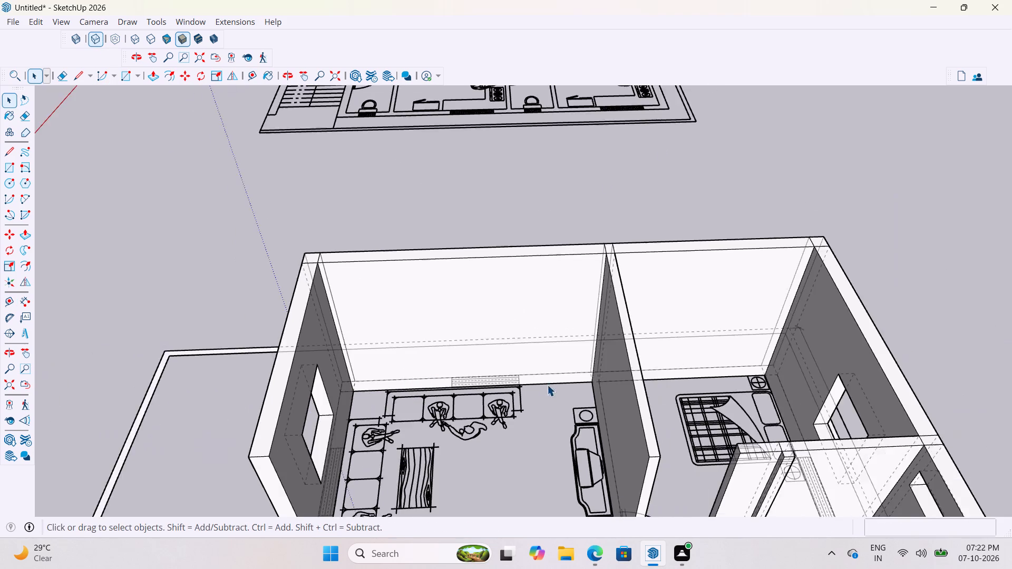
scroll(547, 385, "down", 7)
left_click(98, 42)
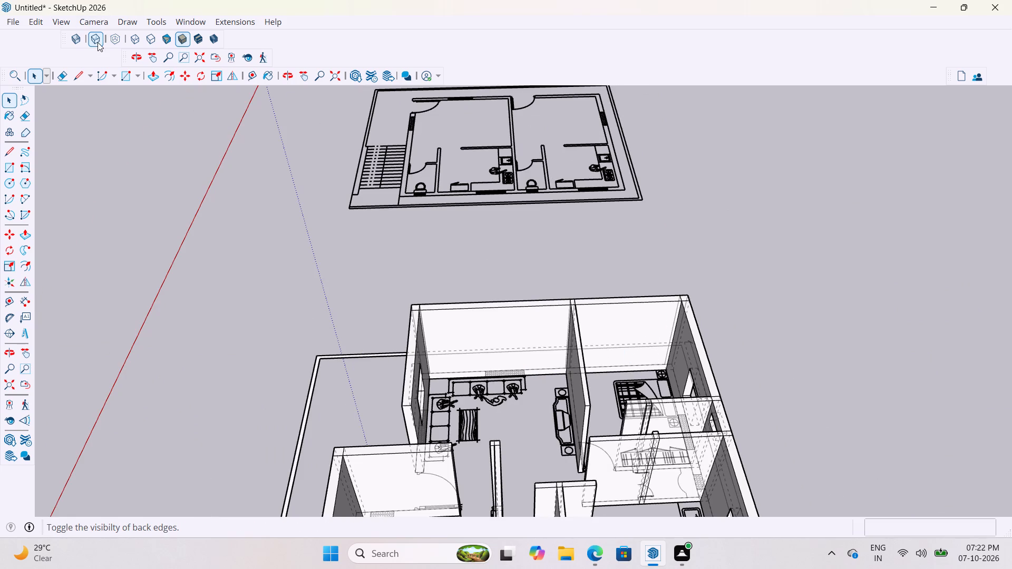
Place a guide across the living room floor, parallel to the side wall and about 5' 9" from it.
scroll(469, 343, "up", 6)
key("t")
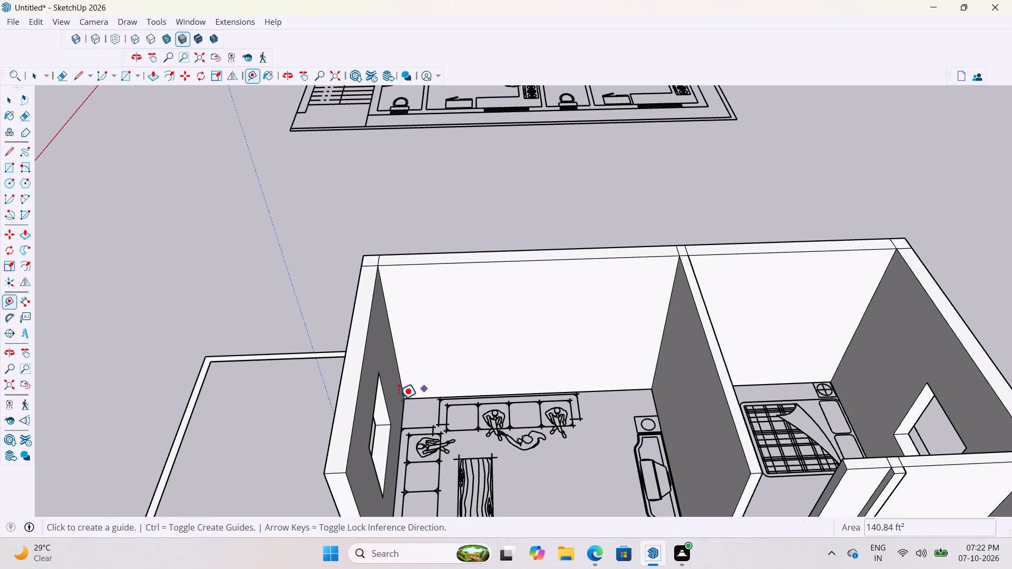
left_click(404, 410)
scroll(487, 406, "up", 3)
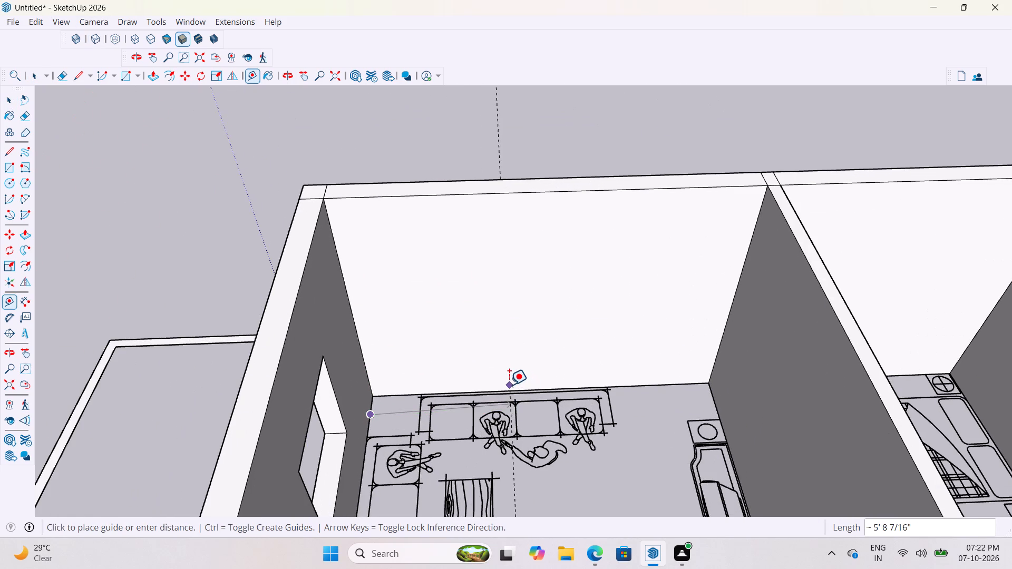
scroll(509, 385, "up", 2)
middle_click_drag(516, 382, 568, 396)
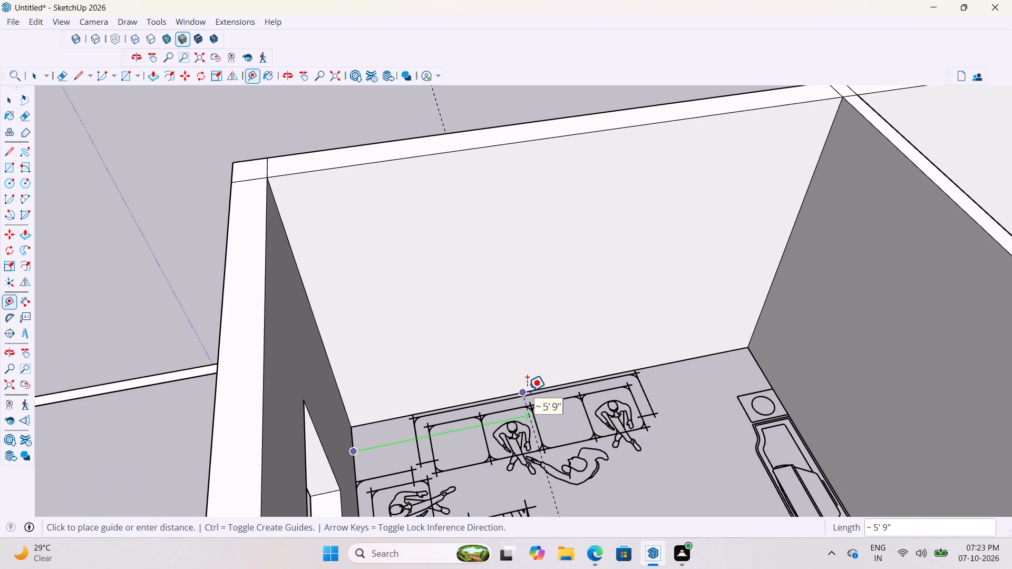
left_click(527, 391)
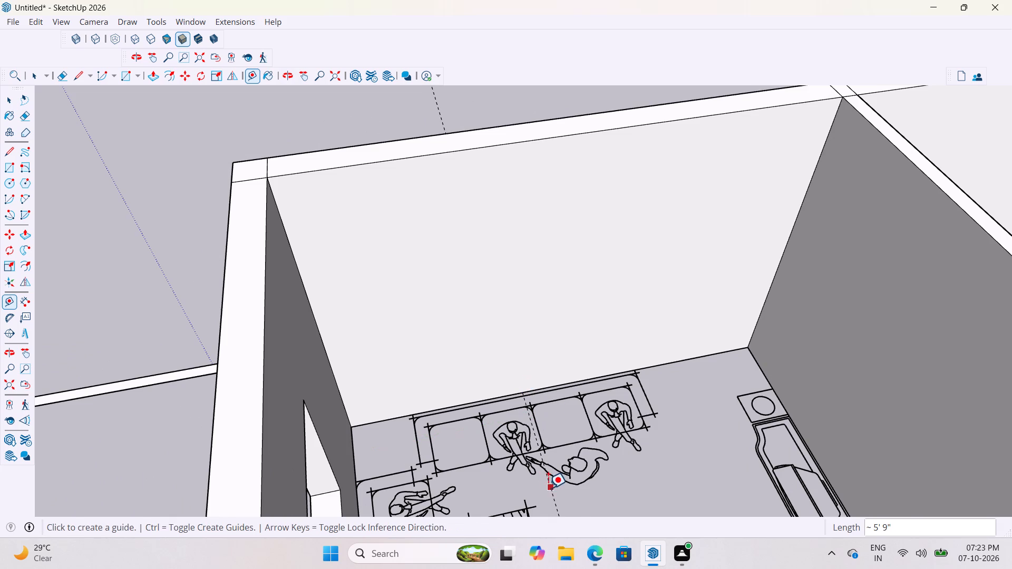
Offset a second guide 4' from the first one, towards the living room's partition wall, for the window's far end.
left_click(548, 488)
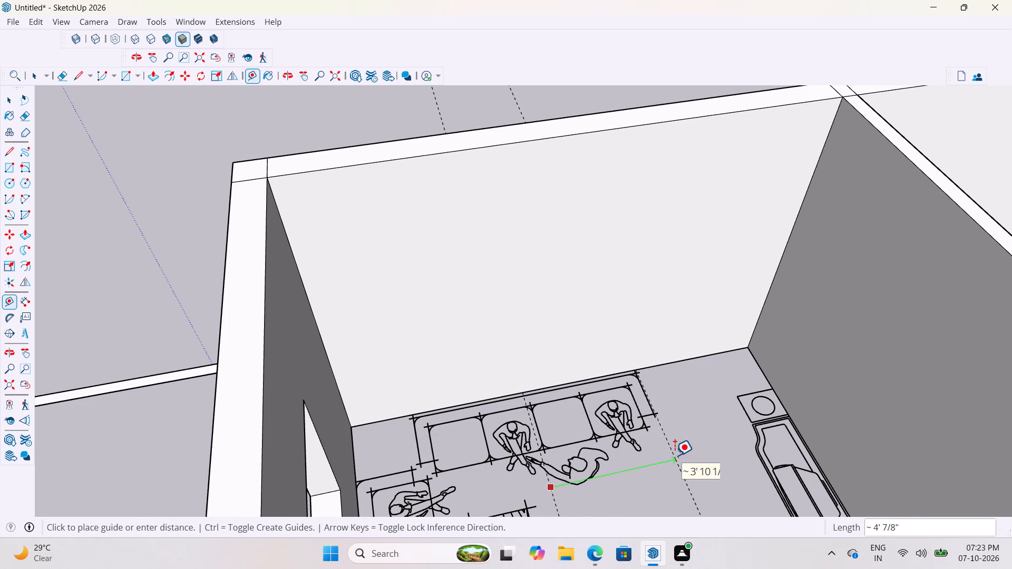
key("4")
key("apostrophe")
key("Return")
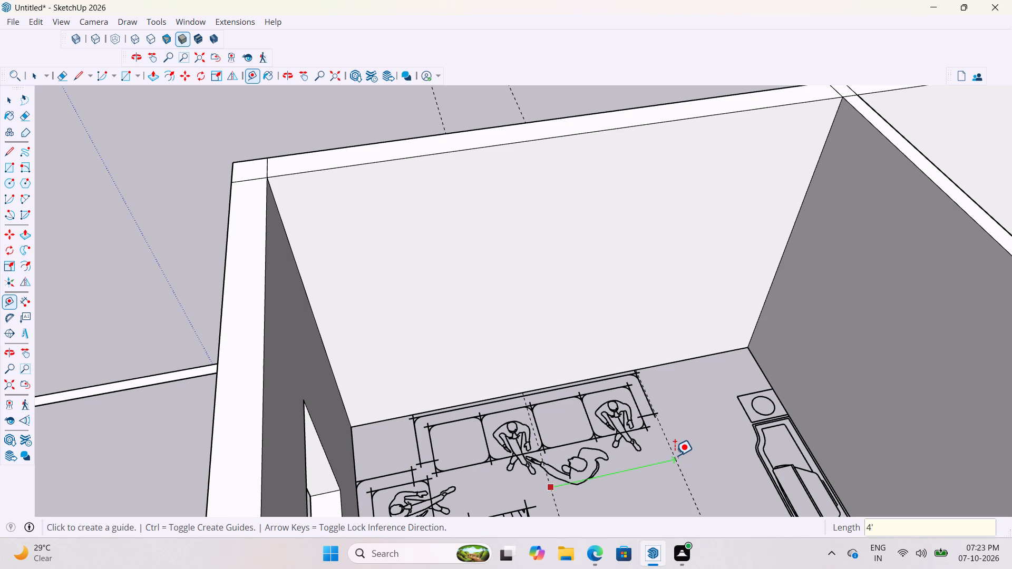
scroll(540, 367, "up", 2)
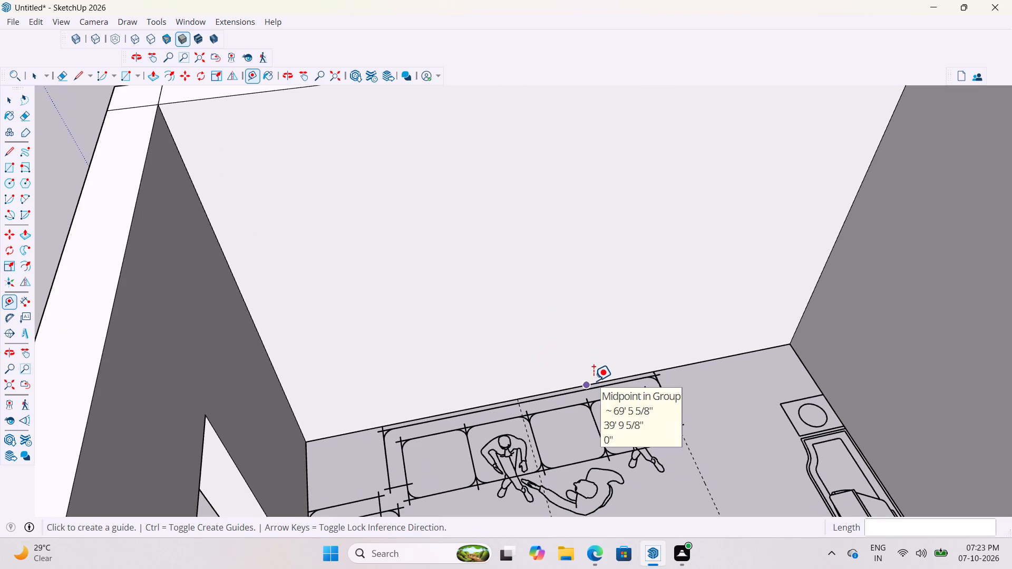
Offset a guide 3' up the living room's outer wall from its floor edge, for the window's sill.
left_click(593, 381)
type("3'")
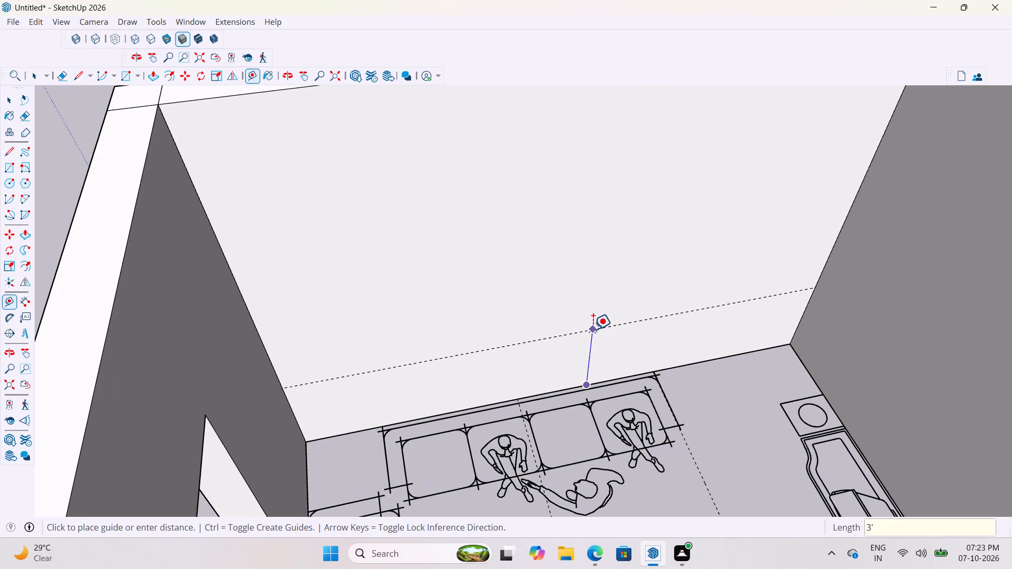
key("Return")
scroll(679, 388, "down", 2)
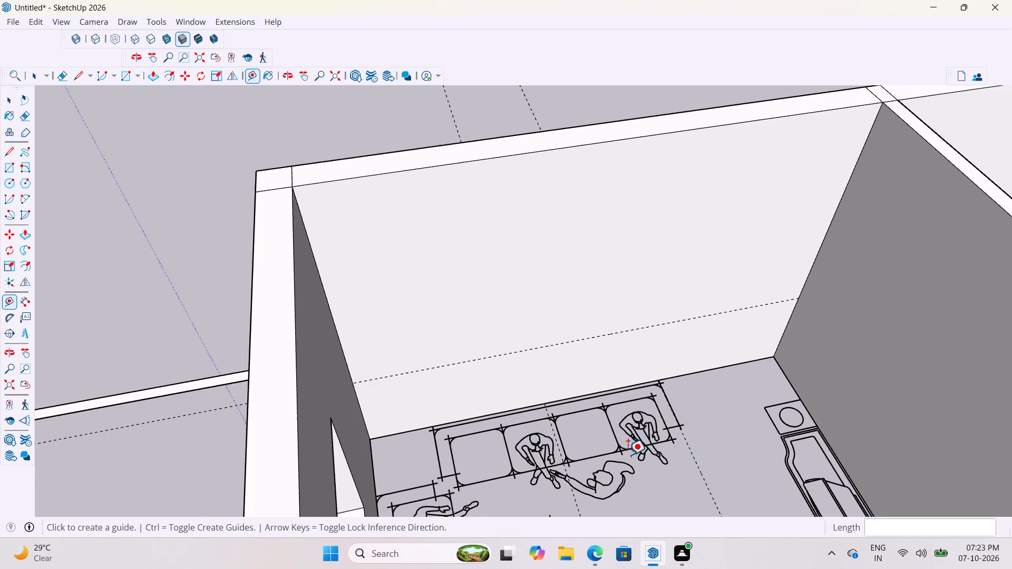
scroll(628, 455, "down", 1)
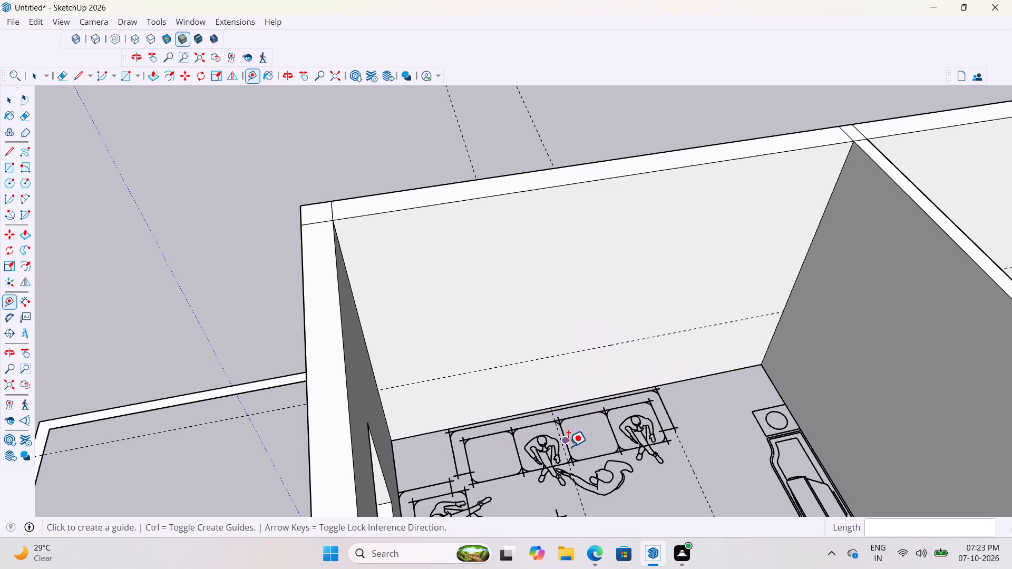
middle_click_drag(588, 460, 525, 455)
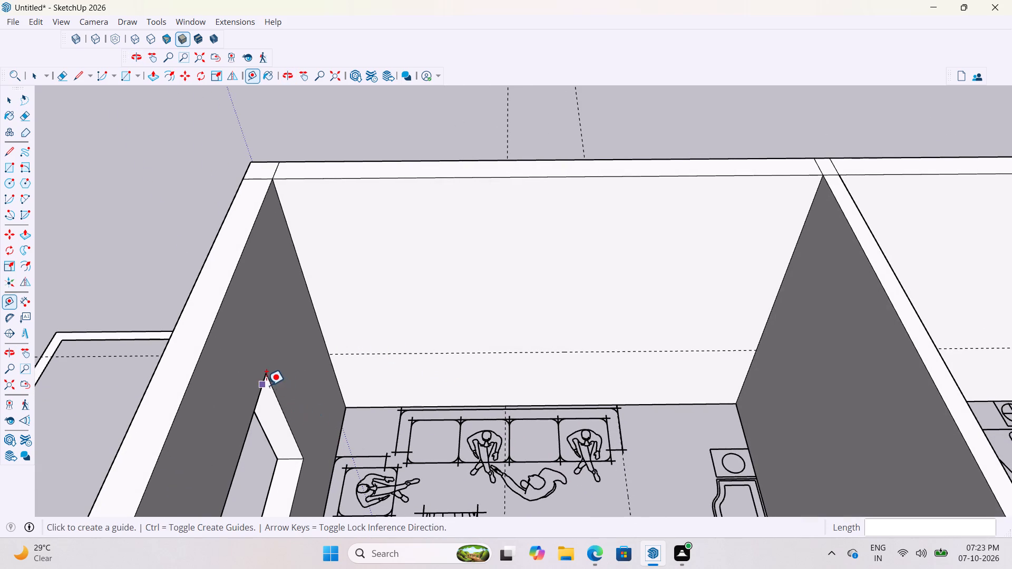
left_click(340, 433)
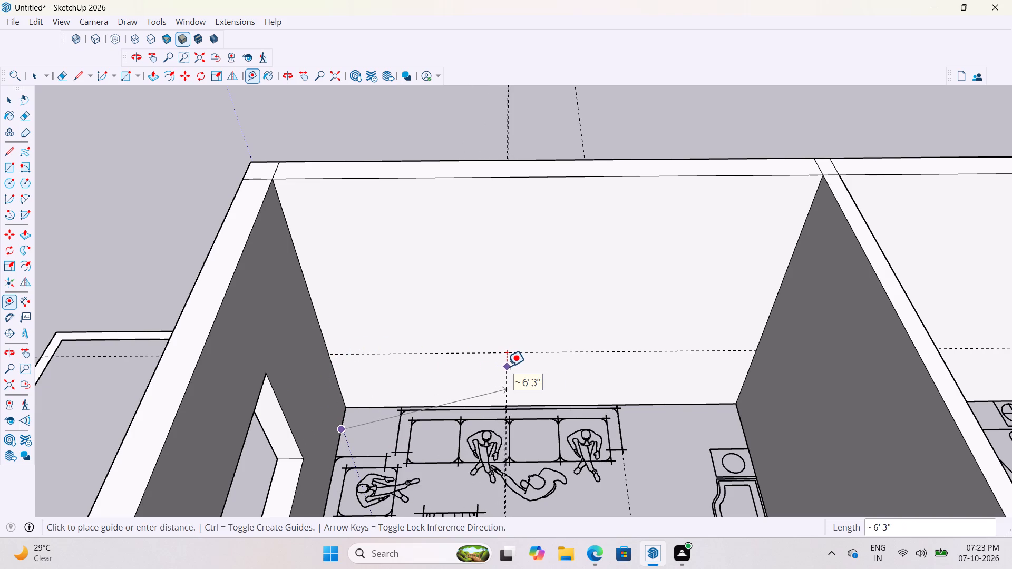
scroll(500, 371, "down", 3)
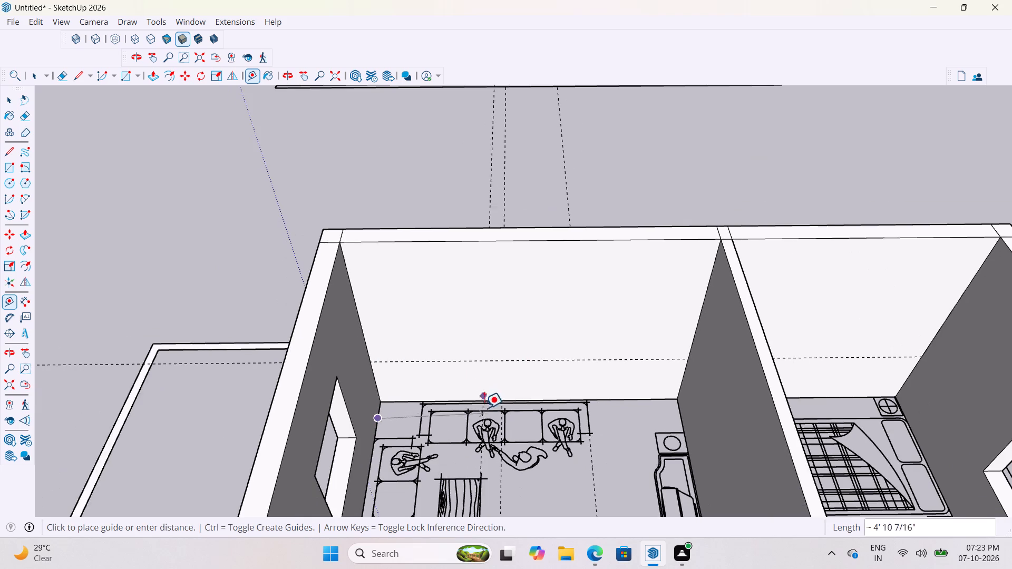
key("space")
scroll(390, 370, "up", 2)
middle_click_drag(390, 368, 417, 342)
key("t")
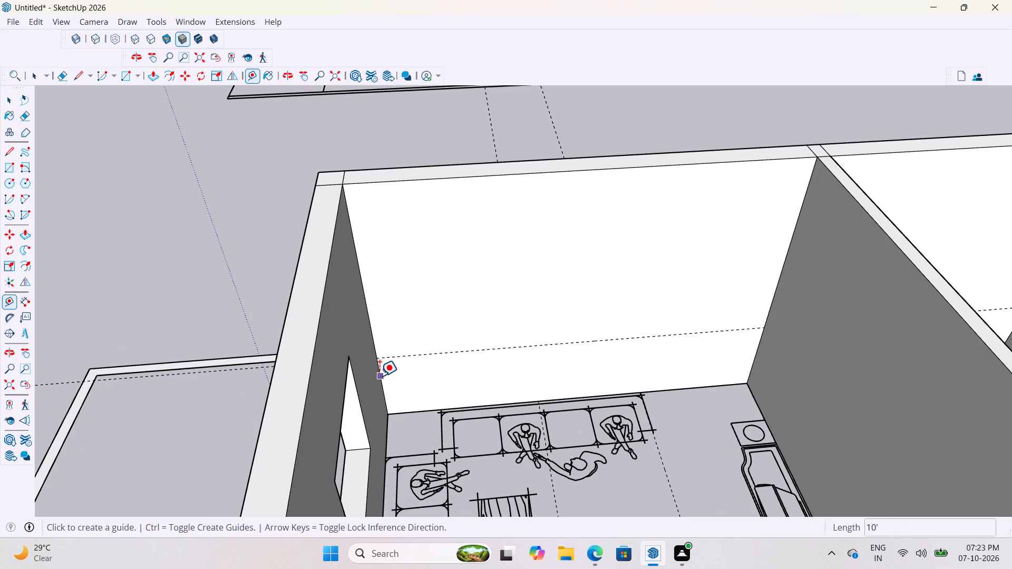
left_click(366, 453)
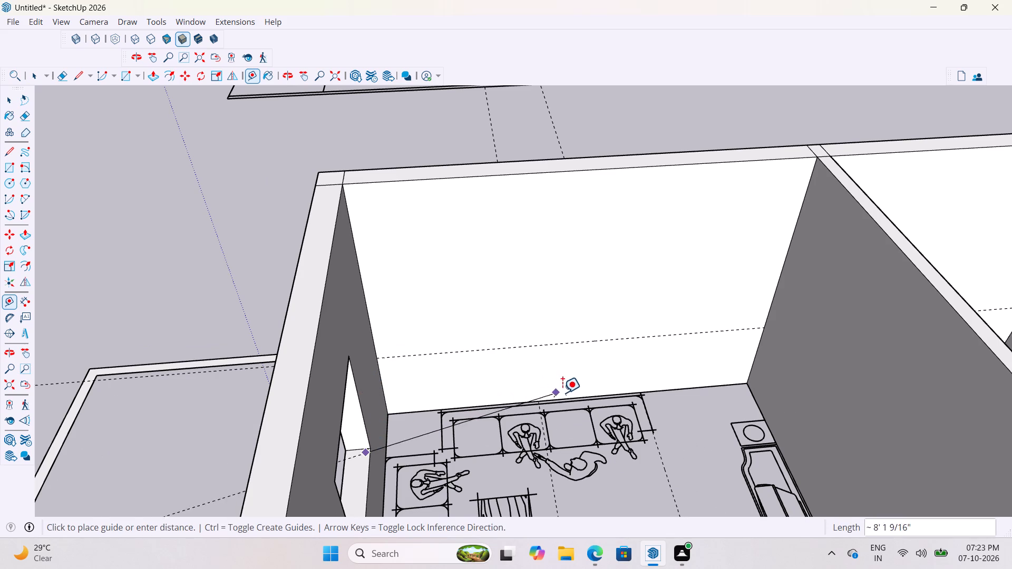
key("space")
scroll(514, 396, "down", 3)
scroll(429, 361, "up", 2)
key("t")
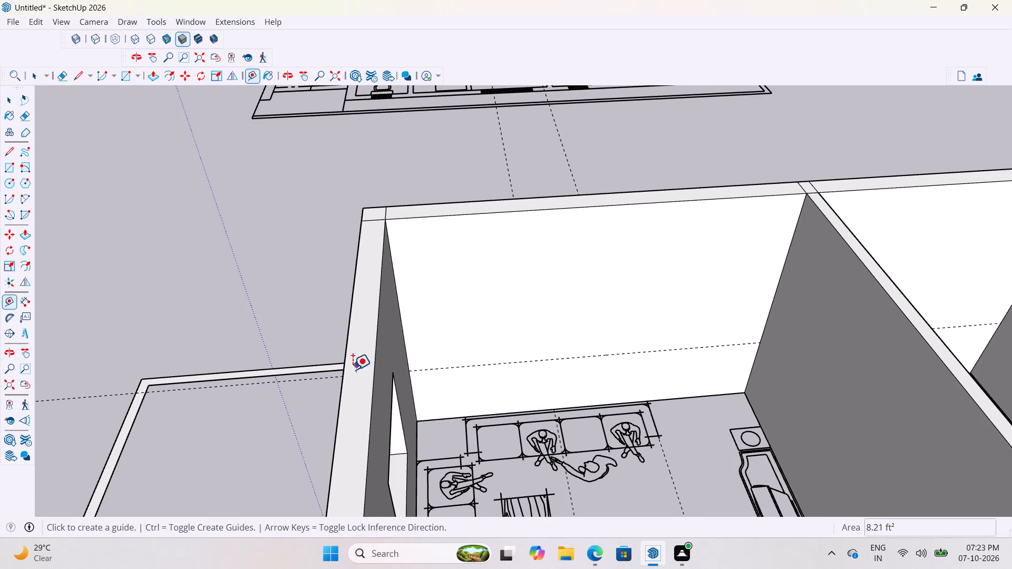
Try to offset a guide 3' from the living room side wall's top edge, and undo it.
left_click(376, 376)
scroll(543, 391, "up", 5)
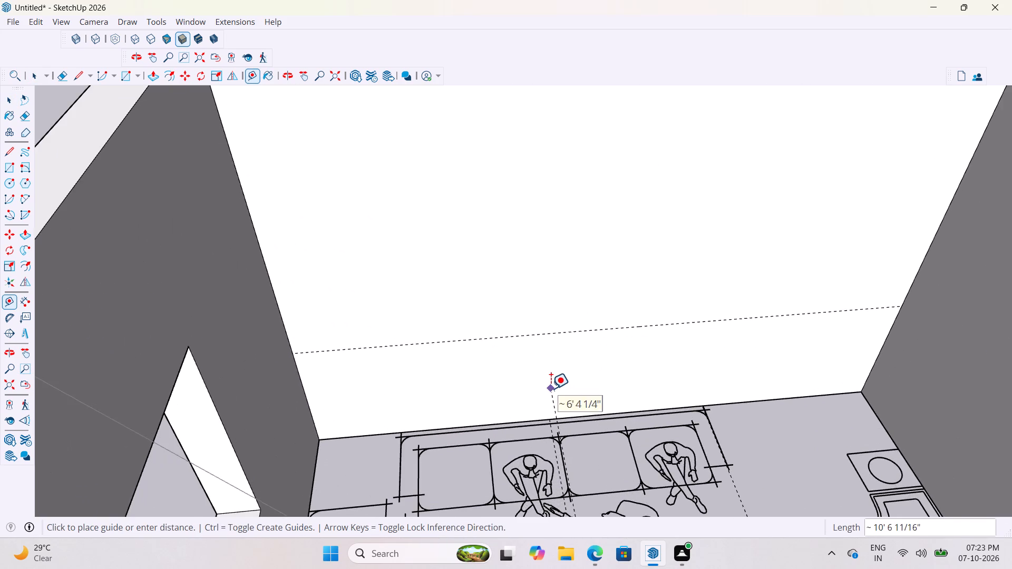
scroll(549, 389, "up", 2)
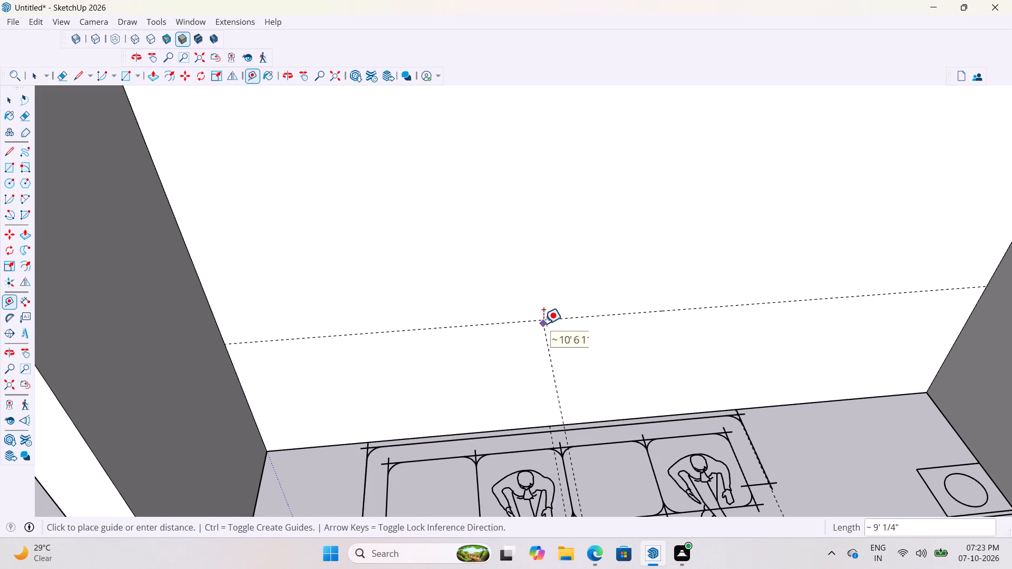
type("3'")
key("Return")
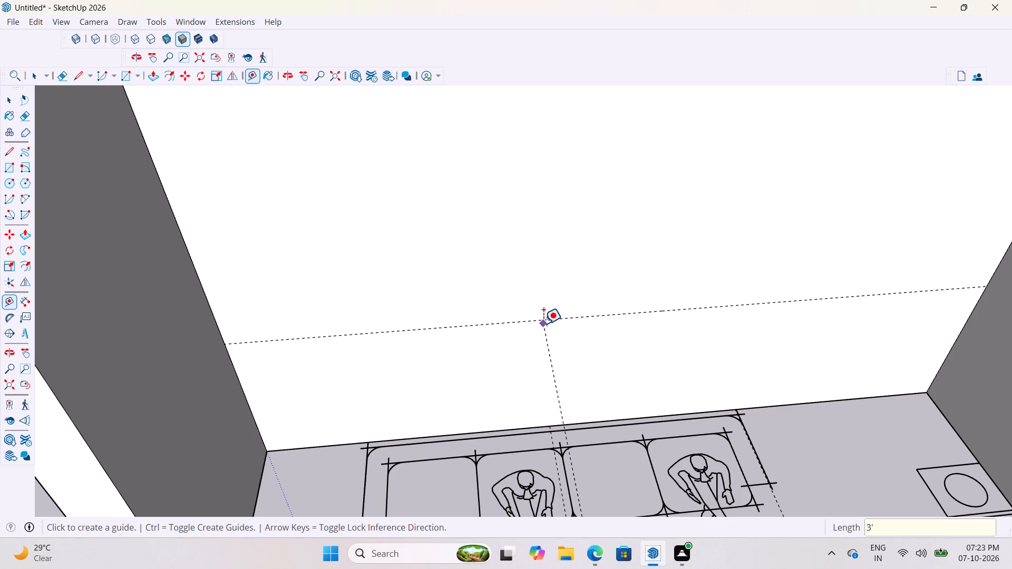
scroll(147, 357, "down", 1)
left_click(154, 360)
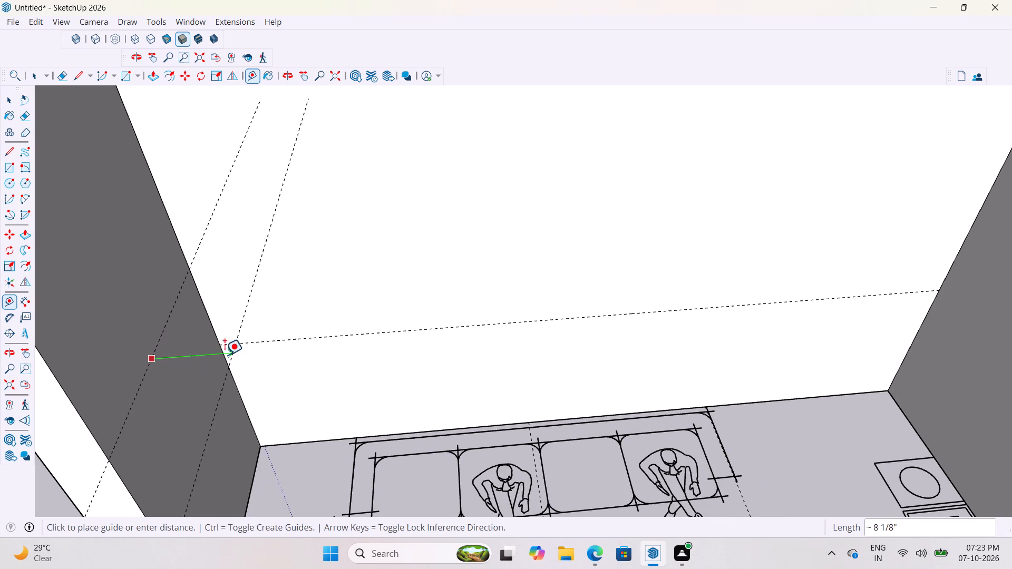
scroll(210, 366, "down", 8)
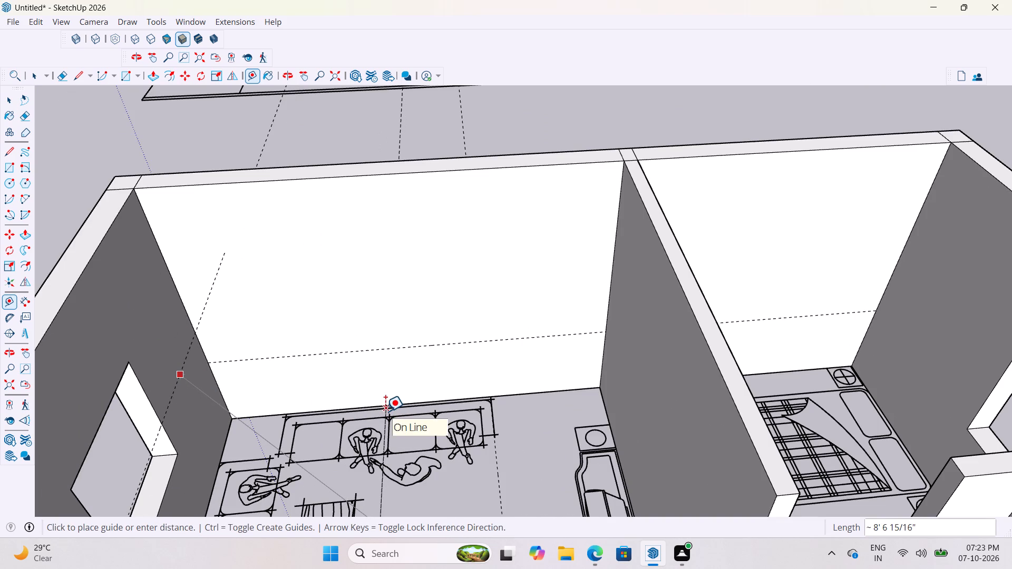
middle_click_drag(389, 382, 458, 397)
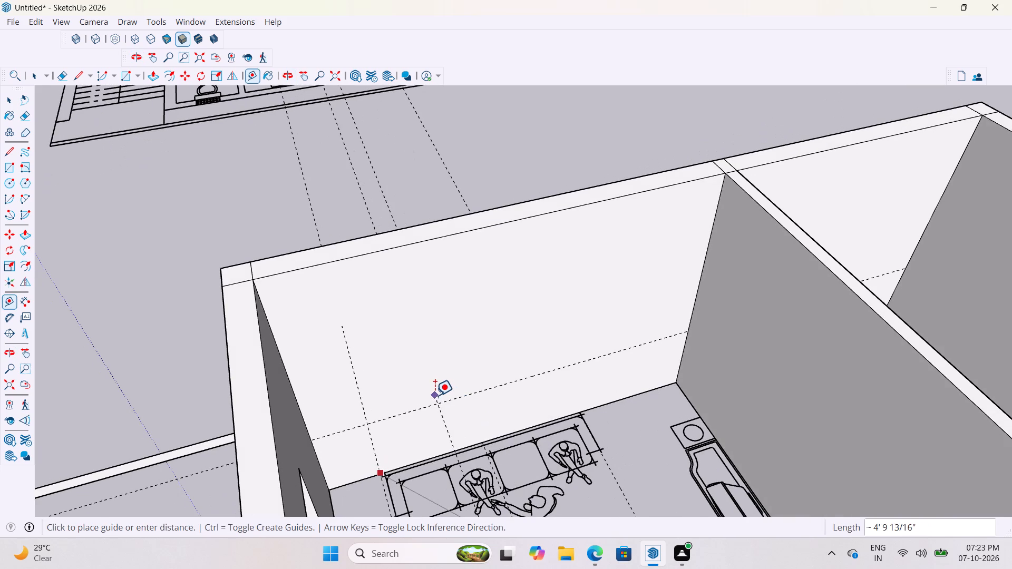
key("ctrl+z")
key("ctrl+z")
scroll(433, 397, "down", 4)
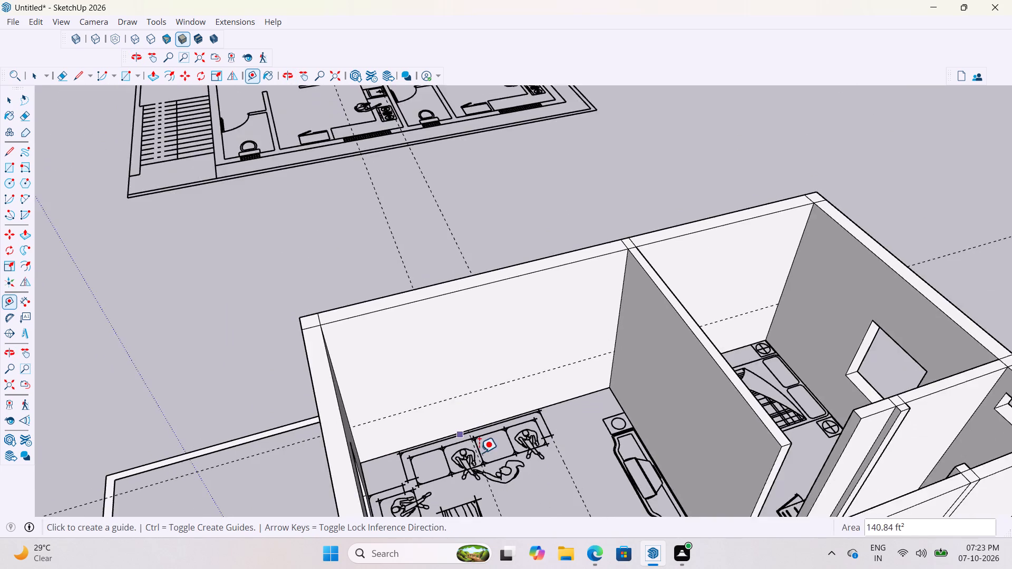
Offset a guide 4' above the sill guide on the living room's outer wall, for the window's head.
scroll(503, 487, "up", 5)
middle_click_drag(517, 497, 430, 503)
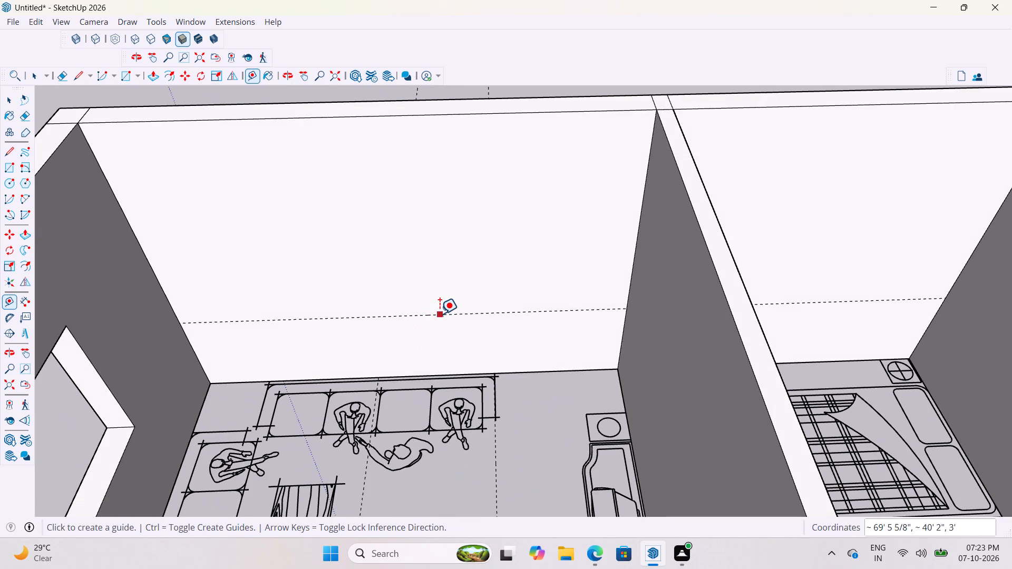
left_click(440, 314)
type("4'")
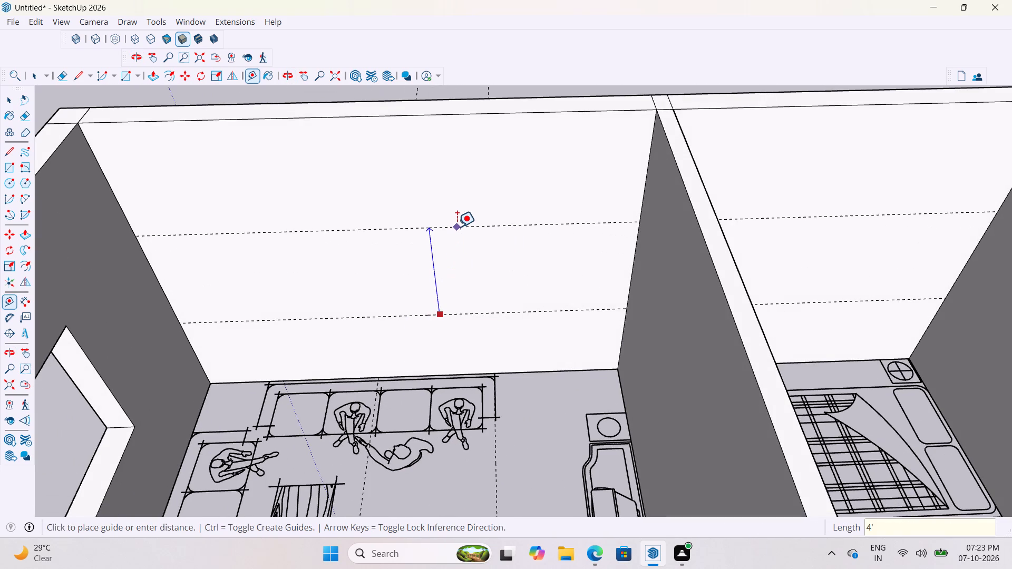
key("Return")
Move the floor guide nearer the side wall up 3' onto the outer wall's sill guide.
scroll(395, 222, "down", 4)
scroll(415, 401, "up", 2)
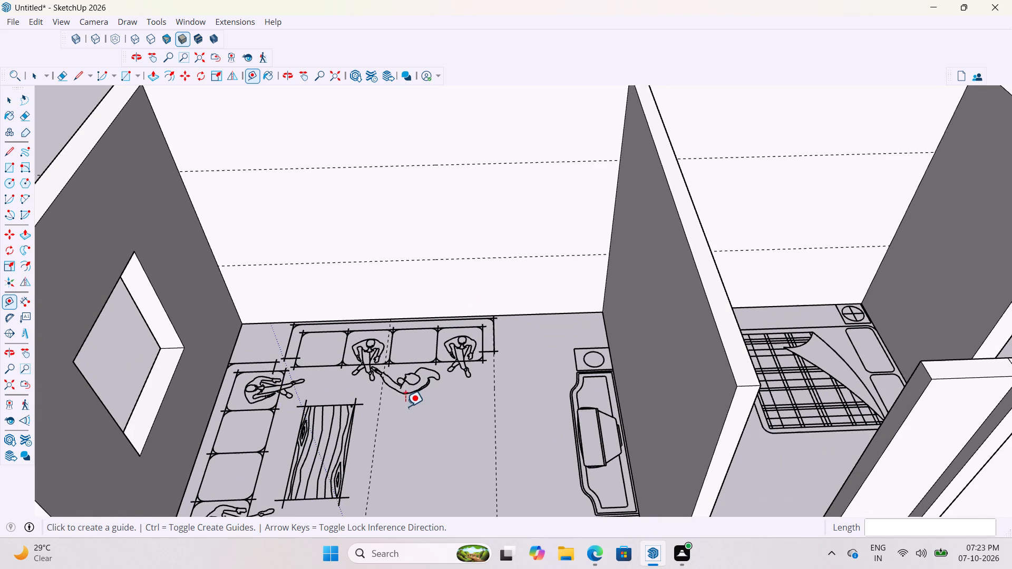
key("space")
left_click(379, 400)
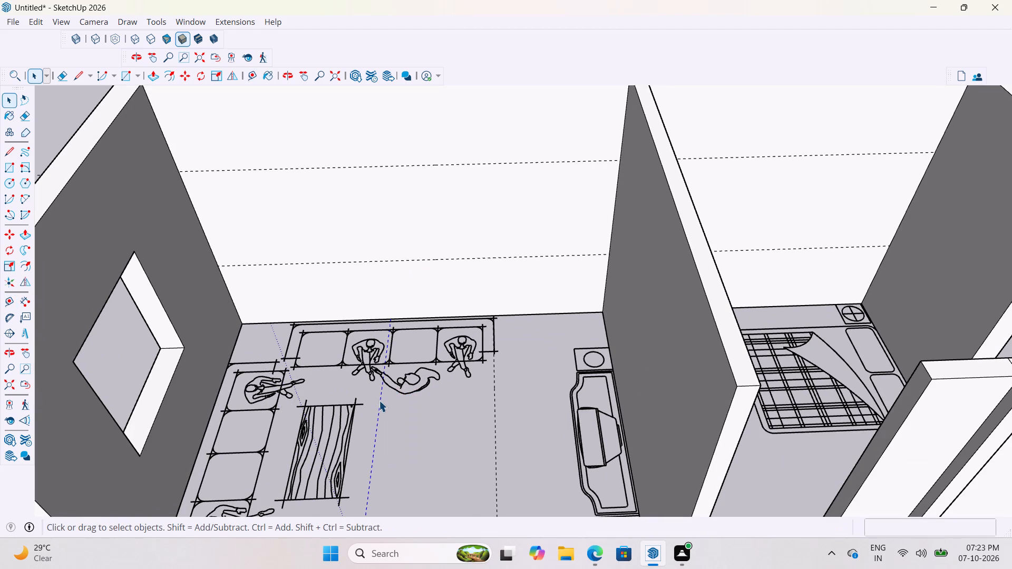
key("m")
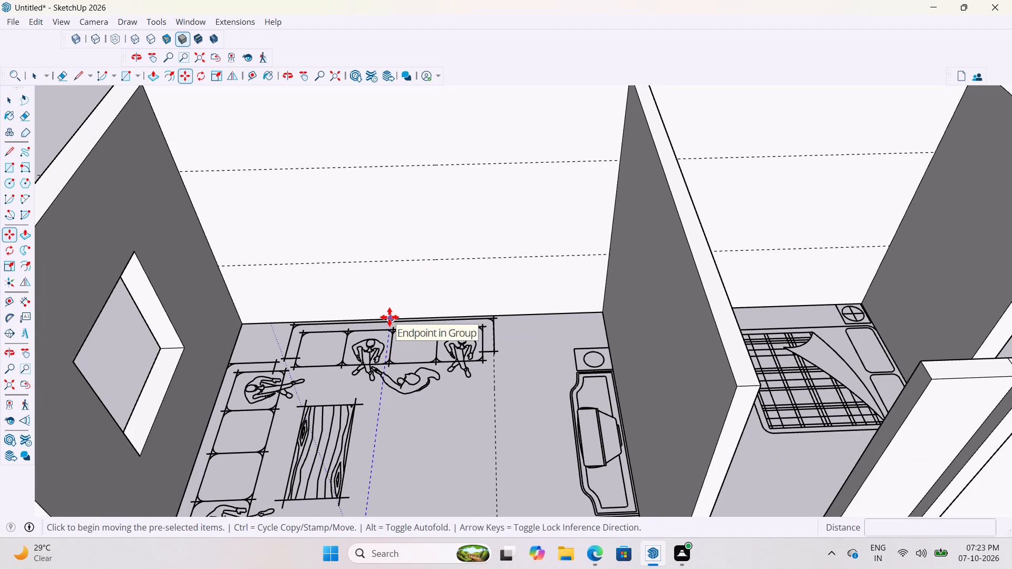
left_click(390, 317)
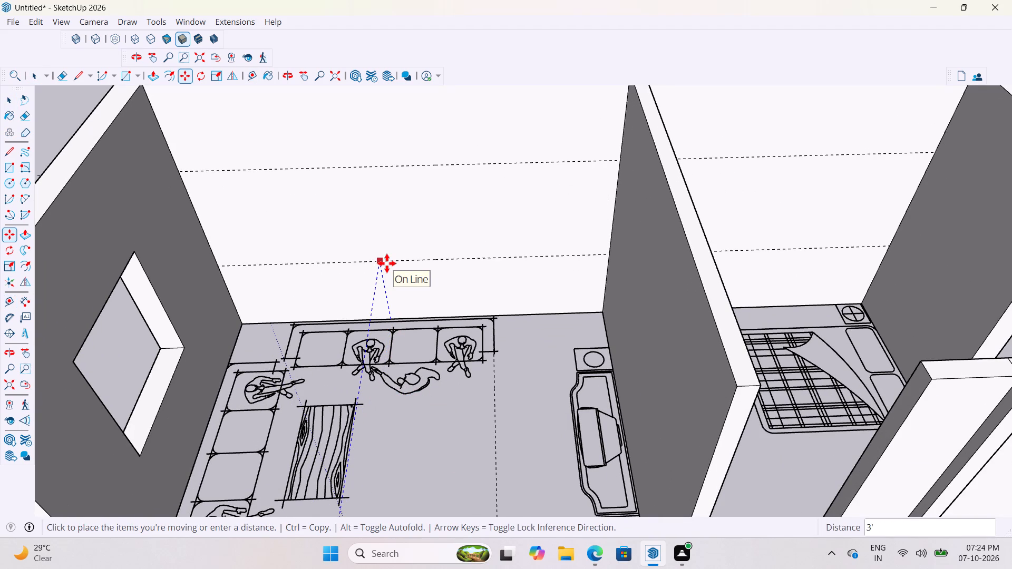
left_click(387, 263)
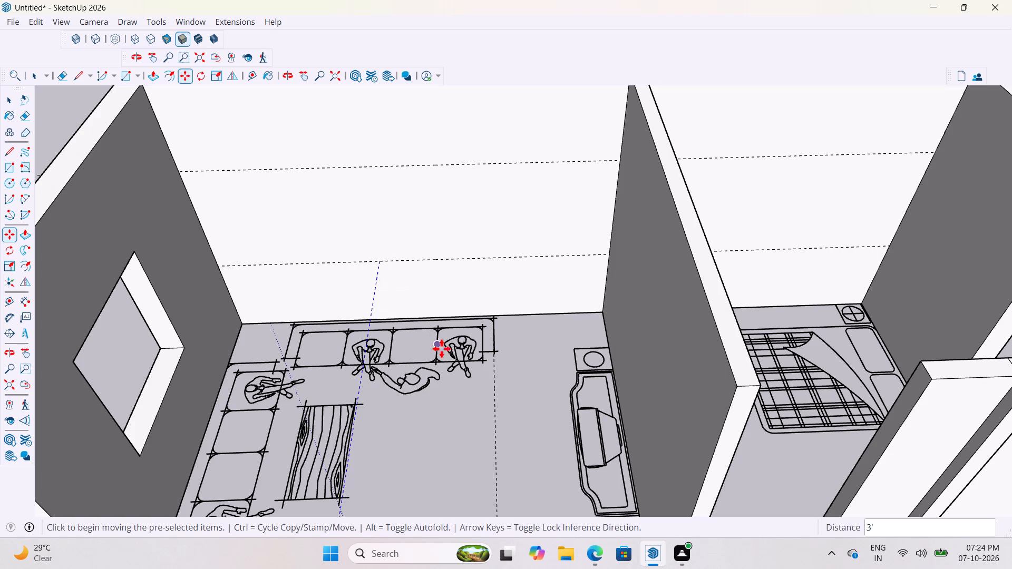
Move the floor guide nearer the partition wall up onto the outer wall's sill guide.
key("space")
left_click(494, 407)
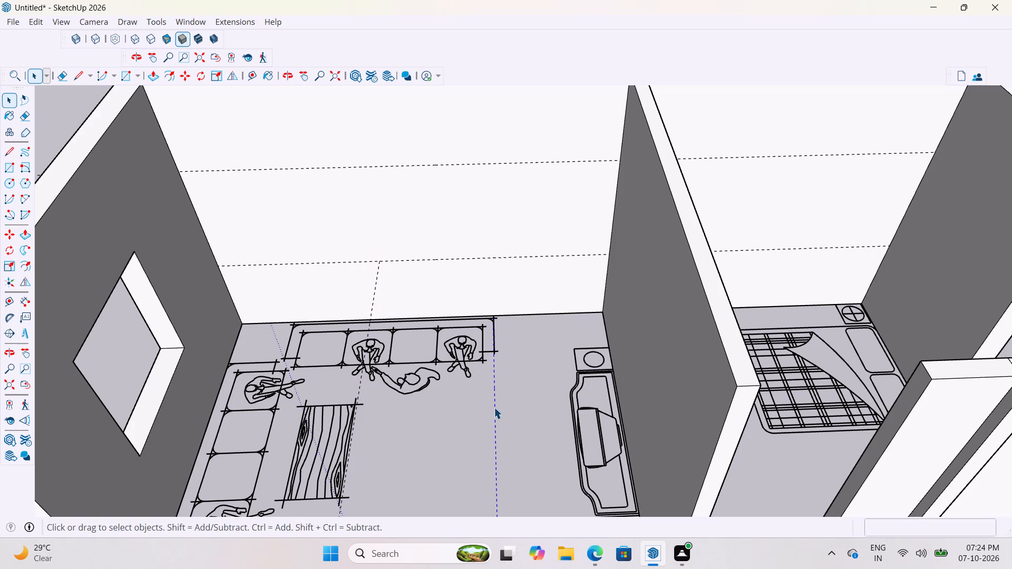
key("m")
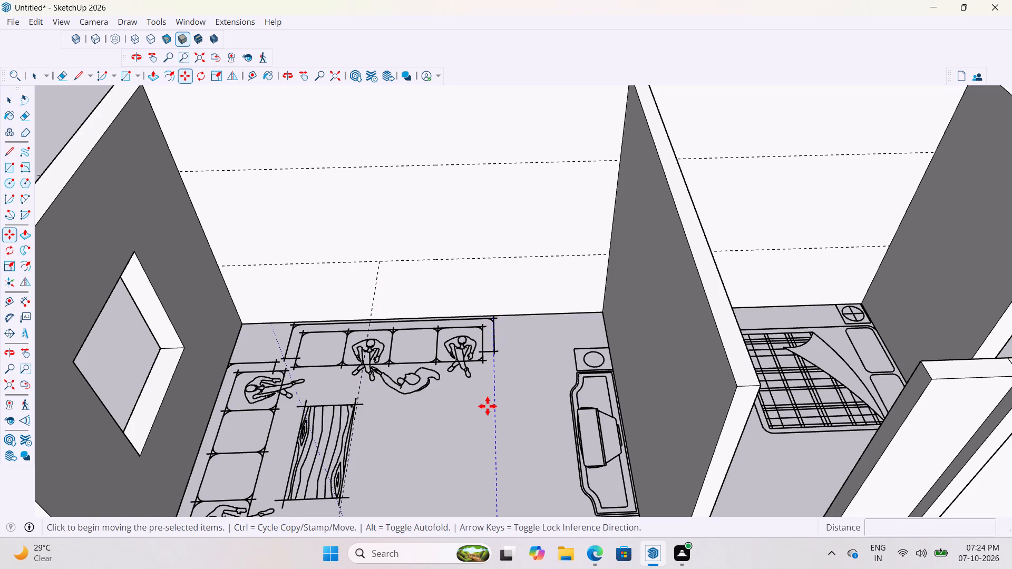
left_click(495, 413)
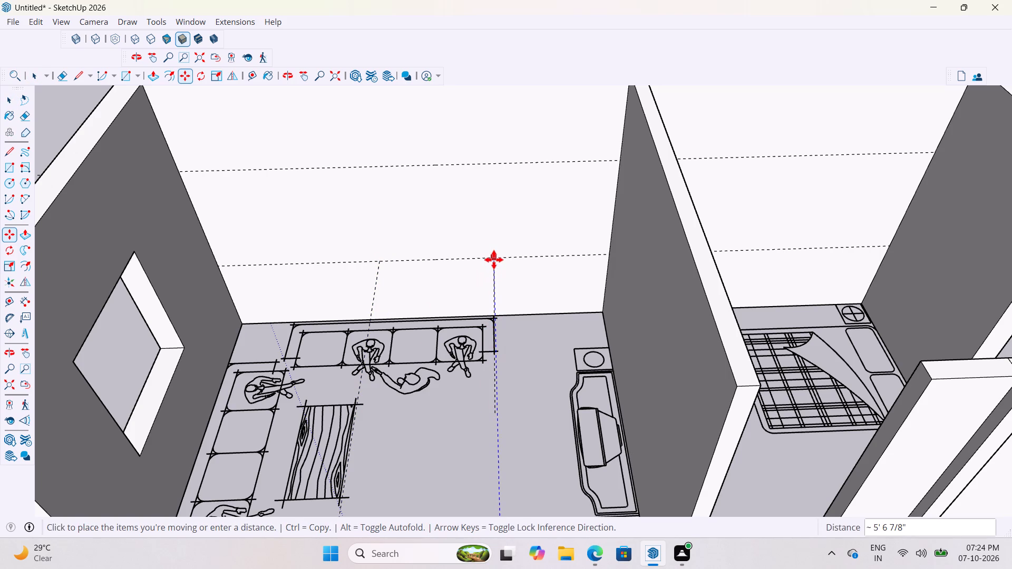
left_click(494, 260)
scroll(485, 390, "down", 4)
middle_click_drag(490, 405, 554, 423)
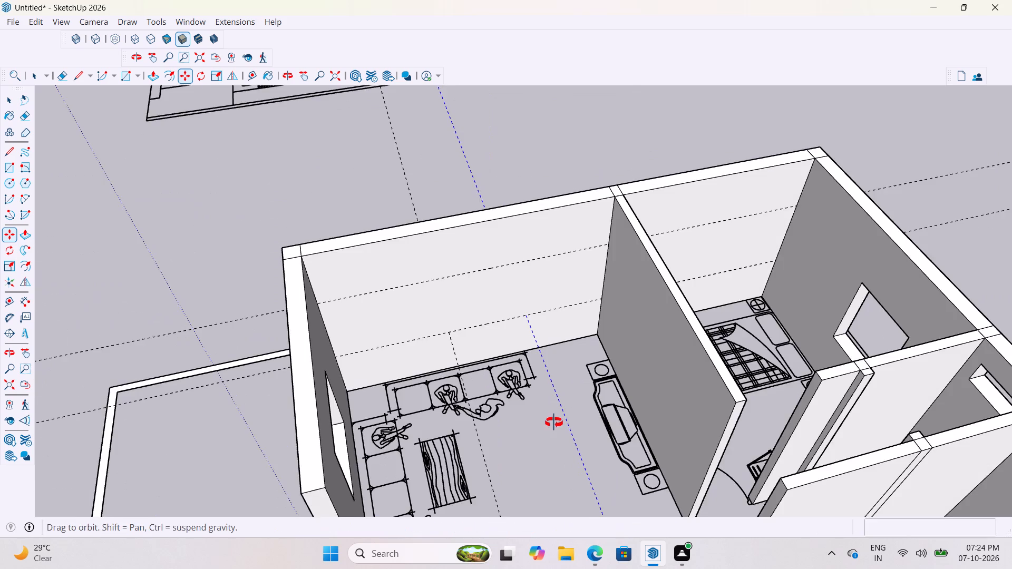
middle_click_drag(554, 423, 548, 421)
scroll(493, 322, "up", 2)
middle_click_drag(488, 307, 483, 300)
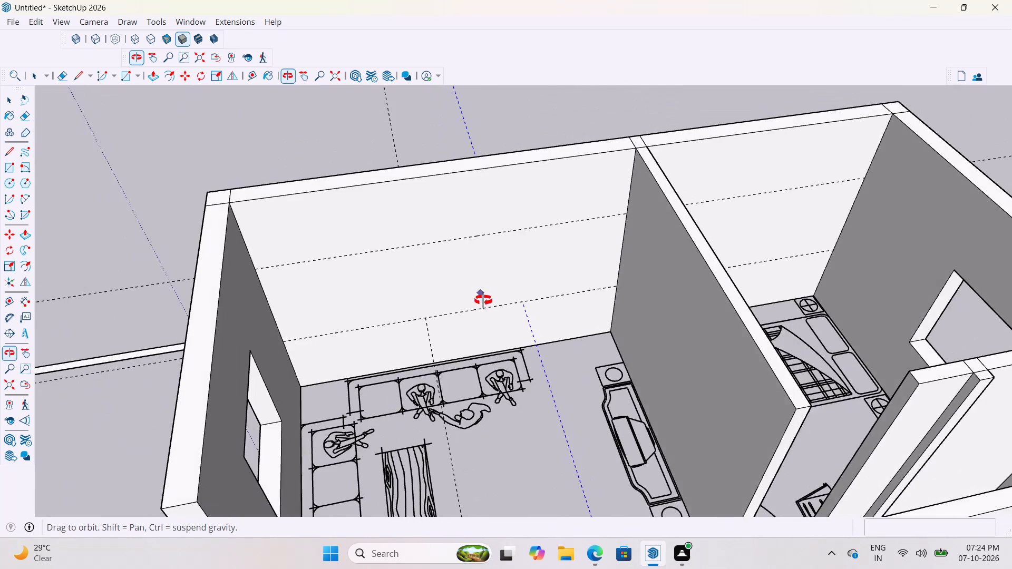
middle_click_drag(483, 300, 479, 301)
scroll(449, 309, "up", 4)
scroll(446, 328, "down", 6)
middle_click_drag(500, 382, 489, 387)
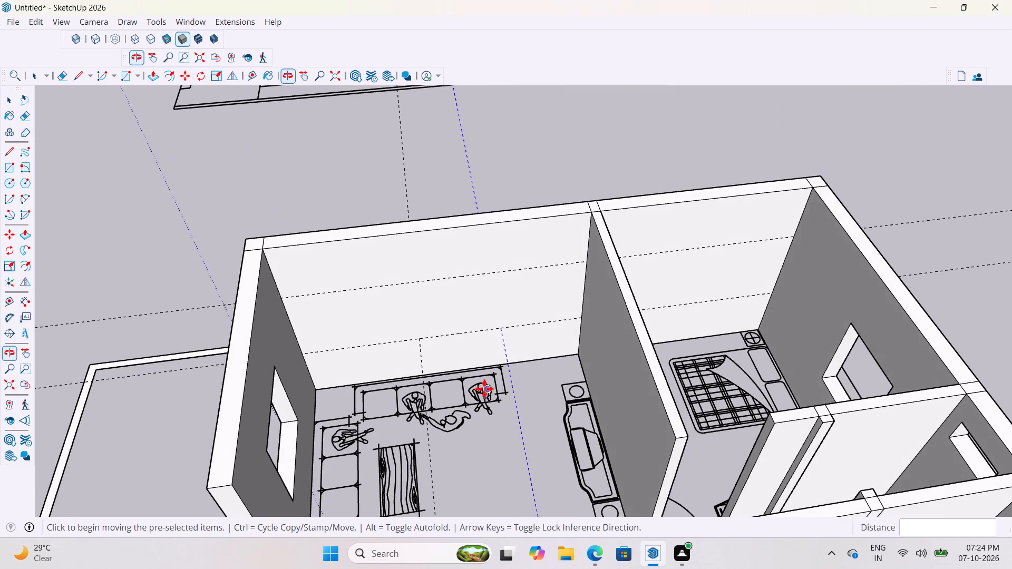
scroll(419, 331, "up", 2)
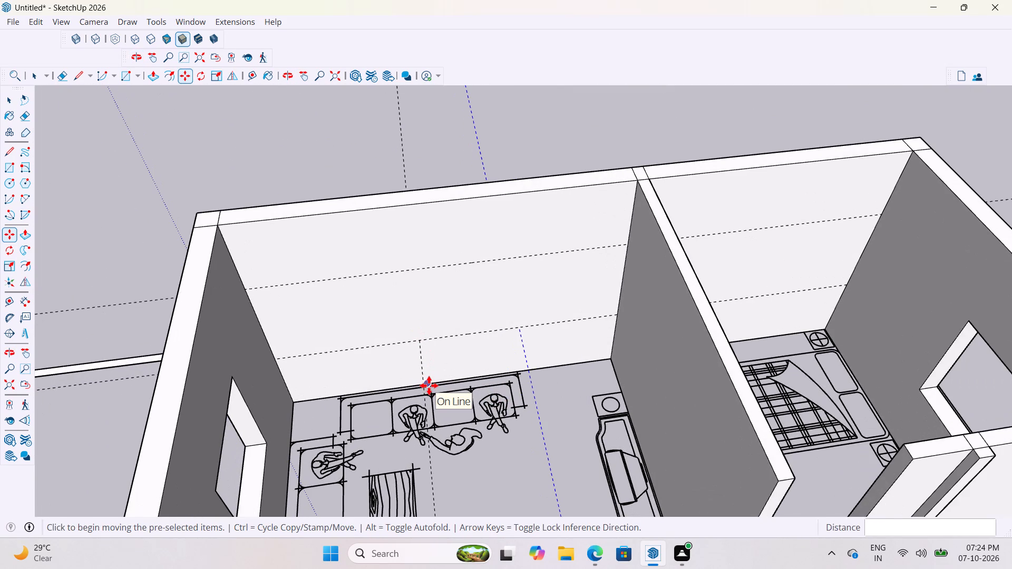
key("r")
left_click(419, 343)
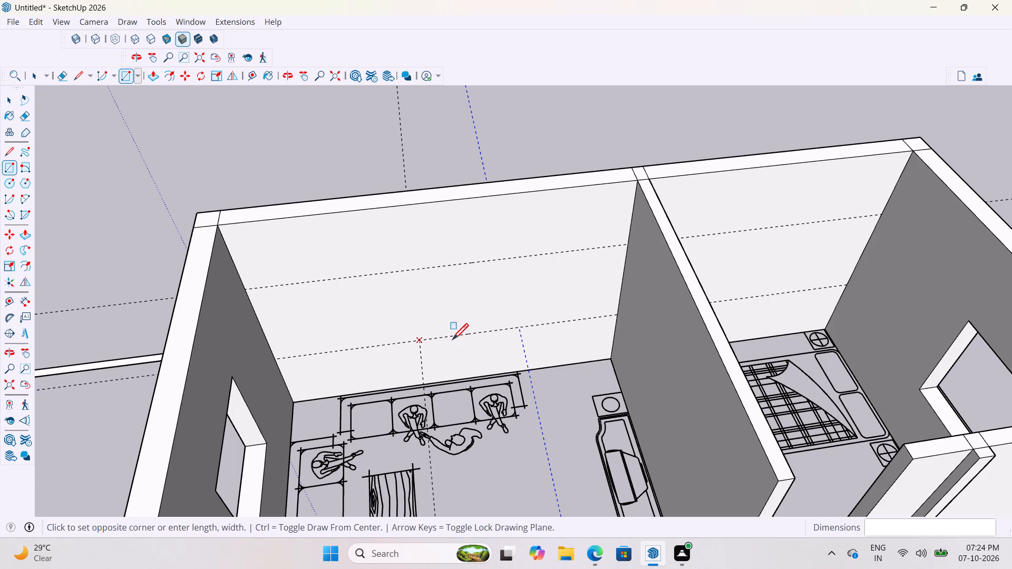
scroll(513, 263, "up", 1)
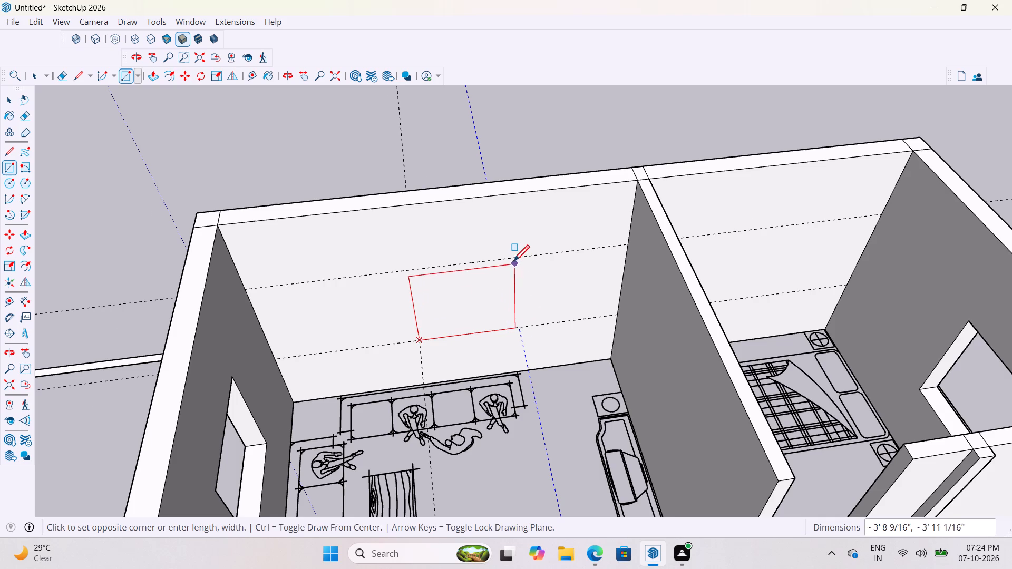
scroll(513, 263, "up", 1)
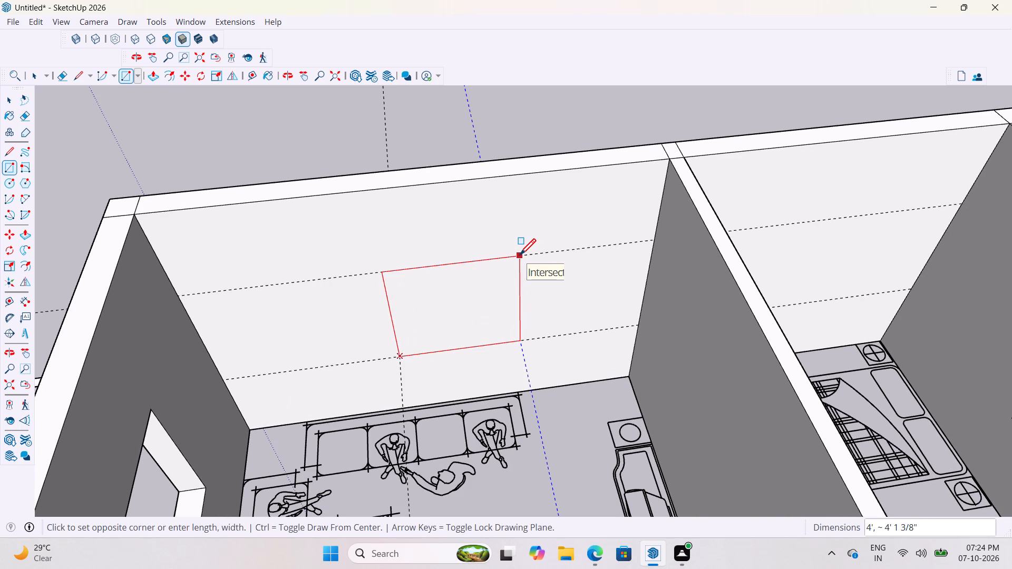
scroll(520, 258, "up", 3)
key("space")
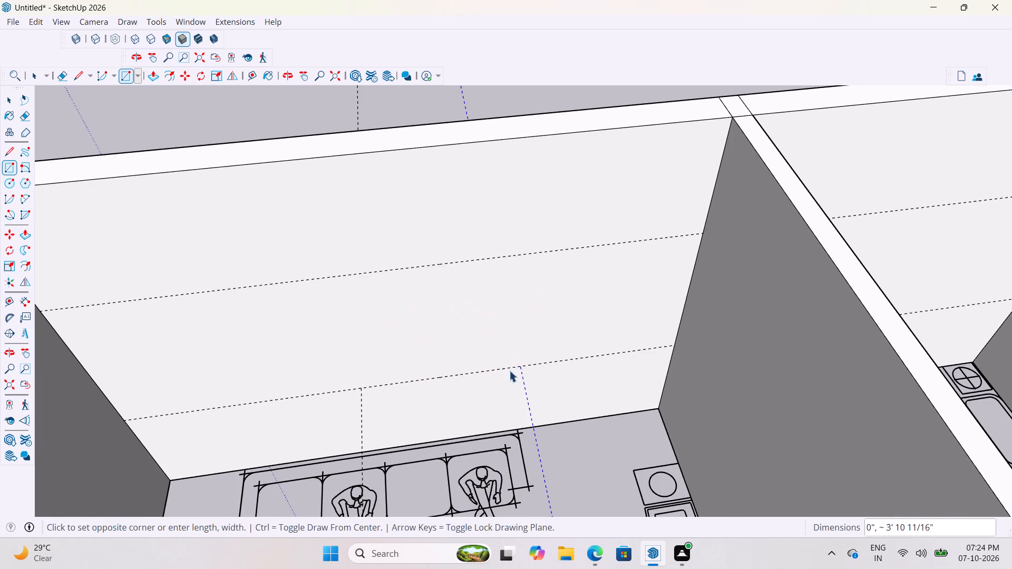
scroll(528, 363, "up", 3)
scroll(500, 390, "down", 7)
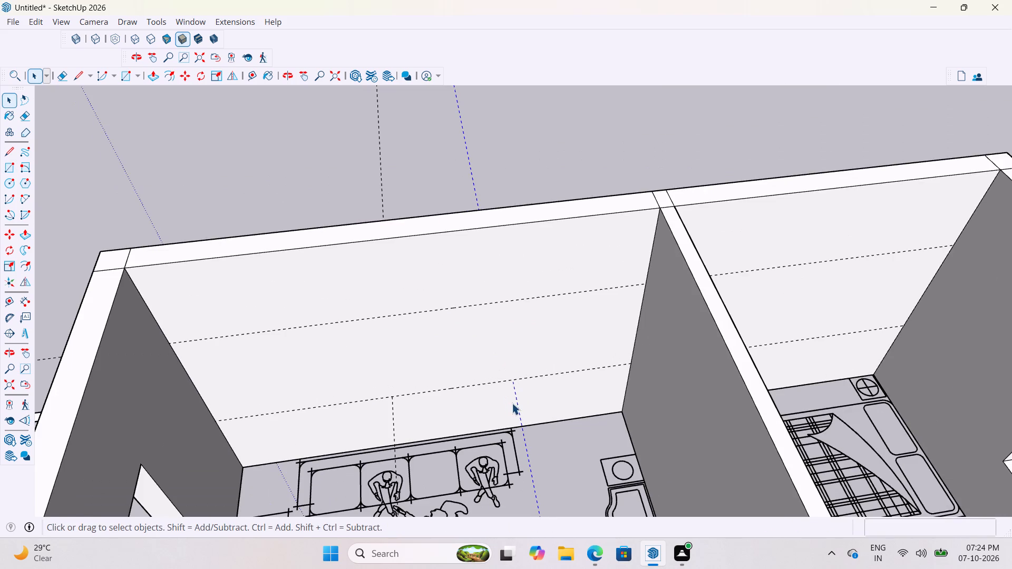
Offset a guide 4' above the sill-level guide nearer the partition wall, at the living room window's head.
key("t")
left_click(516, 401)
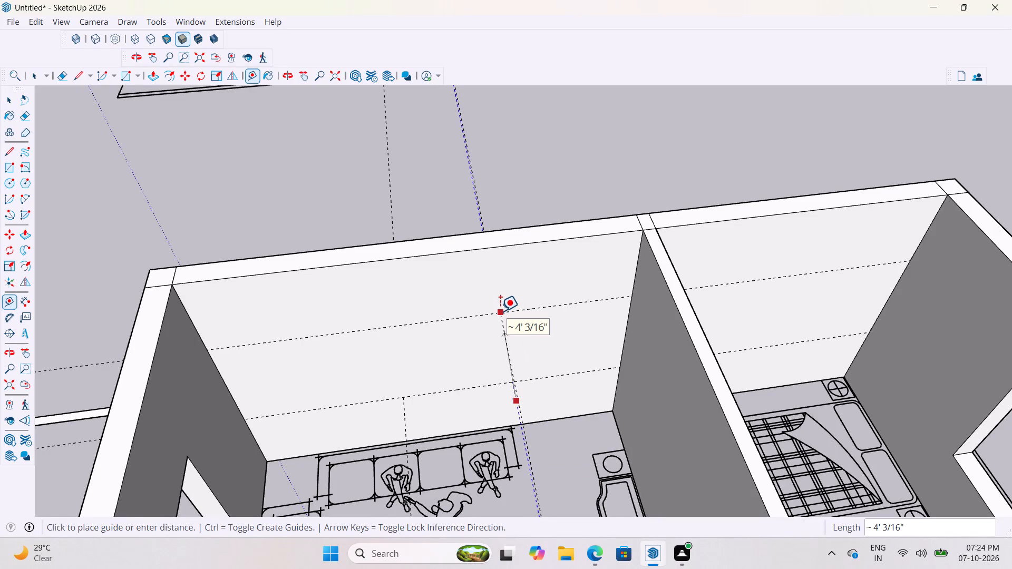
middle_click_drag(507, 311, 545, 309)
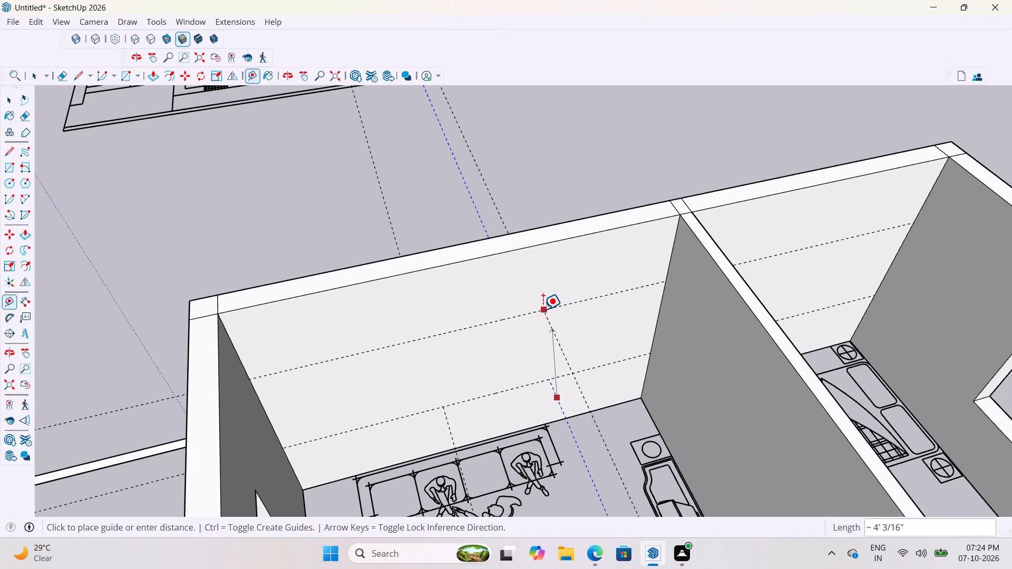
type("4'")
key("Return")
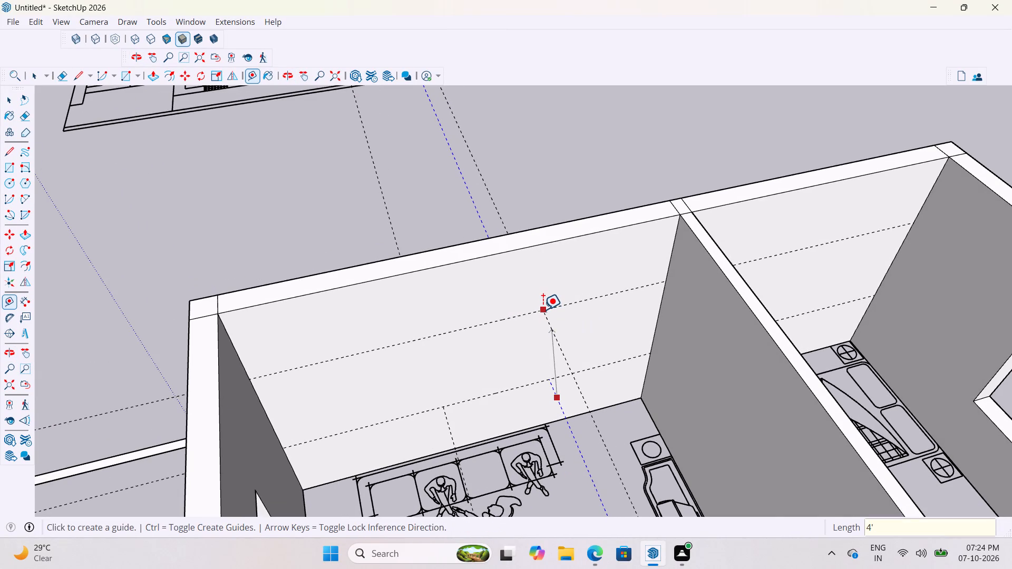
Offset a guide 4' above the sill-level guide nearer the side wall, at the living room window's head.
left_click(451, 433)
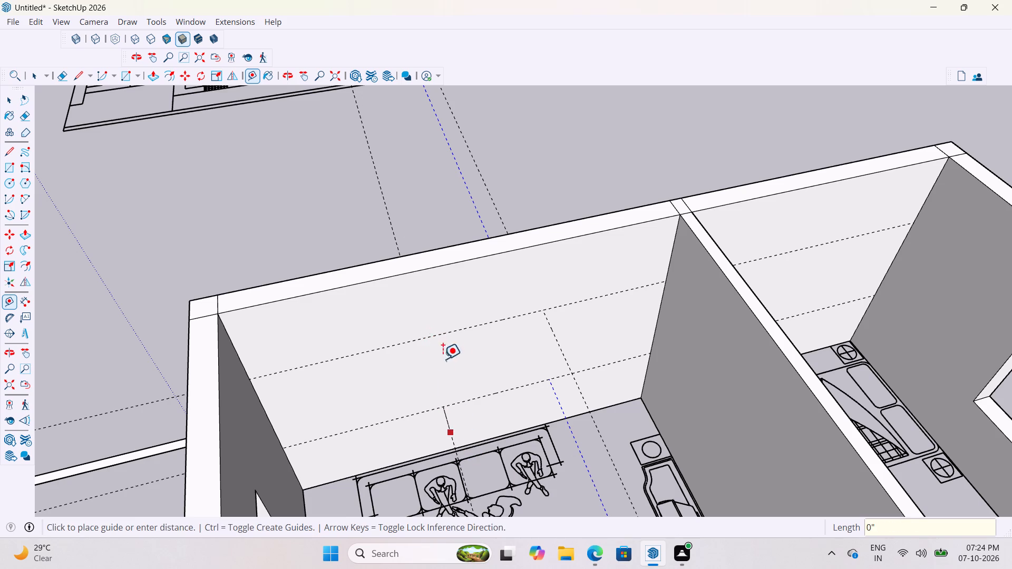
middle_click_drag(455, 360, 511, 344)
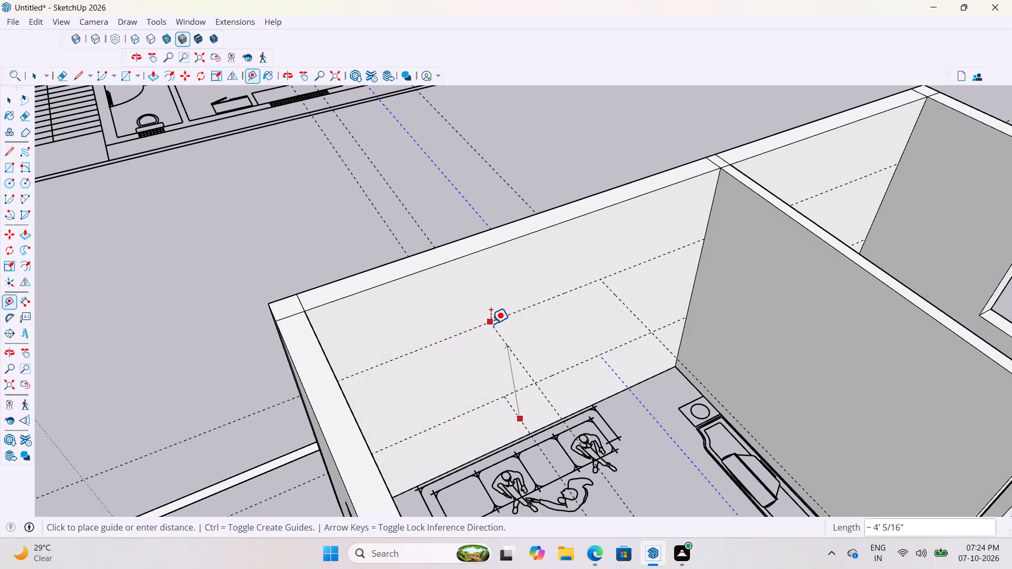
type("4'")
key("Return")
scroll(663, 413, "down", 1)
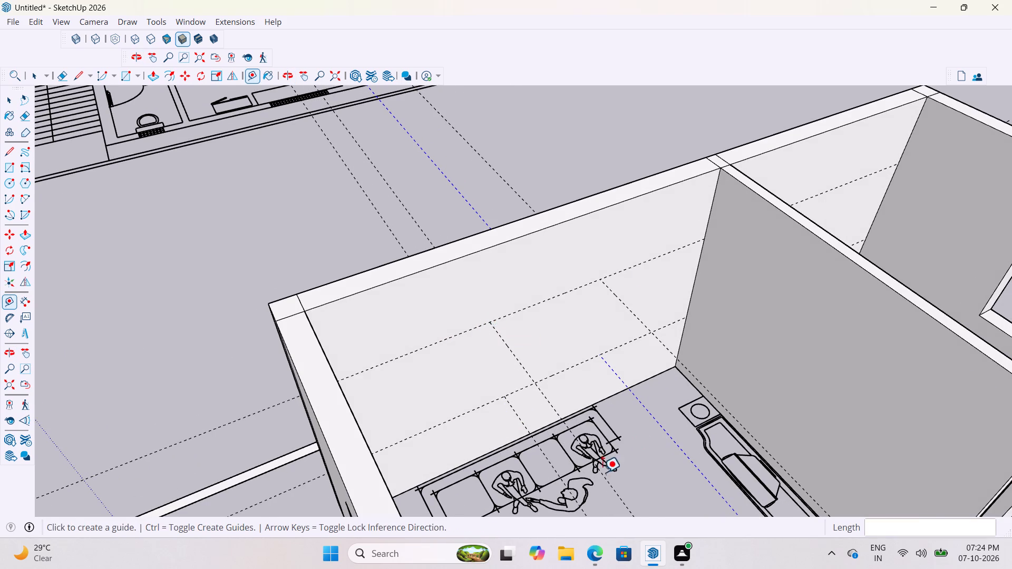
Draw the window rectangle, about 3' 9 7/16" by 3' 11 13/16", between the sill and head guides on the living room's outer wall.
scroll(602, 473, "down", 1)
middle_click_drag(599, 435, 470, 420)
middle_click_drag(431, 364, 453, 367)
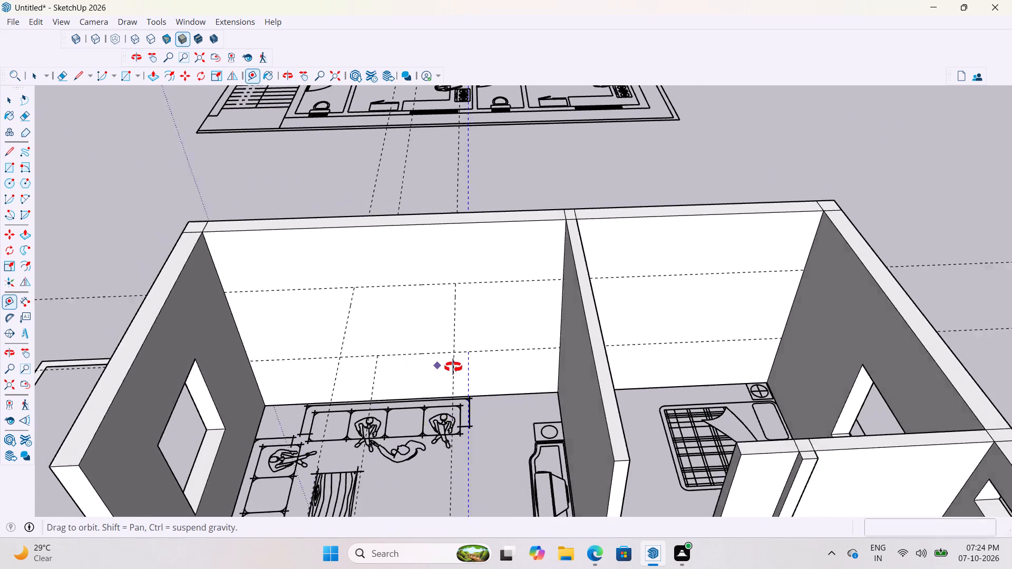
middle_click_drag(453, 367, 471, 368)
scroll(461, 337, "up", 5)
middle_click_drag(484, 350, 503, 315)
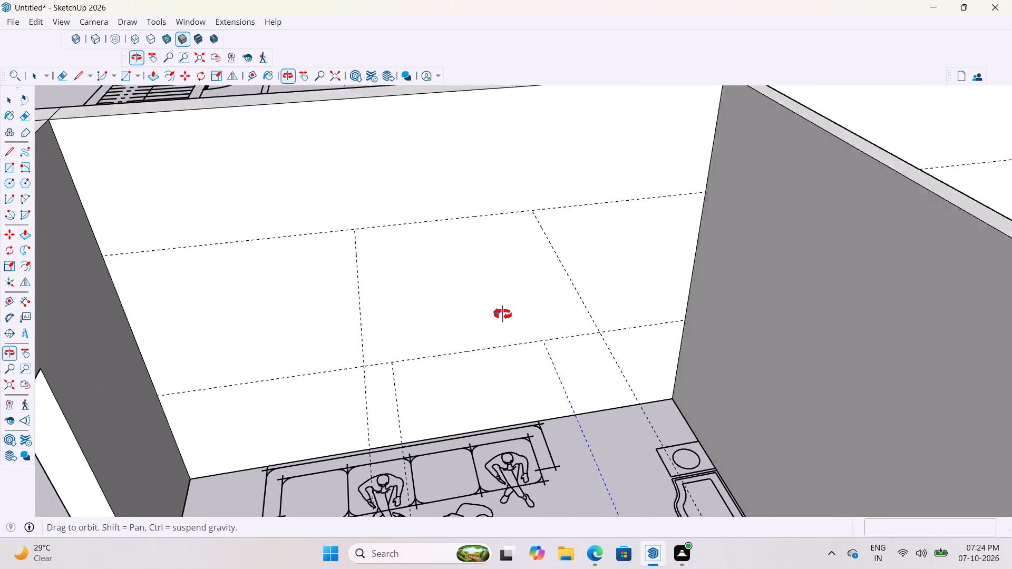
middle_click_drag(503, 315, 507, 312)
middle_click_drag(461, 392, 426, 388)
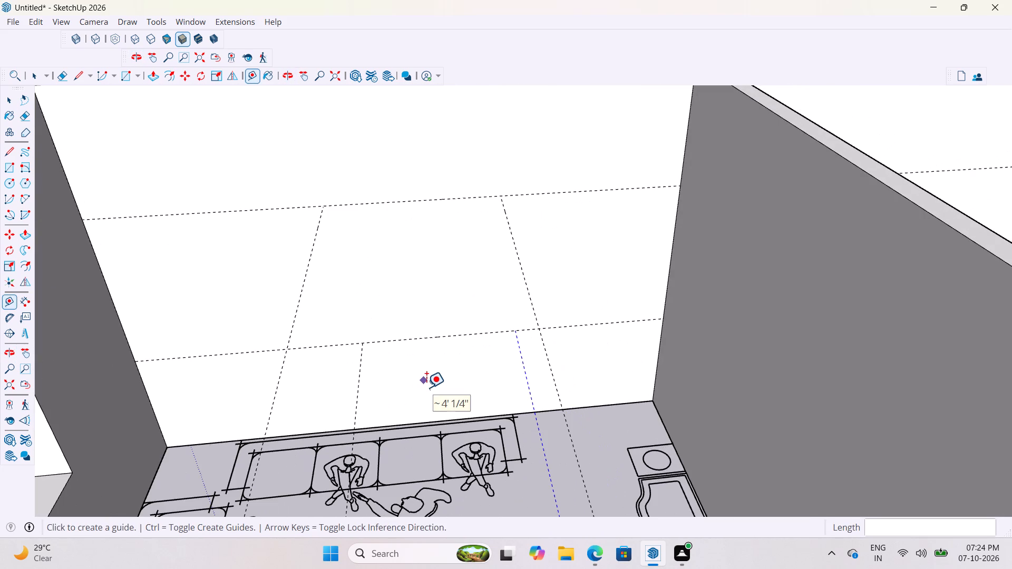
key("r")
left_click(363, 346)
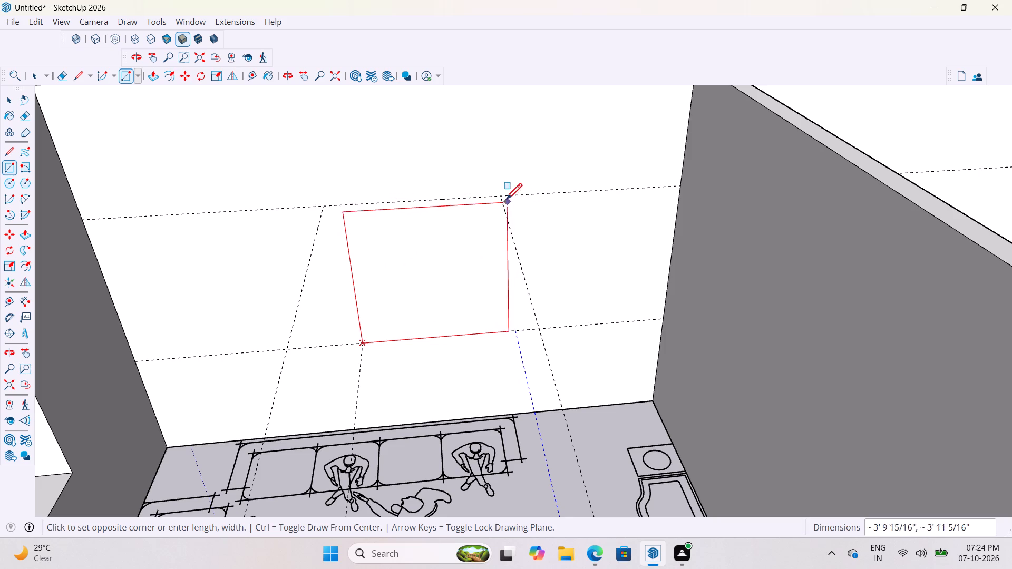
middle_click_drag(503, 200, 522, 194)
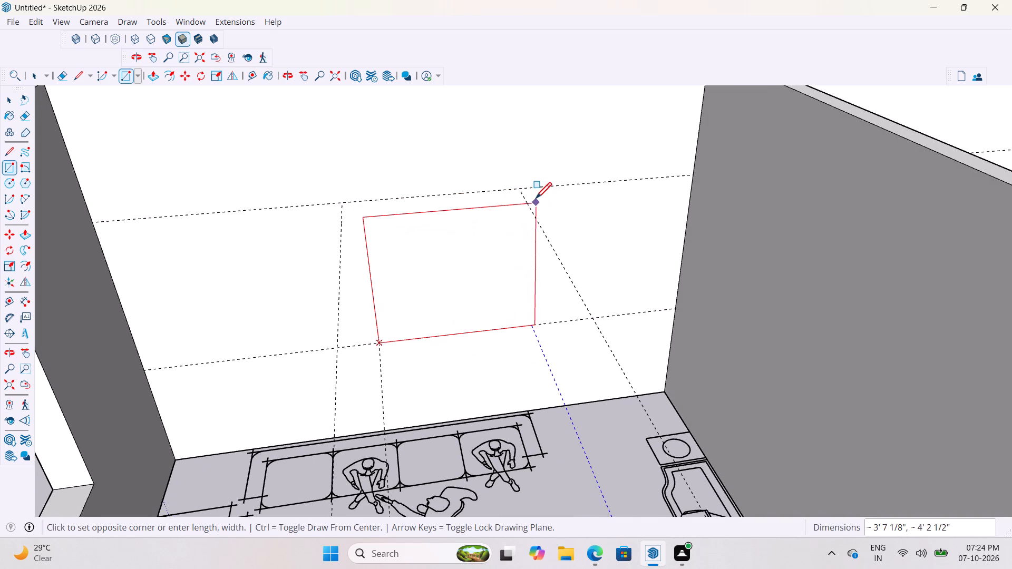
key("Right")
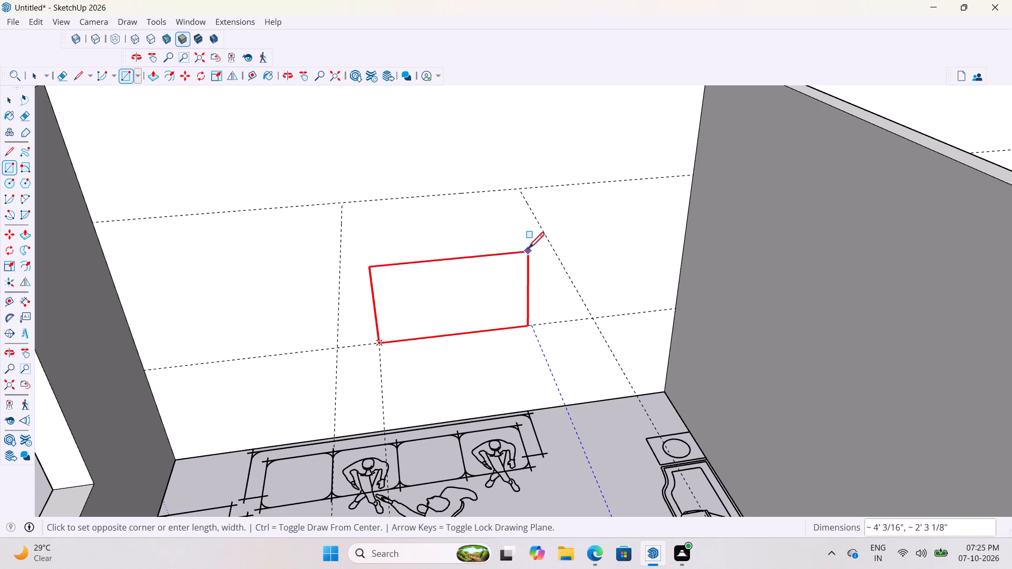
left_click(523, 192)
key("space")
key("space")
left_click(486, 295)
scroll(407, 352, "down", 3)
double_click(435, 302)
scroll(415, 340, "down", 3)
scroll(441, 325, "up", 2)
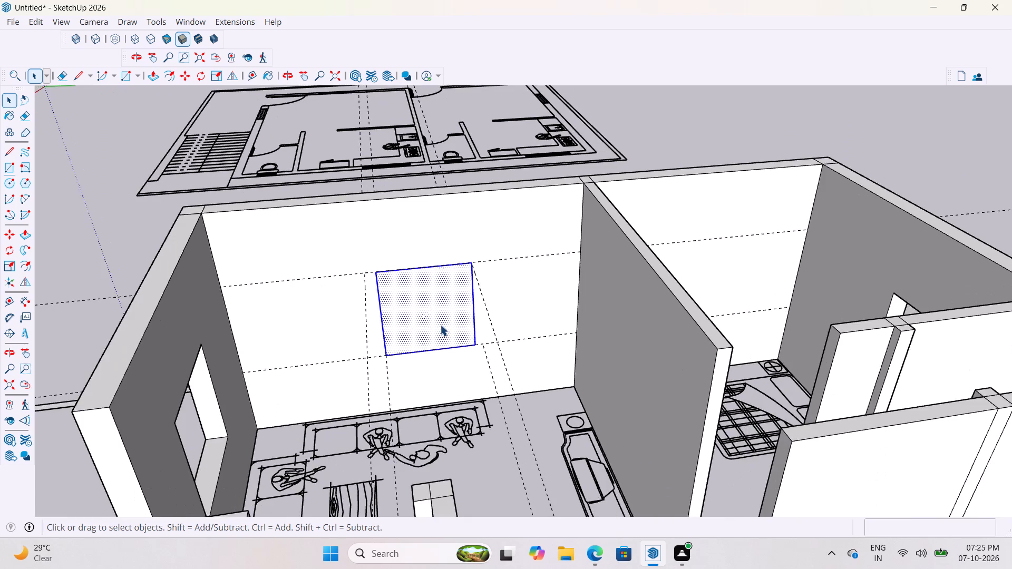
left_click(440, 325)
left_click_drag(440, 325, 440, 330)
scroll(417, 394, "down", 4)
Delete all guides from the model.
left_click(662, 184)
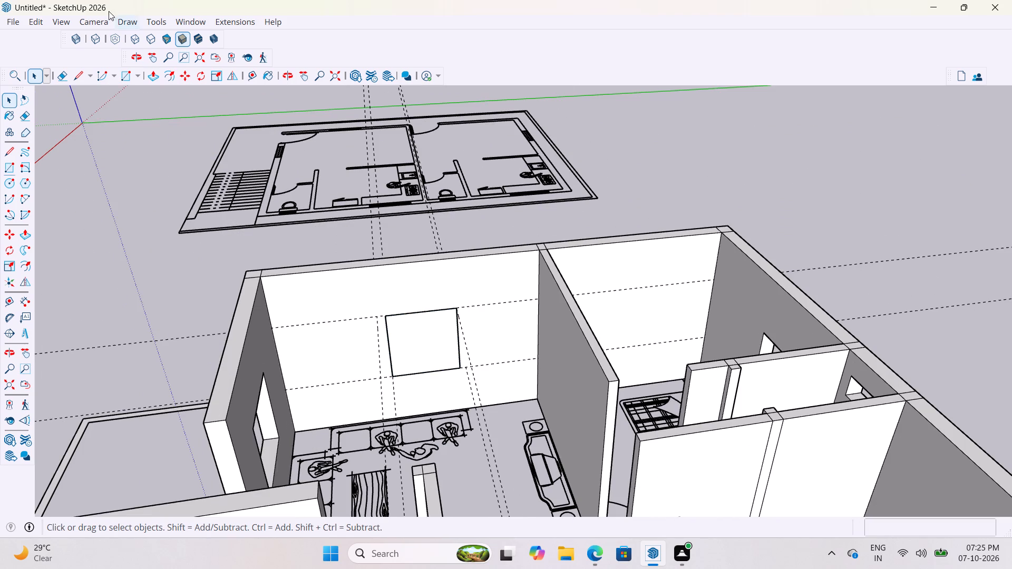
left_click(35, 16)
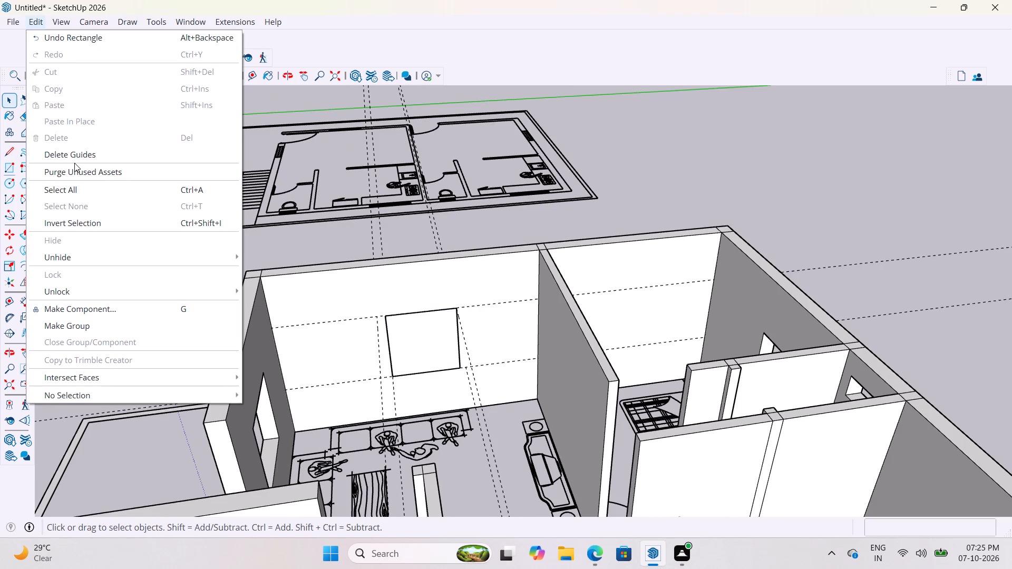
left_click(74, 157)
Push the living room window rectangle about 9" through the outer wall's thickness.
scroll(459, 322, "up", 3)
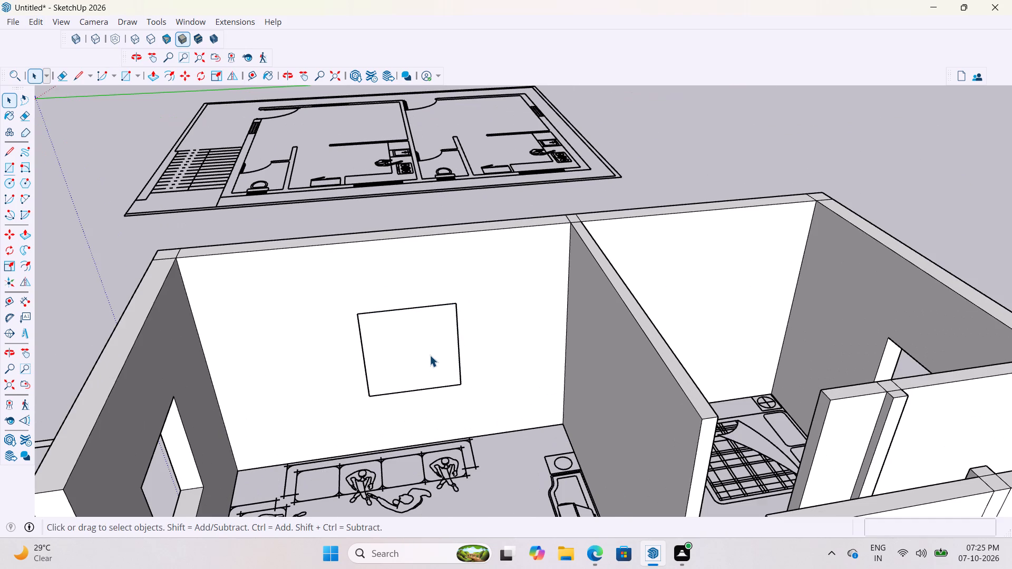
double_click(430, 355)
triple_click(429, 354)
left_click(425, 355)
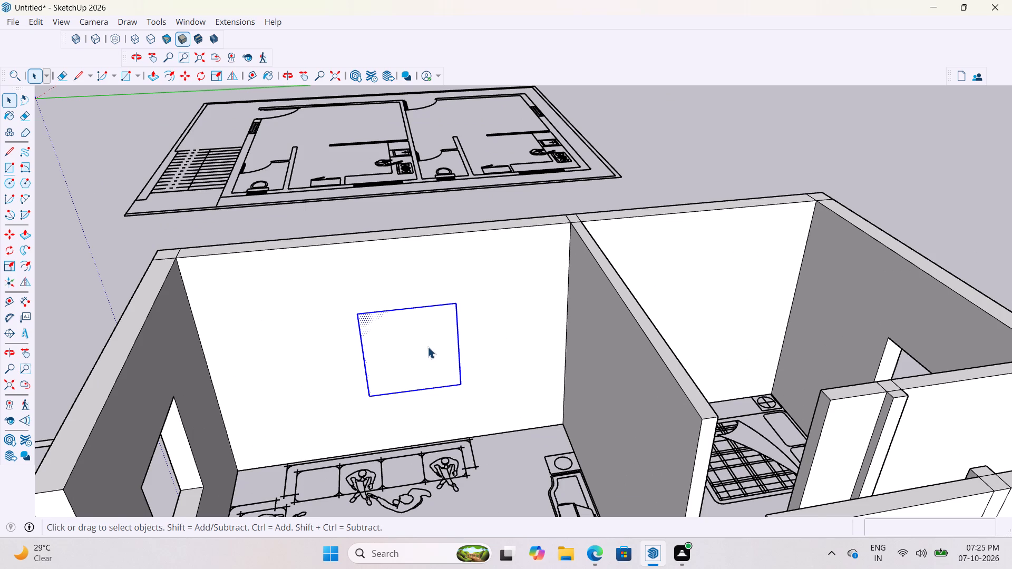
key("p")
left_click(427, 347)
middle_click_drag(445, 226, 533, 321)
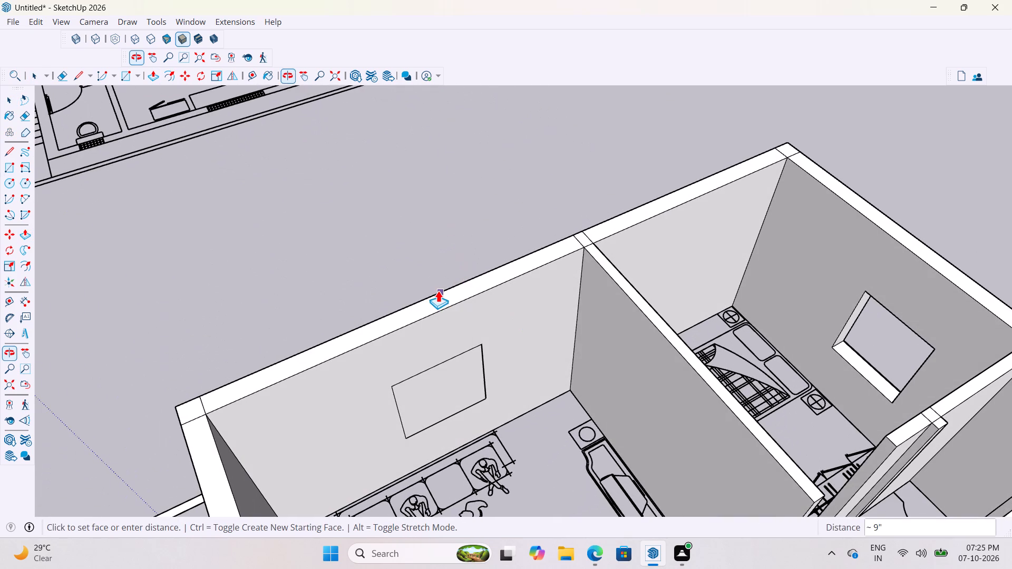
left_click(447, 289)
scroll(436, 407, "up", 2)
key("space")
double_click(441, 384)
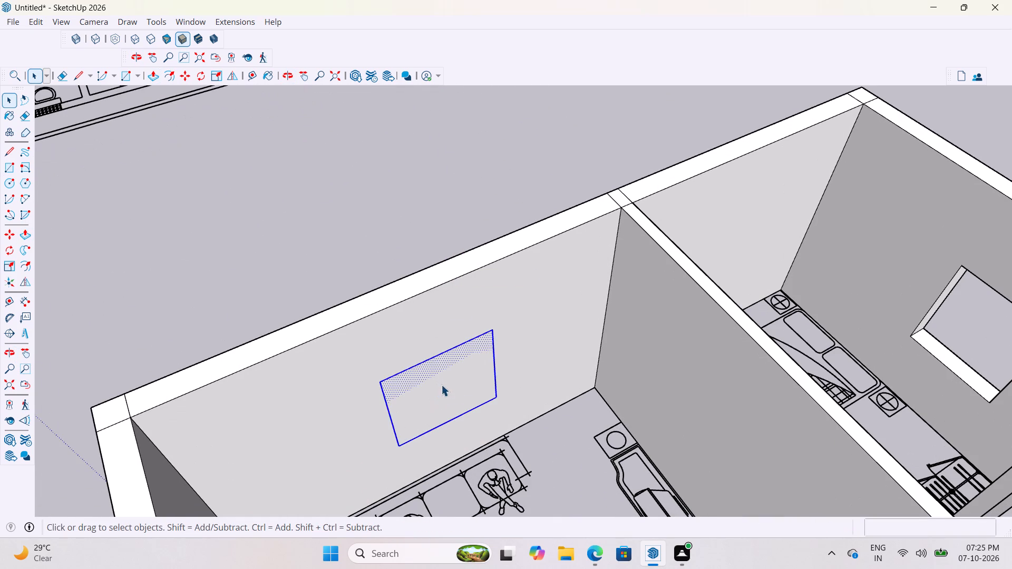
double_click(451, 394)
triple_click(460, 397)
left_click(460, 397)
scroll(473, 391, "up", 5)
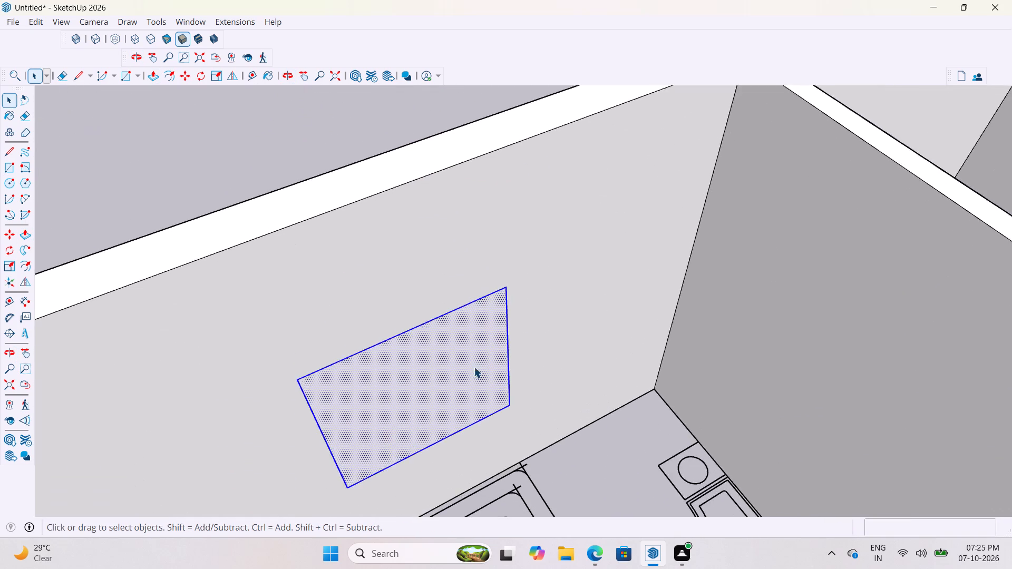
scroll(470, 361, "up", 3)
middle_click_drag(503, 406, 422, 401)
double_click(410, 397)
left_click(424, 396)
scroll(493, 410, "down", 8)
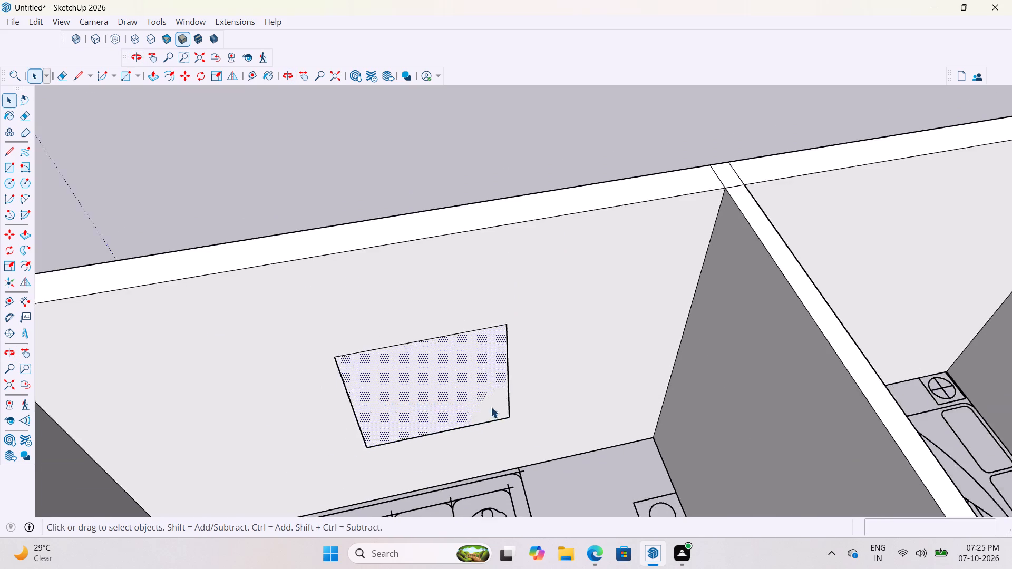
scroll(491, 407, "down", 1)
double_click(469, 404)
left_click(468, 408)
Open the outer group containing the walls and trace a rectangle over the living room window outline, corner to corner.
scroll(459, 404, "up", 3)
double_click(552, 289)
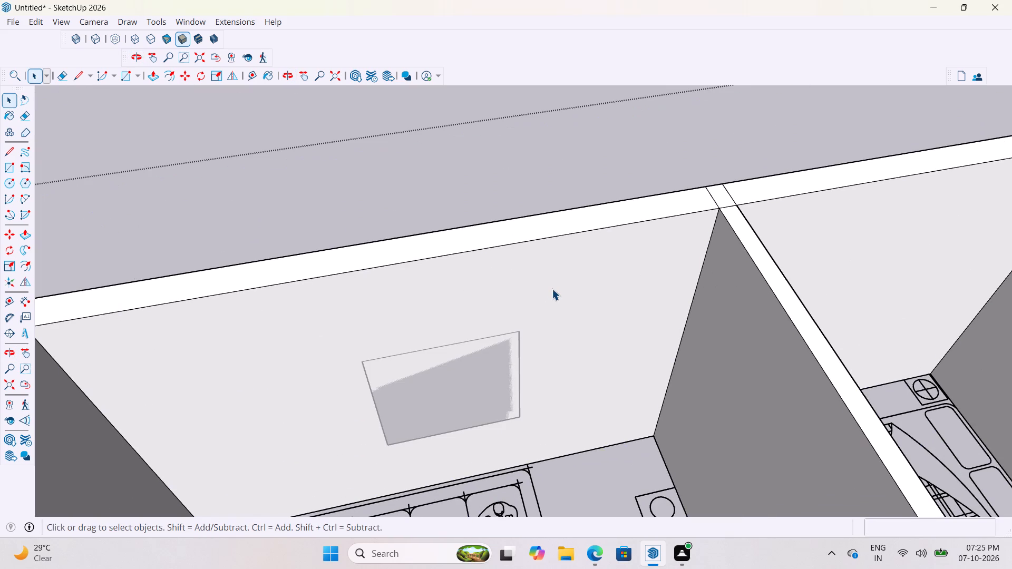
left_click(475, 407)
scroll(486, 418, "down", 4)
middle_click_drag(511, 446, 444, 419)
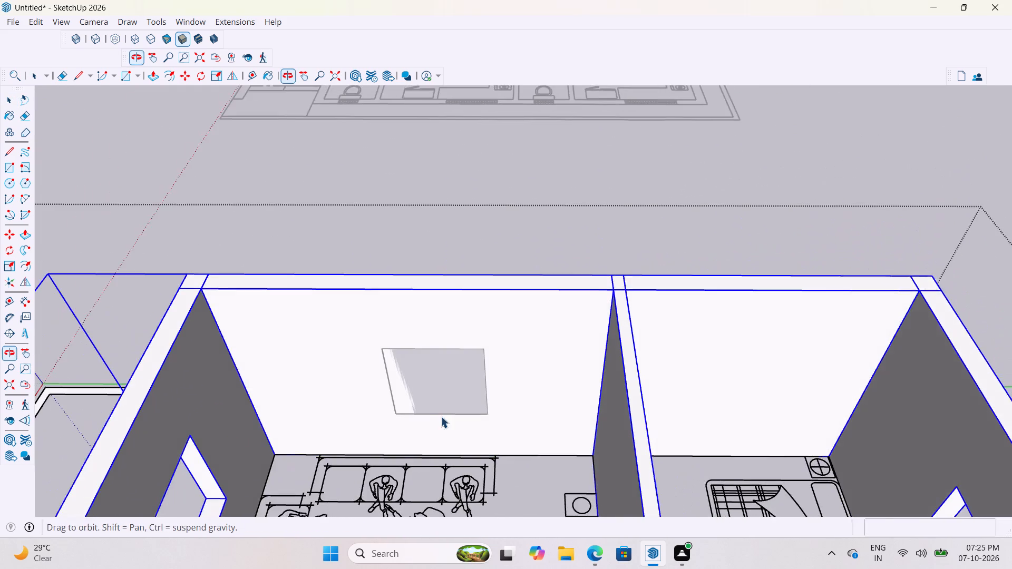
scroll(437, 403, "up", 2)
key("r")
left_click(391, 415)
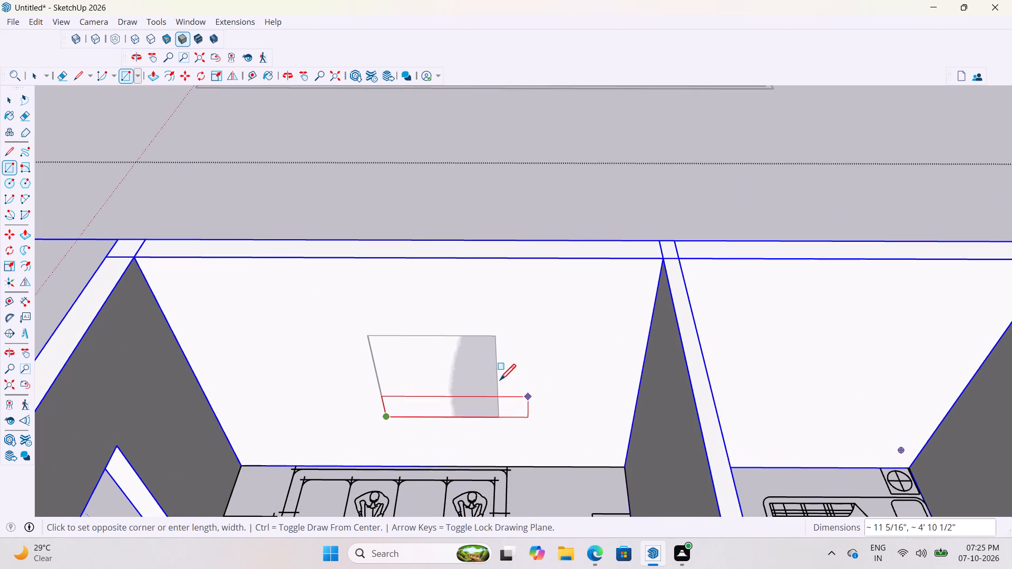
left_click(498, 337)
Push the traced window rectangle back to the wall's outer edge.
key("p")
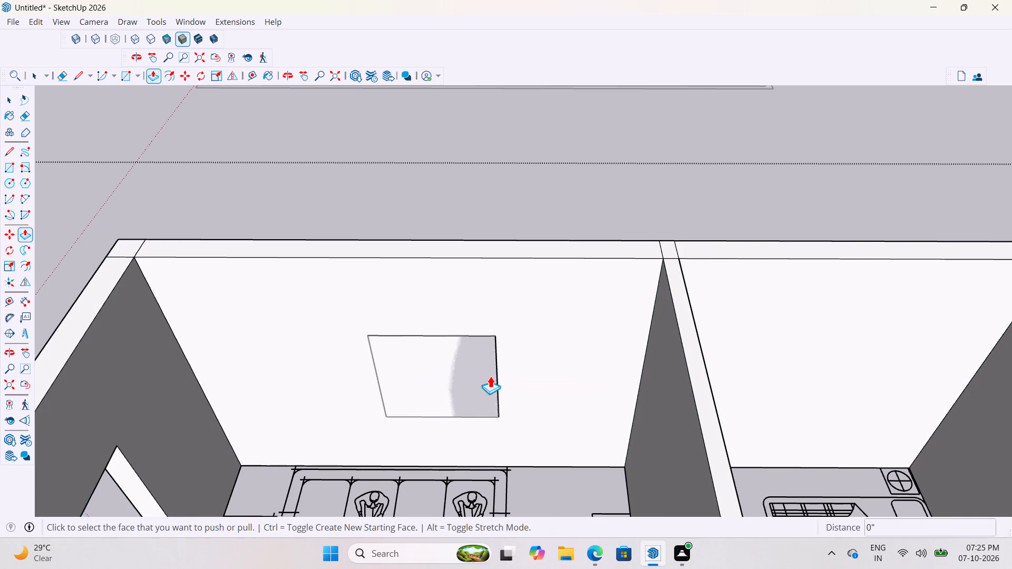
left_click(471, 376)
middle_click_drag(502, 263, 576, 313)
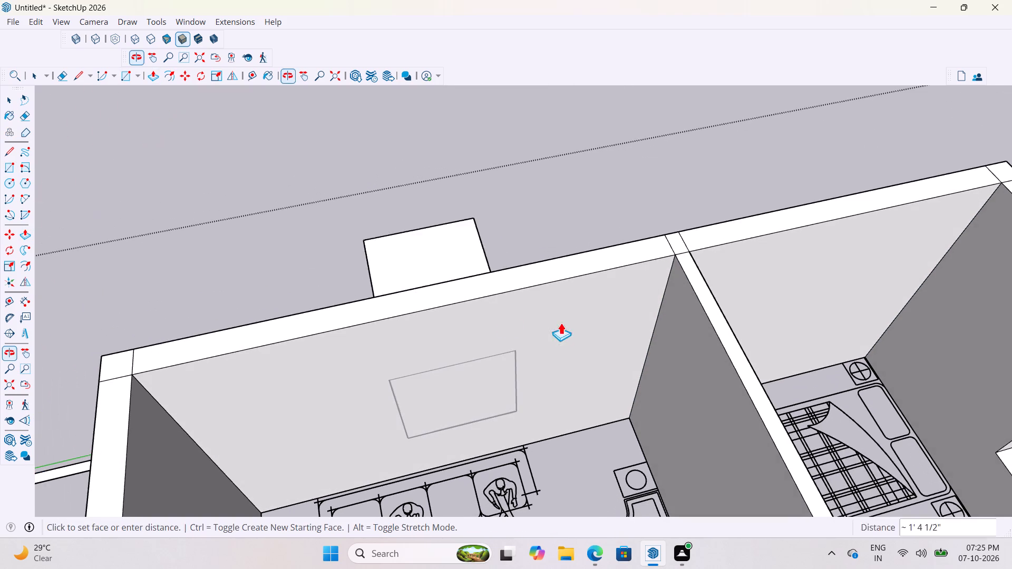
left_click(503, 272)
Delete the face inside the living room window outline.
key("space")
left_click(482, 397)
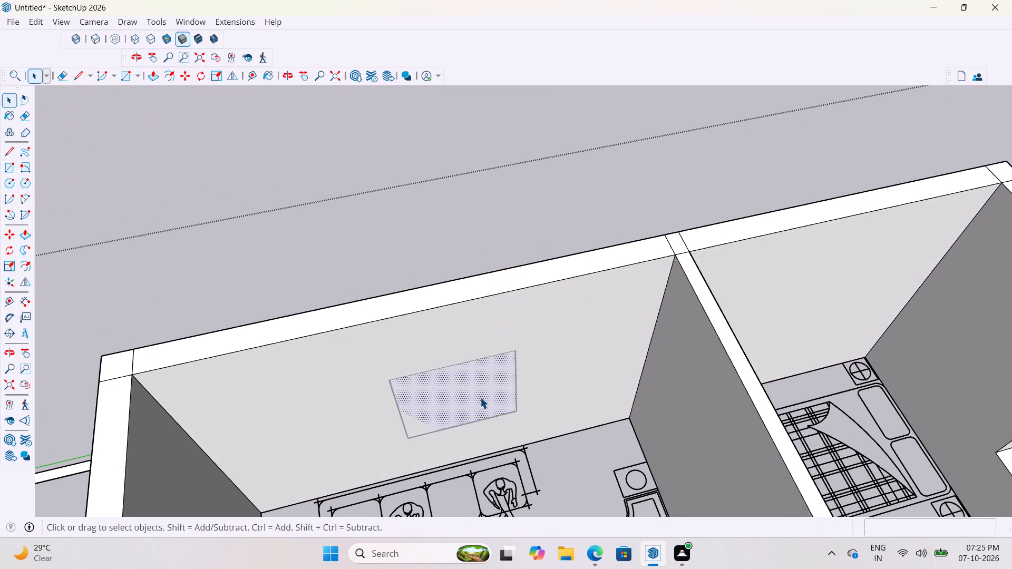
key("Delete")
Open the nested wall group and draw a rectangle about 3' 11 13/16" by 3' 9 7/16" over the living room window outline.
scroll(475, 397, "up", 3)
left_click(475, 397)
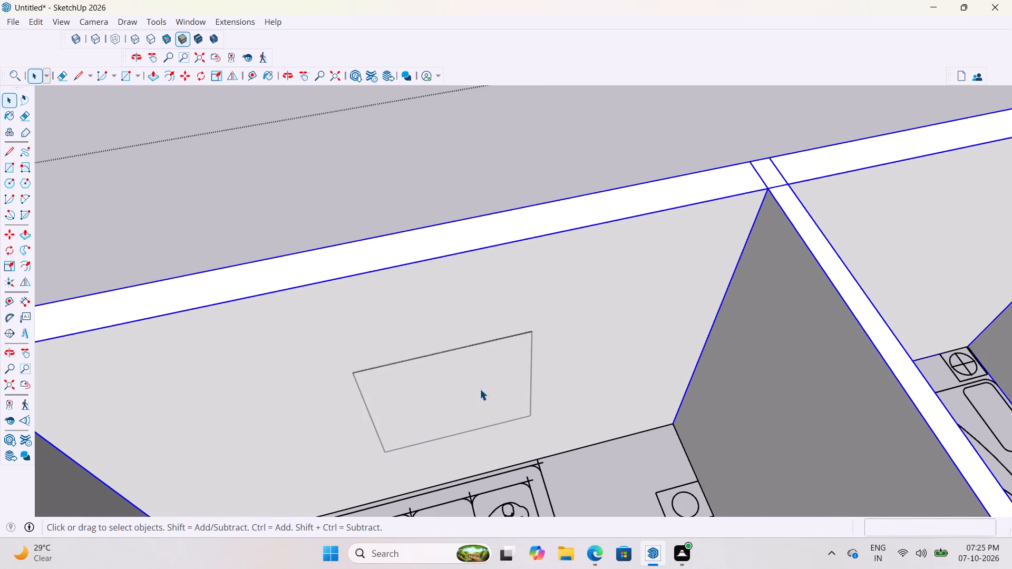
scroll(480, 389, "down", 3)
double_click(491, 387)
scroll(488, 404, "up", 3)
middle_click_drag(510, 407, 365, 330)
double_click(402, 356)
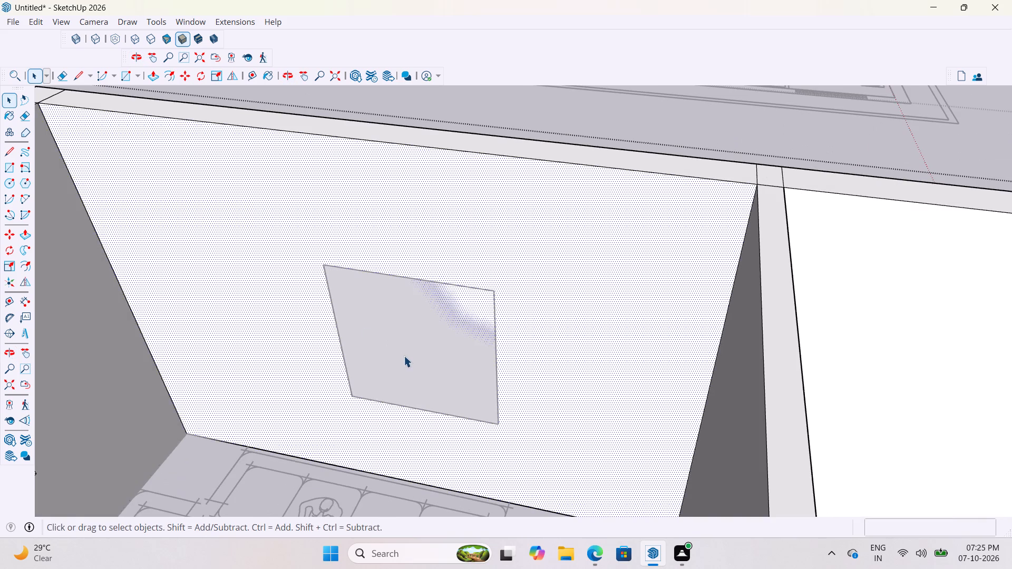
double_click(475, 354)
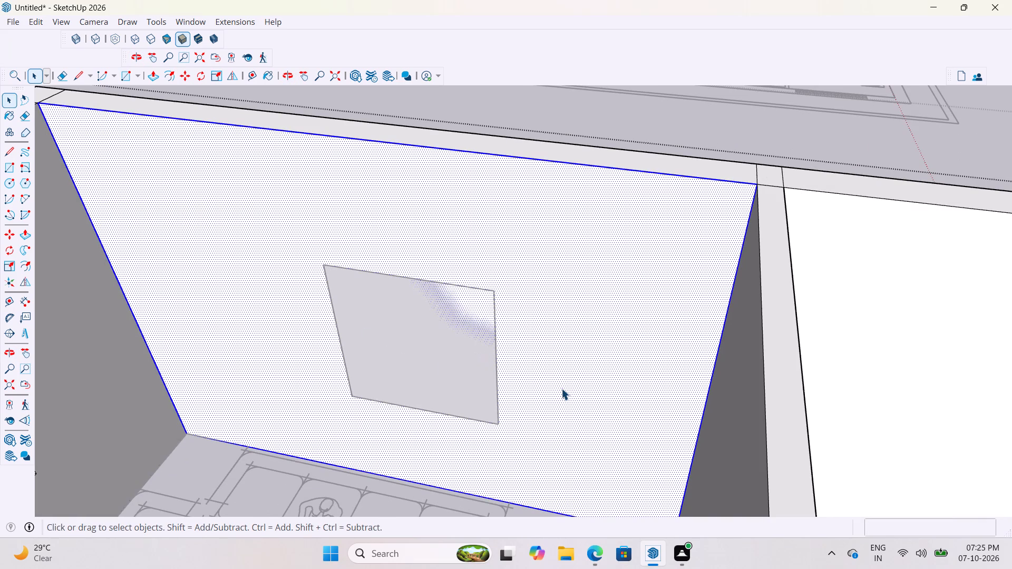
key("r")
left_click(350, 397)
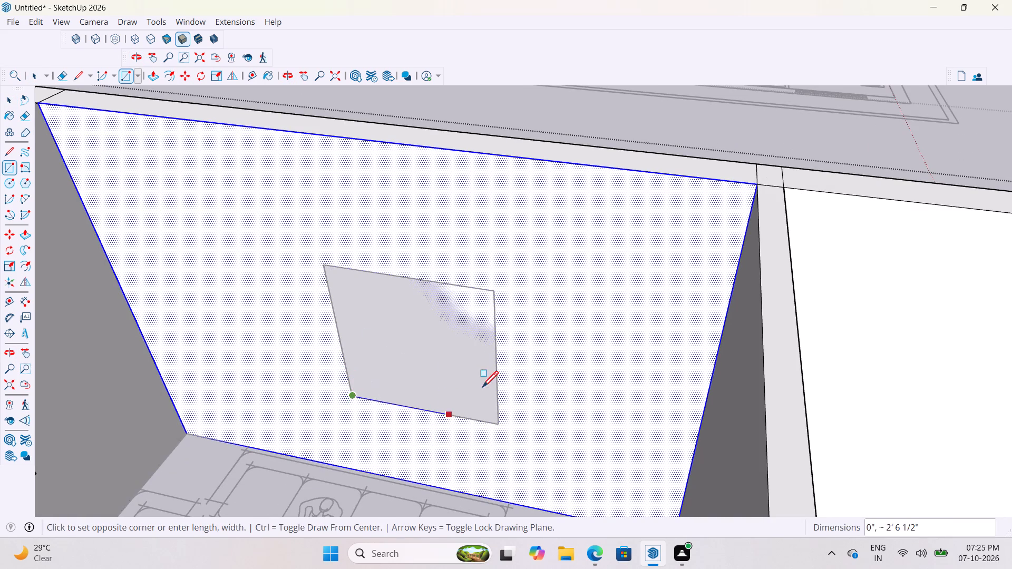
key("Right")
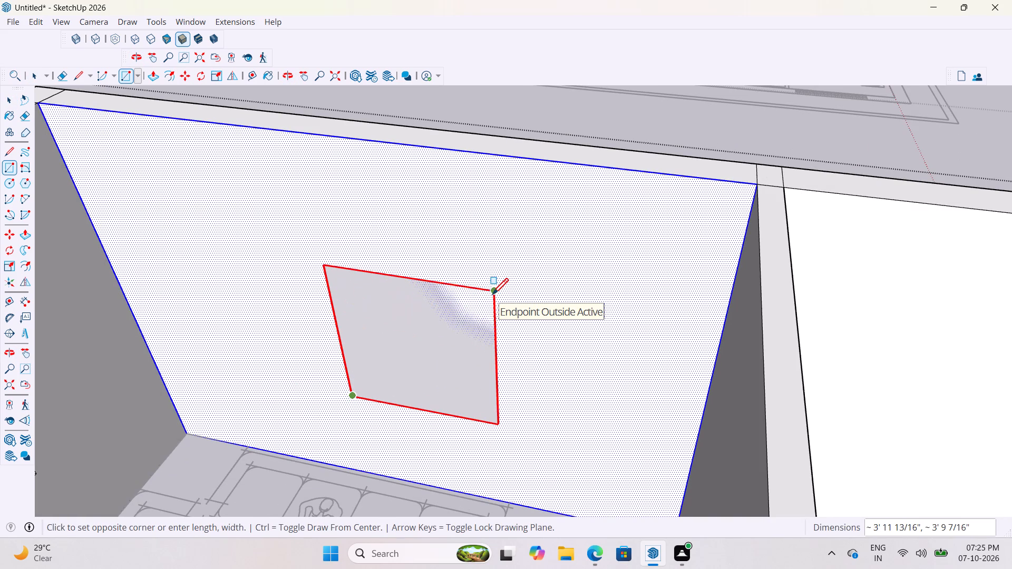
left_click(492, 296)
Push the rectangle in the nested wall group 9" back to the outer edge of the living room wall and leave the group.
key("space")
left_click(435, 365)
scroll(455, 373, "down", 4)
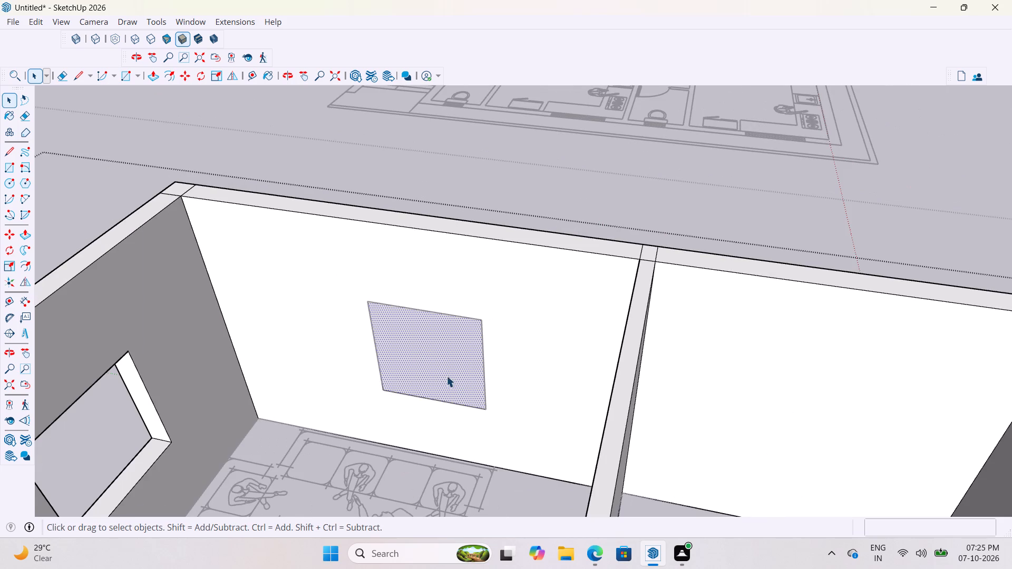
key("p")
left_click(460, 358)
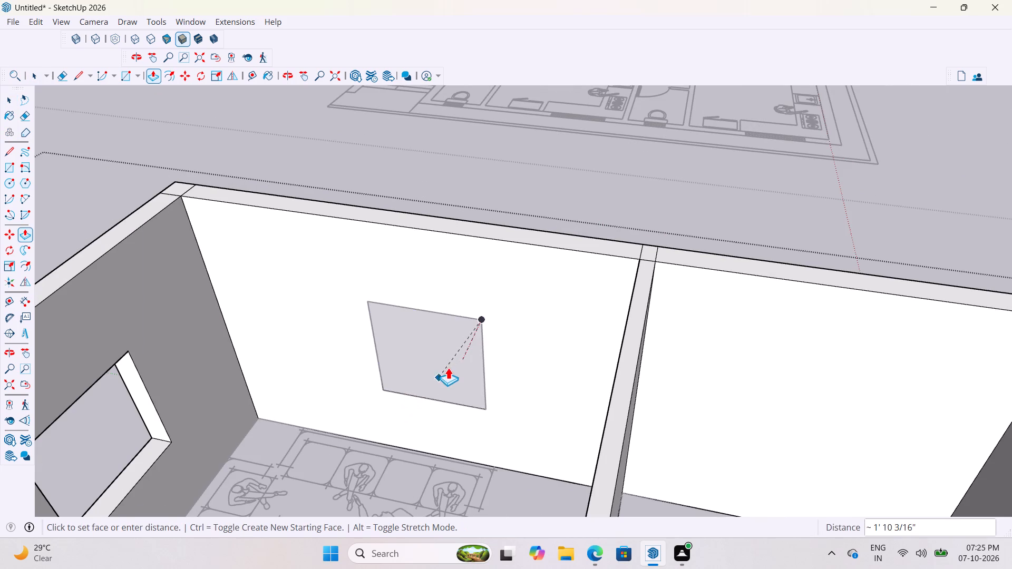
key("space")
middle_click_drag(453, 364, 508, 366)
key("p")
left_click(442, 372)
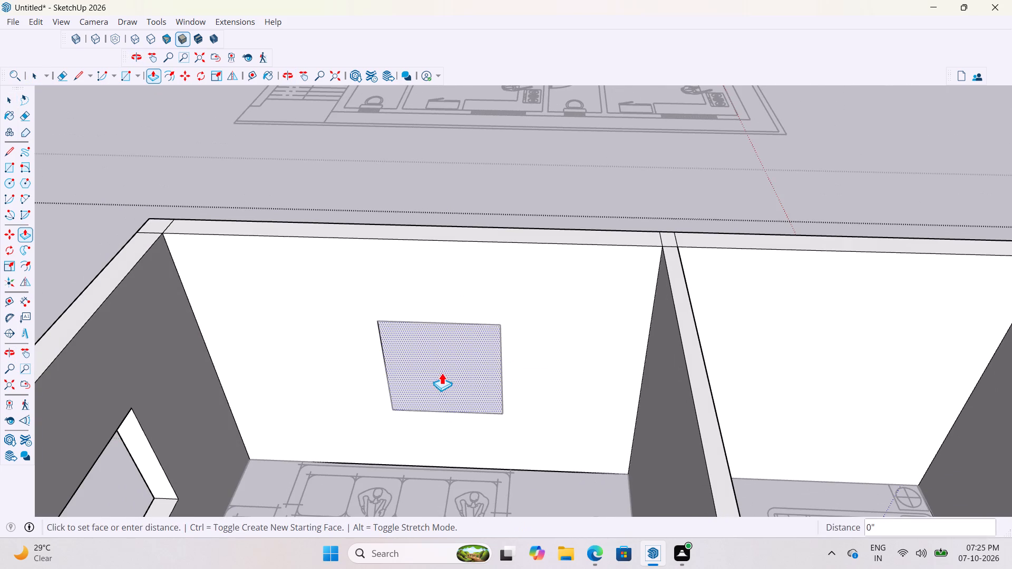
middle_click_drag(521, 242, 573, 342)
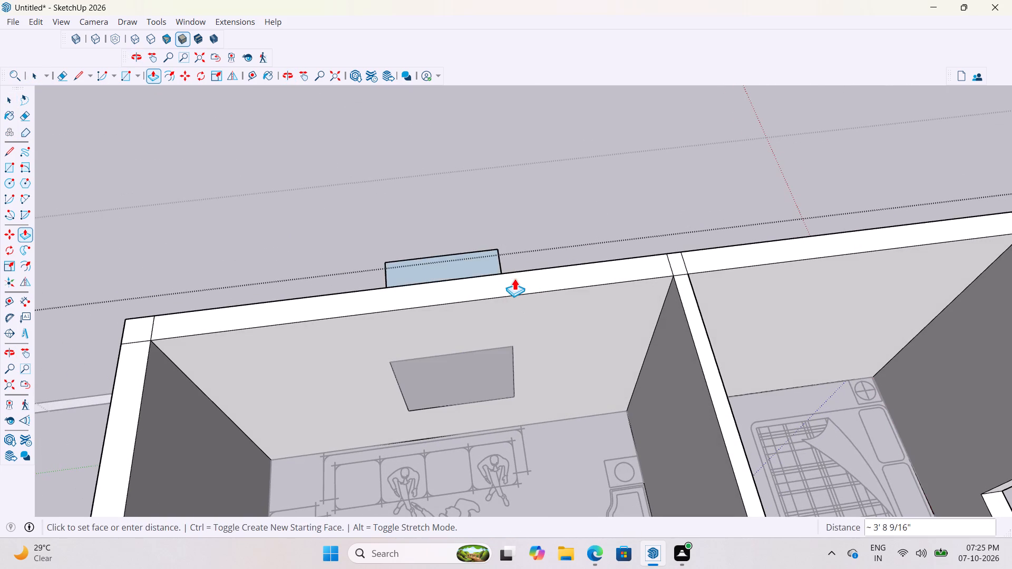
left_click(514, 270)
scroll(532, 332, "down", 4)
middle_click_drag(464, 357, 605, 302)
scroll(476, 312, "down", 1)
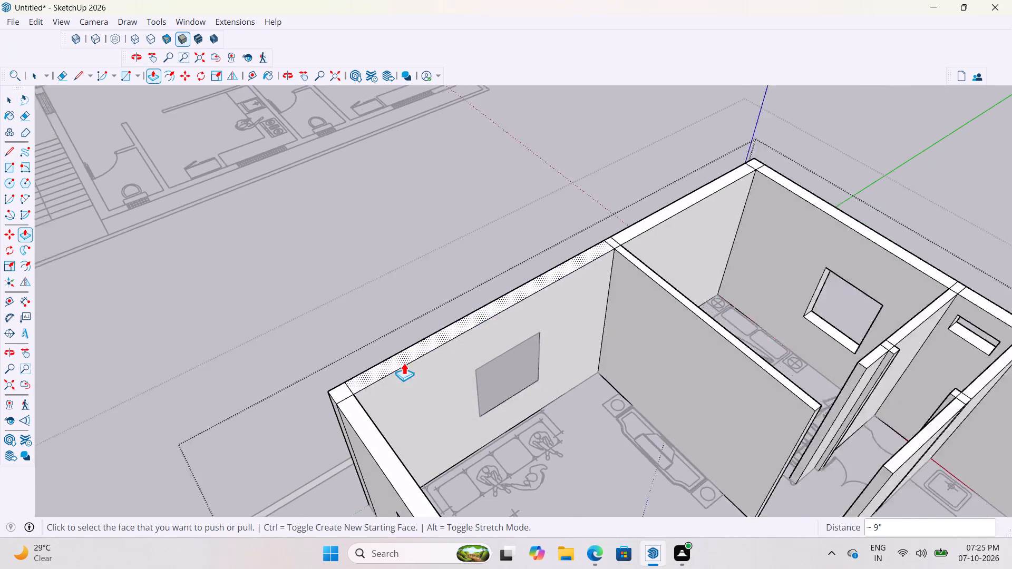
scroll(404, 362, "down", 7)
key("space")
left_click(359, 267)
scroll(265, 365, "down", 3)
scroll(421, 414, "up", 9)
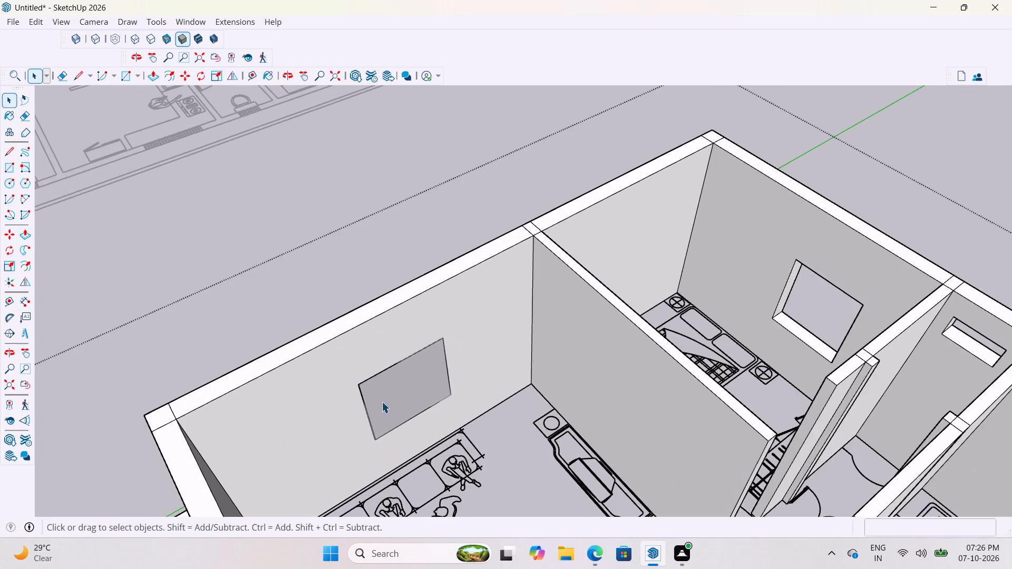
Examine the living room window opening from inside and outside the wall for a face that still covers it.
middle_click_drag(377, 403, 330, 376)
left_click(381, 384)
scroll(395, 383, "up", 6)
triple_click(395, 370)
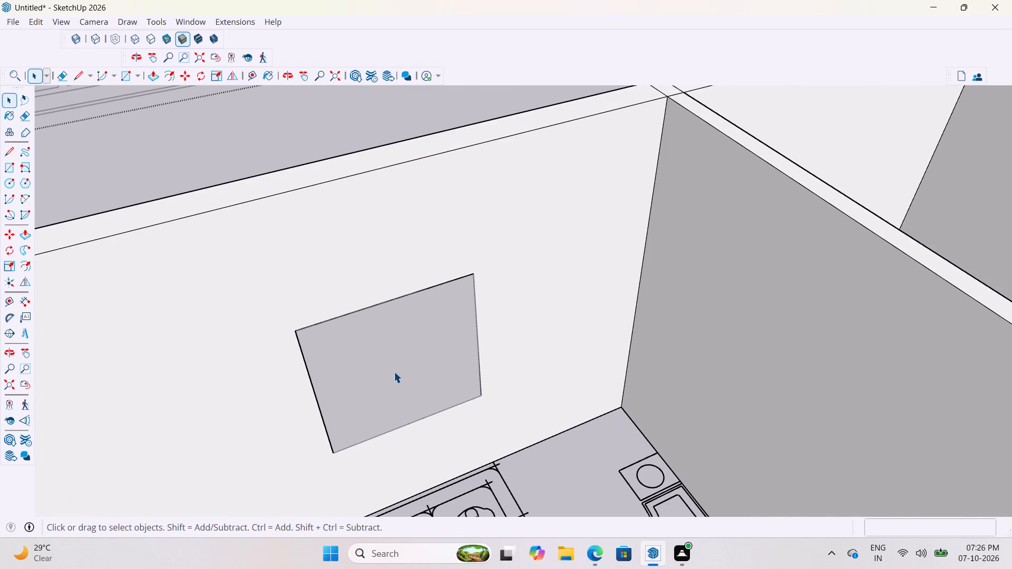
left_click(392, 374)
left_click(398, 381)
left_click_drag(398, 381, 399, 393)
left_click(386, 400)
scroll(257, 430, "down", 11)
middle_click_drag(353, 348, 599, 310)
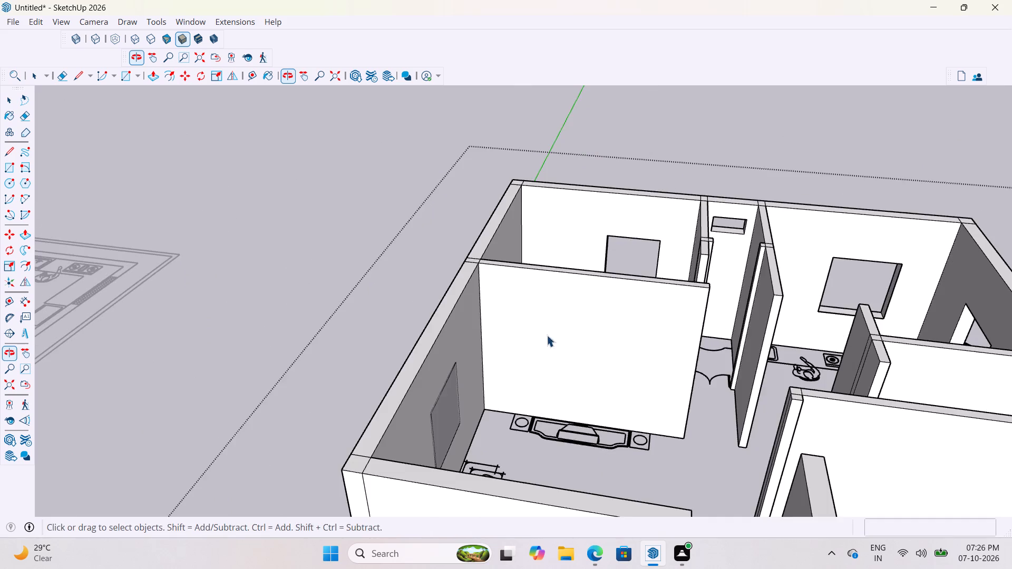
scroll(463, 383, "up", 4)
middle_click_drag(430, 387, 749, 289)
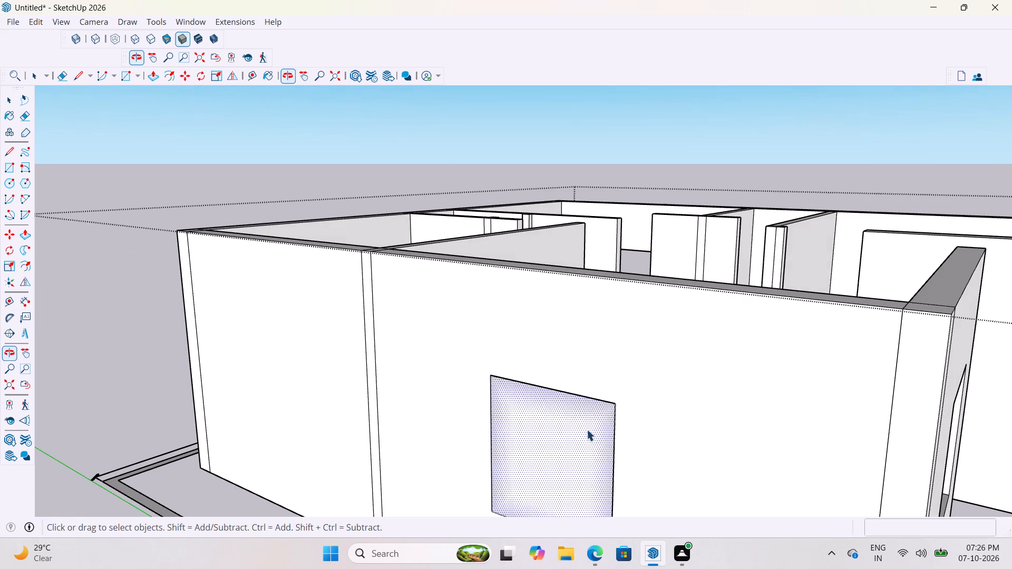
left_click(561, 442)
scroll(584, 337, "down", 3)
middle_click_drag(597, 399, 179, 474)
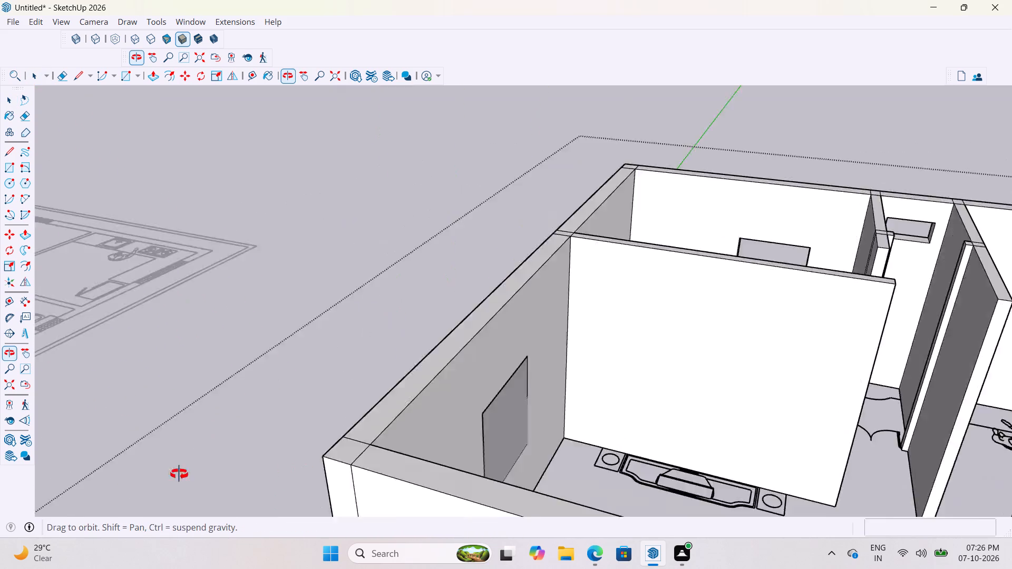
middle_click_drag(179, 474, 13, 477)
triple_click(462, 418)
left_click(463, 418)
left_click(471, 418)
left_click(500, 421)
scroll(503, 415, "up", 5)
middle_click_drag(494, 397, 414, 410)
left_click(527, 388)
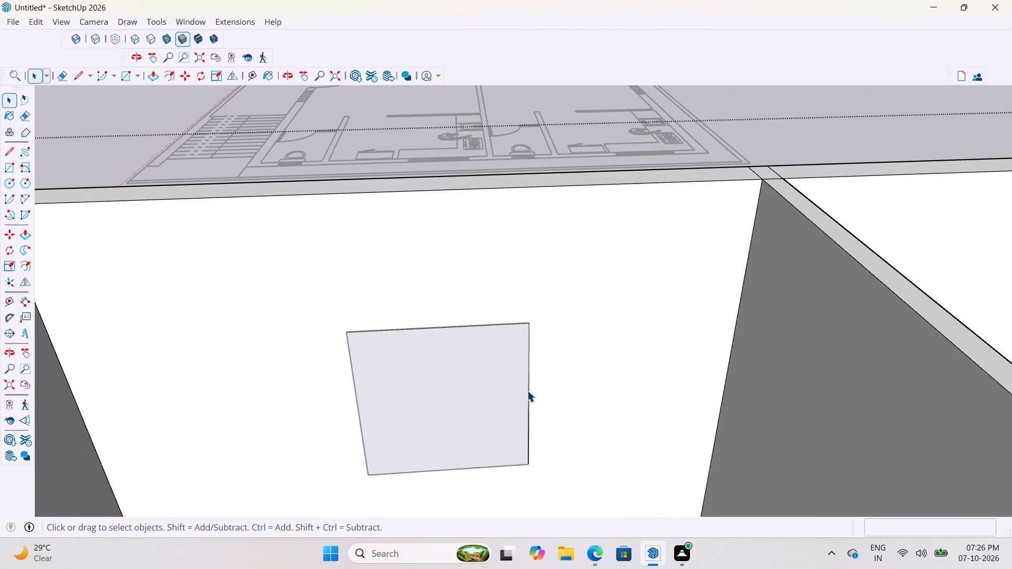
double_click(528, 393)
scroll(493, 338, "down", 15)
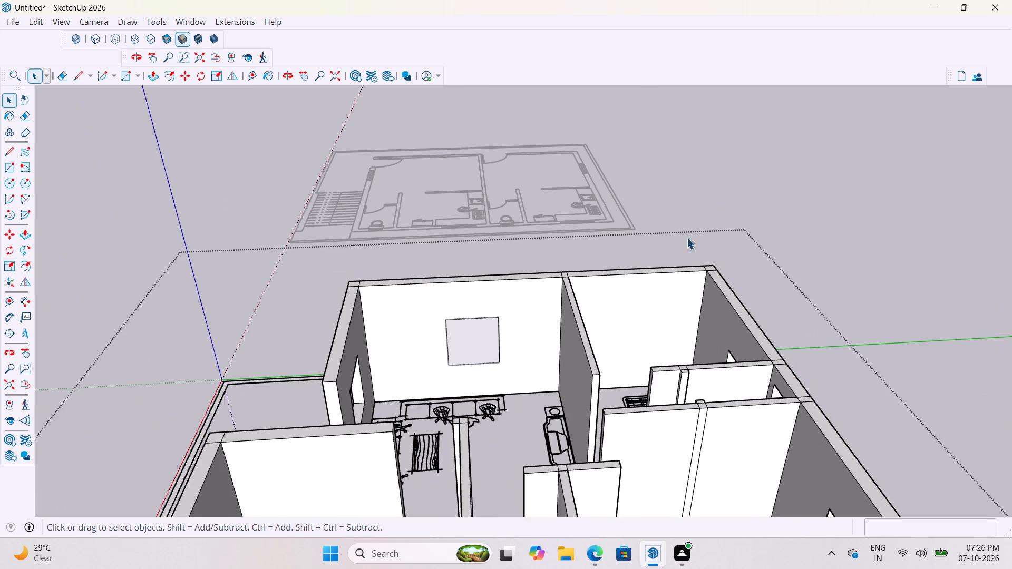
left_click(774, 188)
Push the loose face covering the living room window 9" back to the wall's outer edge.
scroll(516, 340, "up", 5)
left_click(460, 333)
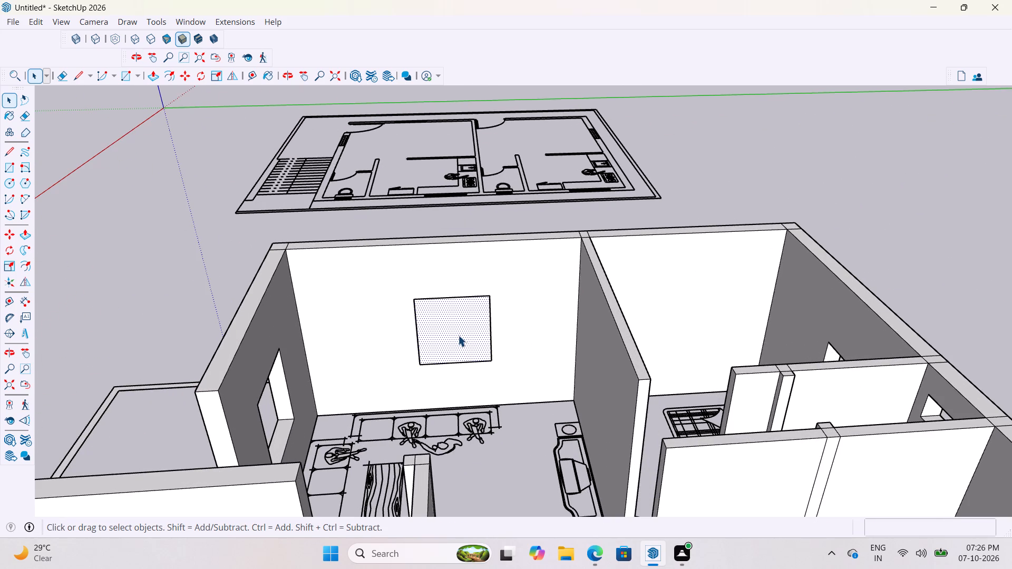
key("p")
left_click(458, 335)
middle_click_drag(520, 252, 551, 369)
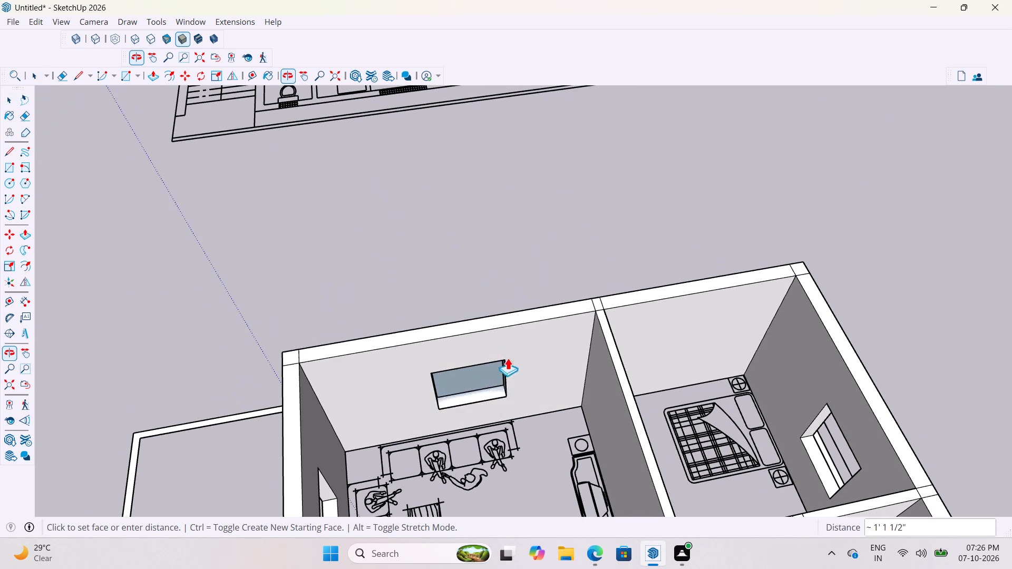
left_click(517, 310)
Delete the back face closing the living room window opening and leave the group.
scroll(490, 375, "up", 4)
middle_click_drag(483, 359, 442, 279)
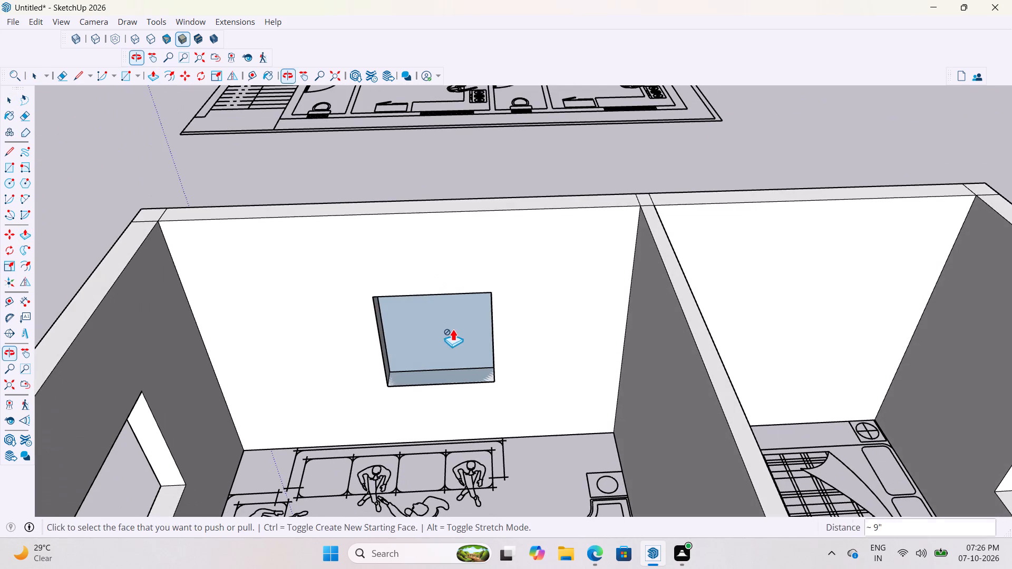
key("space")
left_click(453, 329)
triple_click(456, 336)
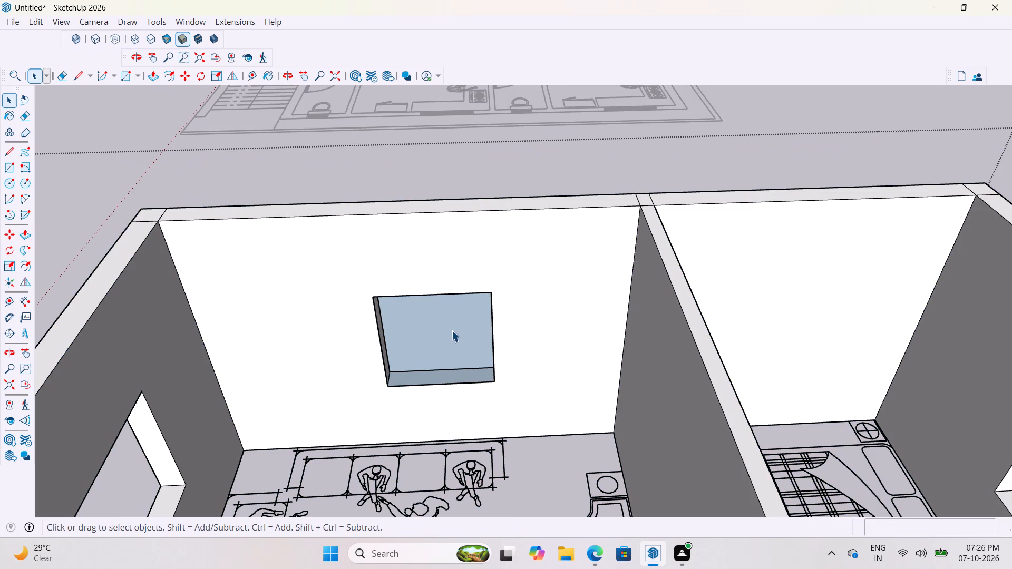
key("Delete")
scroll(452, 347, "down", 4)
middle_click_drag(452, 348, 708, 357)
scroll(433, 351, "down", 5)
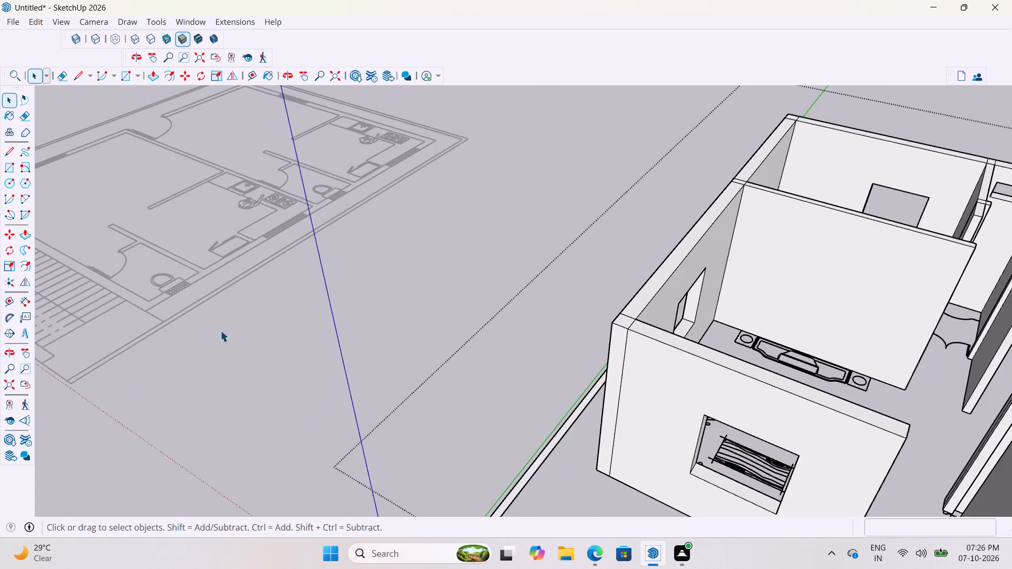
scroll(220, 330, "down", 14)
middle_click_drag(236, 381, 296, 414)
left_click(825, 225)
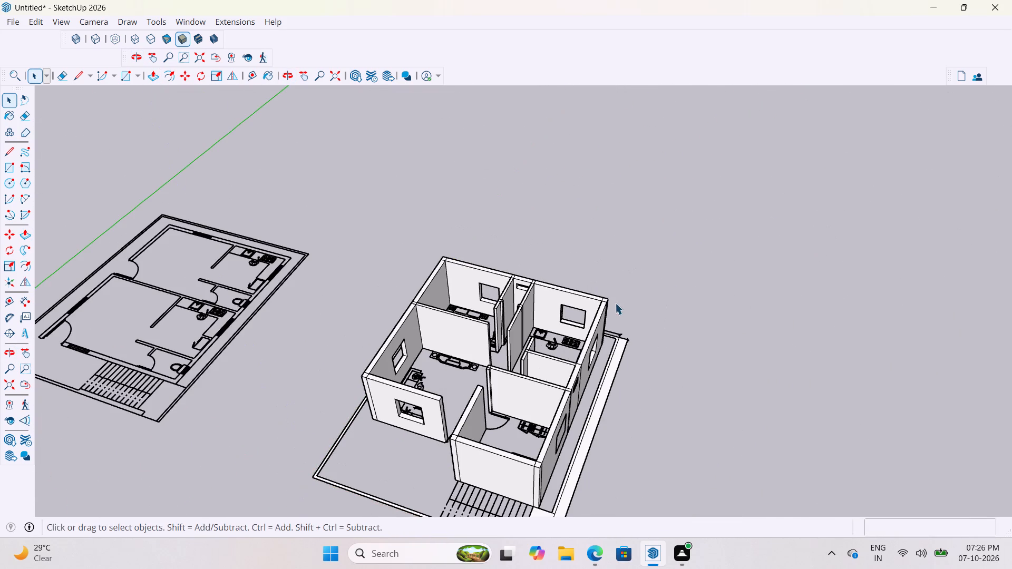
Examine the model's window openings and how the living room's front wall sits inside the nested groups.
scroll(582, 311, "up", 1)
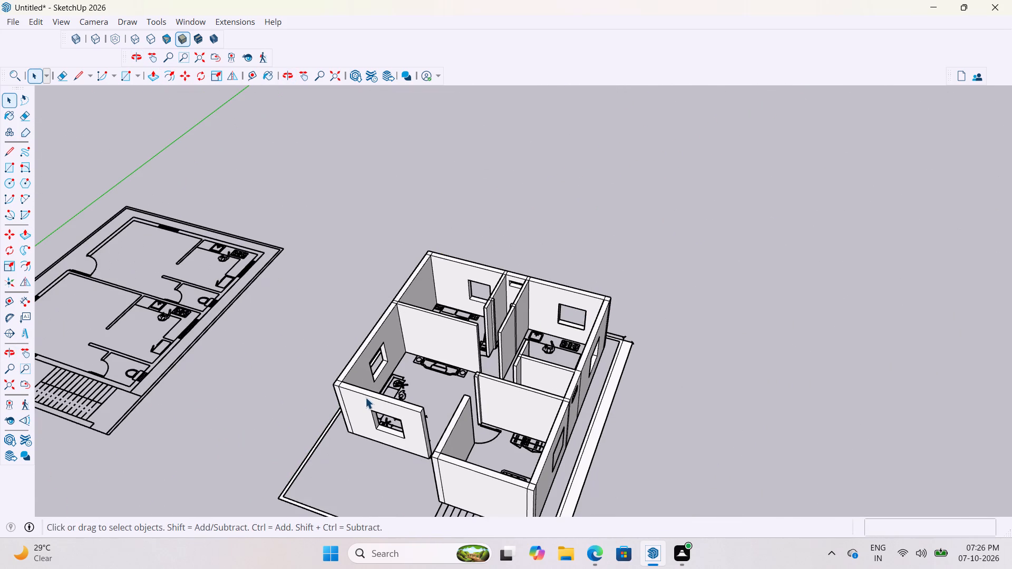
scroll(455, 385, "down", 3)
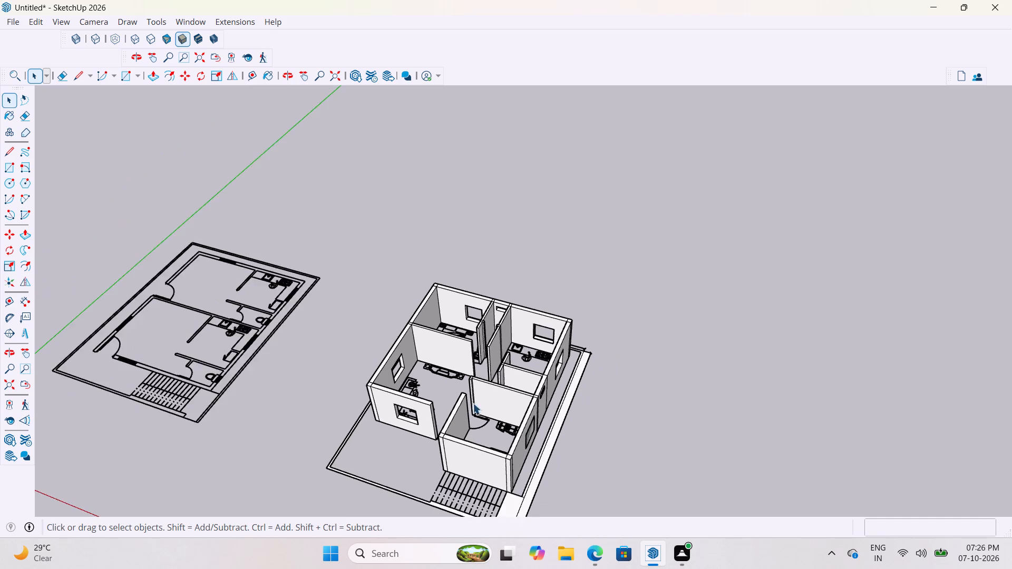
middle_click_drag(508, 414, 663, 356)
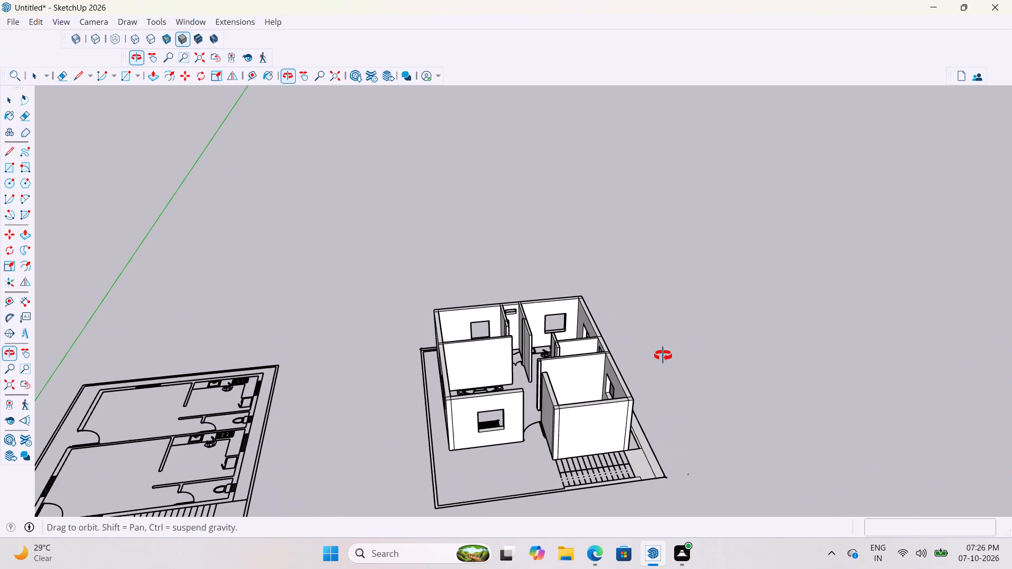
middle_click_drag(663, 356, 661, 356)
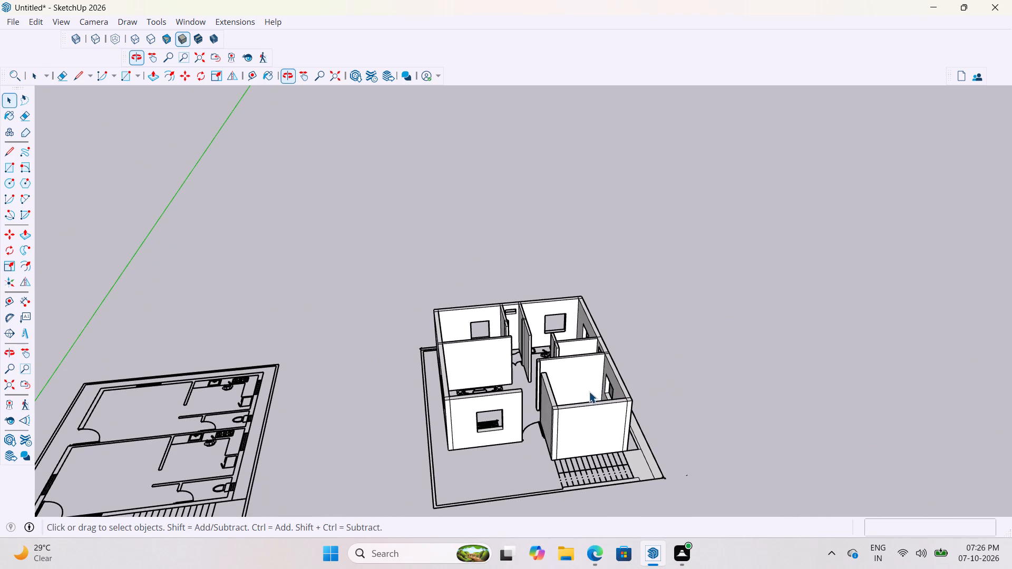
scroll(550, 427, "up", 11)
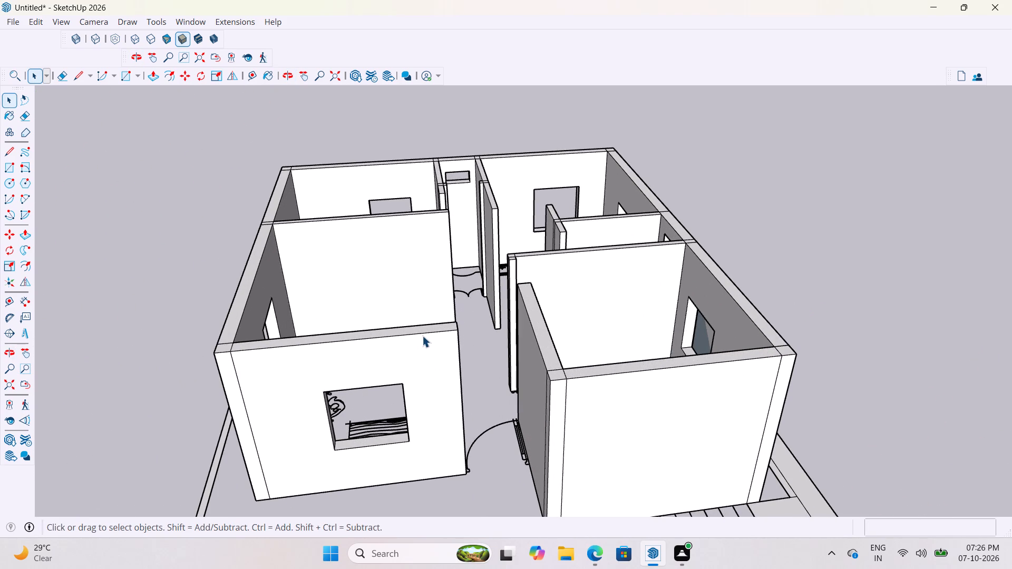
double_click(422, 336)
left_click_drag(428, 333, 430, 347)
left_click_drag(426, 356, 426, 366)
scroll(436, 330, "up", 1)
middle_click_drag(436, 332, 434, 380)
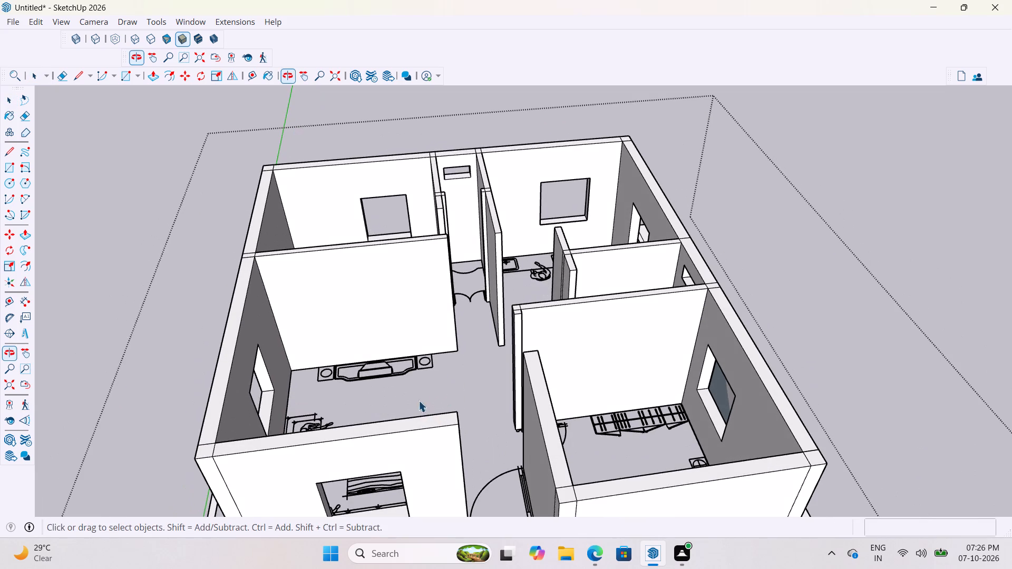
left_click(420, 414)
scroll(421, 397, "down", 4)
double_click(419, 412)
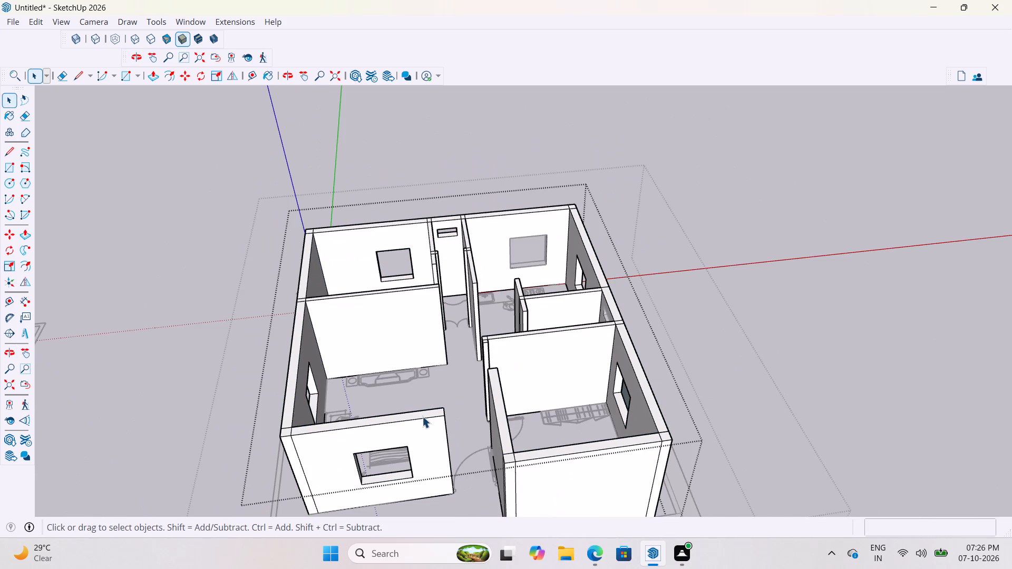
left_click(423, 416)
left_click(785, 236)
Examine which nested group holds the partition wall of the room beside the stairs.
scroll(539, 395, "up", 3)
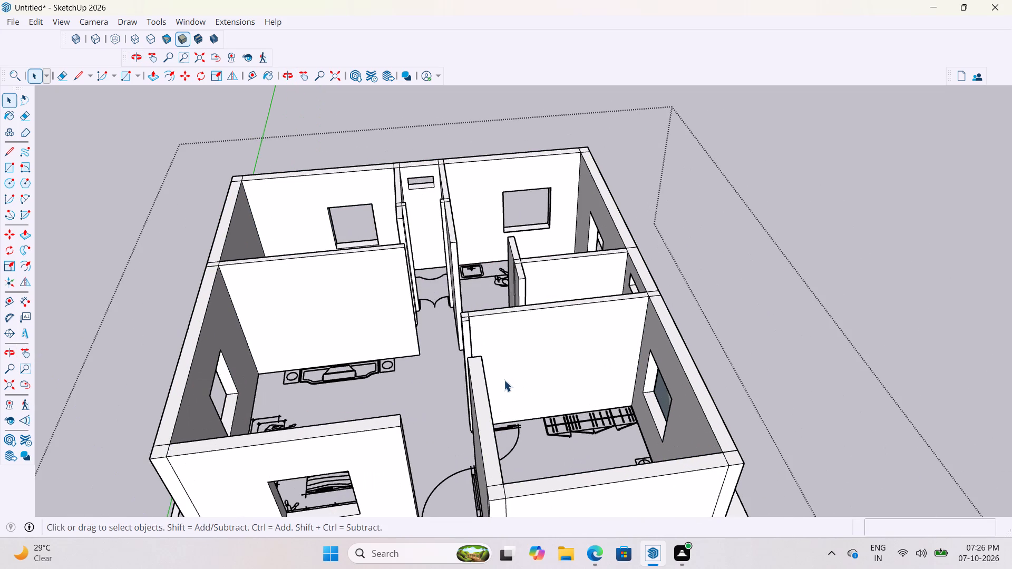
left_click(501, 380)
scroll(489, 370, "down", 4)
double_click(486, 367)
left_click(491, 364)
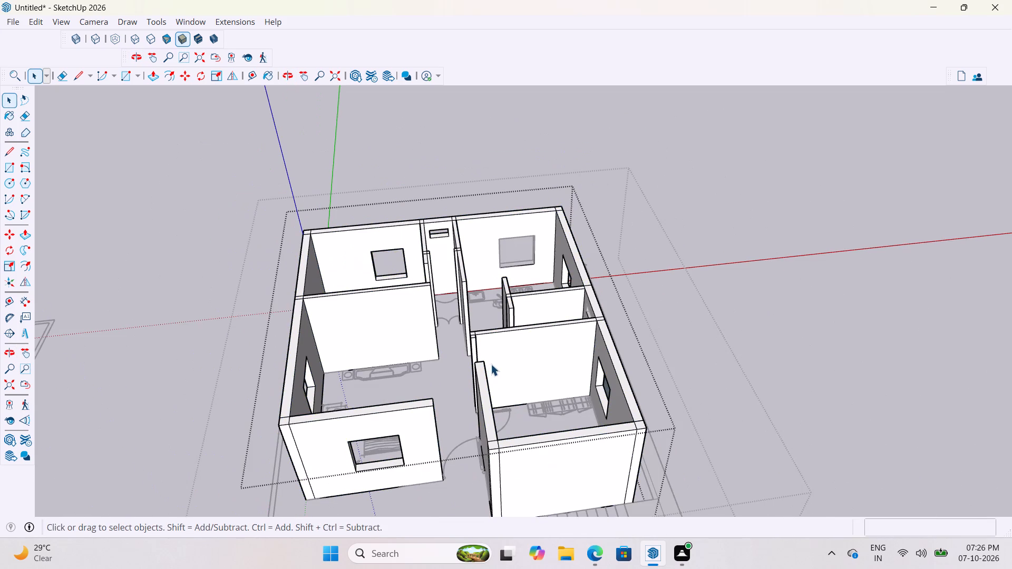
left_click(764, 231)
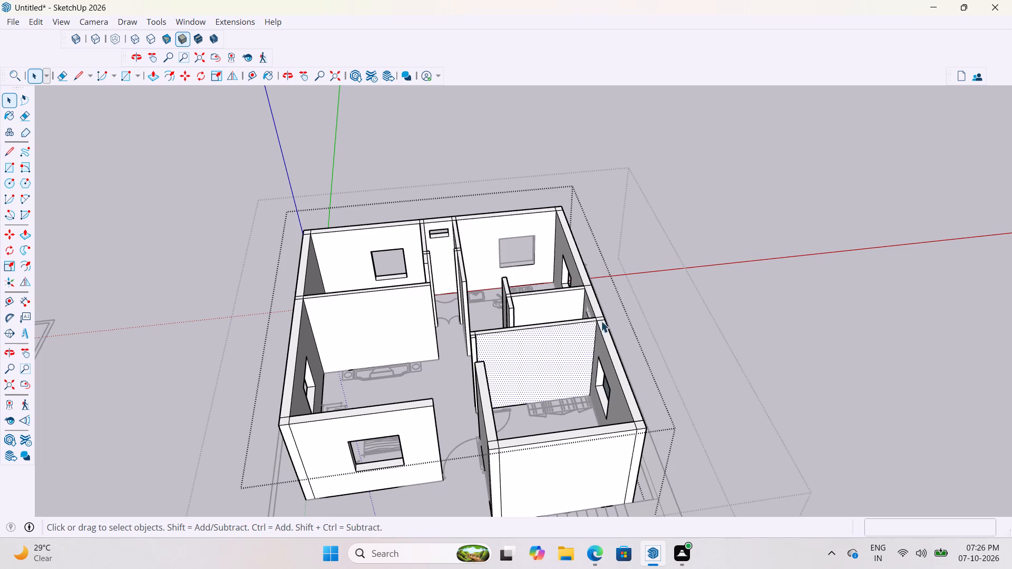
left_click(598, 323)
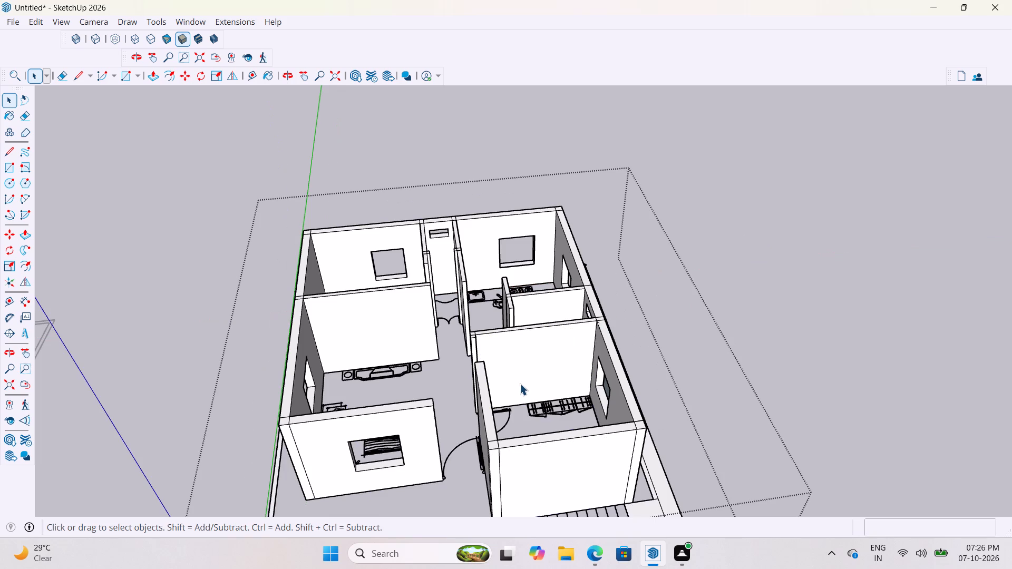
triple_click(520, 384)
scroll(504, 368, "down", 2)
double_click(504, 368)
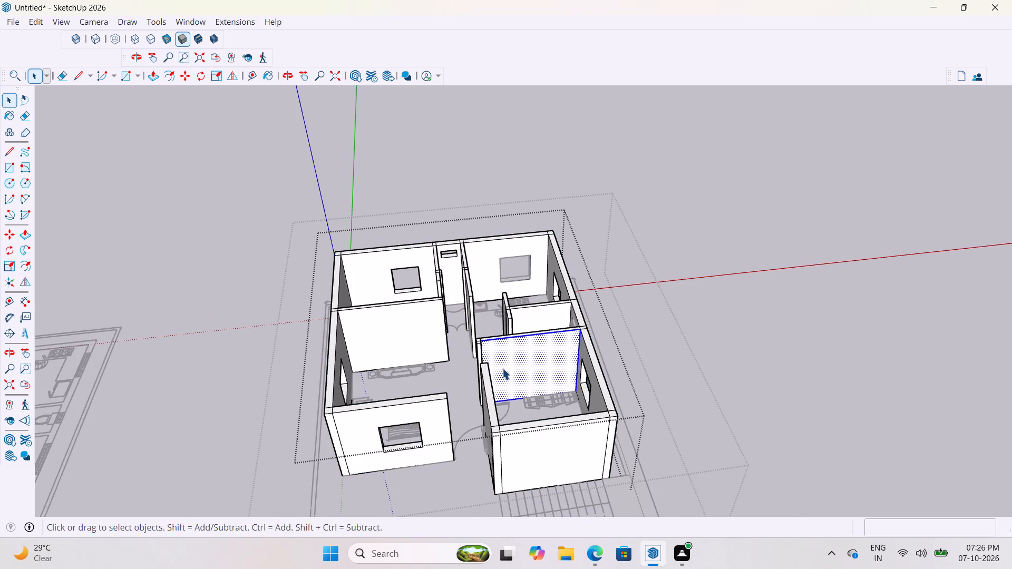
left_click(757, 254)
left_click(513, 347)
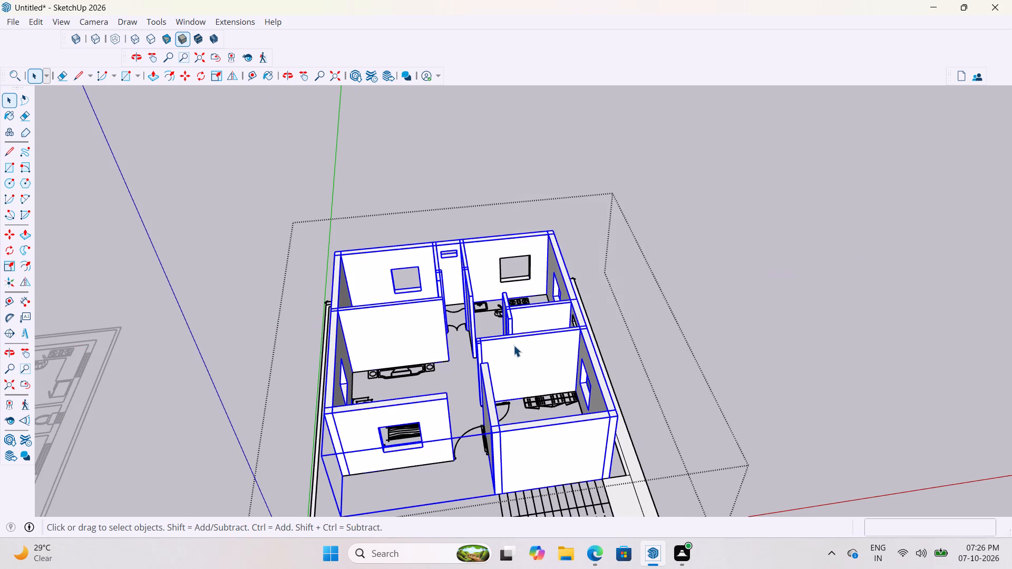
right_click(513, 345)
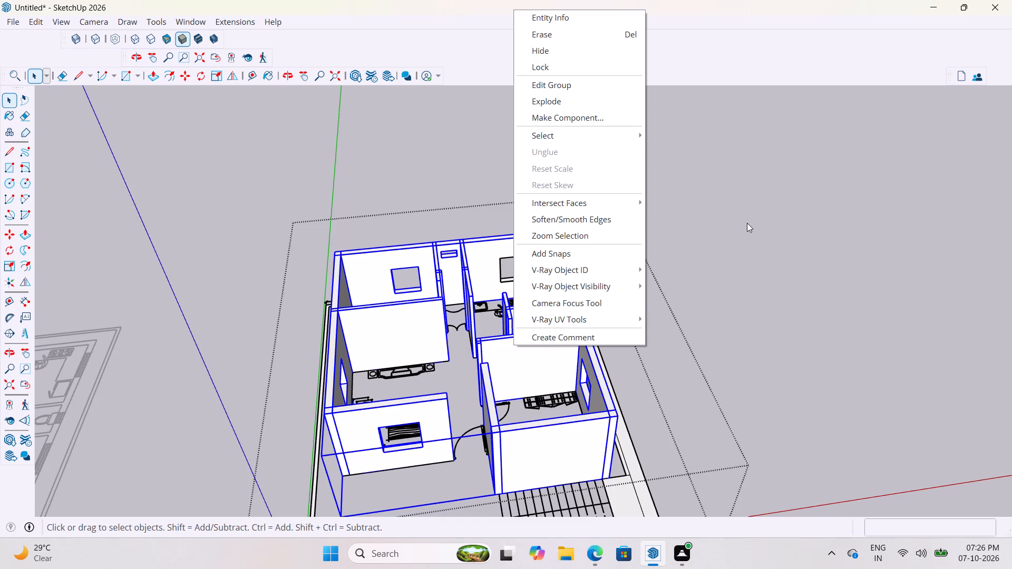
left_click(747, 223)
Explode the outer group holding the house walls, floor plan and stairs.
scroll(526, 326, "down", 5)
left_click(490, 433)
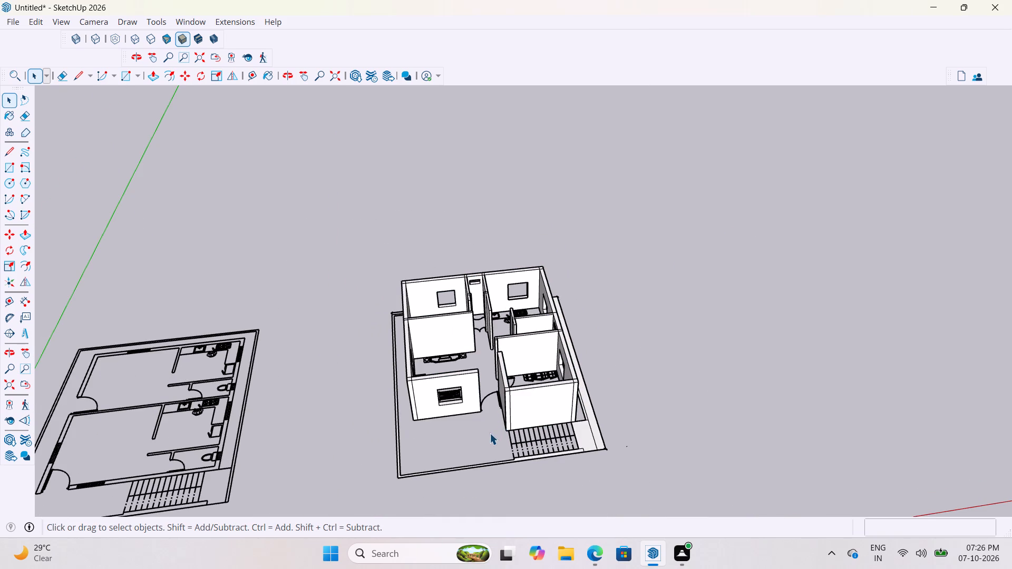
left_click(530, 458)
right_click(536, 454)
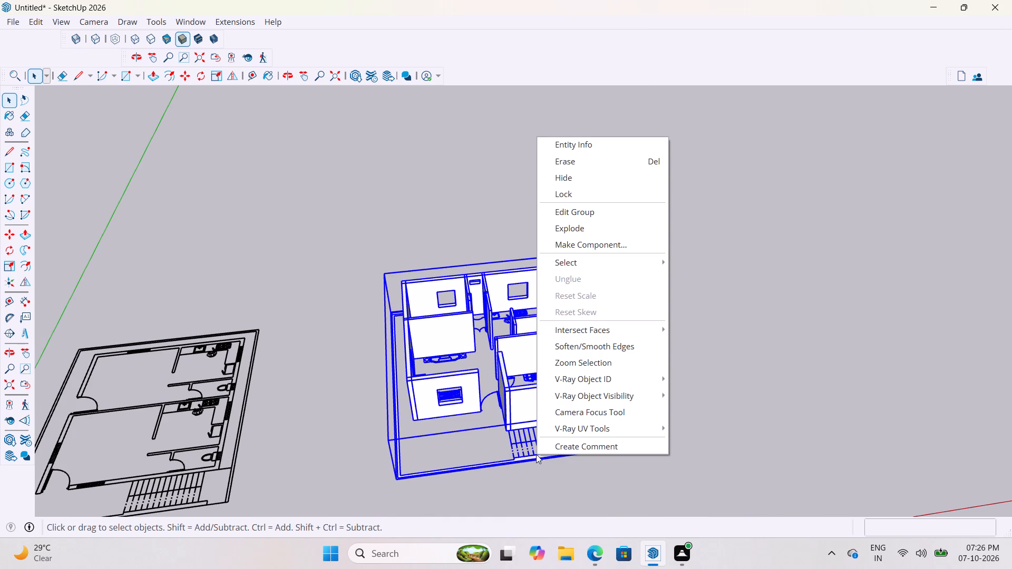
left_click(610, 225)
left_click(751, 291)
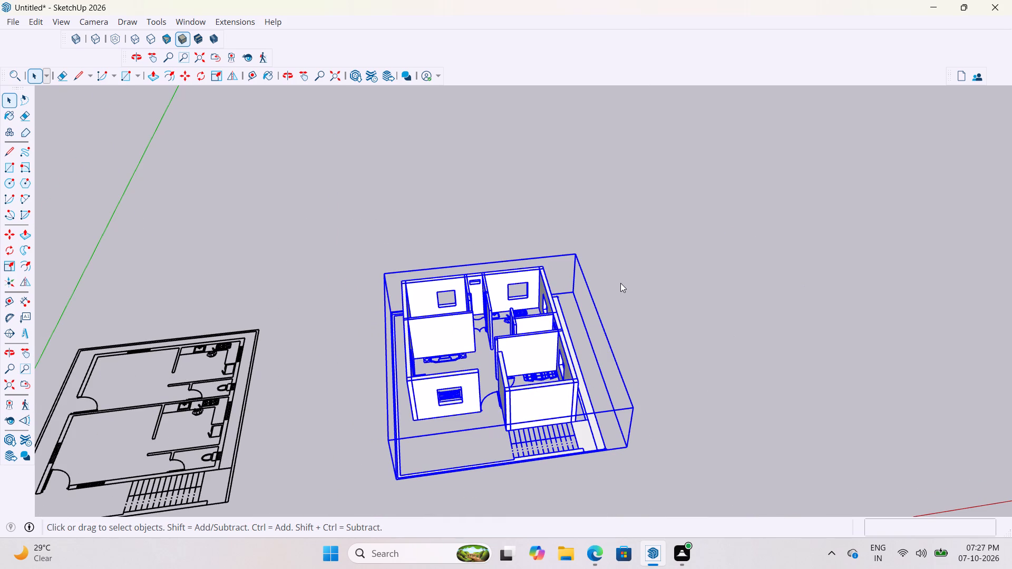
Examine how the house walls, floor plan and boundary strip are grouped by selecting them and opening the walls group.
right_click(590, 395)
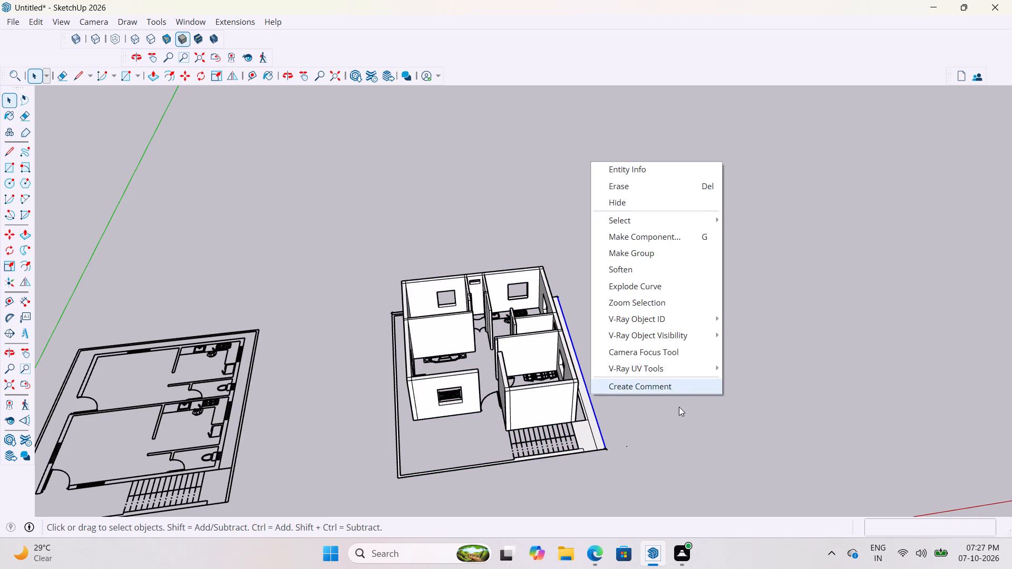
left_click(679, 405)
left_click(527, 404)
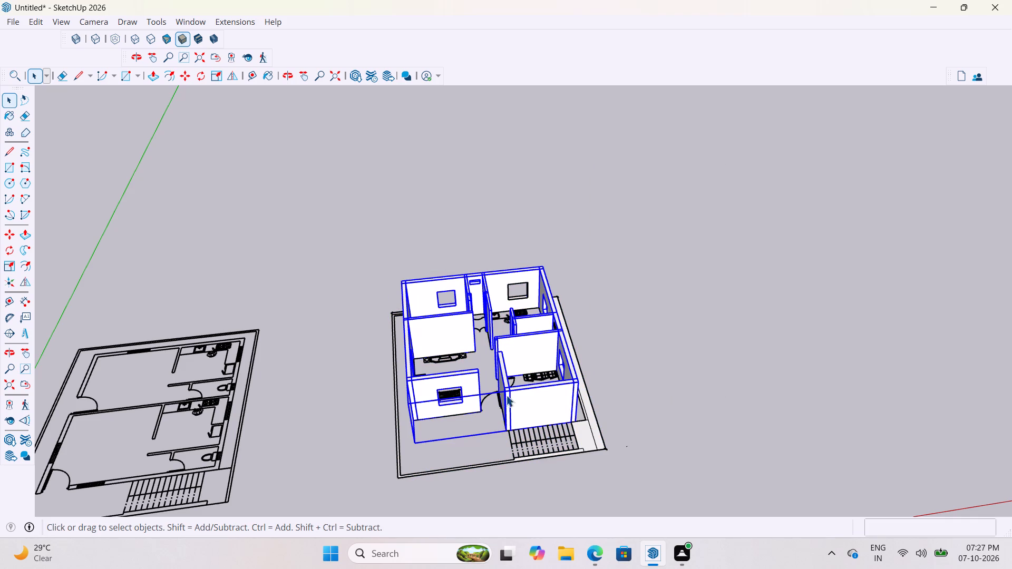
scroll(532, 448, "up", 5)
middle_click_drag(791, 403, 774, 446)
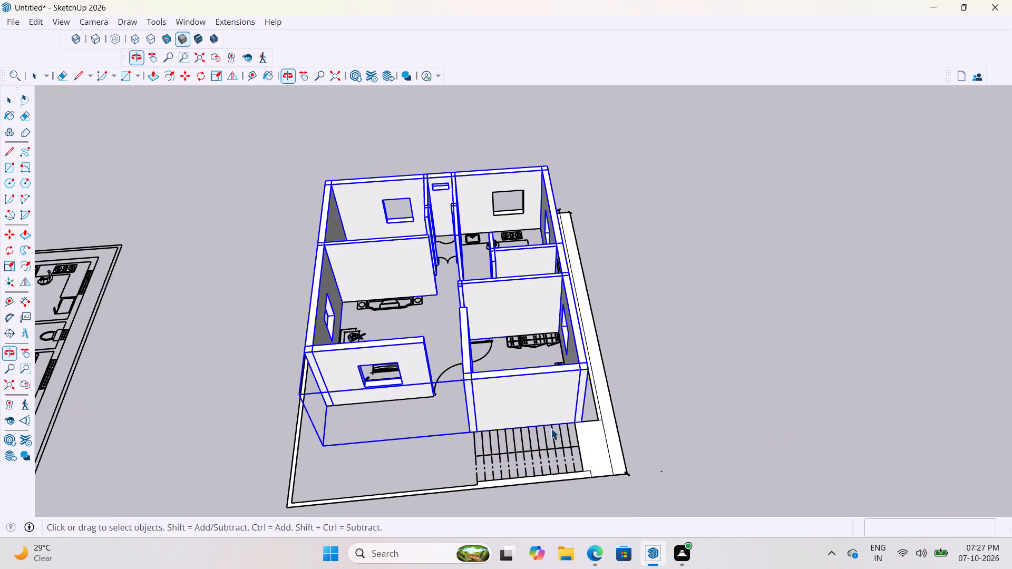
left_click(449, 398)
double_click(468, 387)
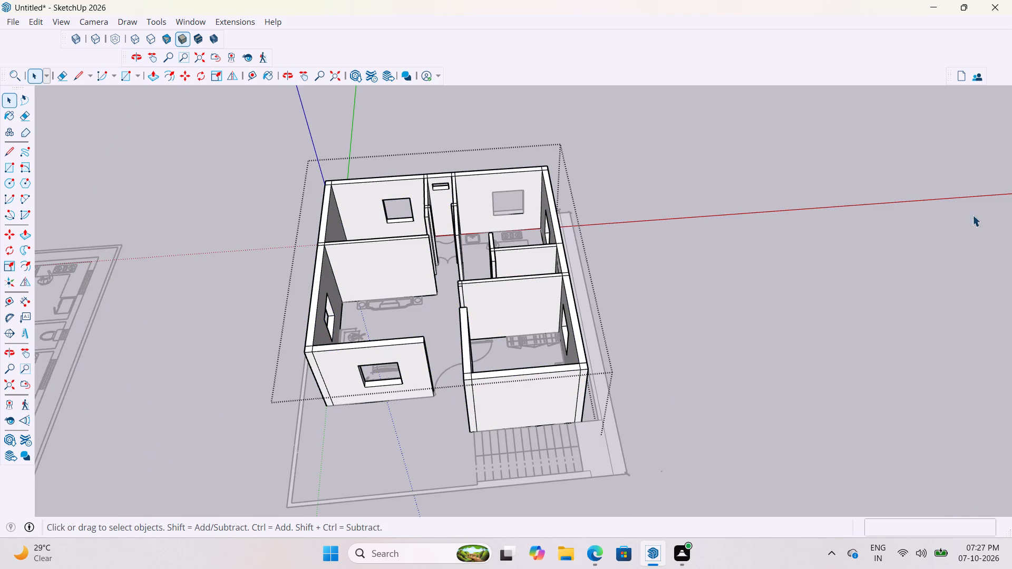
scroll(275, 360, "up", 6)
left_click(853, 323)
scroll(615, 379, "down", 5)
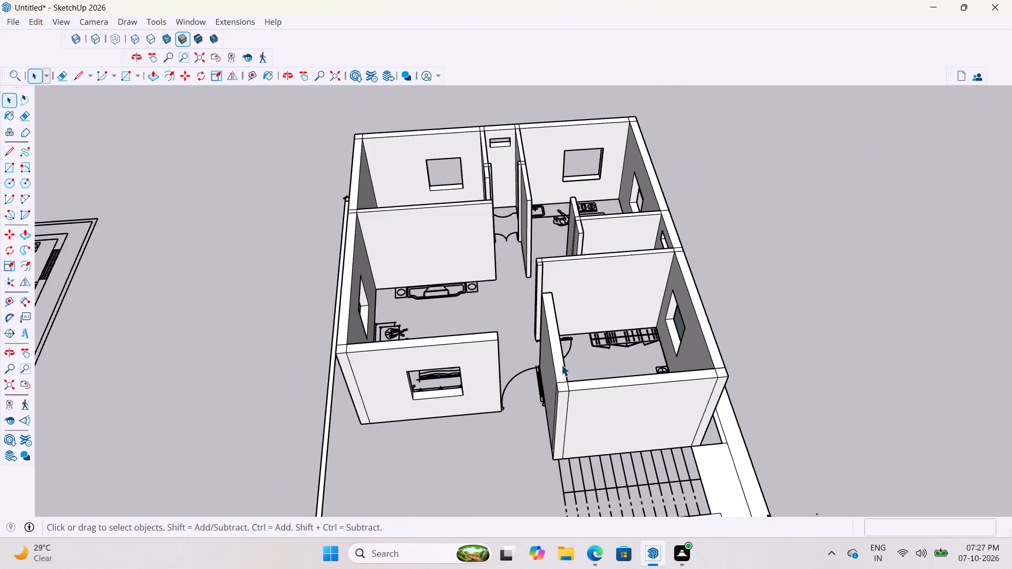
scroll(561, 365, "down", 2)
middle_click_drag(651, 358, 565, 343)
scroll(651, 368, "up", 3)
scroll(656, 368, "down", 3)
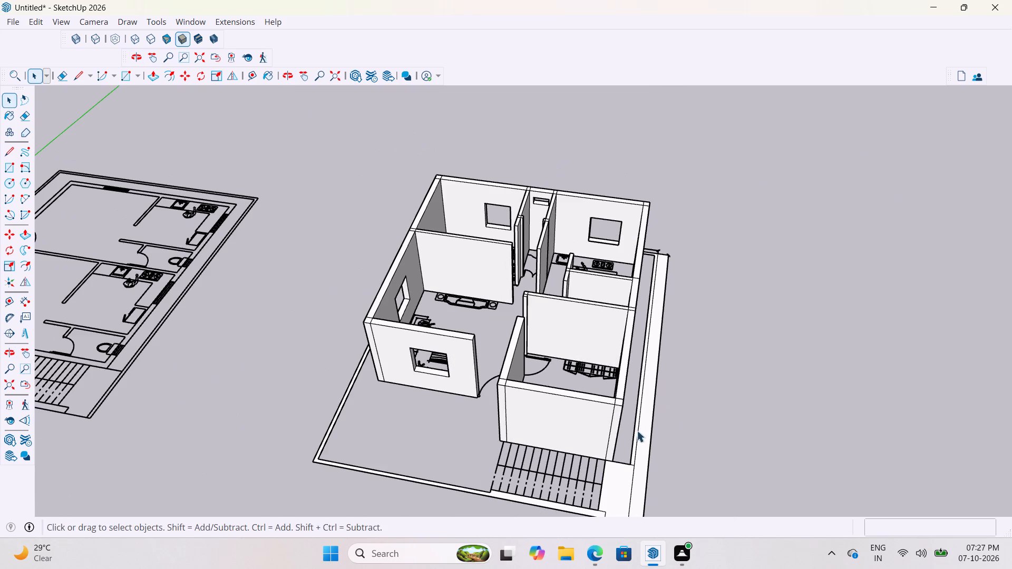
left_click(643, 475)
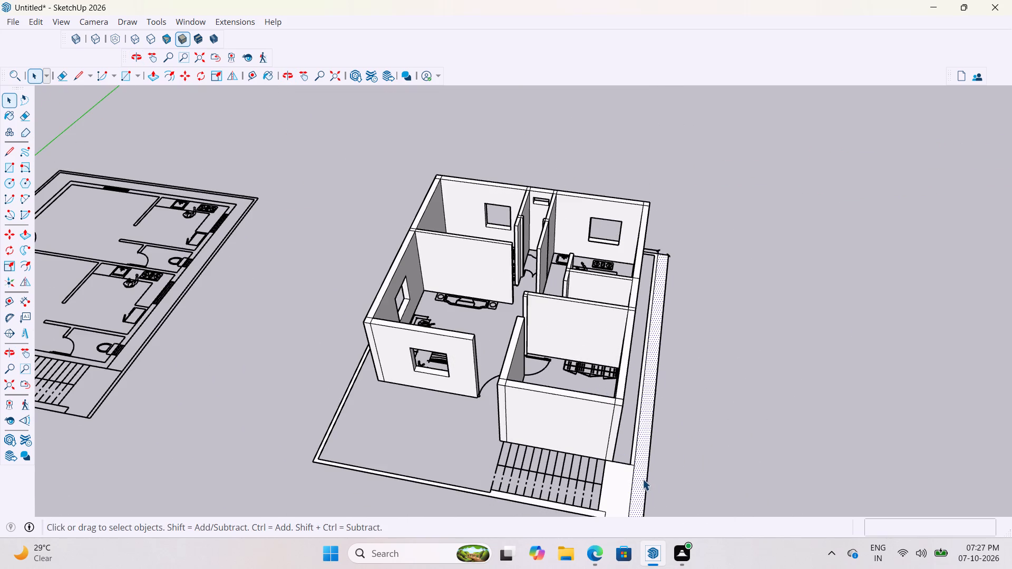
left_click(687, 410)
Place a vertical guide about 6 1/8" from the free end of the partition wall of the bedroom beside the stairs.
scroll(428, 332, "up", 2)
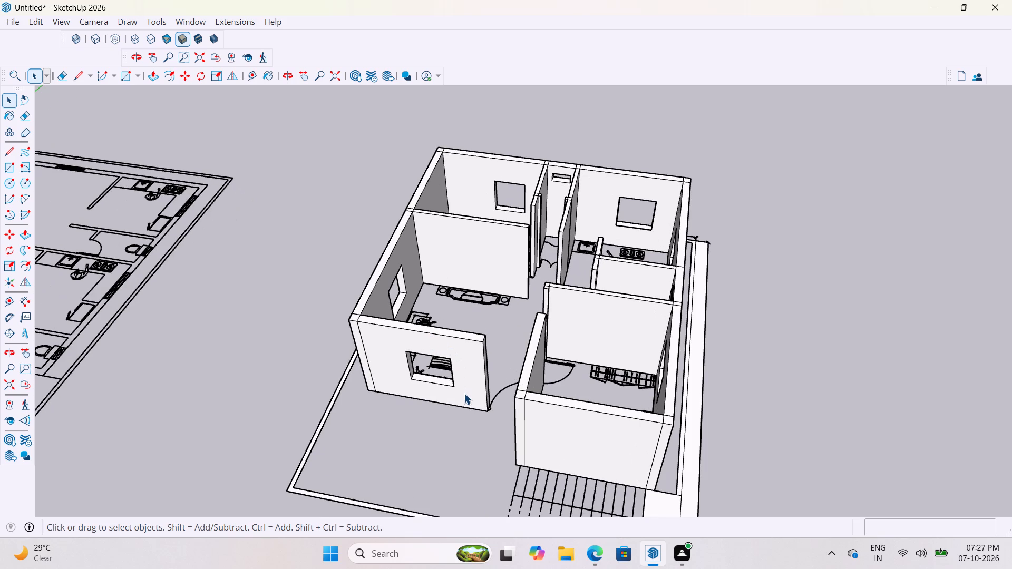
middle_click_drag(468, 394, 762, 437)
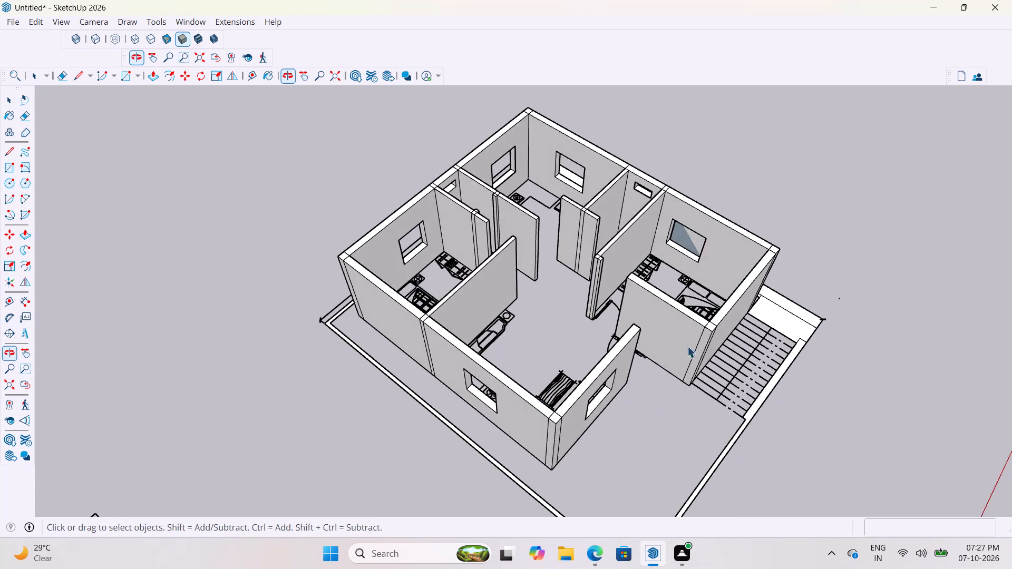
scroll(687, 340, "up", 4)
middle_click_drag(600, 382, 732, 461)
scroll(655, 318, "up", 6)
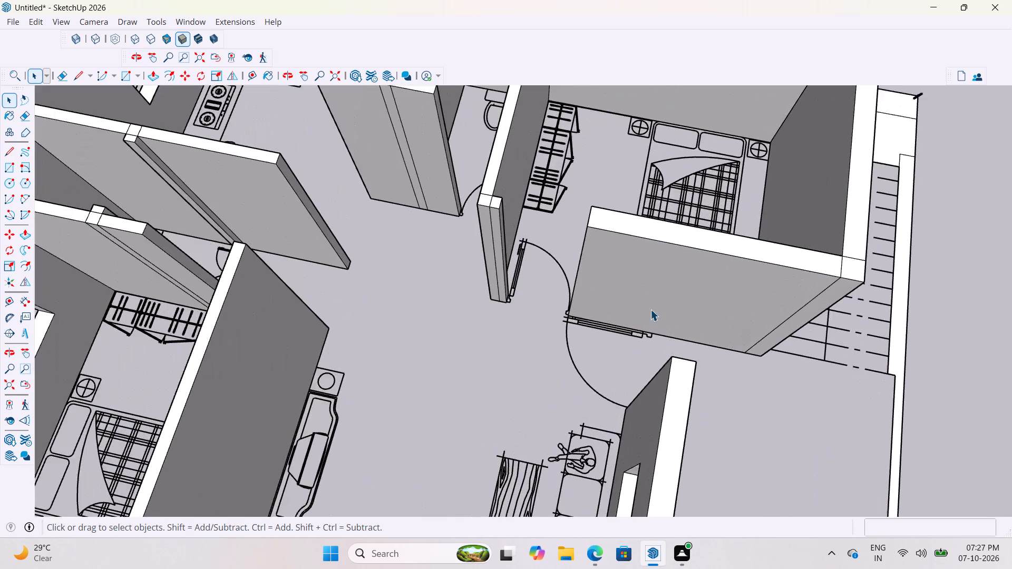
scroll(650, 309, "up", 6)
key("t")
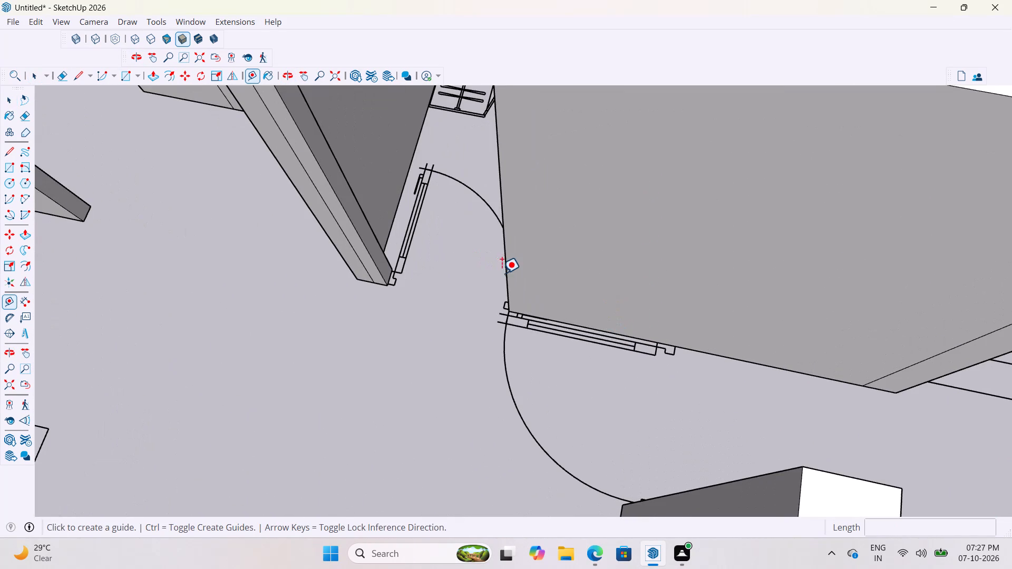
left_click(507, 286)
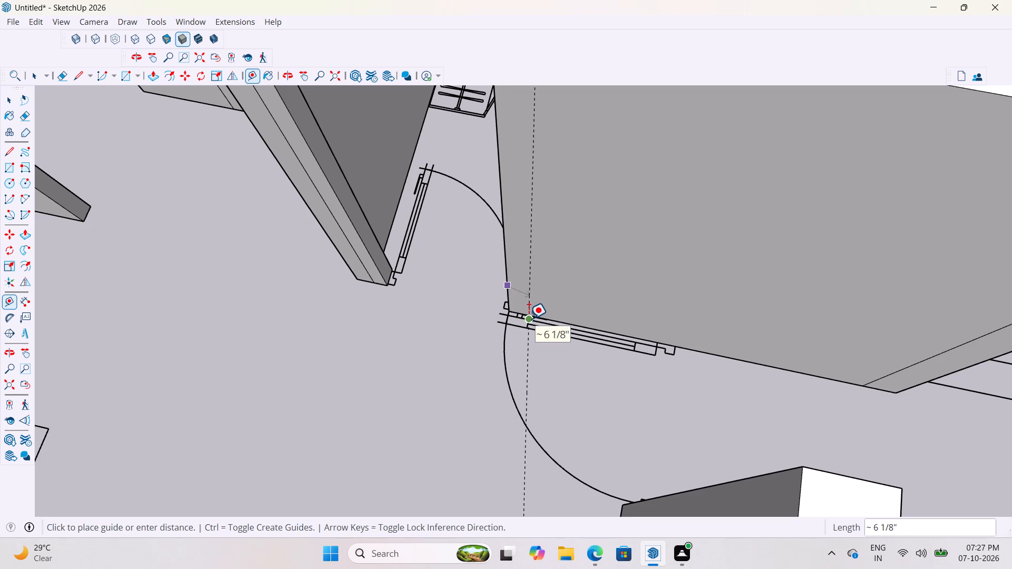
scroll(529, 319, "up", 6)
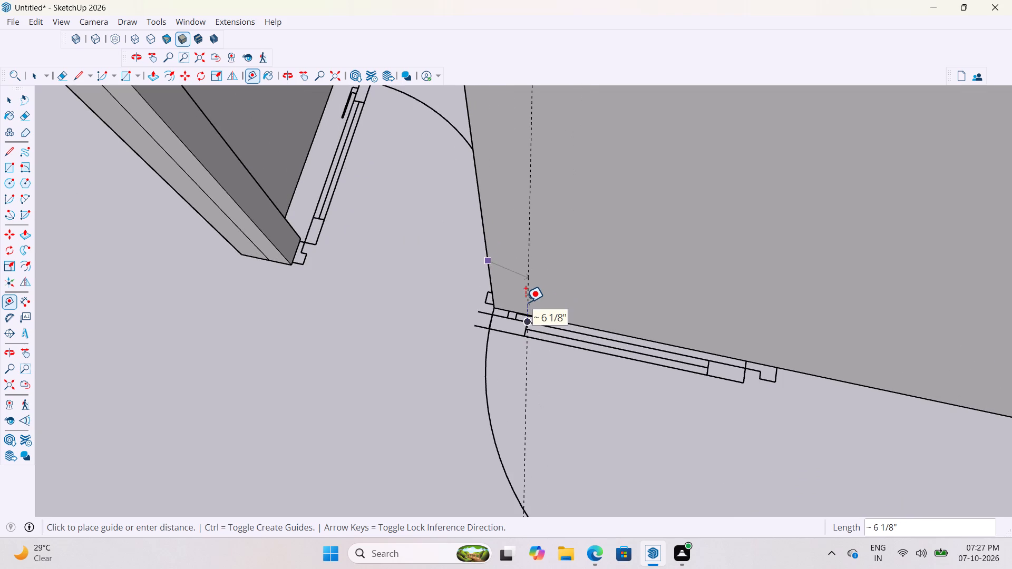
left_click(526, 302)
Place a second vertical guide on that wall about 3' 7/16" from the first, at the far end of the drawn door leaf.
scroll(524, 325, "down", 3)
left_click(523, 294)
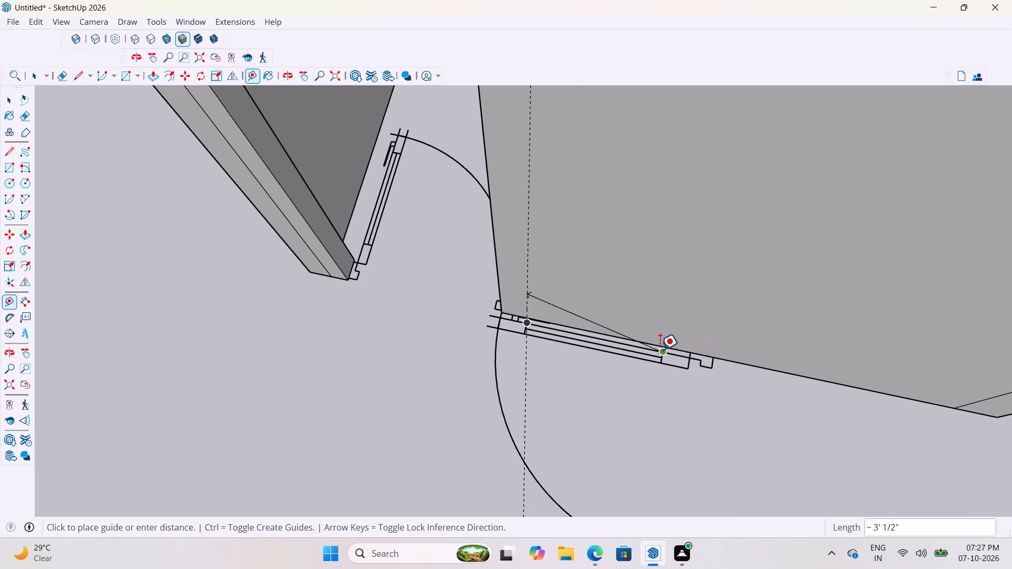
key("space")
key("space")
type("t")
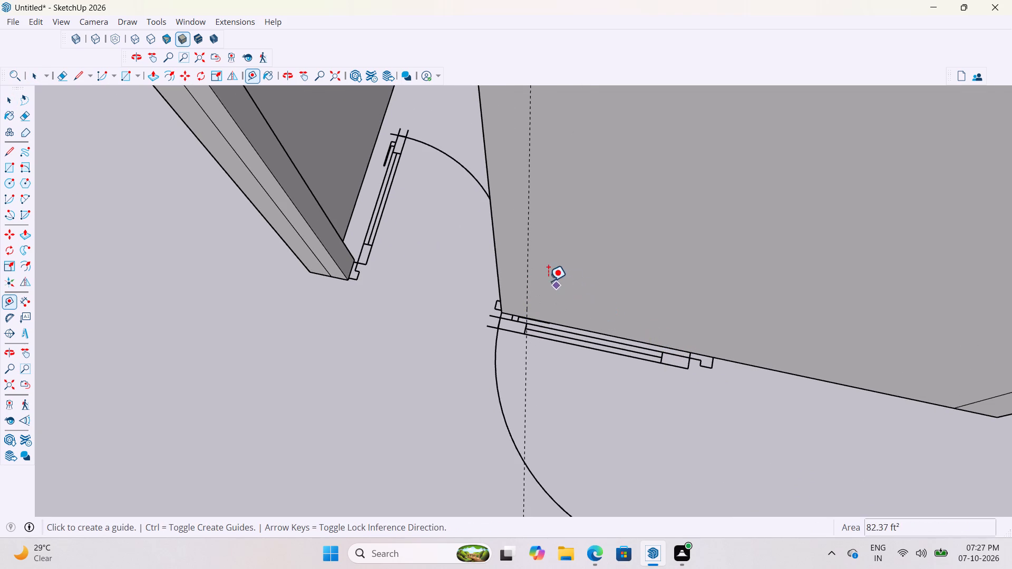
left_click(526, 270)
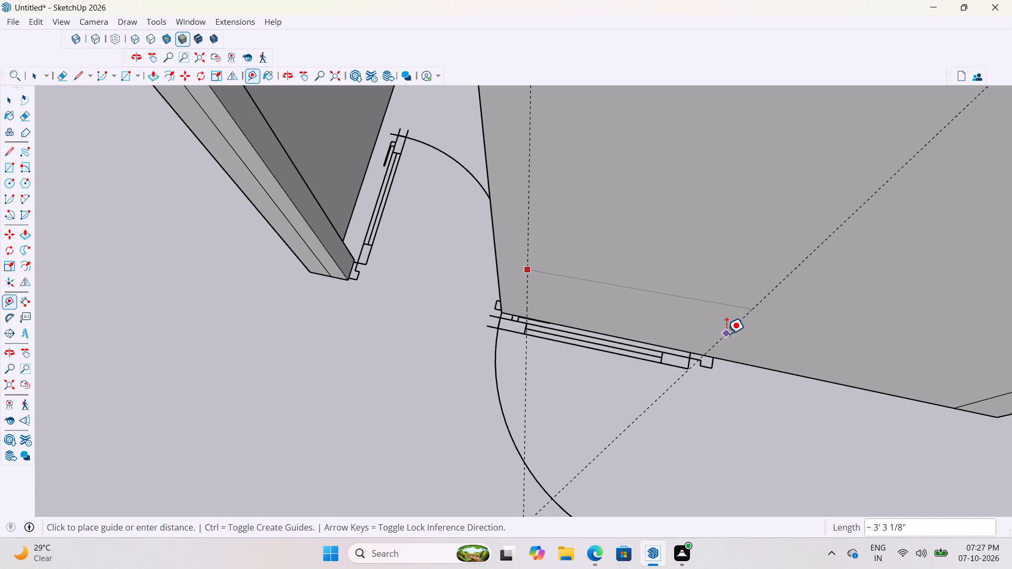
left_click(691, 368)
Place a horizontal guide 3' above the bottom edge of the same partition wall.
scroll(640, 393, "down", 4)
middle_click_drag(690, 392, 690, 345)
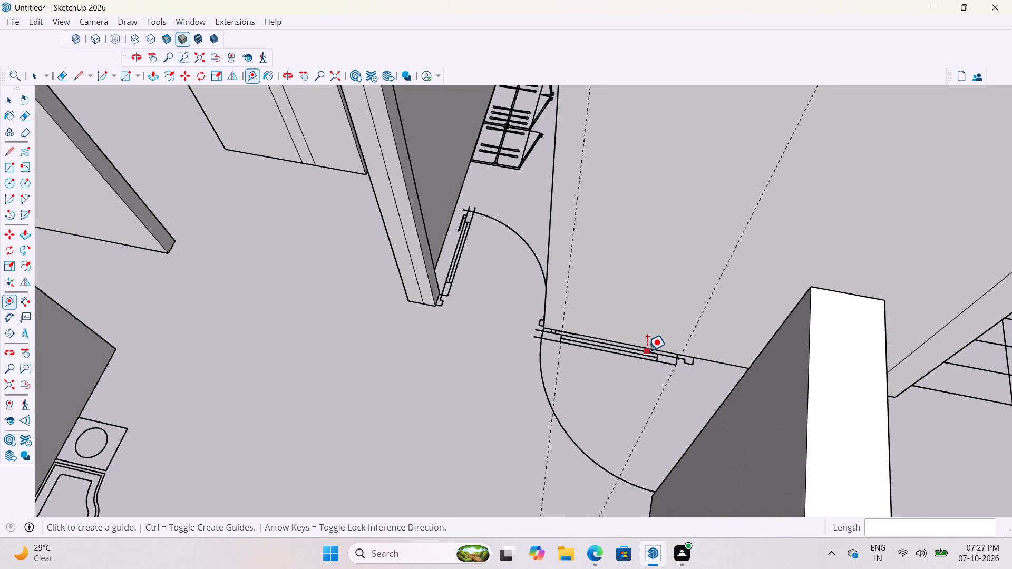
scroll(610, 342, "up", 10)
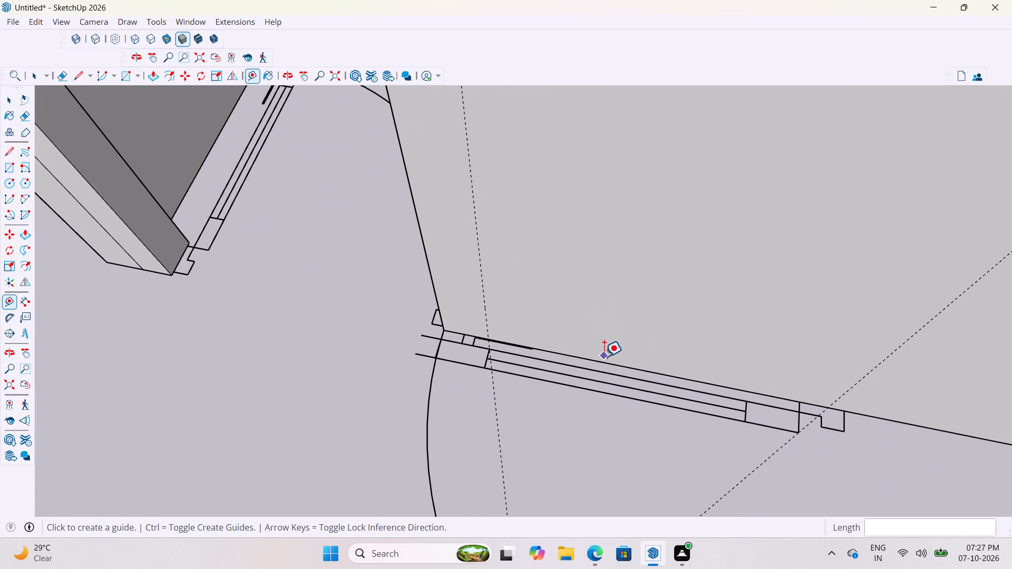
left_click(604, 362)
scroll(630, 303, "down", 3)
type("3'")
key("Return")
Place another horizontal guide 4' above the lower horizontal guide on the partition wall.
scroll(333, 344, "down", 5)
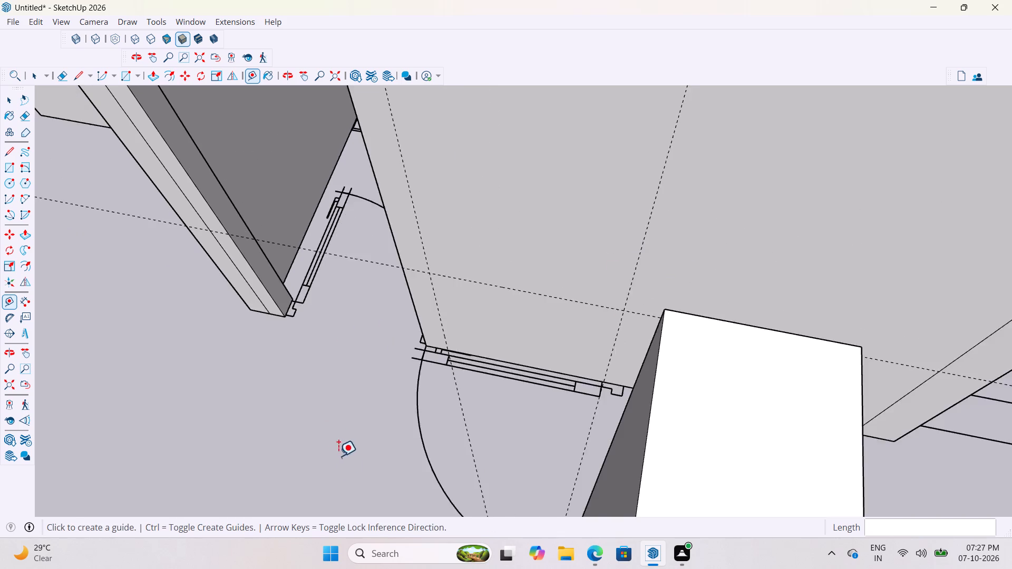
scroll(338, 456, "down", 3)
left_click(492, 347)
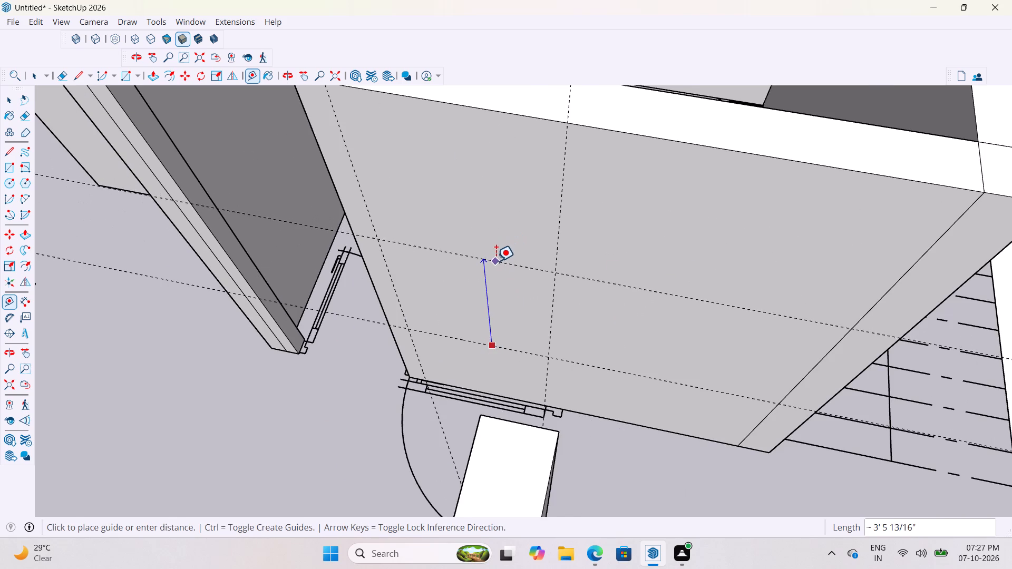
scroll(497, 261, "up", 1)
type("4'")
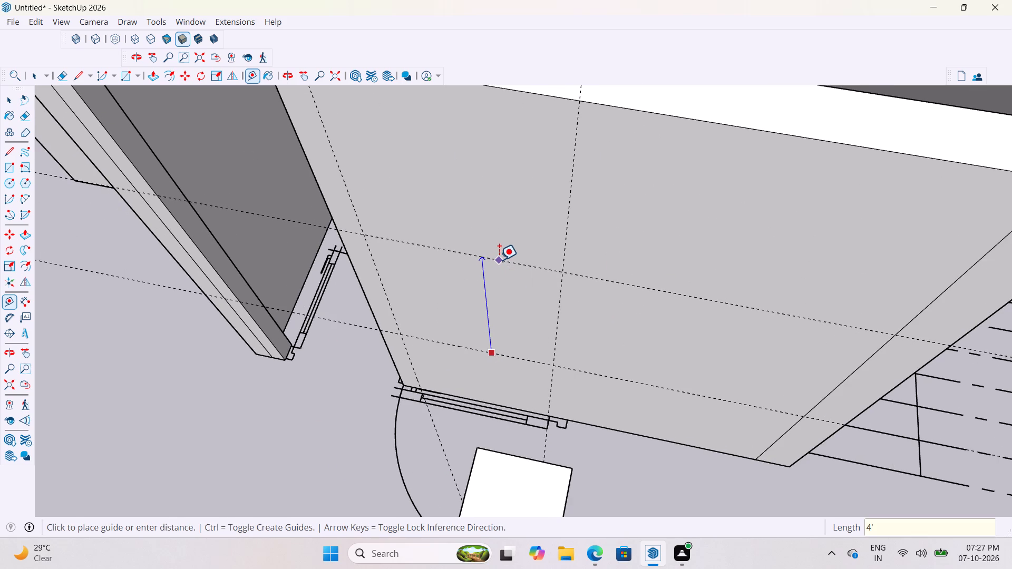
key("Return")
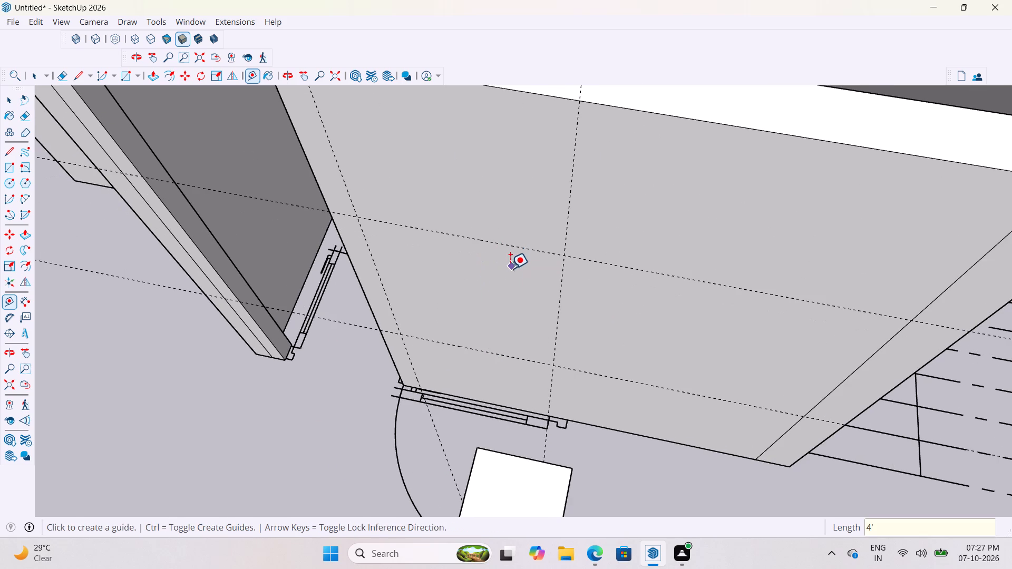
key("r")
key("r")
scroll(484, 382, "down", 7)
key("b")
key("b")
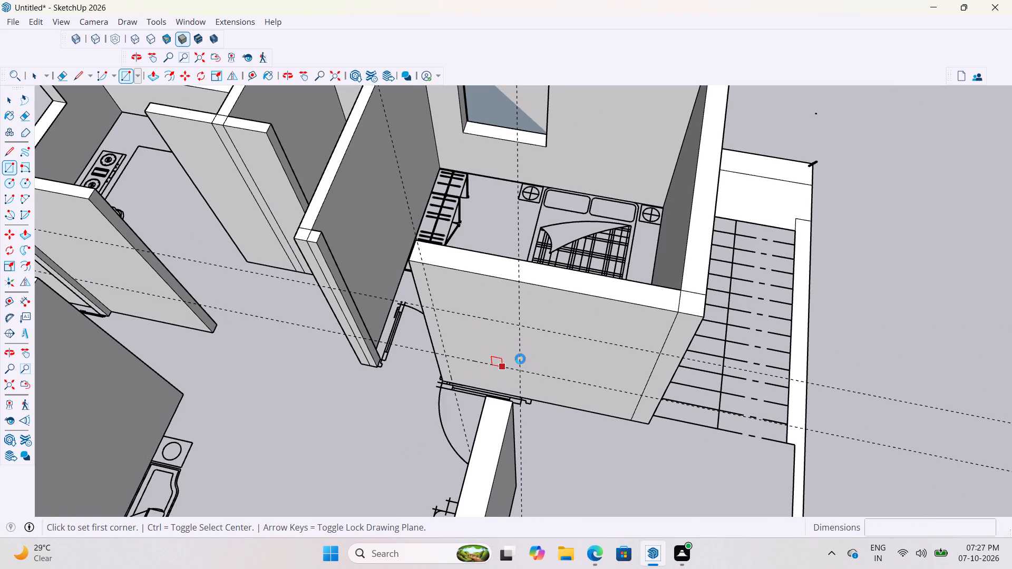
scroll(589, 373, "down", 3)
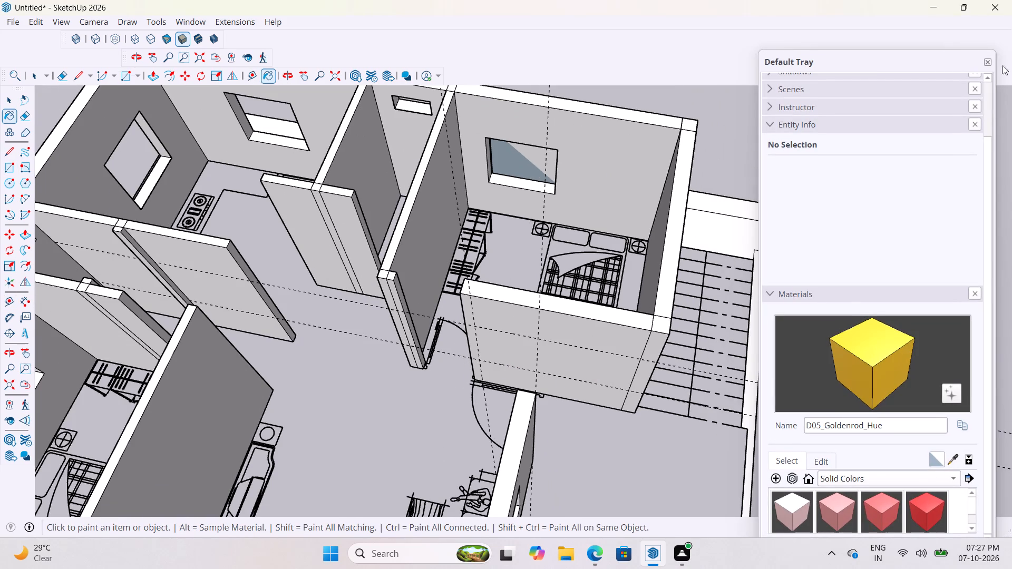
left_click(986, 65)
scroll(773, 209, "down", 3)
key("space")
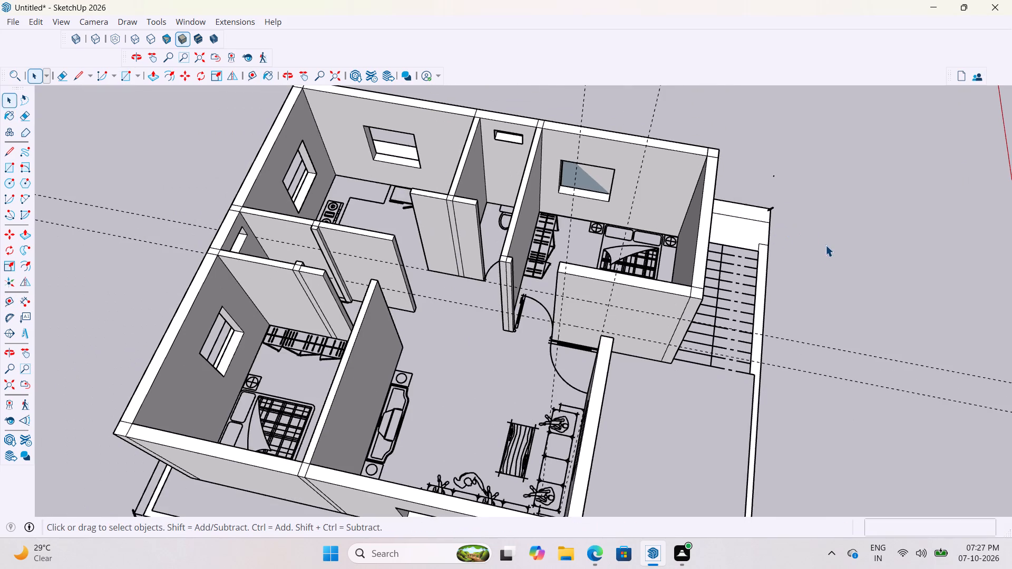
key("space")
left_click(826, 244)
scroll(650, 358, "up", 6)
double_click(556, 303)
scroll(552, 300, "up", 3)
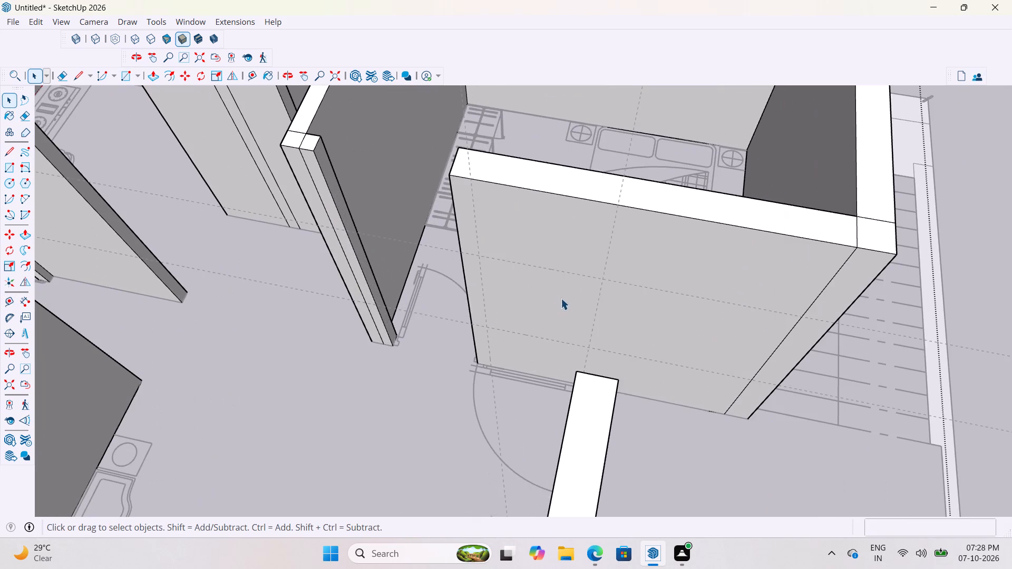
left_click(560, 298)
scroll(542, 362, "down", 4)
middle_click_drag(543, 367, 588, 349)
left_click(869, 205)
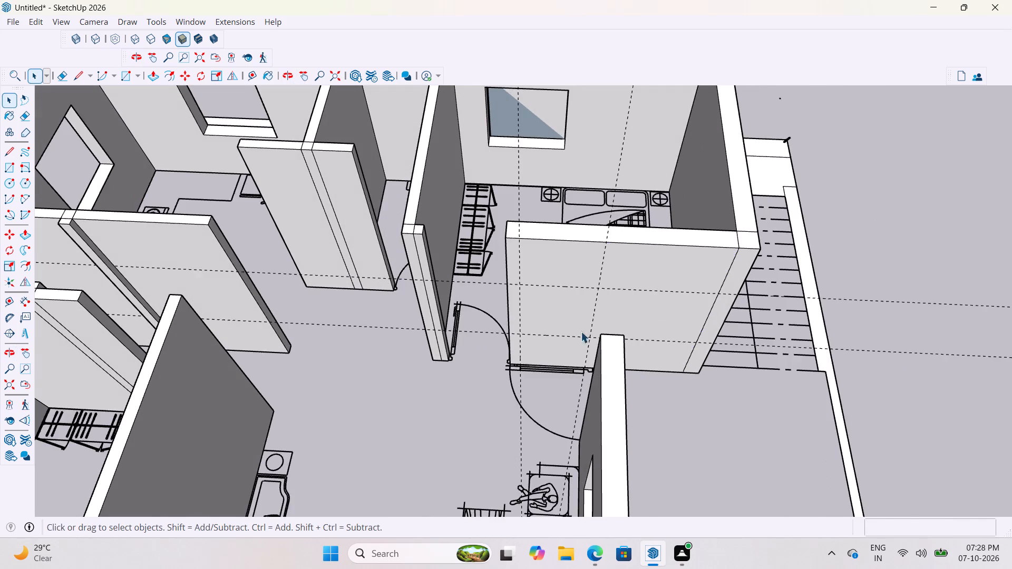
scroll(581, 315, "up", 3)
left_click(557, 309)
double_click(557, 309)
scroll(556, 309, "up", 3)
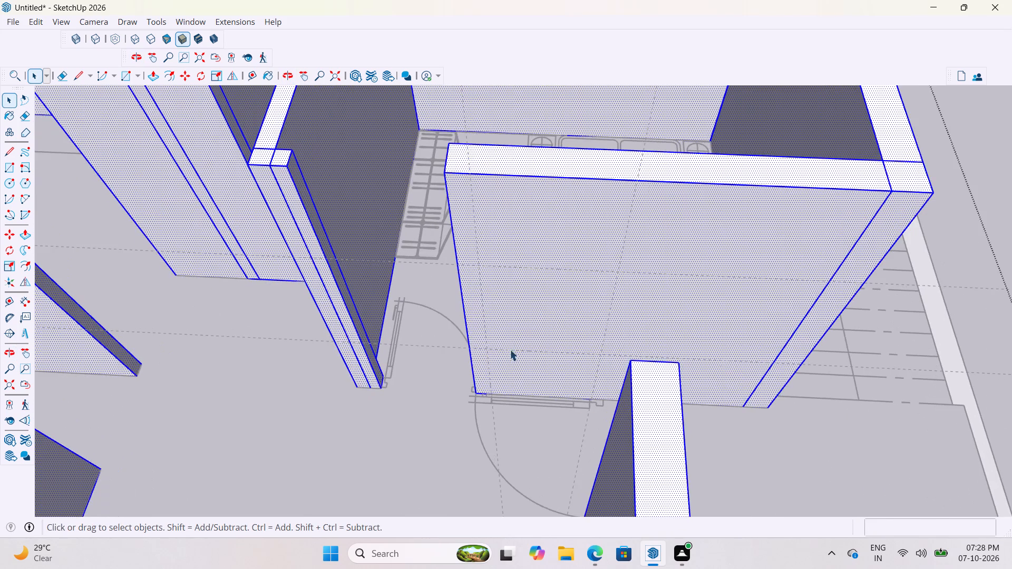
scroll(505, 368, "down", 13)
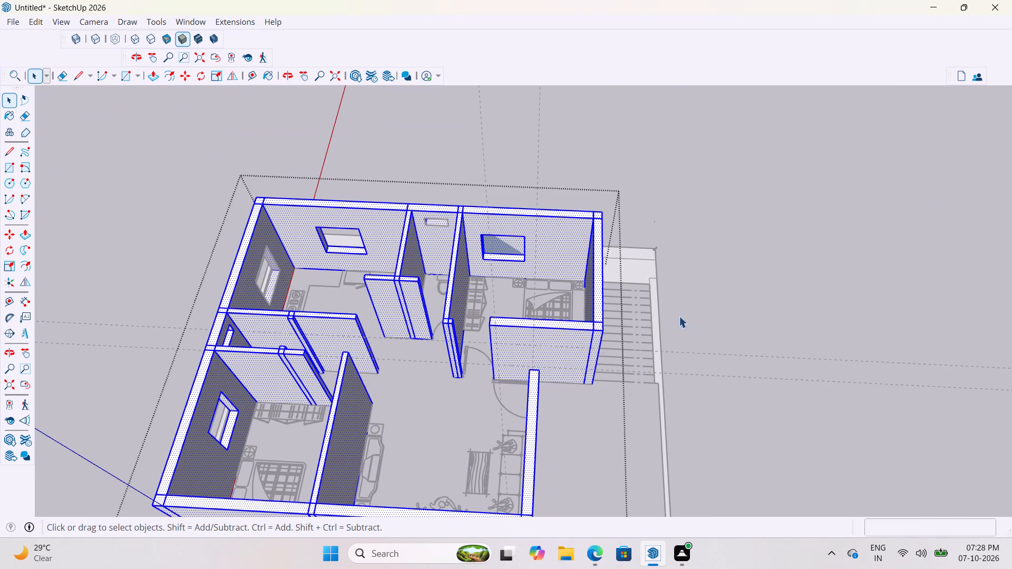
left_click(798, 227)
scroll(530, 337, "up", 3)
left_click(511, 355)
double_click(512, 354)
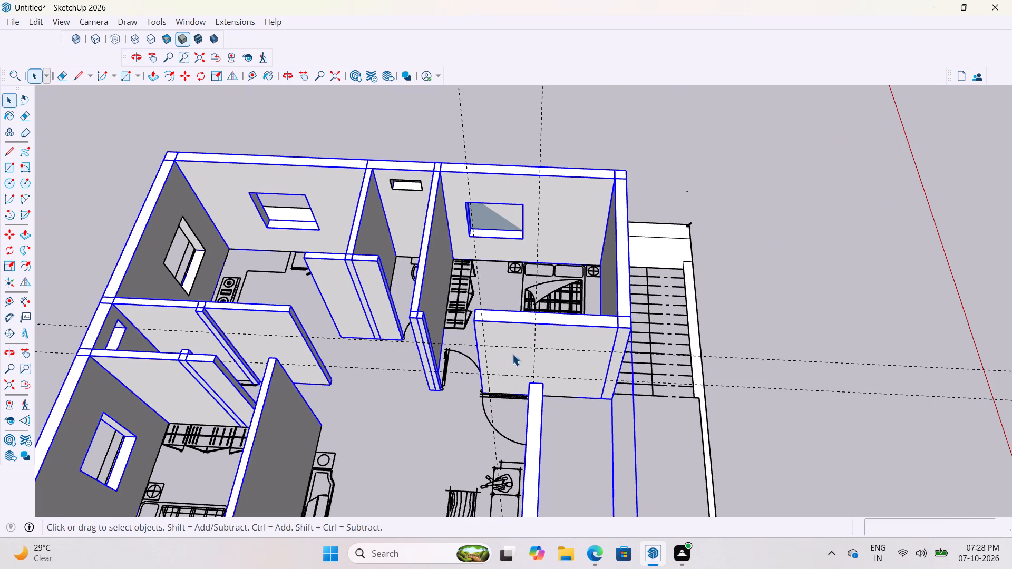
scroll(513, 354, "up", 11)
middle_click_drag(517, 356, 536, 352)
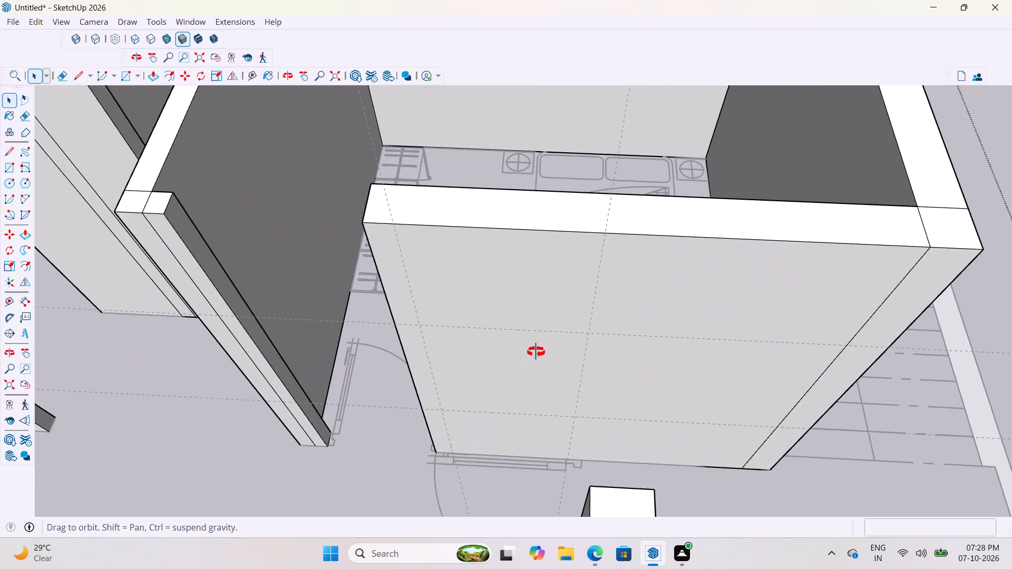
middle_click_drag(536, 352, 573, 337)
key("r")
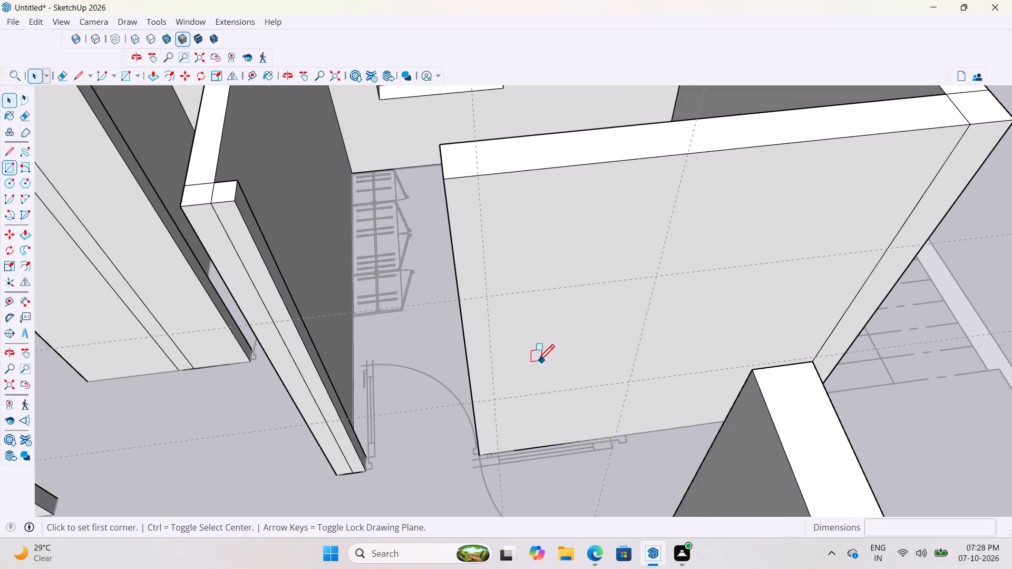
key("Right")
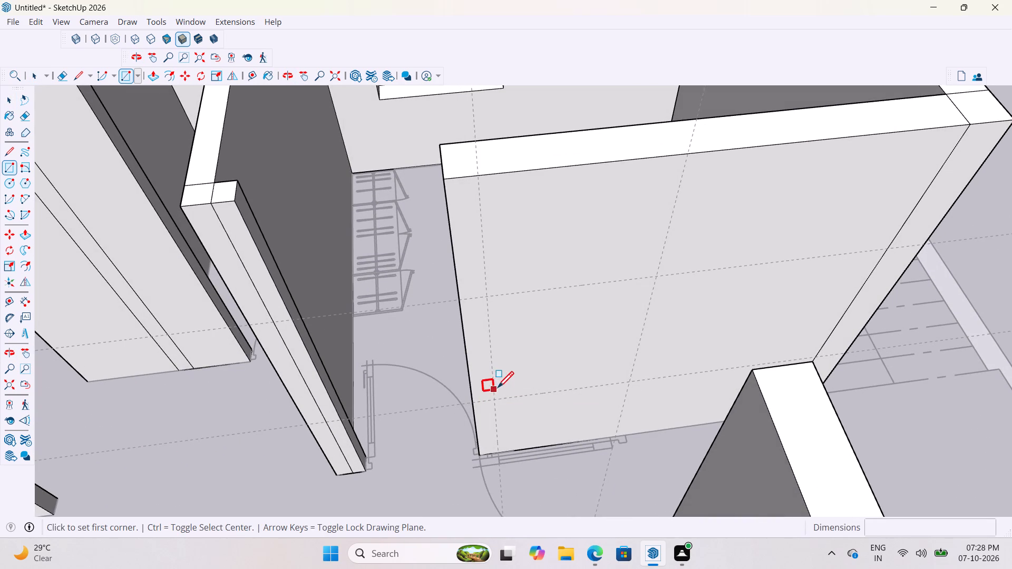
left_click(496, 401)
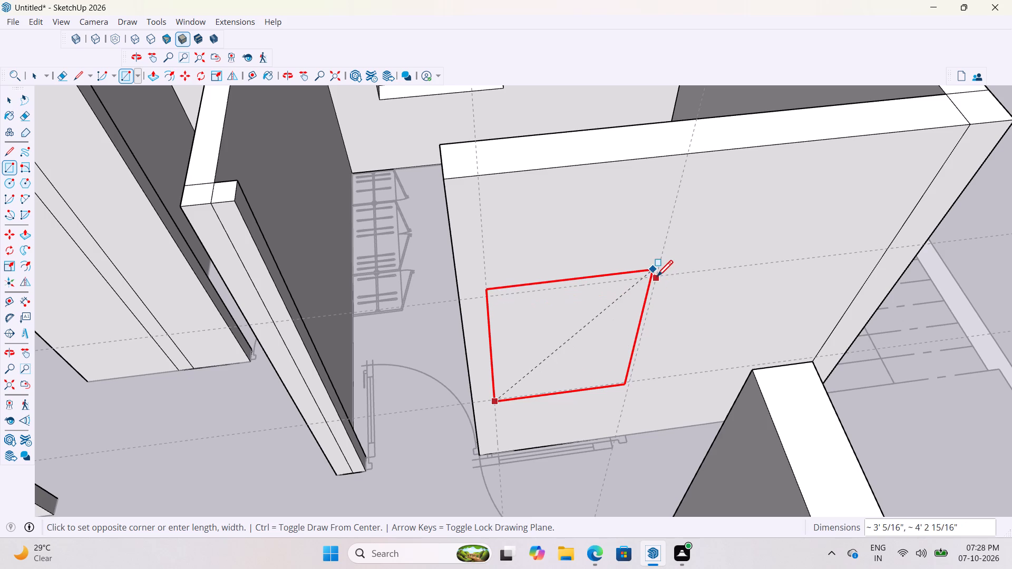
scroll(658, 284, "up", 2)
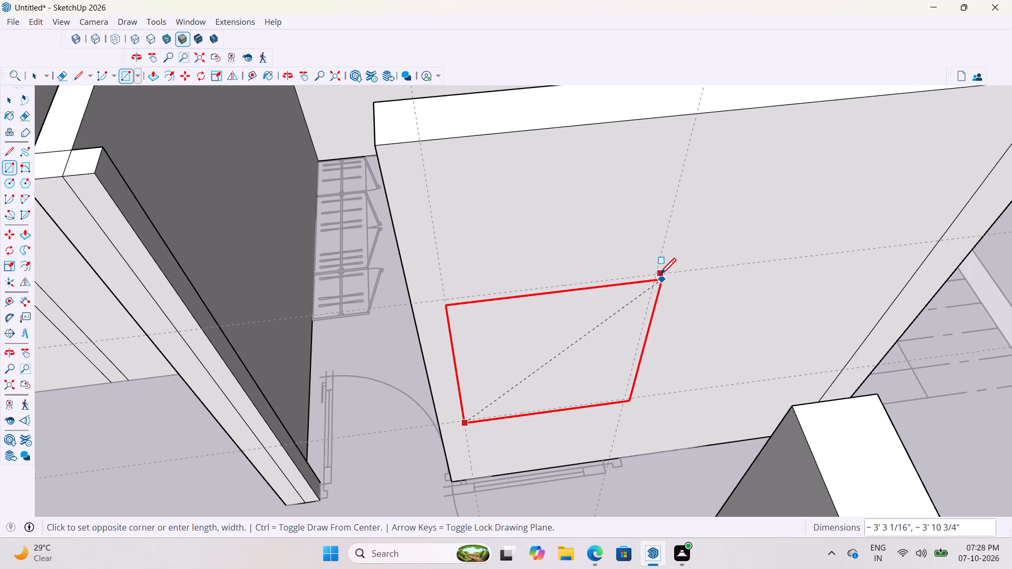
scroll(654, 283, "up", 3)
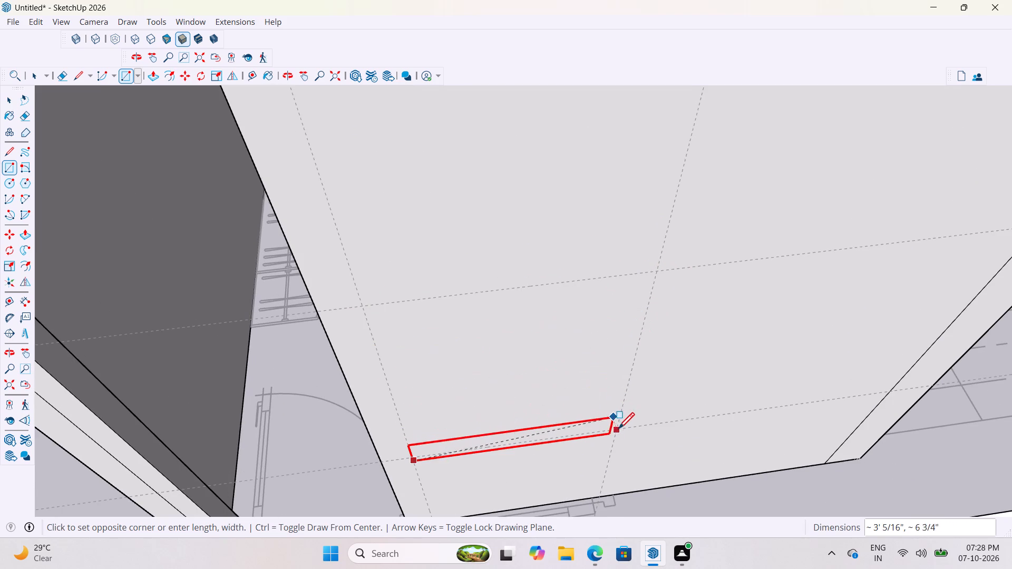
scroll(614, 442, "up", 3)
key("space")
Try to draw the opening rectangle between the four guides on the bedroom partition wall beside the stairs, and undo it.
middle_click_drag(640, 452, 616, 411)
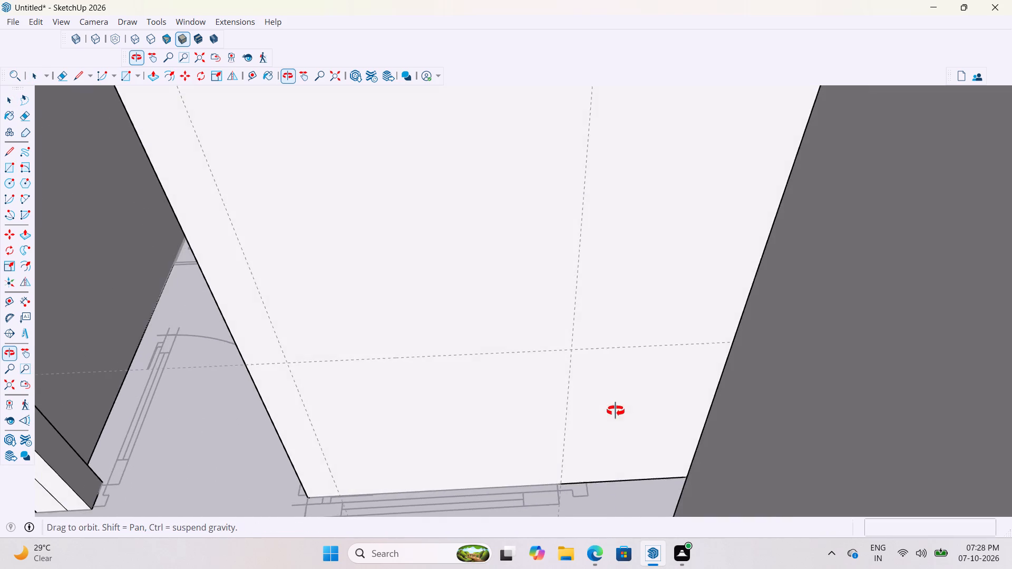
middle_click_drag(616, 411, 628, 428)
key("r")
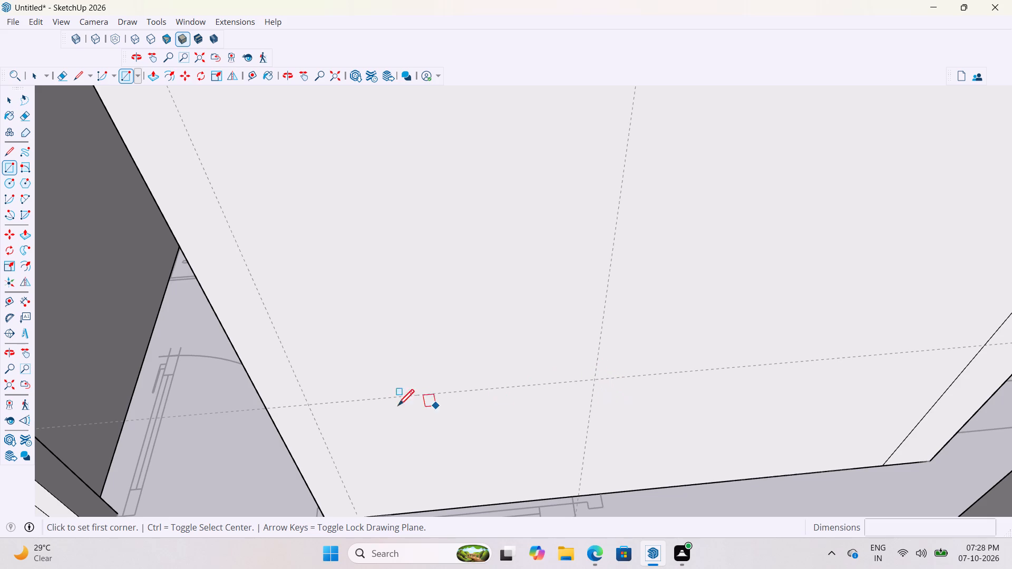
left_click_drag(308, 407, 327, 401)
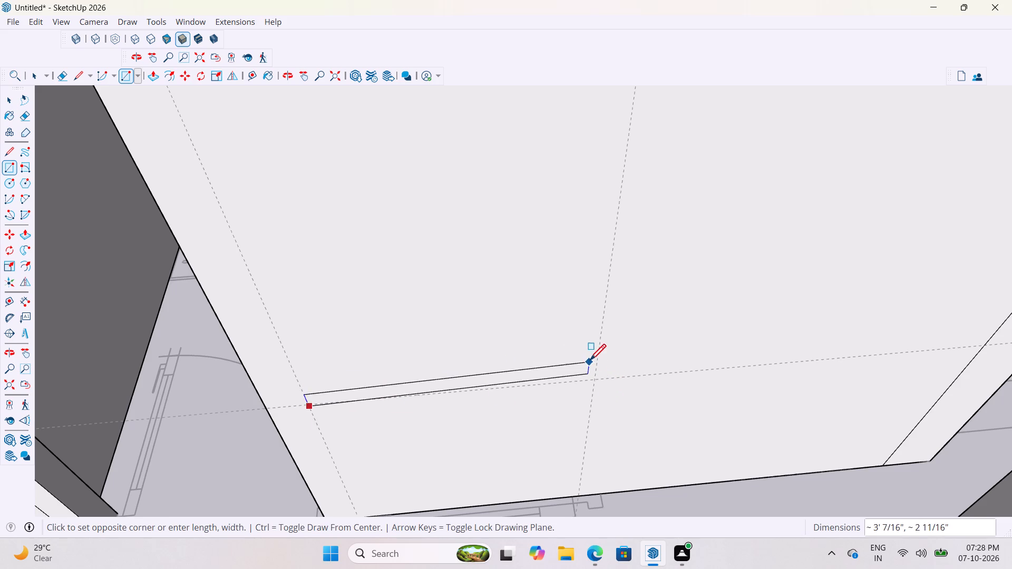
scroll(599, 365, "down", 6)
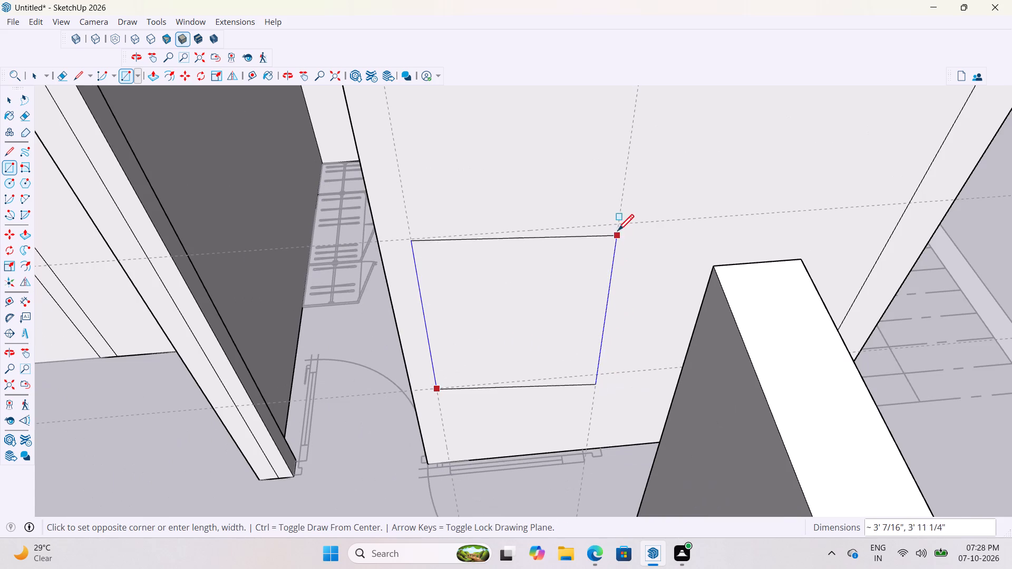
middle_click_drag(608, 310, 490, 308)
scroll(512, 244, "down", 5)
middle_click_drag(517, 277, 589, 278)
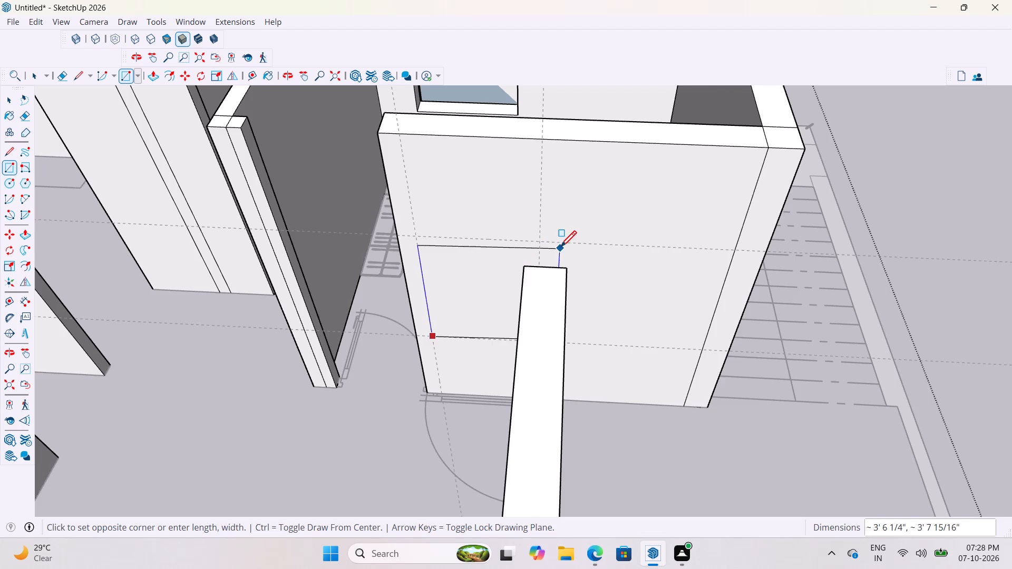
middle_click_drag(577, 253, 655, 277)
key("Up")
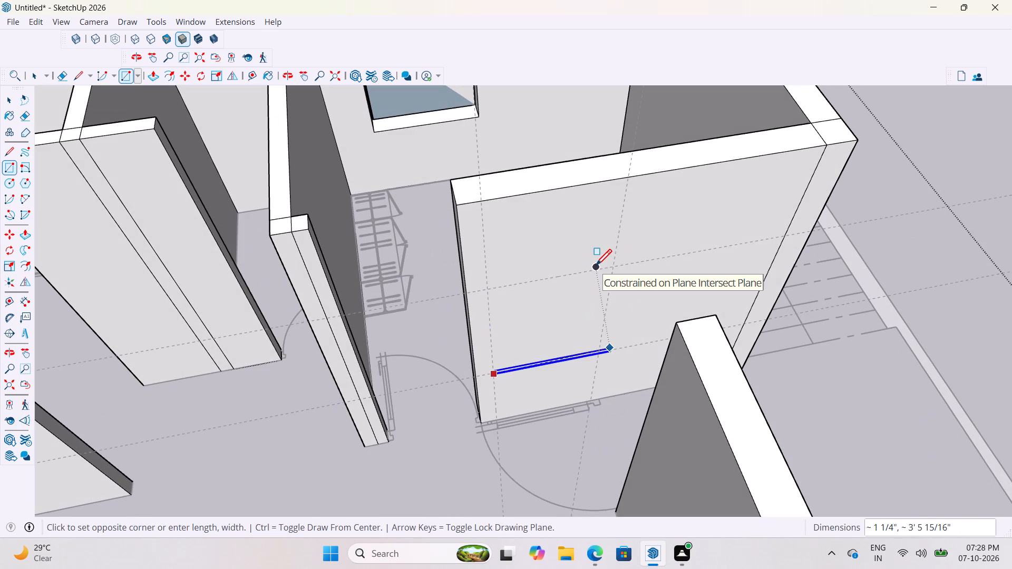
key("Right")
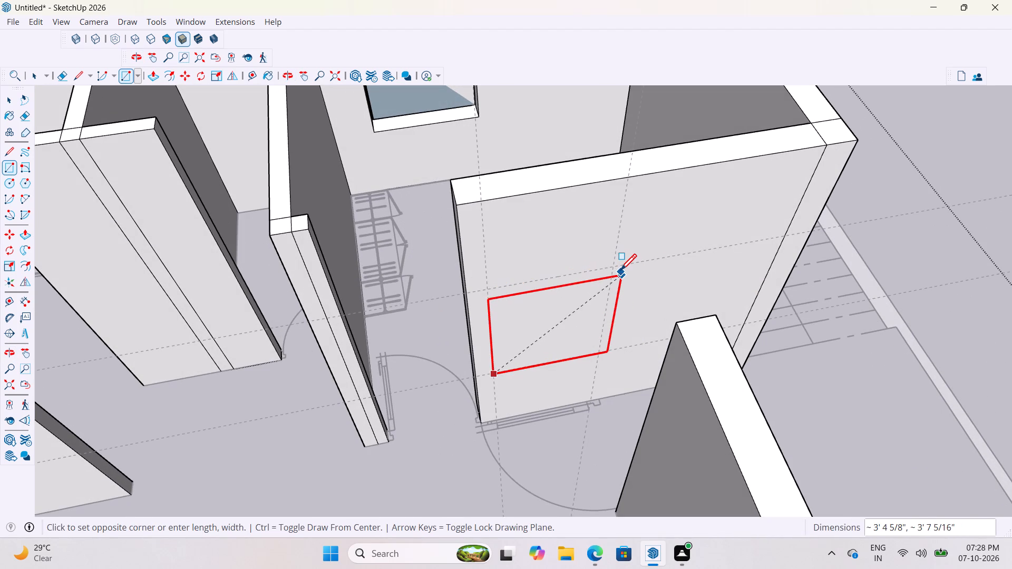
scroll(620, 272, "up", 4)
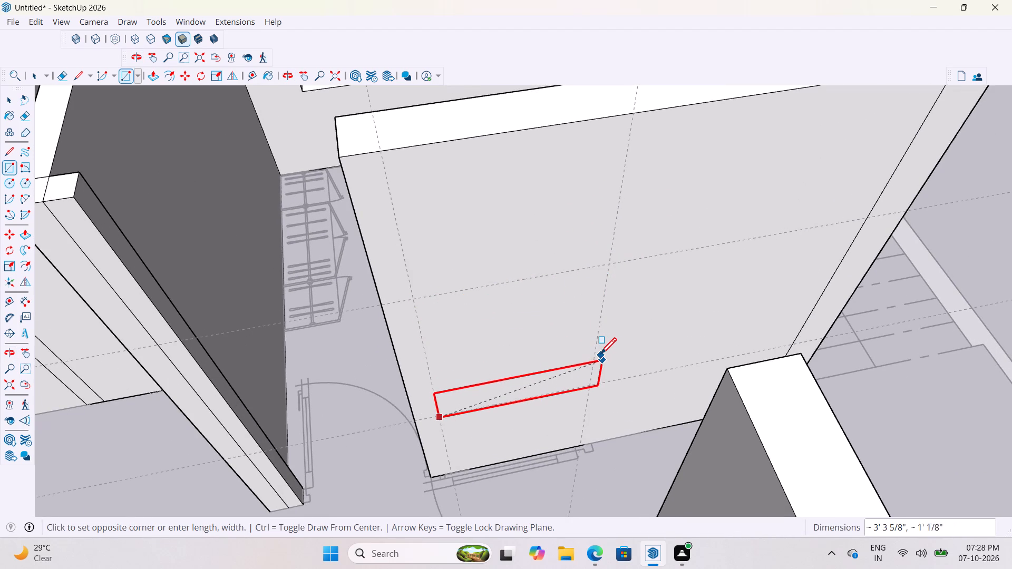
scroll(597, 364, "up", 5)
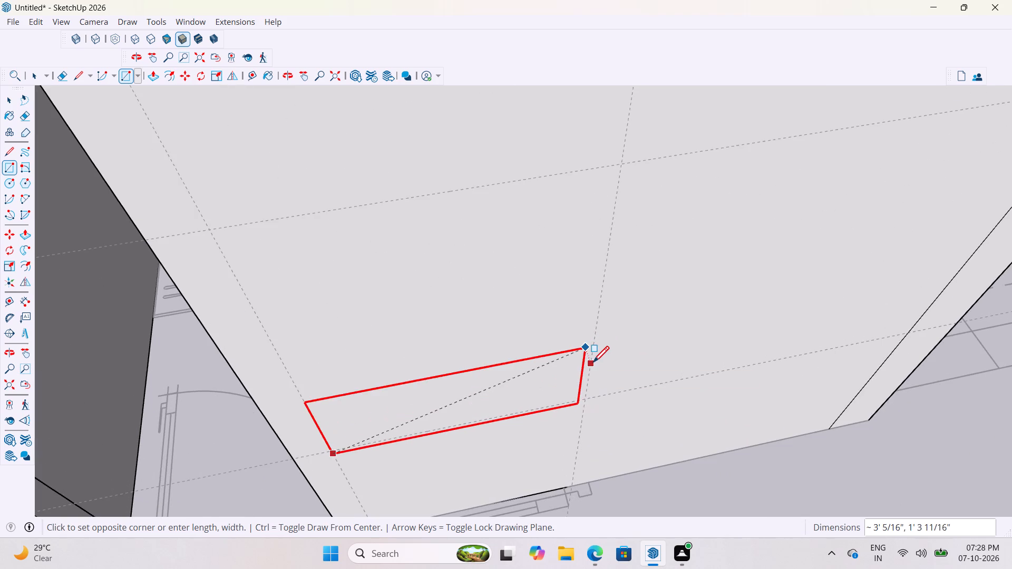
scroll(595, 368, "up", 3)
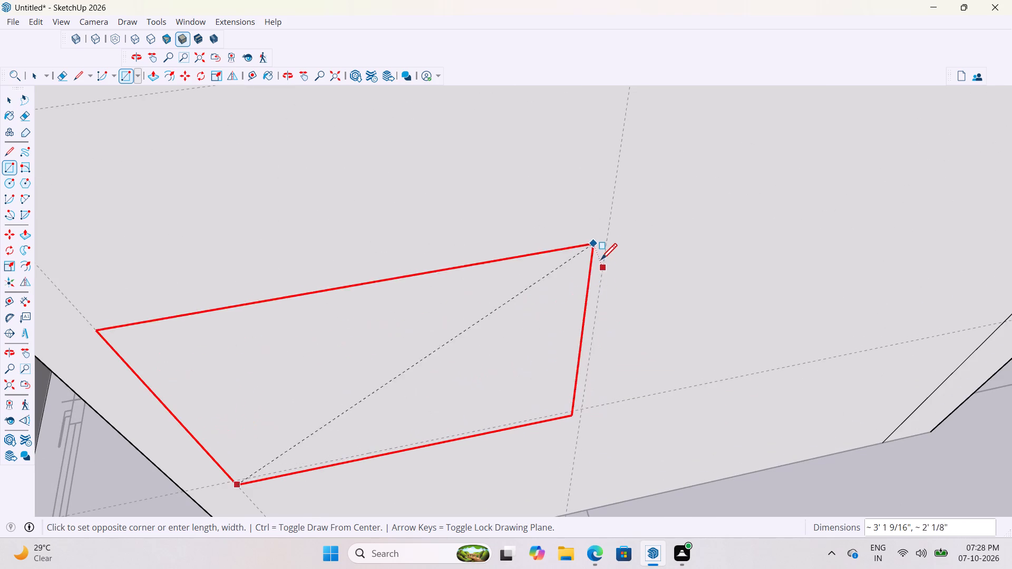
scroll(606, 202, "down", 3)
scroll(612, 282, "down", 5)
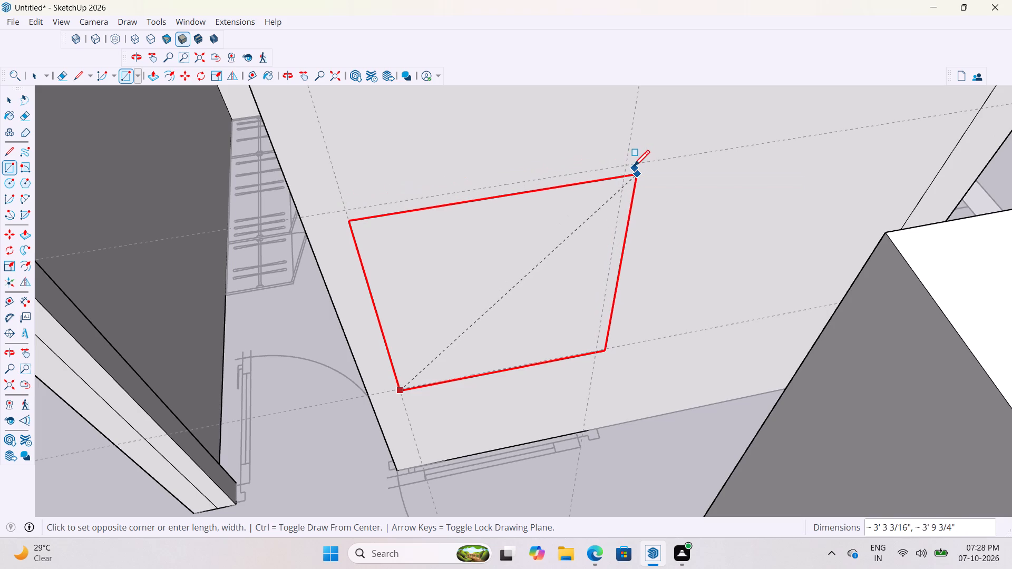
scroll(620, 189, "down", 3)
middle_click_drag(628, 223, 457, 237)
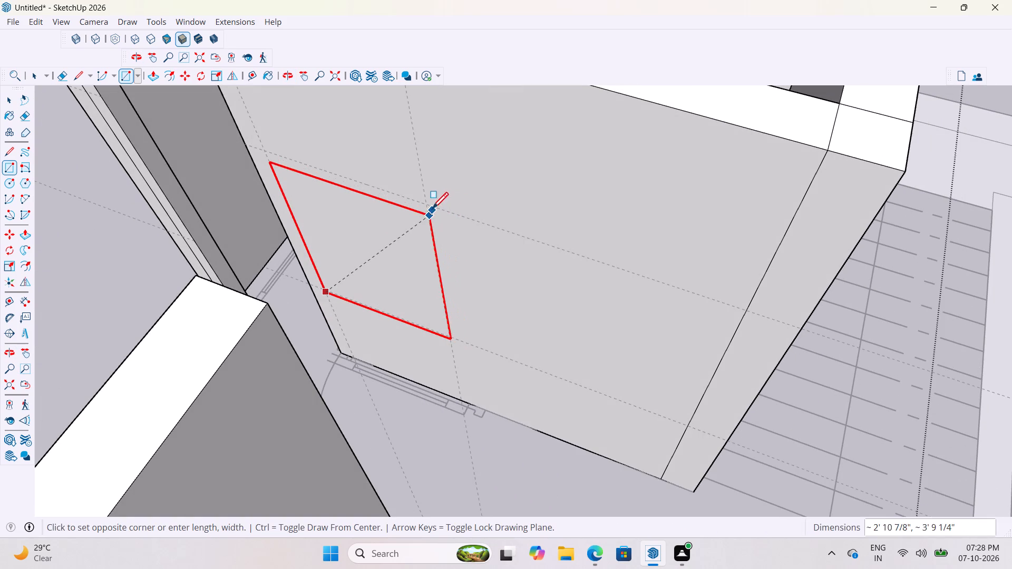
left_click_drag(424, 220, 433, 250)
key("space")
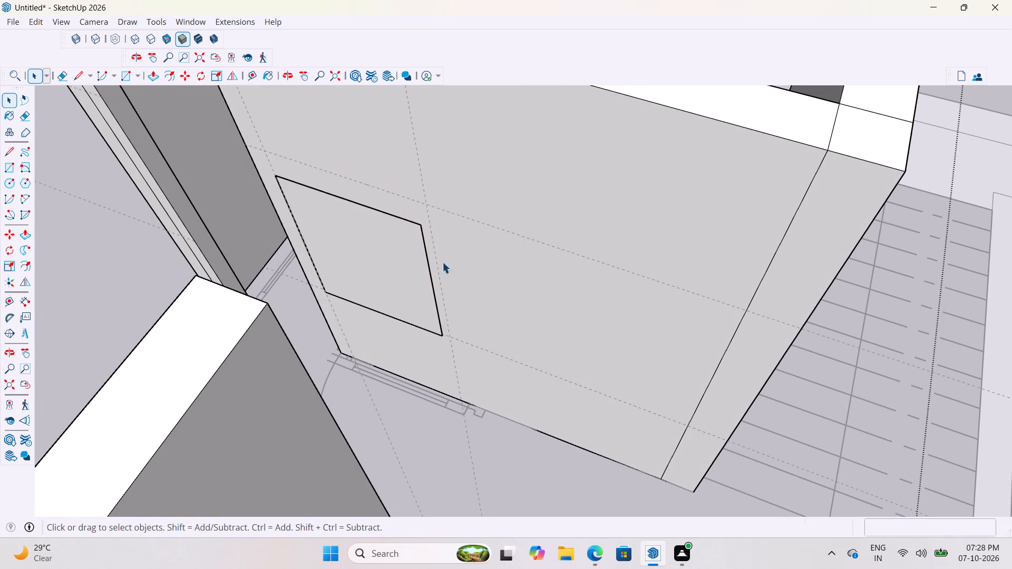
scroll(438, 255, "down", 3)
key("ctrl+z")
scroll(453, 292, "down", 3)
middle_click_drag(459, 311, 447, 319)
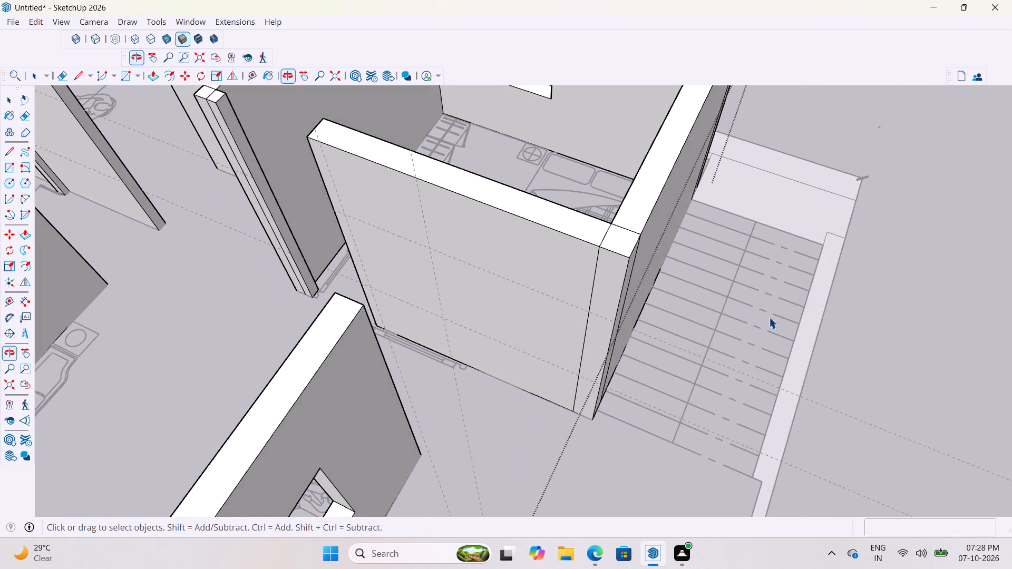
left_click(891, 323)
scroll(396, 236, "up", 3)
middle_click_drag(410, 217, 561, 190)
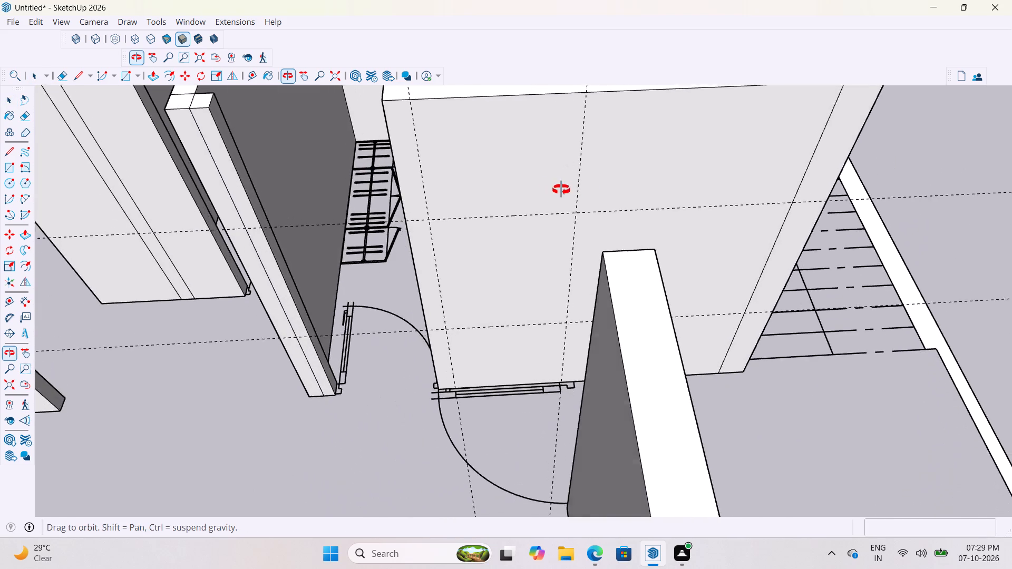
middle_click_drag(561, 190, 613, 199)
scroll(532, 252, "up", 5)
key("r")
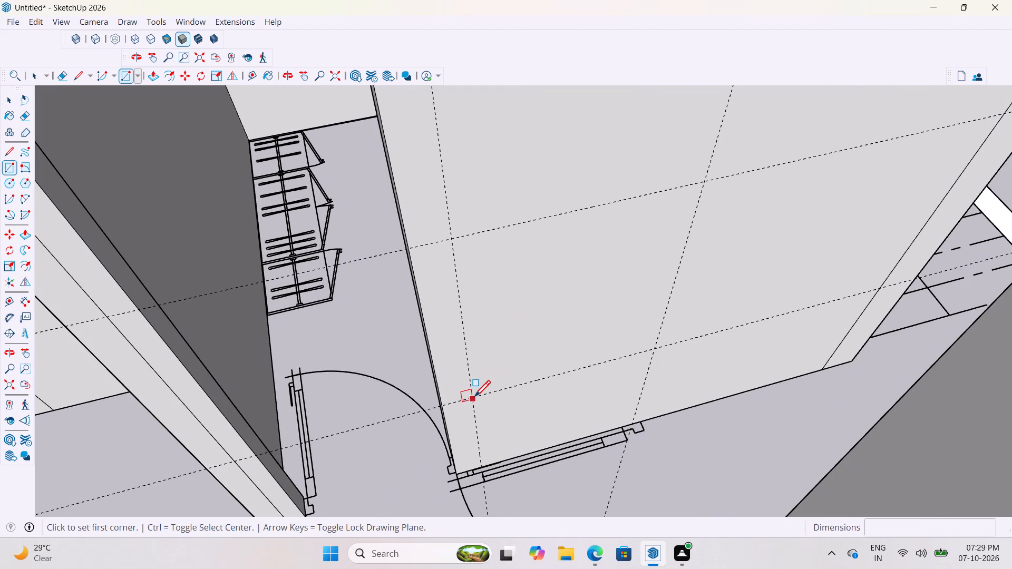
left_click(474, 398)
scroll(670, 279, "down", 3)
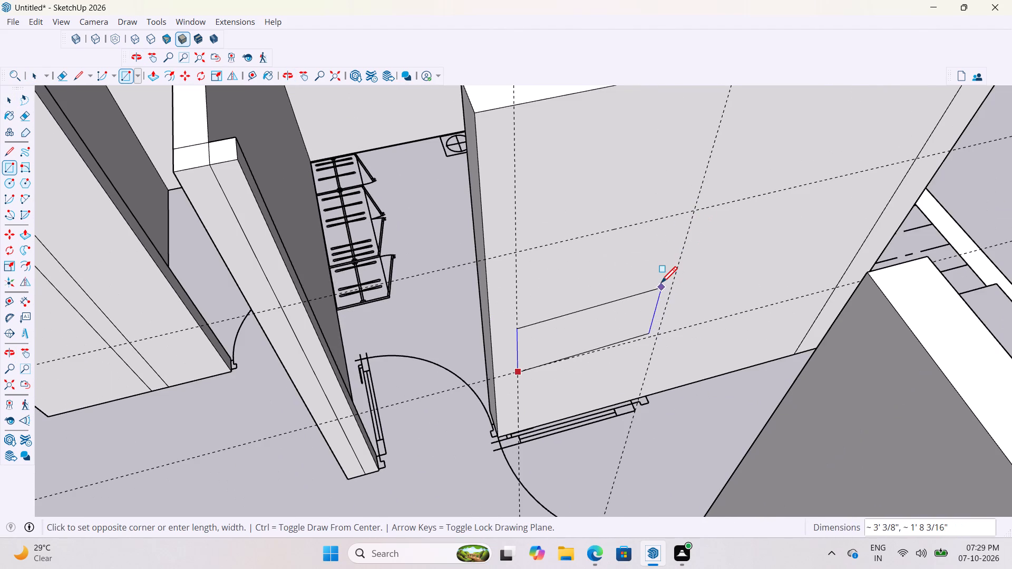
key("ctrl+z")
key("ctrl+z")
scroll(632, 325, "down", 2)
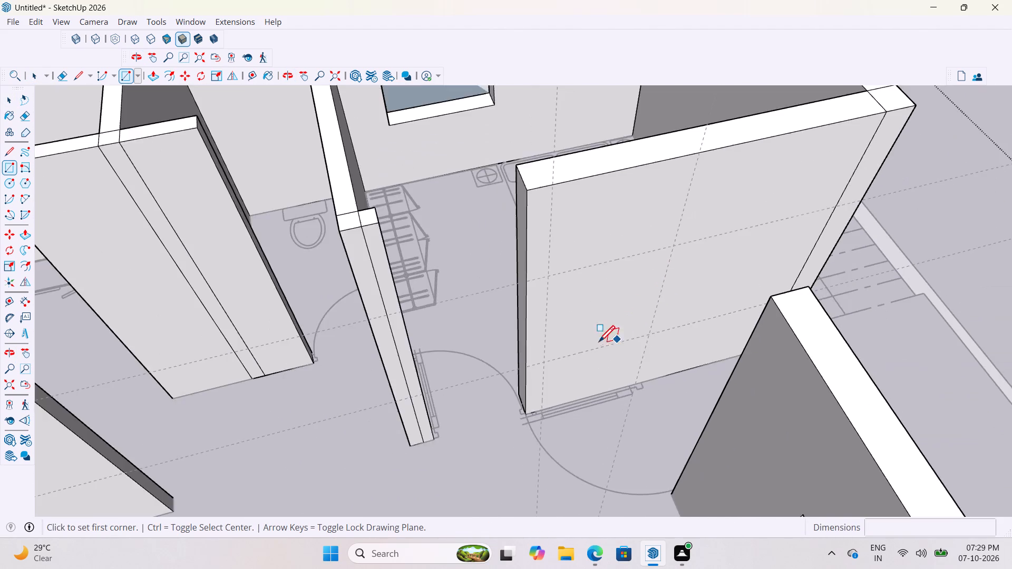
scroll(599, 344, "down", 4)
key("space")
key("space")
Close the wall group and delete all the guides from the model.
left_click(910, 165)
middle_click_drag(951, 305, 839, 310)
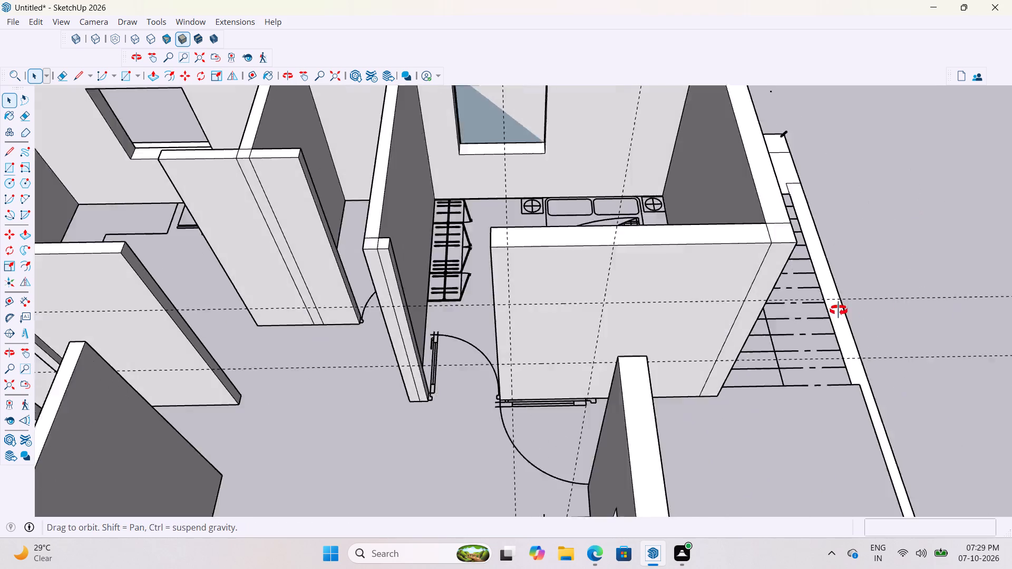
middle_click_drag(839, 310, 810, 306)
left_click(37, 25)
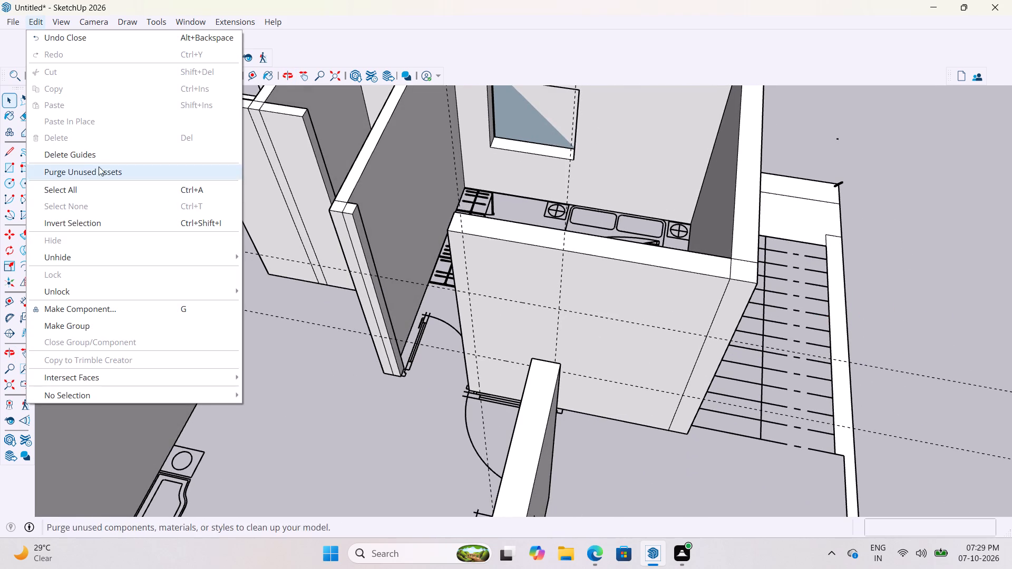
left_click(101, 161)
Reopen the wall group and place a vertical guide about 5" from the partition wall's free end, at the drawn door frame.
scroll(541, 375, "up", 8)
middle_click_drag(500, 300, 535, 286)
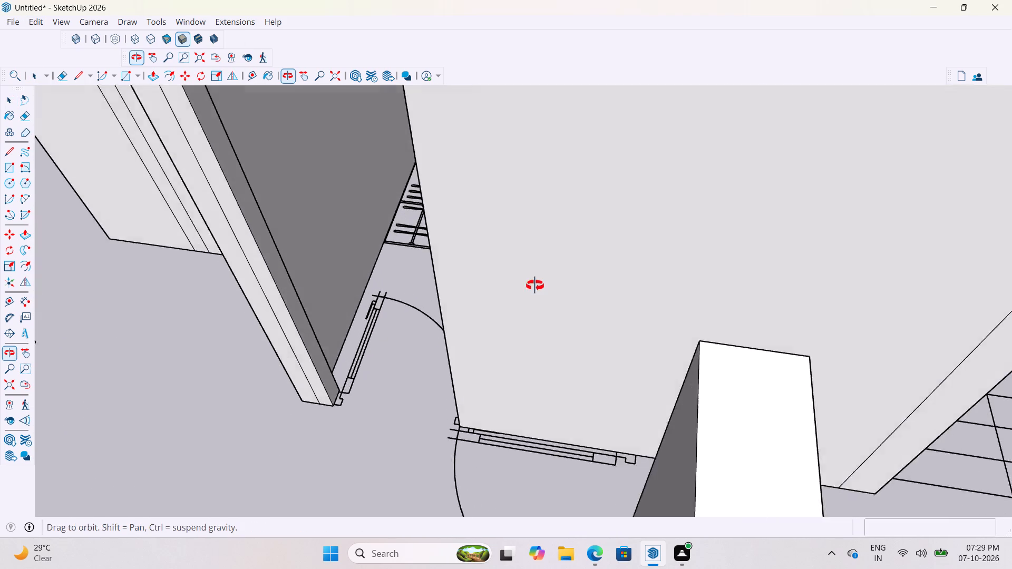
middle_click_drag(535, 286, 540, 285)
key("t")
key("space")
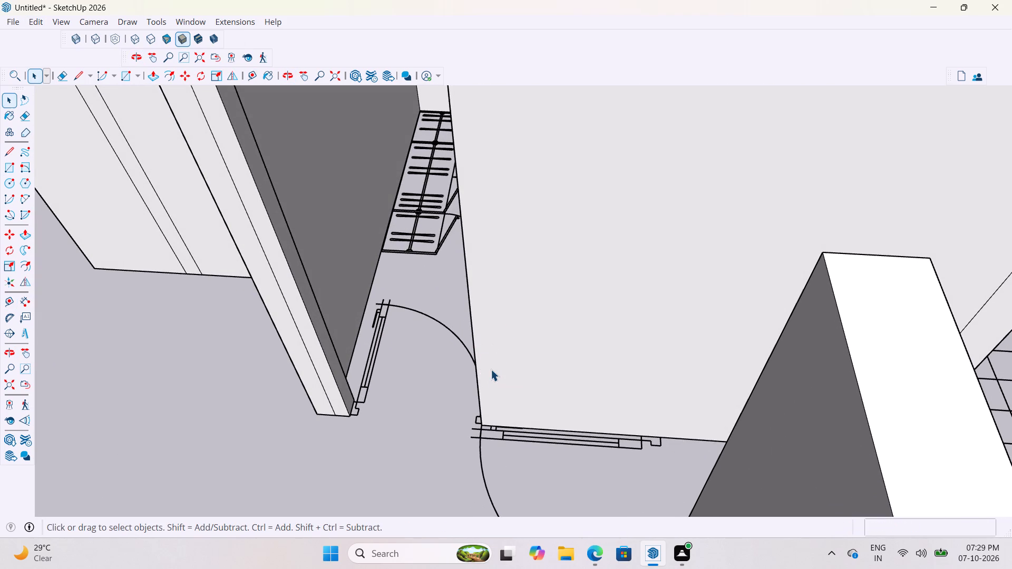
double_click(491, 369)
left_click(494, 364)
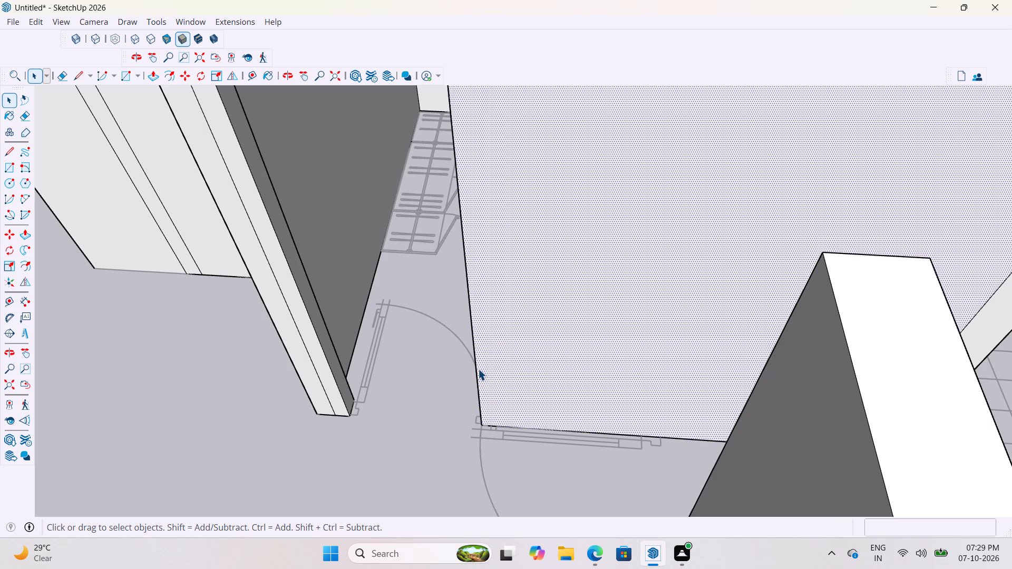
scroll(451, 403, "down", 1)
left_click(453, 425)
left_click(493, 368)
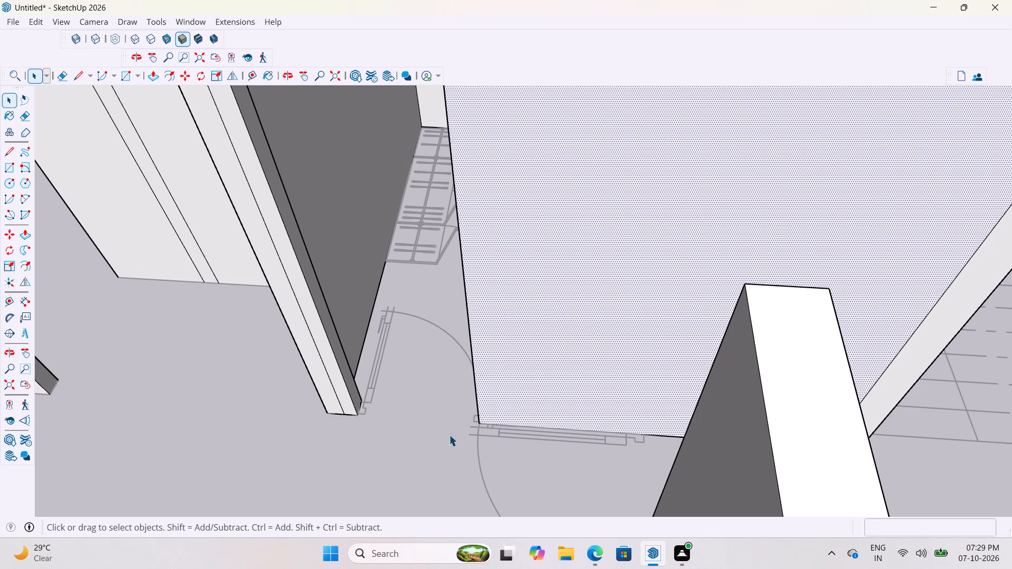
left_click(416, 473)
key("t")
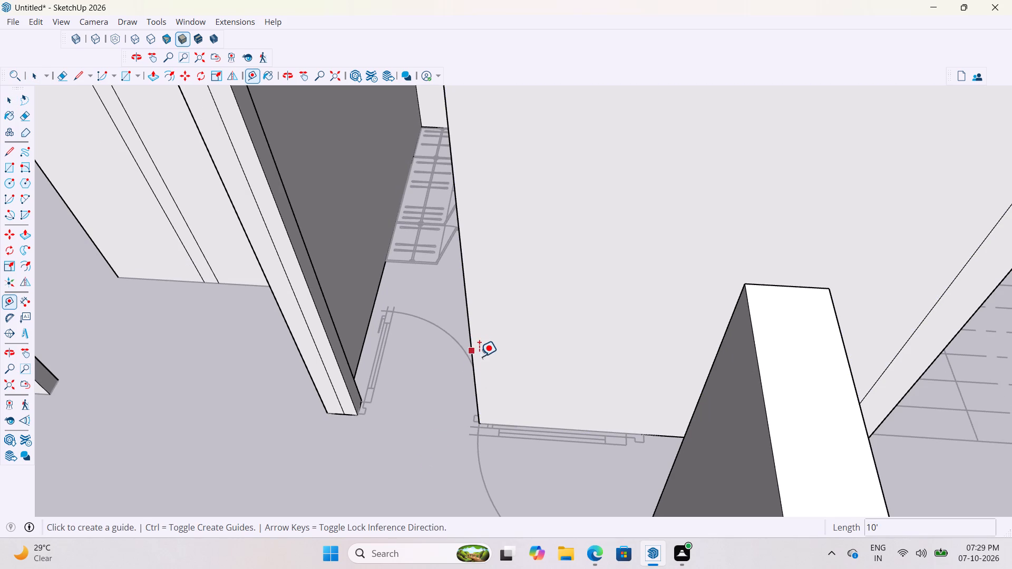
left_click(471, 359)
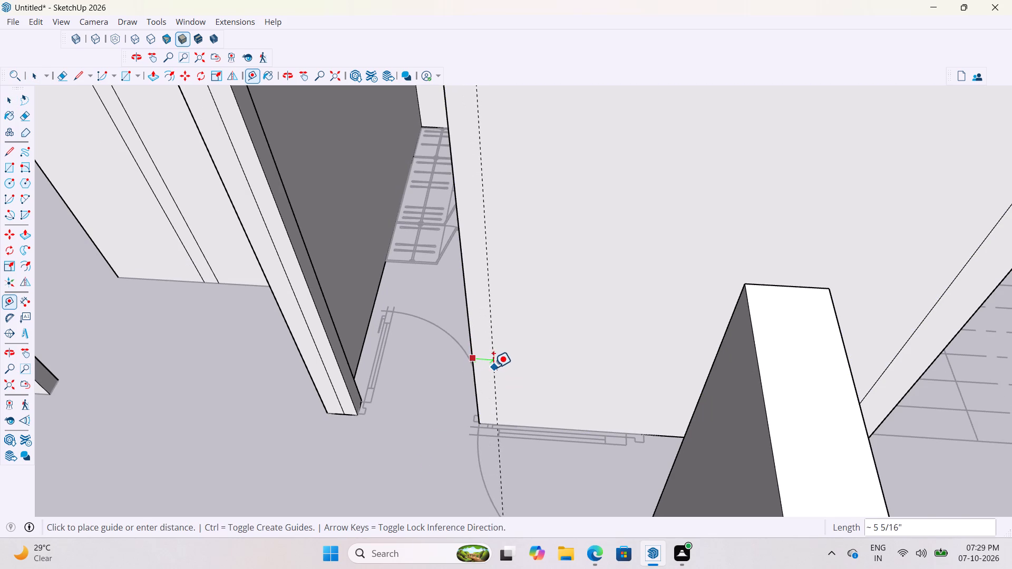
left_click(496, 431)
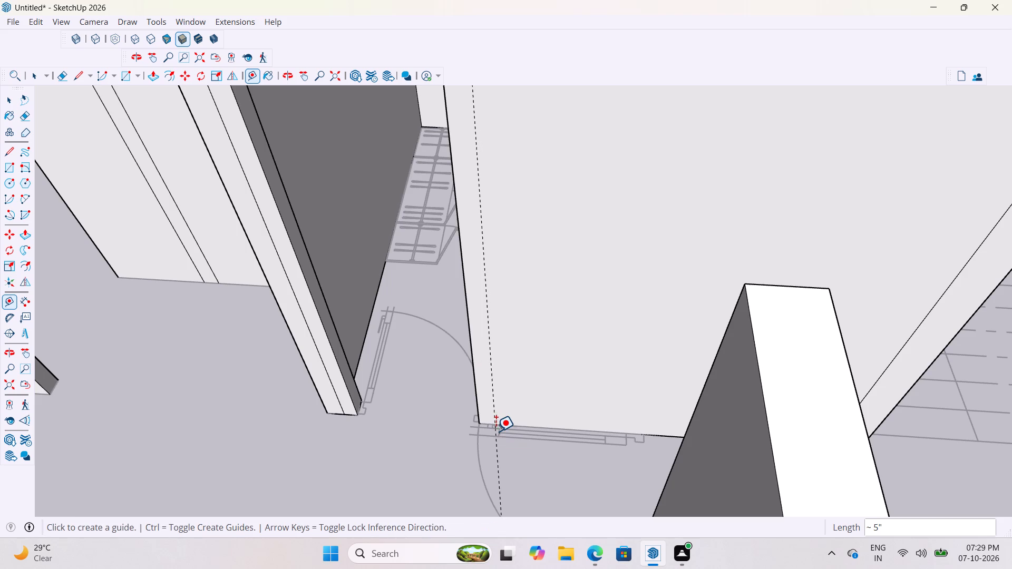
scroll(511, 351, "up", 3)
middle_click_drag(505, 331, 527, 411)
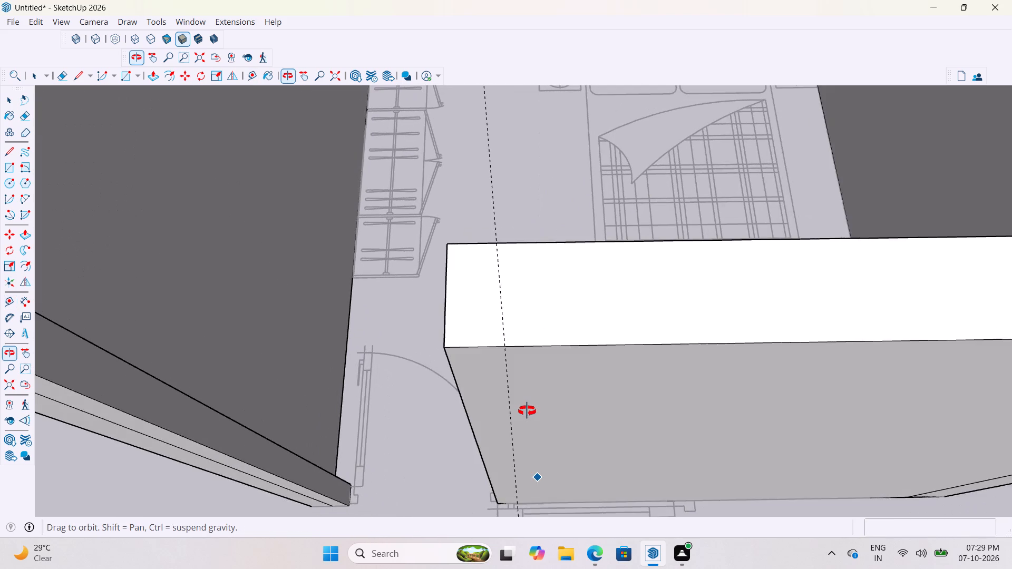
Place a second vertical guide about 2' 8" from the first on the partition wall, at the other side of the drawn door.
middle_click_drag(527, 411, 475, 375)
scroll(477, 376, "down", 1)
left_click(432, 354)
scroll(541, 372, "down", 3)
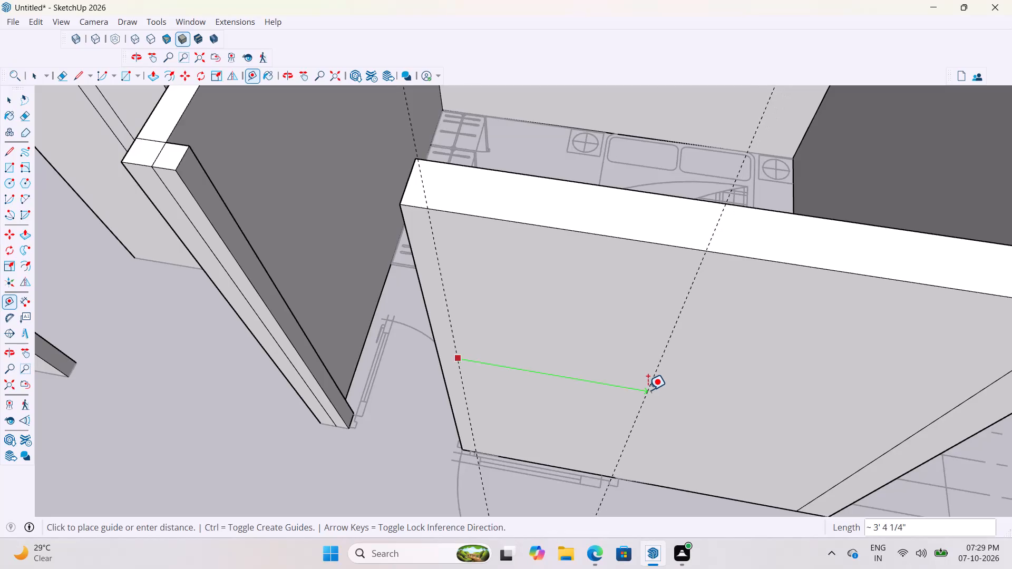
scroll(640, 390, "up", 4)
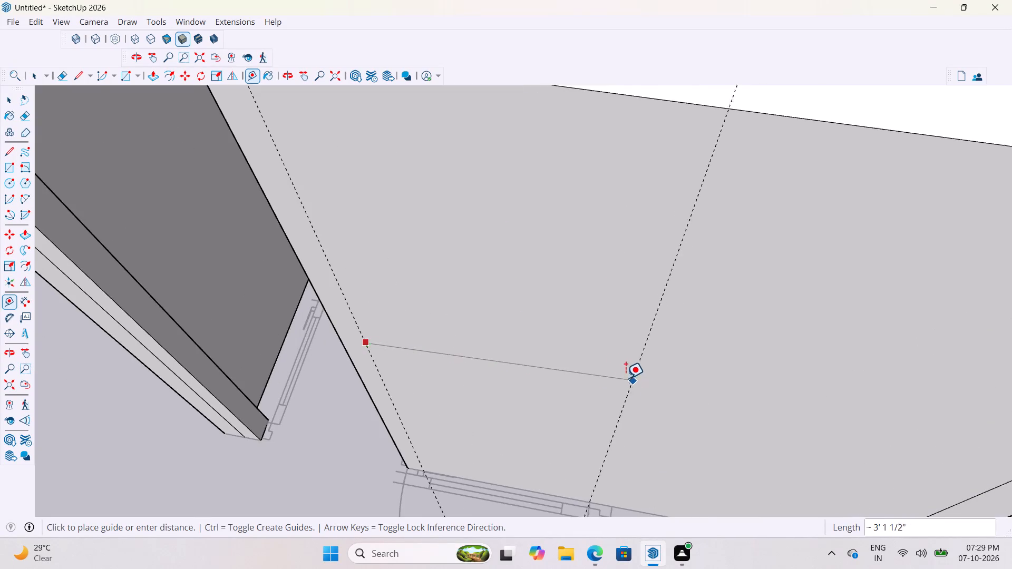
scroll(611, 371, "down", 5)
middle_click_drag(622, 439, 655, 419)
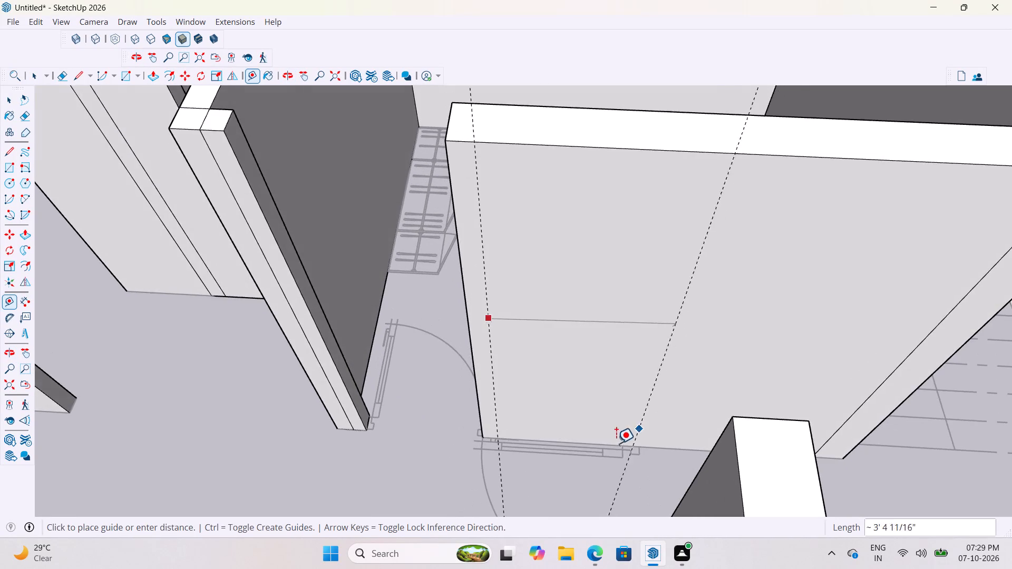
scroll(615, 443, "up", 8)
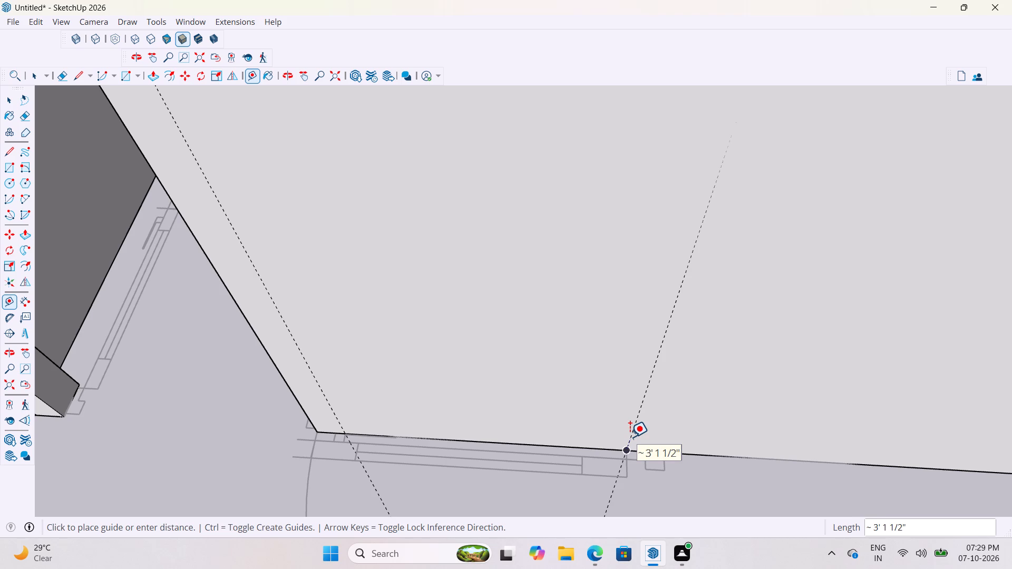
left_click(592, 430)
Place a horizontal guide 3' above the partition wall's base edge.
scroll(581, 463, "down", 7)
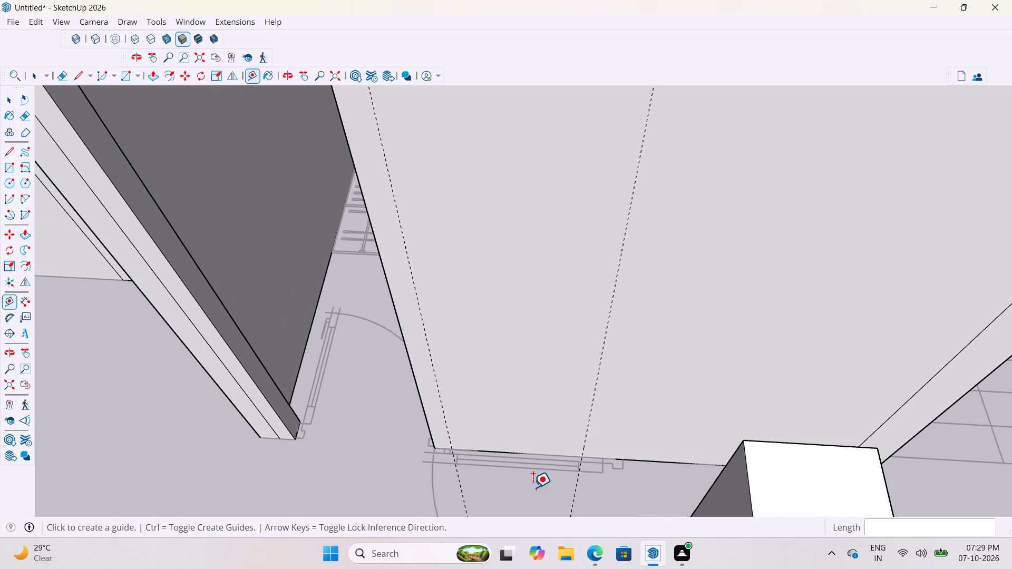
left_click(541, 452)
scroll(545, 405, "down", 5)
scroll(546, 385, "up", 2)
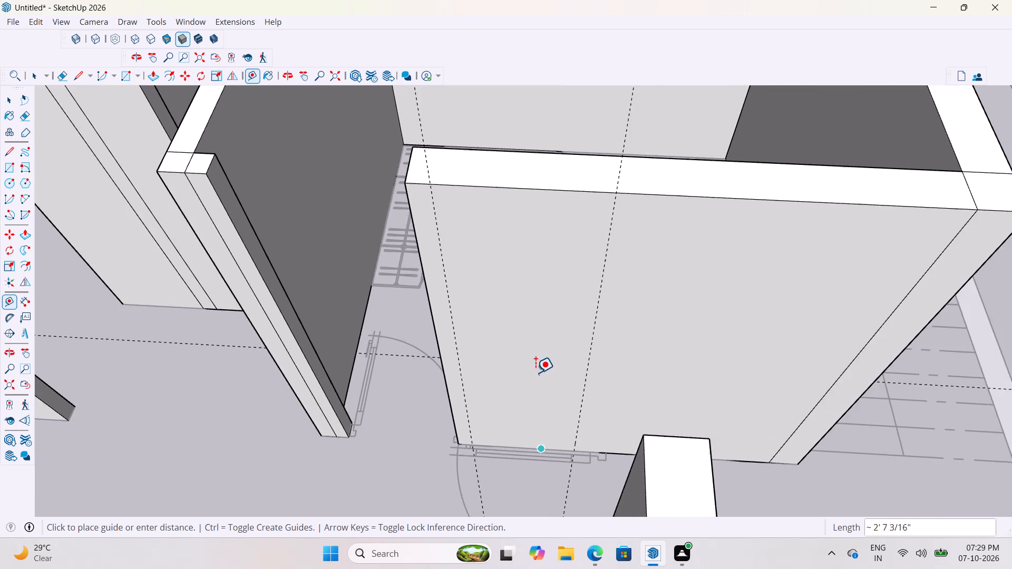
middle_click_drag(536, 375, 575, 378)
type("3'")
key("Return")
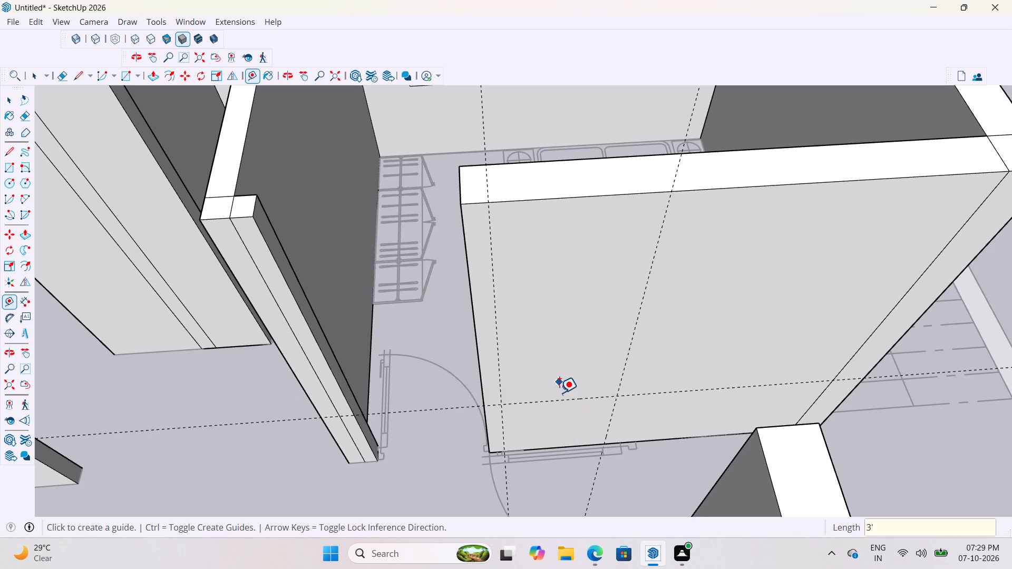
Place another horizontal guide 4' above the lower horizontal guide on the partition wall.
left_click(559, 400)
type("4'")
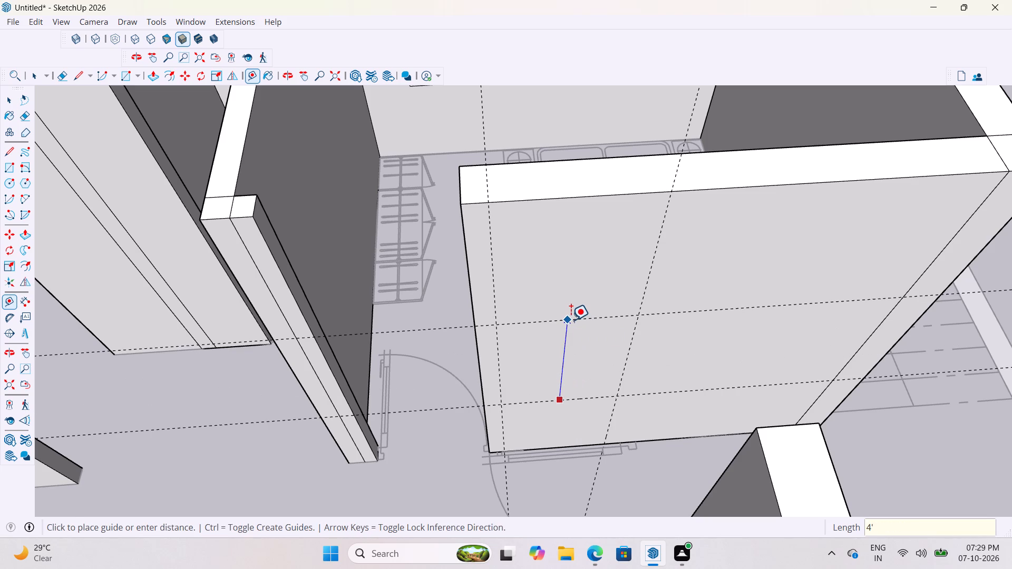
key("Return")
Draw the opening rectangle between the four guides on the partition wall, about 2' 8" by 4' 1".
key("r")
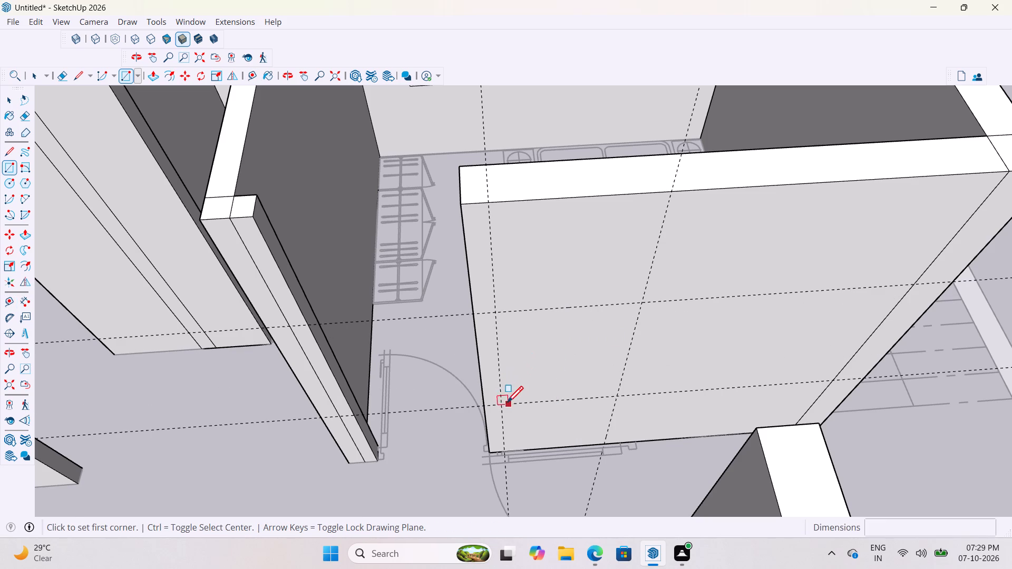
left_click(502, 408)
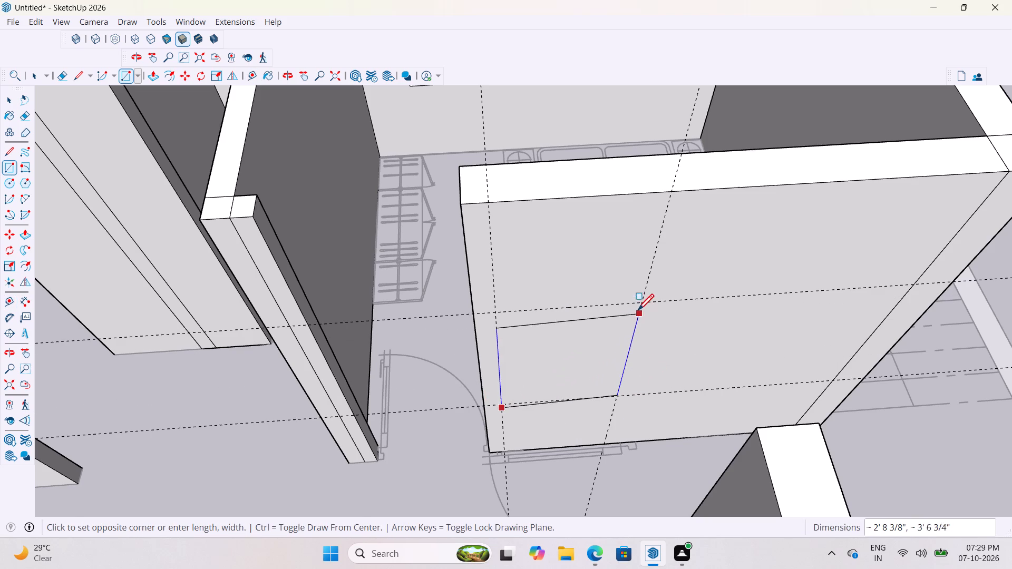
key("Right")
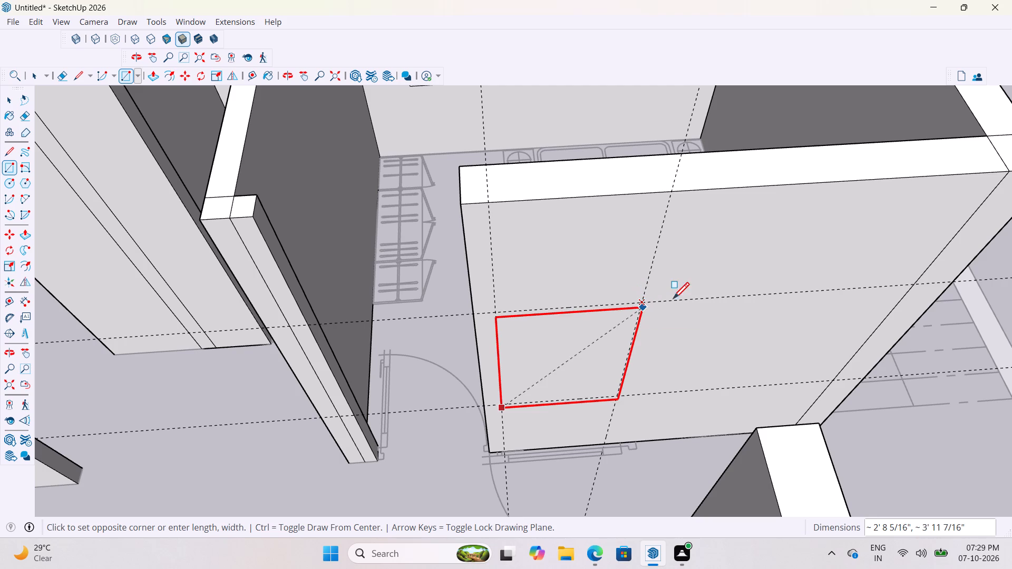
left_click(644, 298)
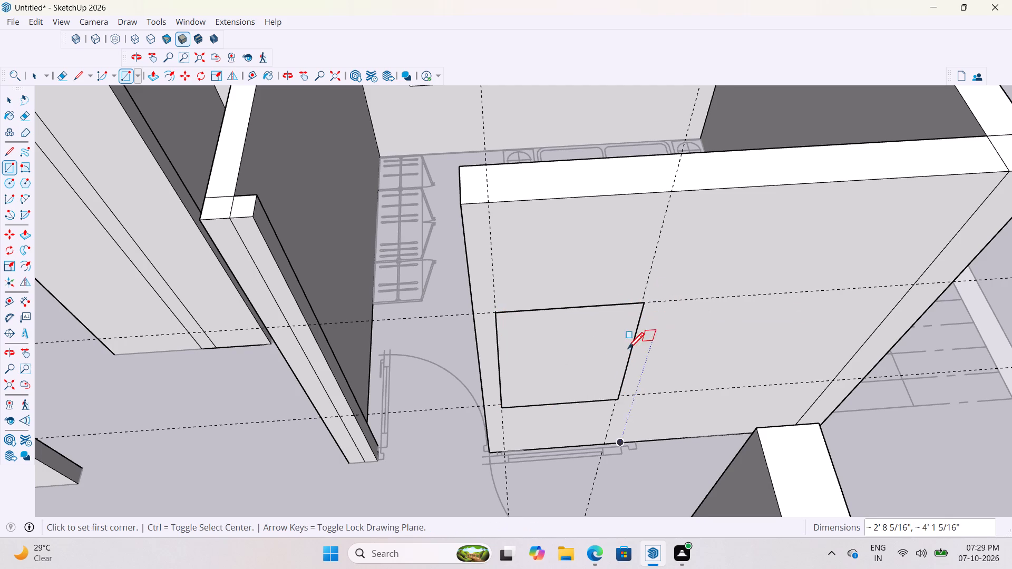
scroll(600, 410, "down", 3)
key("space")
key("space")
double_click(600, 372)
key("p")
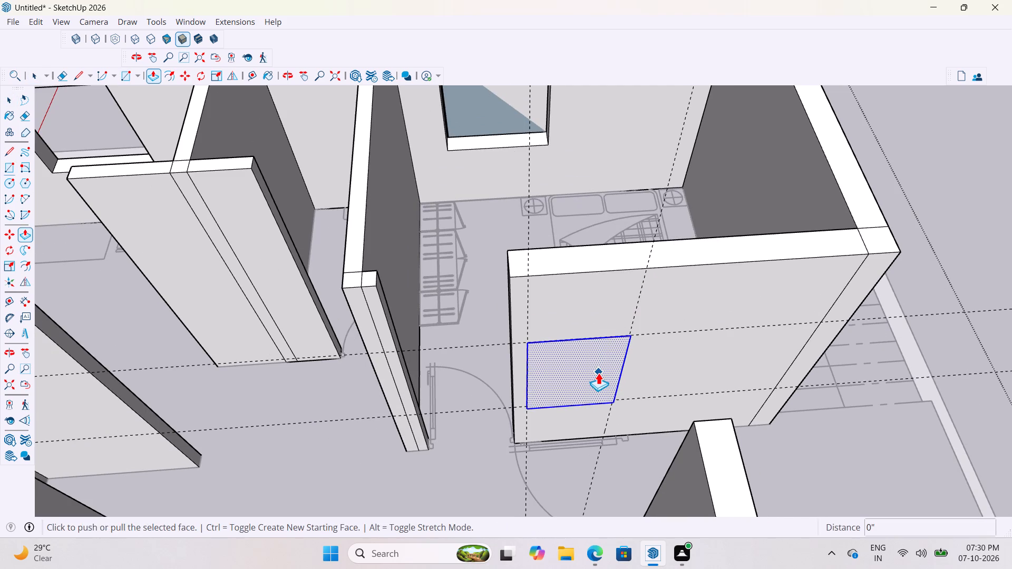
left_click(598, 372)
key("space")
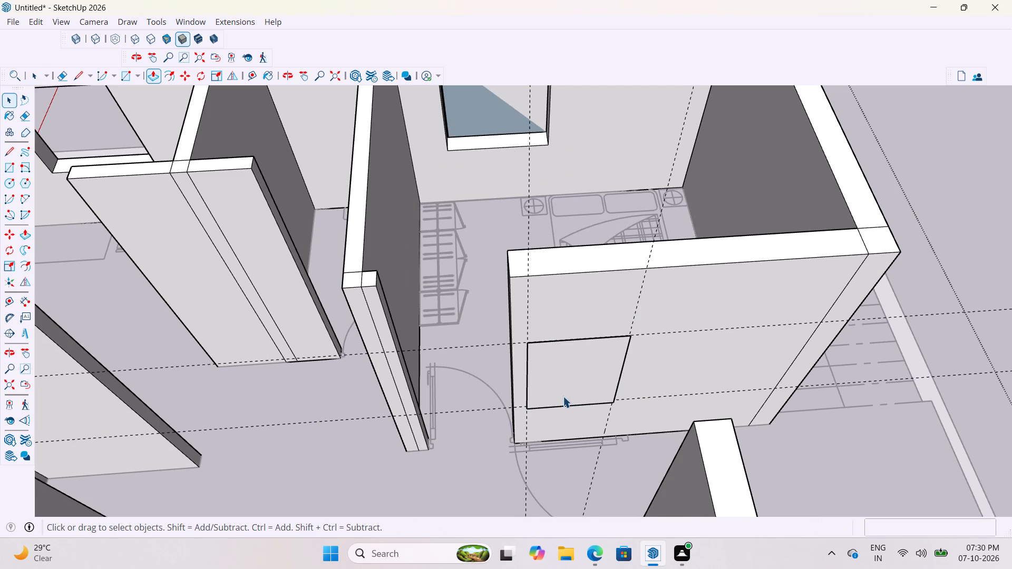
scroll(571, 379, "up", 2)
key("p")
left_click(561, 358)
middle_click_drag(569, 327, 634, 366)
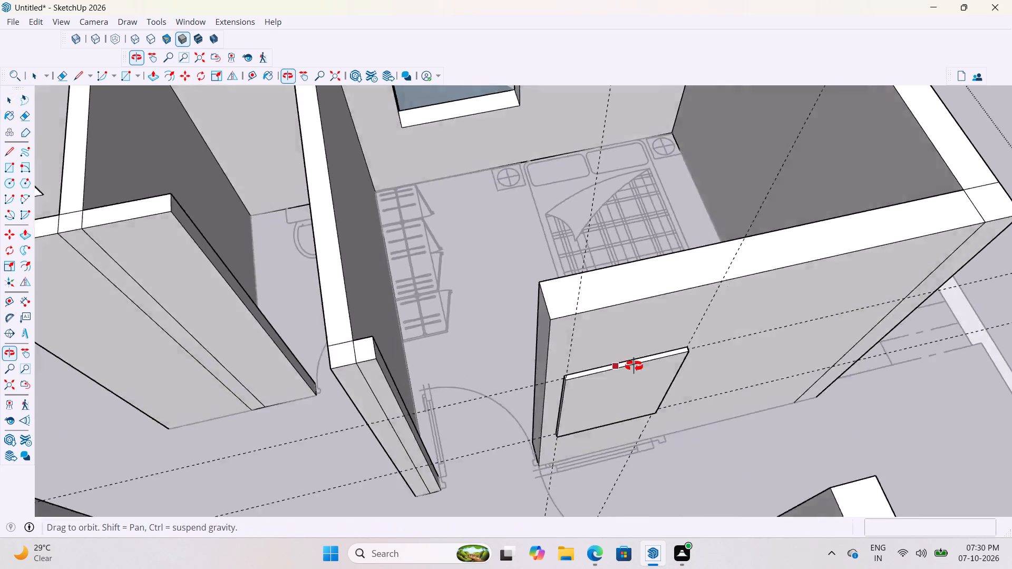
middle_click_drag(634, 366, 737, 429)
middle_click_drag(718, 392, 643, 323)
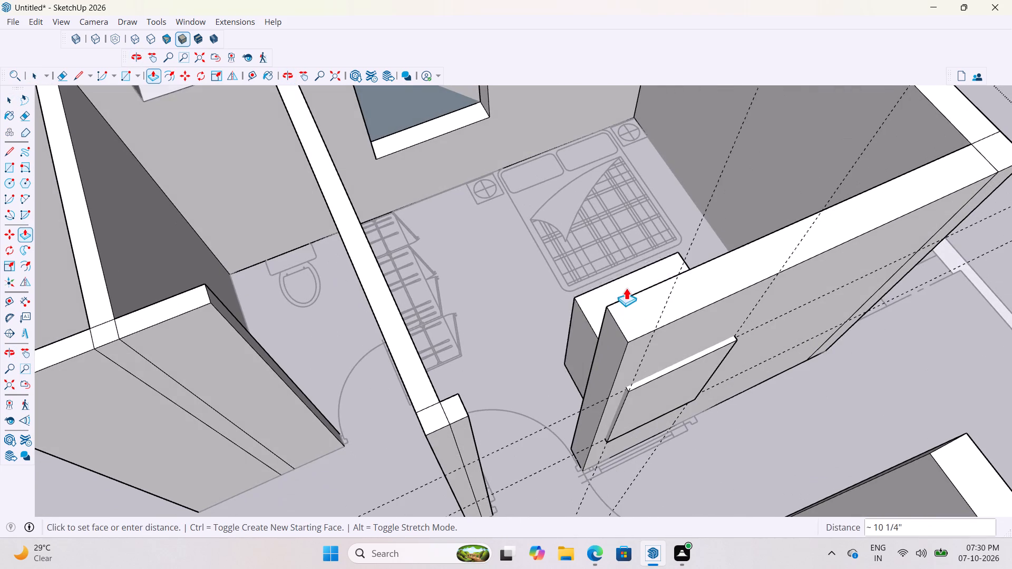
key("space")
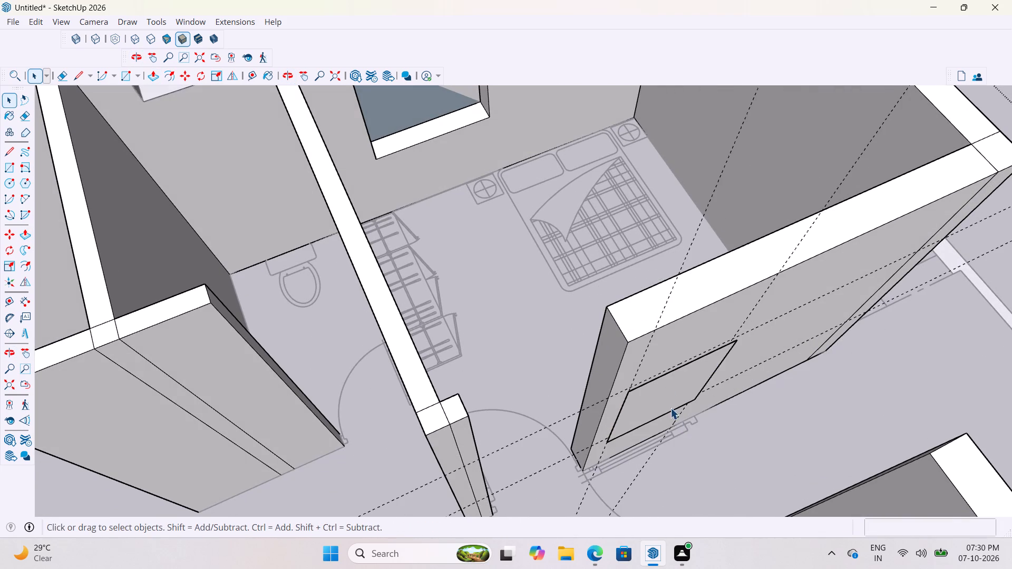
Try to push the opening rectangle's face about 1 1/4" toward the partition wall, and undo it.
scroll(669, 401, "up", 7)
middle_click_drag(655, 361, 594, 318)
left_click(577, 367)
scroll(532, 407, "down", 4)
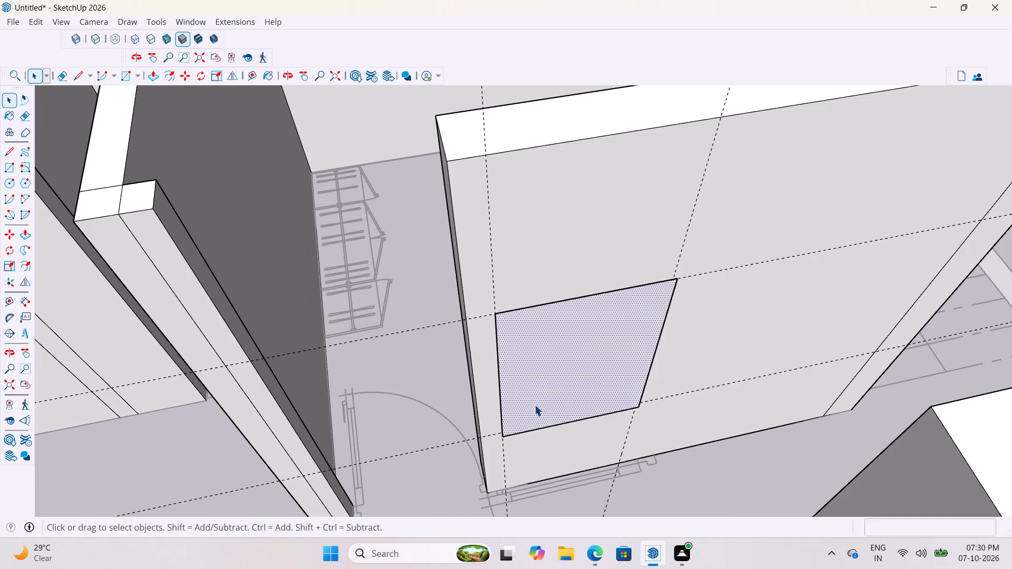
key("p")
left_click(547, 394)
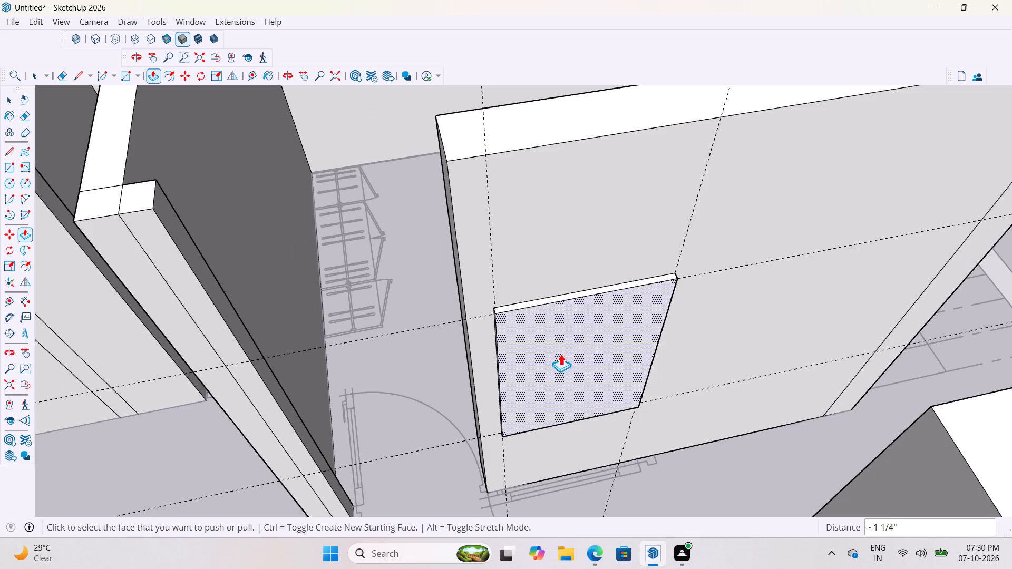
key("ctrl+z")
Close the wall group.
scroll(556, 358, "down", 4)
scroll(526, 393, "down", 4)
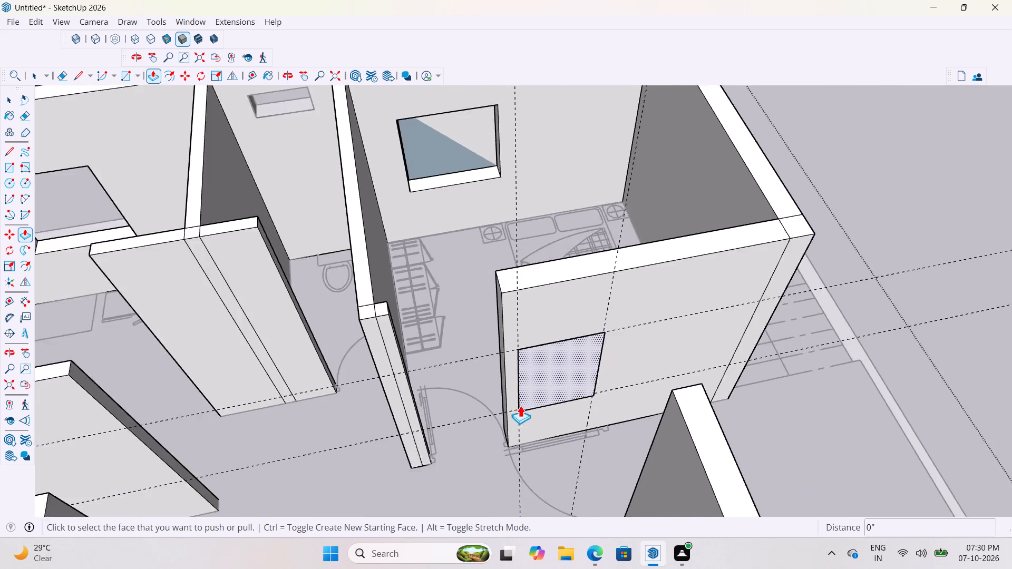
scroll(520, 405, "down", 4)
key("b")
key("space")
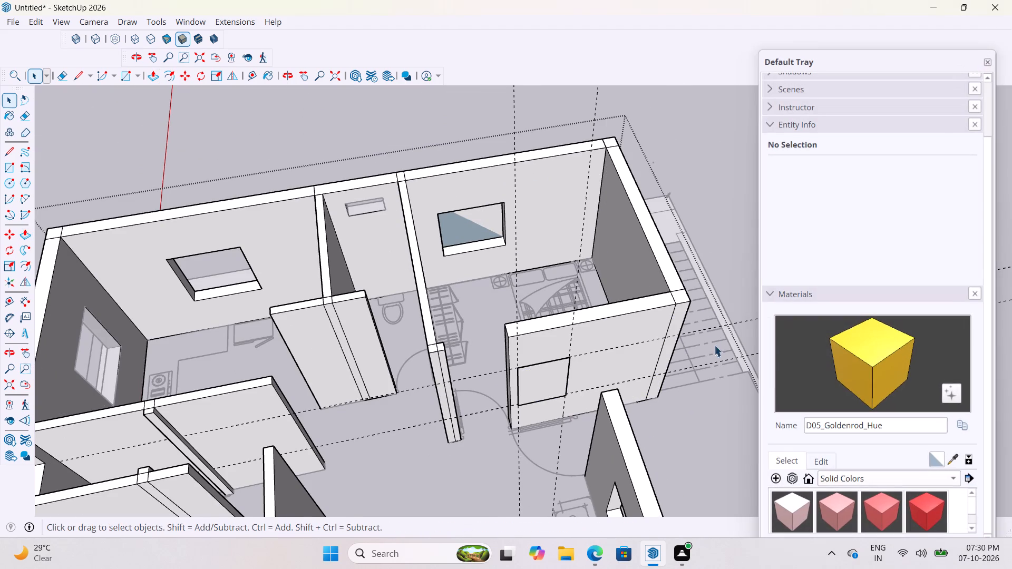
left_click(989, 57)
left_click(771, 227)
Reopen the wall group and push the opening rectangle's face into the bedroom partition wall.
scroll(733, 279, "down", 3)
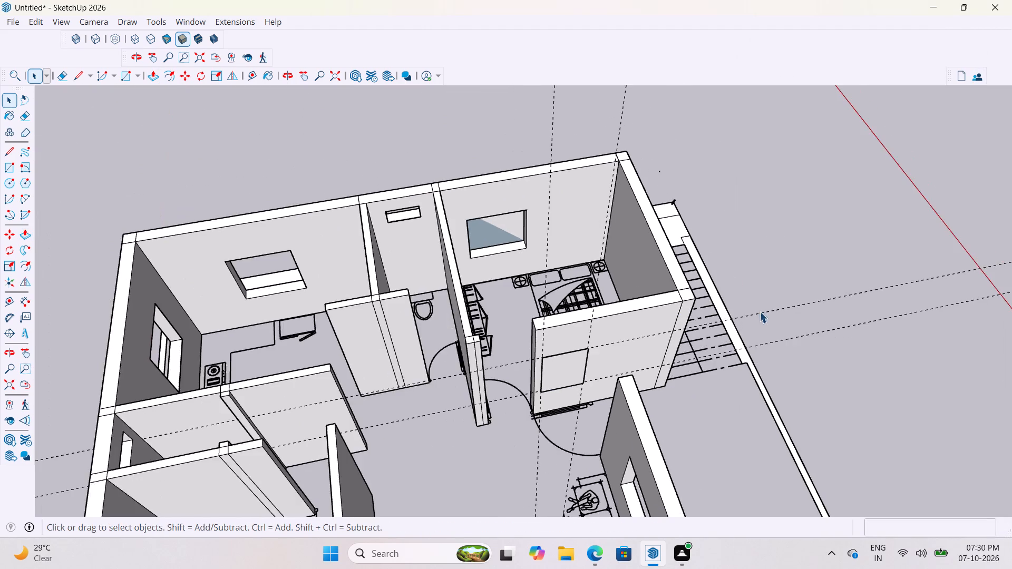
middle_click_drag(802, 329, 531, 358)
scroll(439, 421, "up", 11)
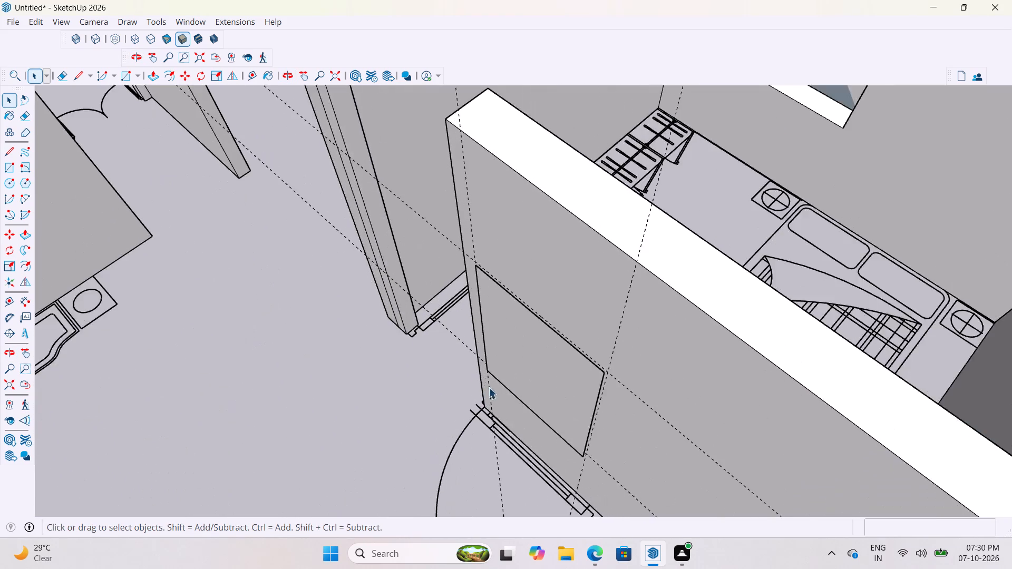
scroll(489, 387, "up", 5)
middle_click_drag(578, 349, 677, 311)
scroll(692, 269, "up", 2)
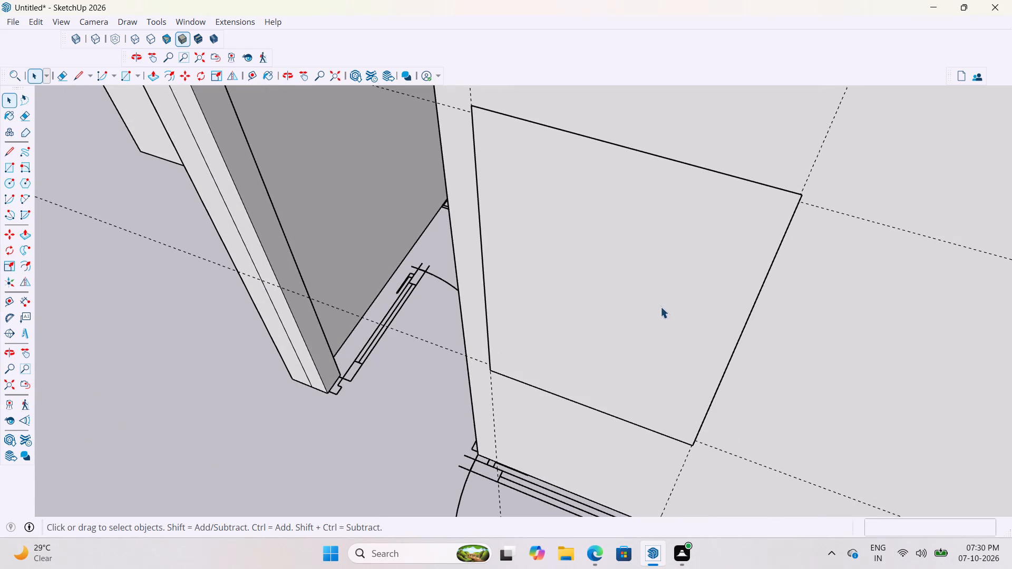
key("p")
key("space")
double_click(619, 333)
key("p")
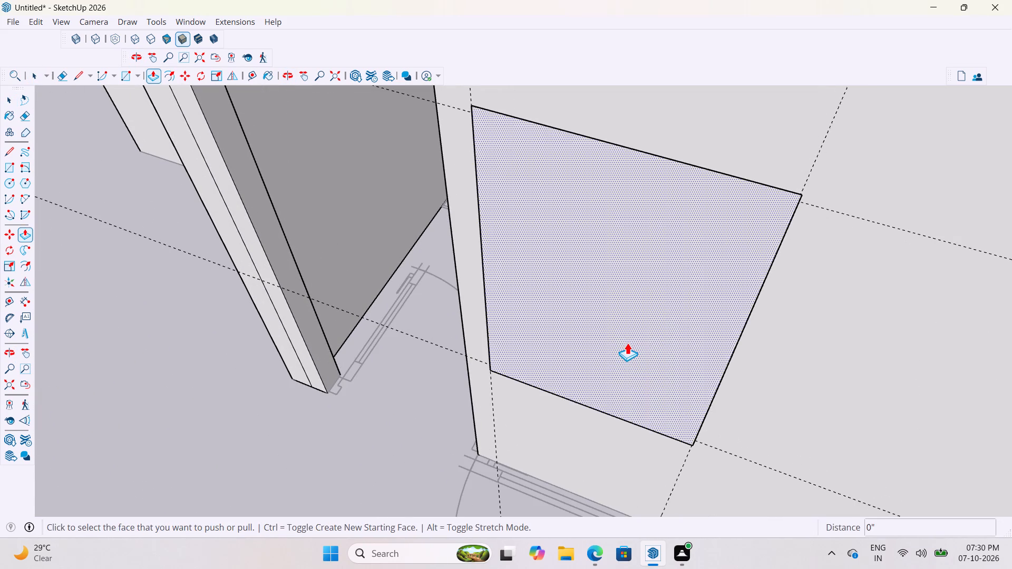
left_click(627, 342)
scroll(589, 406, "down", 11)
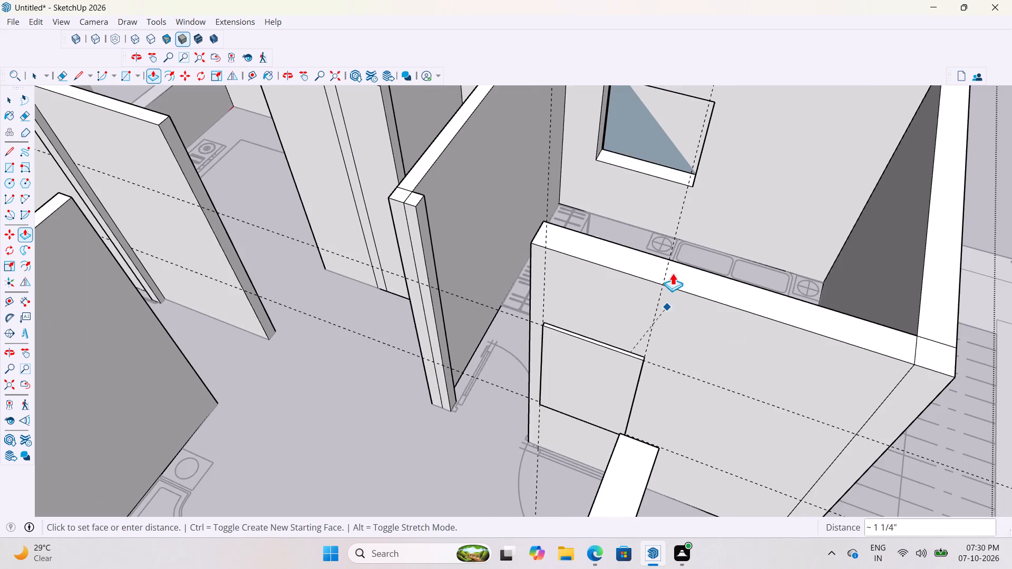
scroll(661, 258, "up", 2)
middle_click_drag(639, 268, 812, 379)
left_click(773, 349)
scroll(594, 345, "down", 4)
Delete the front face of the pushed opening rectangle on the partition wall.
middle_click_drag(674, 349, 592, 264)
scroll(631, 372, "up", 3)
left_click(630, 369)
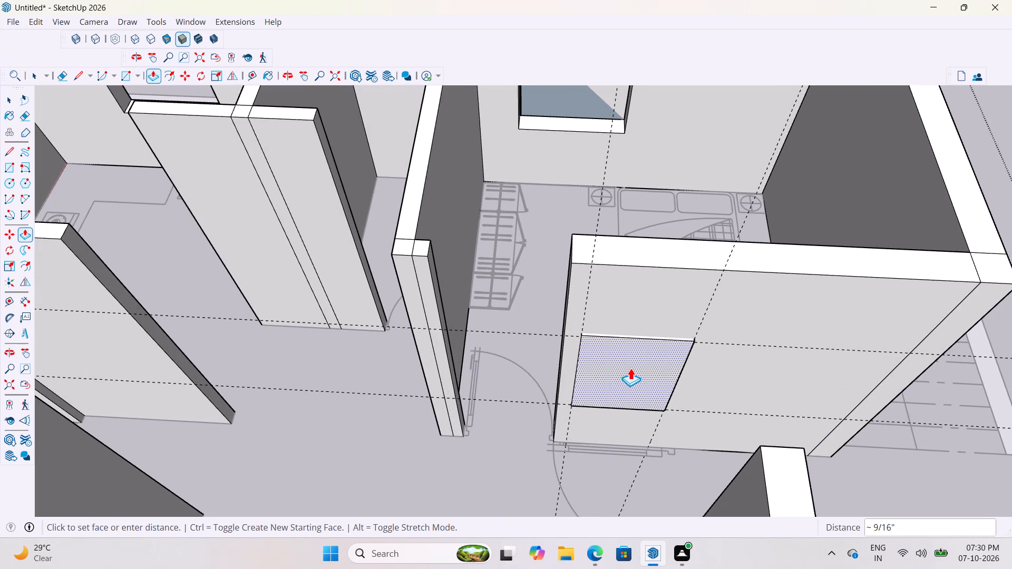
key("Delete")
scroll(630, 368, "up", 3)
key("space")
Examine the opening and the wall face around it from several angles, and close the wall group.
left_click(621, 375)
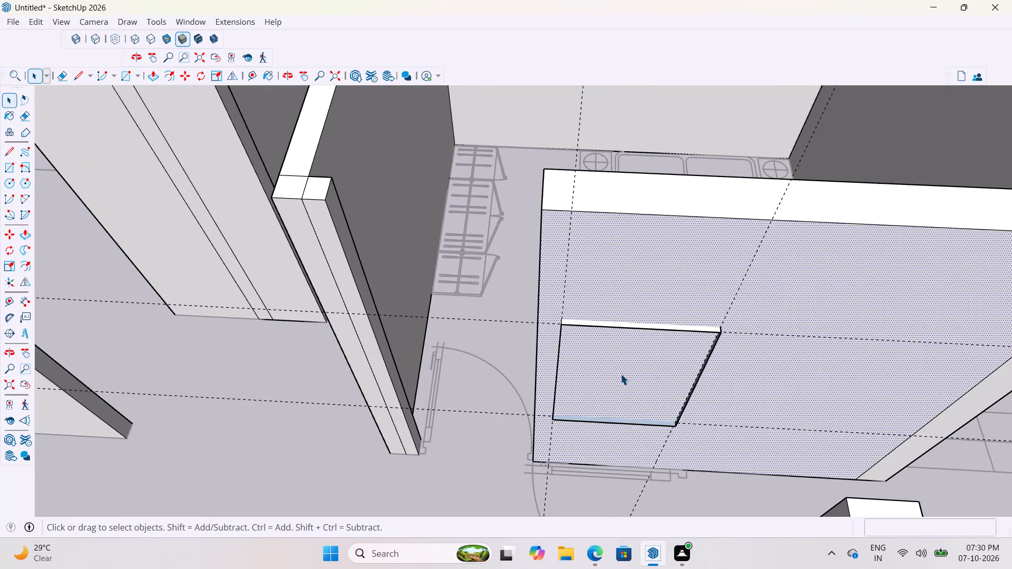
scroll(620, 374, "up", 3)
double_click(620, 374)
scroll(523, 347, "down", 7)
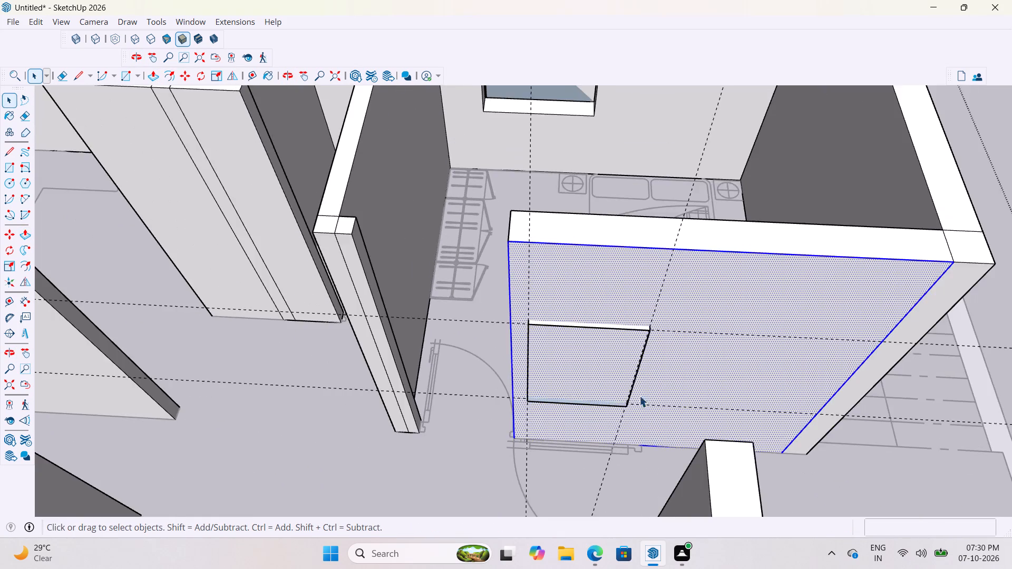
middle_click_drag(639, 384, 629, 315)
scroll(600, 252, "up", 4)
middle_click(605, 247)
scroll(531, 317, "down", 8)
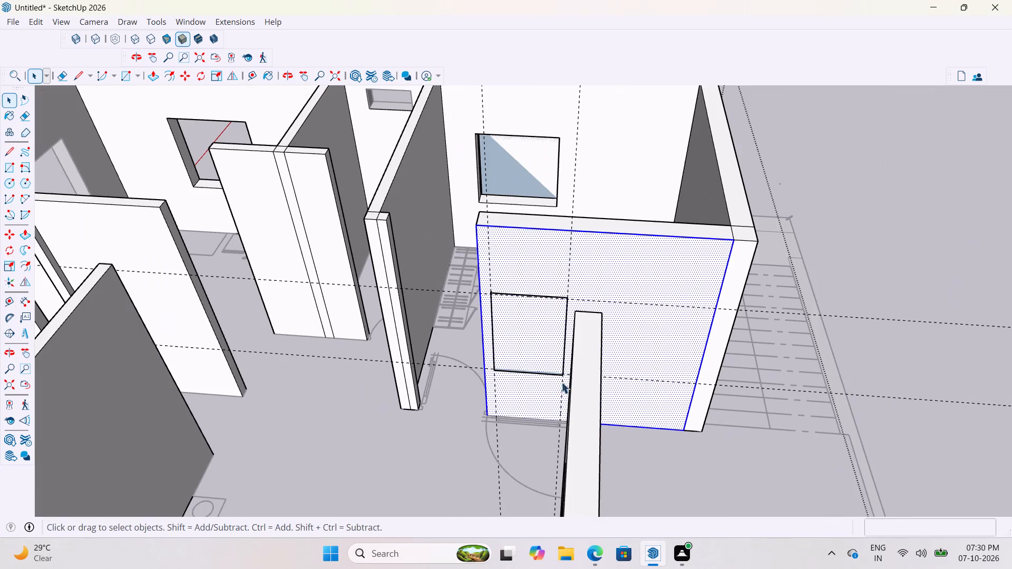
middle_click_drag(650, 347, 669, 361)
left_click(843, 251)
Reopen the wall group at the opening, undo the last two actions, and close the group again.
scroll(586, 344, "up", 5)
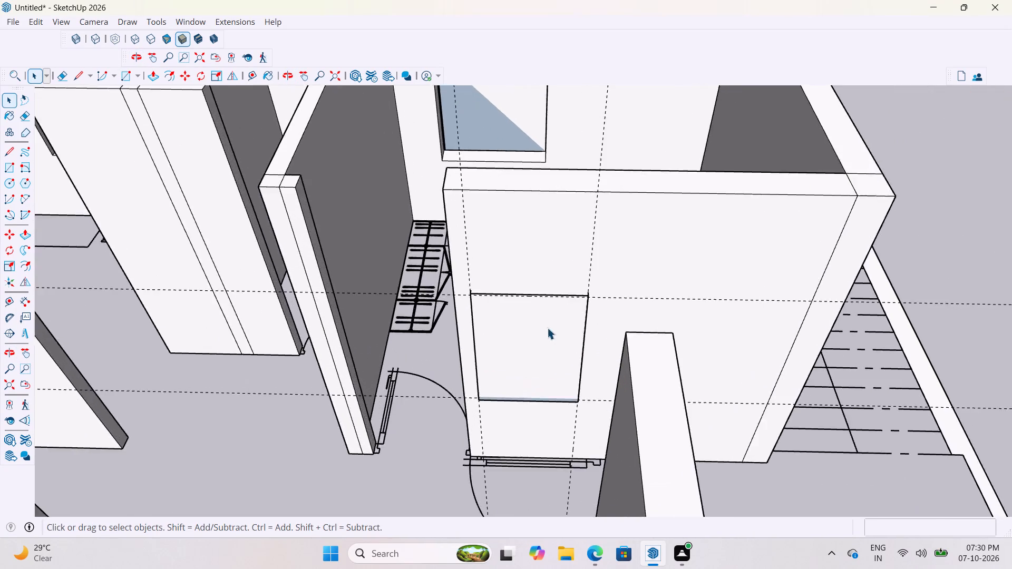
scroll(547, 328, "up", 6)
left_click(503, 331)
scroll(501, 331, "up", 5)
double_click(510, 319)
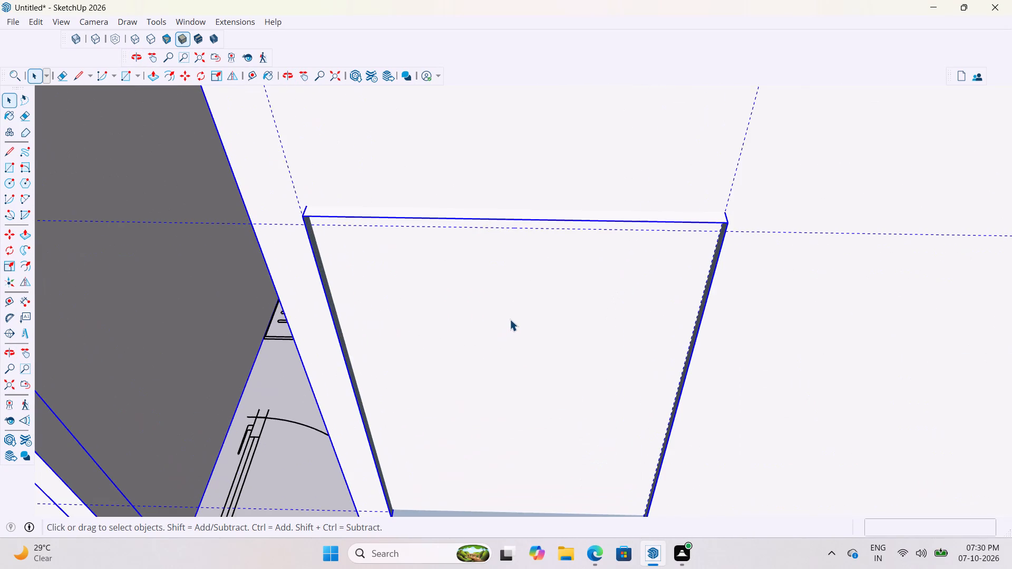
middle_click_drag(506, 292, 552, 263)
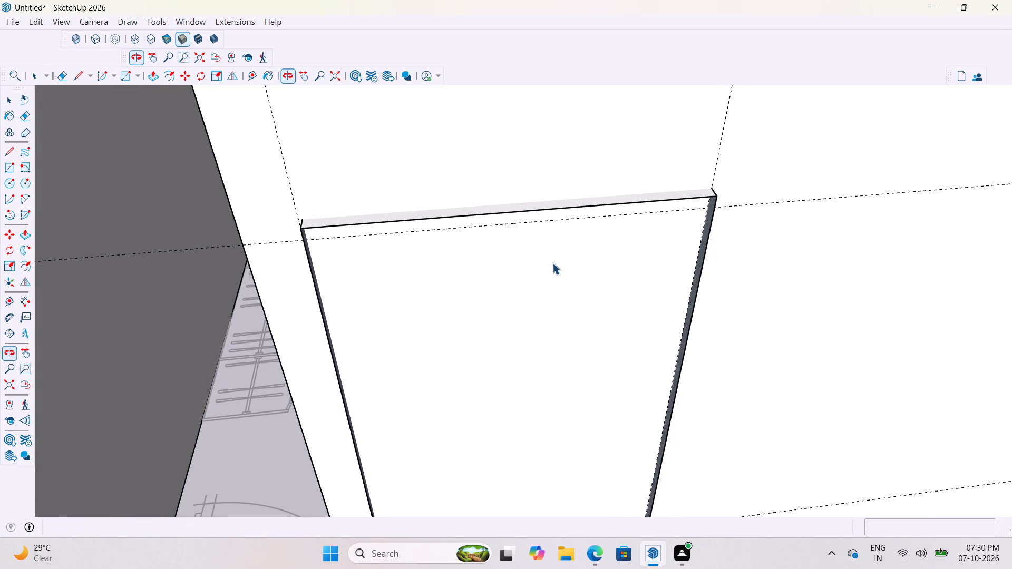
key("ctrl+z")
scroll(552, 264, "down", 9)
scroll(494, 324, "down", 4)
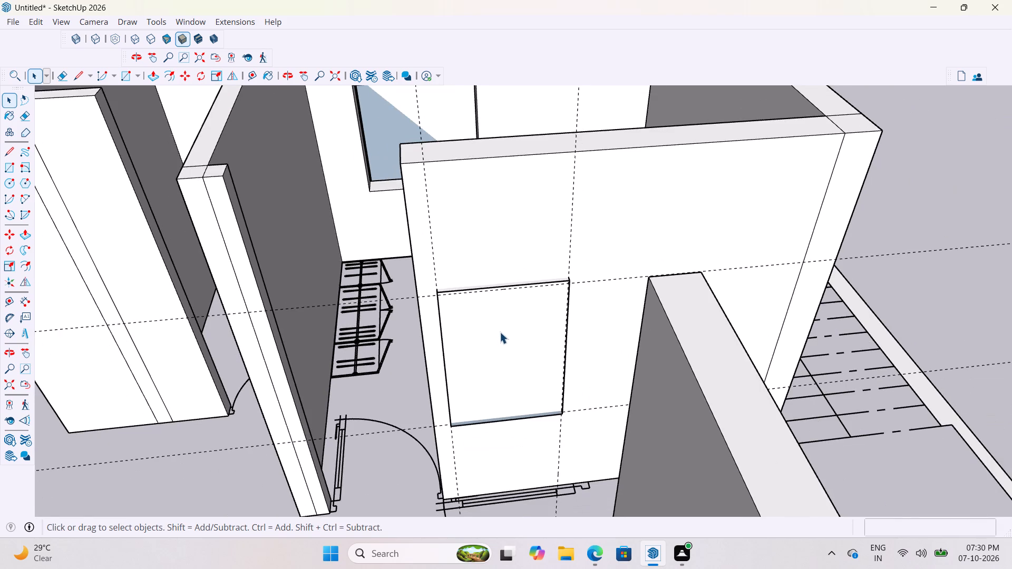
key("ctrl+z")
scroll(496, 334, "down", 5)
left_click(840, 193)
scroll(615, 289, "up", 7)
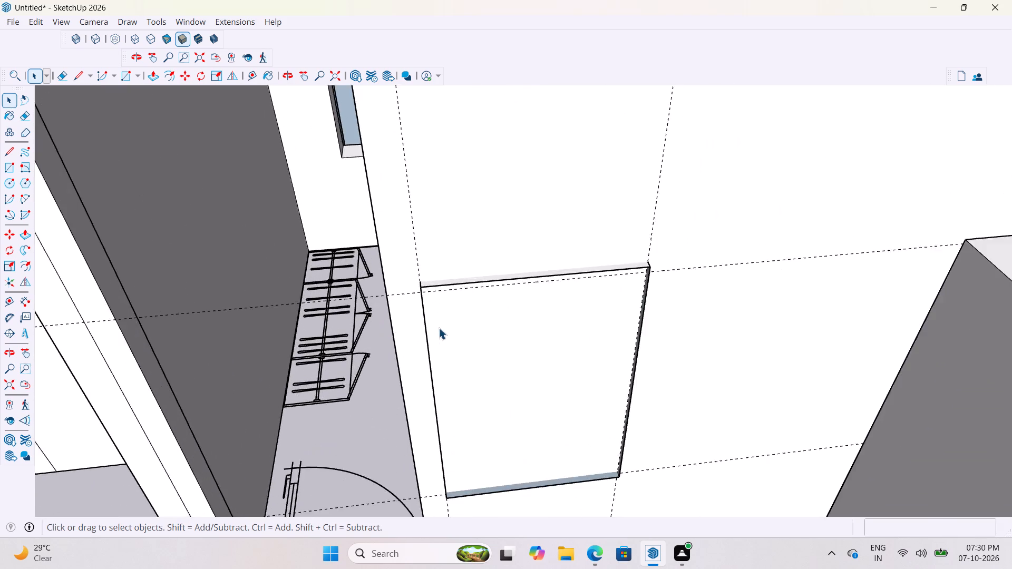
Undo the earlier pushes of the opening rectangle on the bedroom partition wall, back to the flat rectangle.
scroll(439, 328, "up", 9)
middle_click_drag(446, 275, 494, 307)
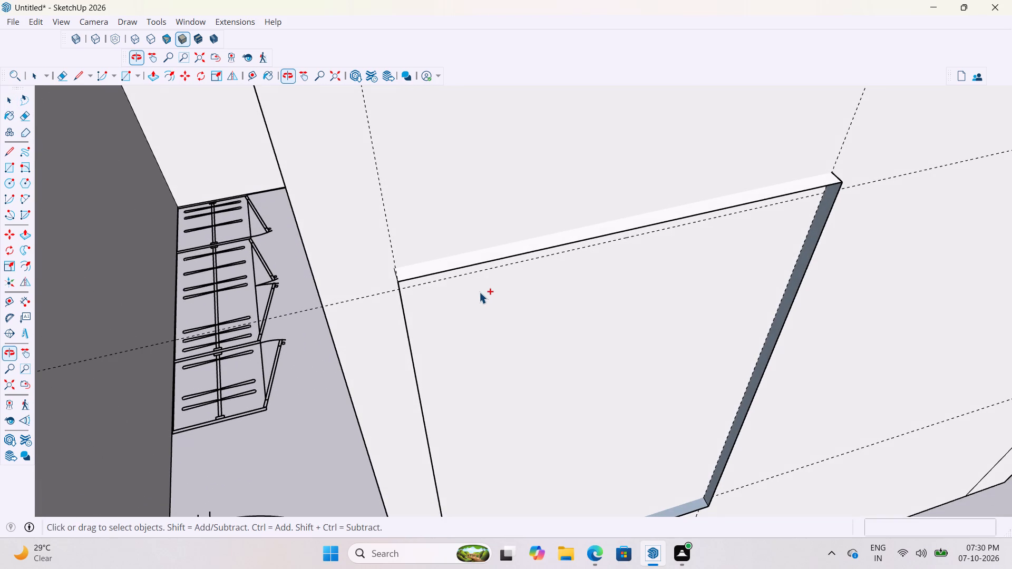
key("ctrl+z")
key("ctrl+z")
scroll(468, 298, "down", 4)
middle_click_drag(502, 333, 427, 321)
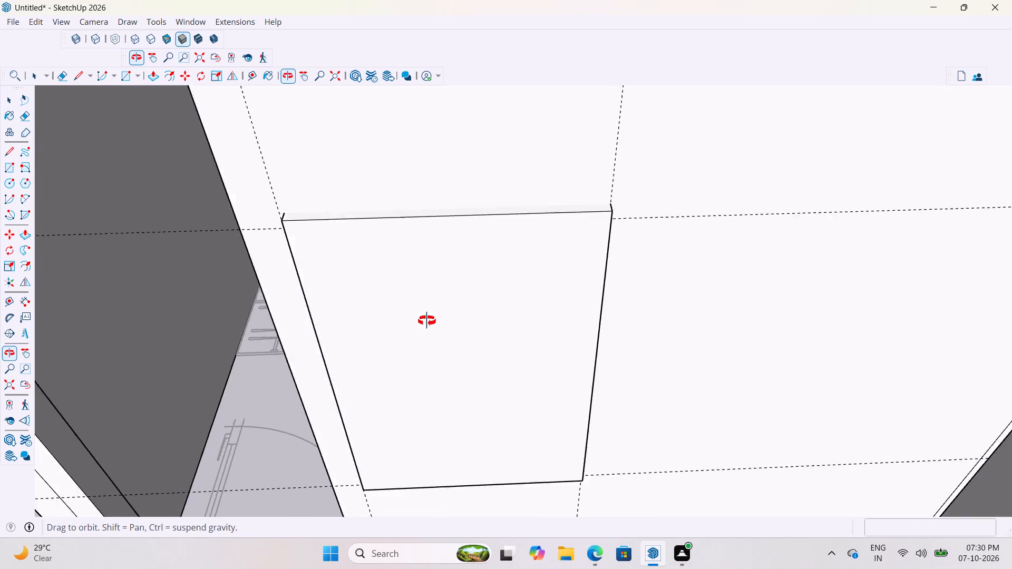
middle_click_drag(427, 321, 369, 349)
key("ctrl+z")
scroll(489, 329, "up", 1)
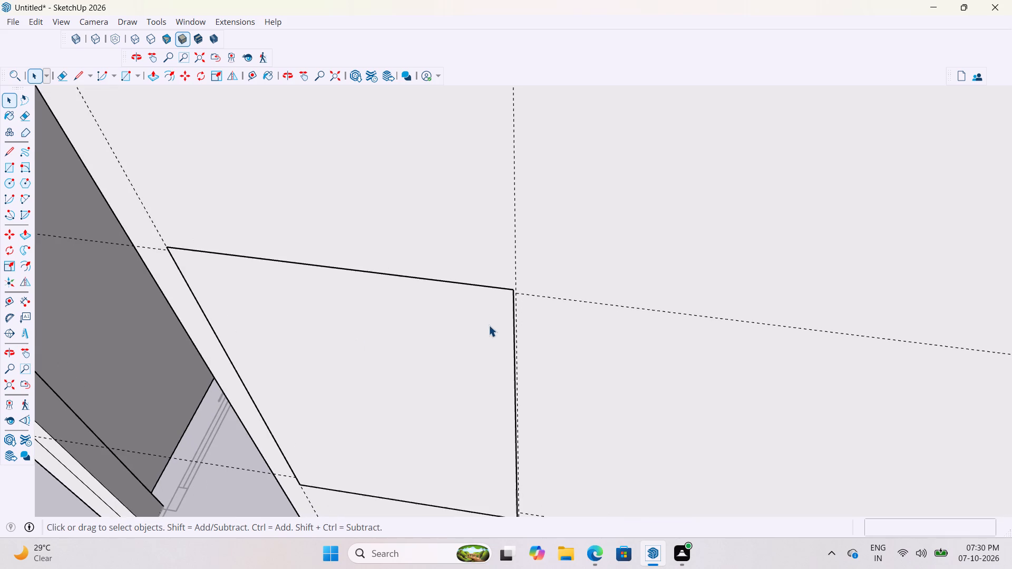
scroll(489, 325, "up", 1)
middle_click_drag(513, 284, 534, 249)
scroll(573, 292, "down", 17)
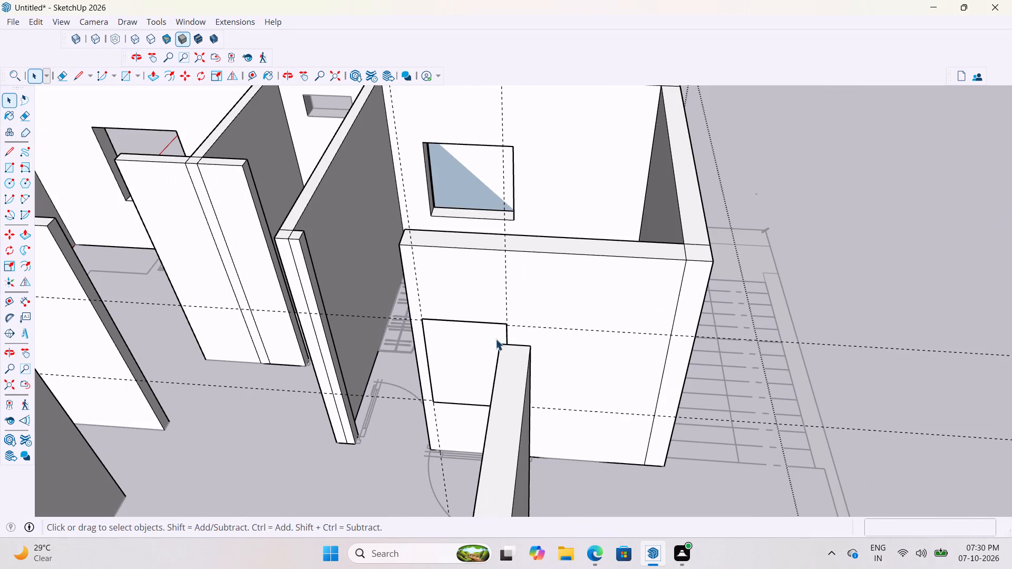
Push the opening rectangle's face into the bedroom partition wall with Push/Pull.
key("p")
left_click(461, 344)
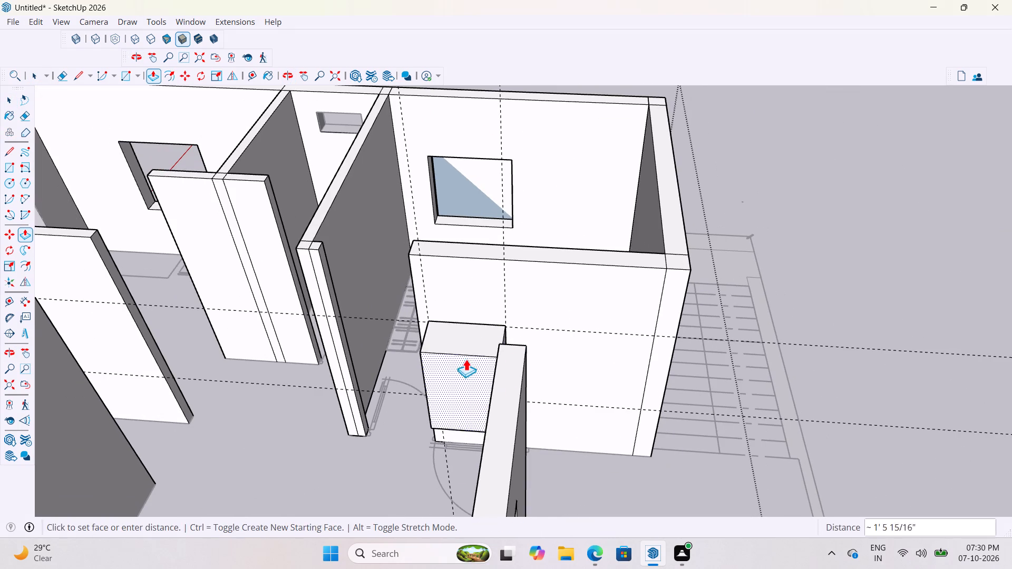
middle_click_drag(468, 356, 598, 411)
left_click(575, 320)
scroll(599, 352, "down", 4)
scroll(578, 397, "up", 8)
key("space")
scroll(577, 375, "up", 4)
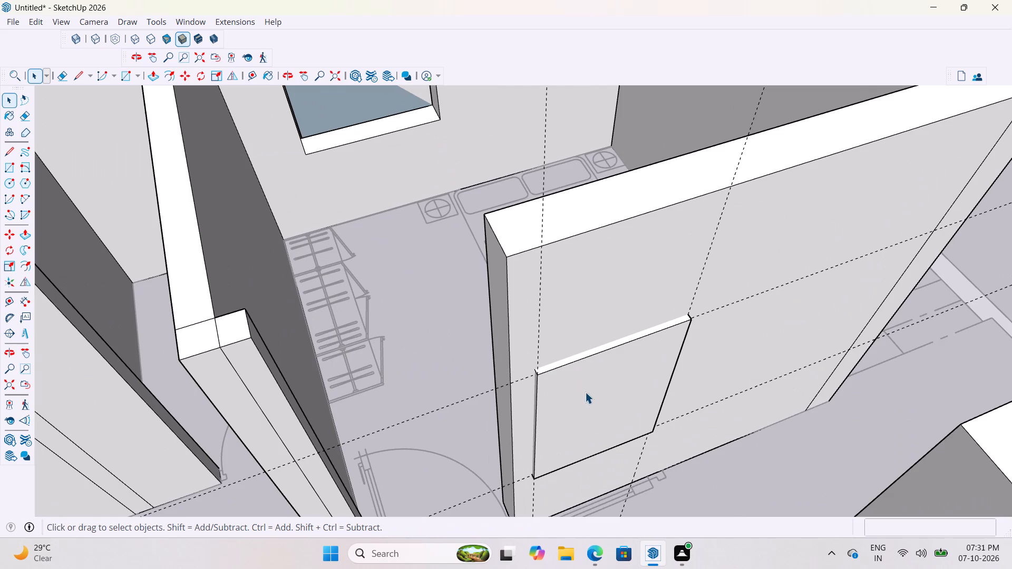
Push the recessed face about 1 1/4" further to cut through the partition wall, and close the wall group.
key("p")
left_click(606, 417)
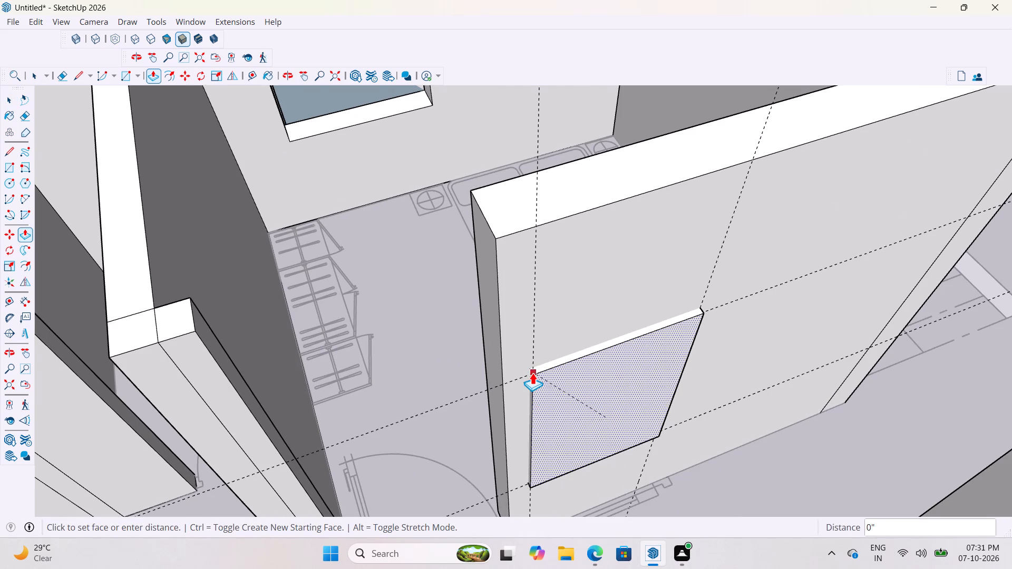
left_click(525, 372)
scroll(552, 391, "down", 4)
scroll(599, 377, "up", 2)
scroll(568, 421, "down", 3)
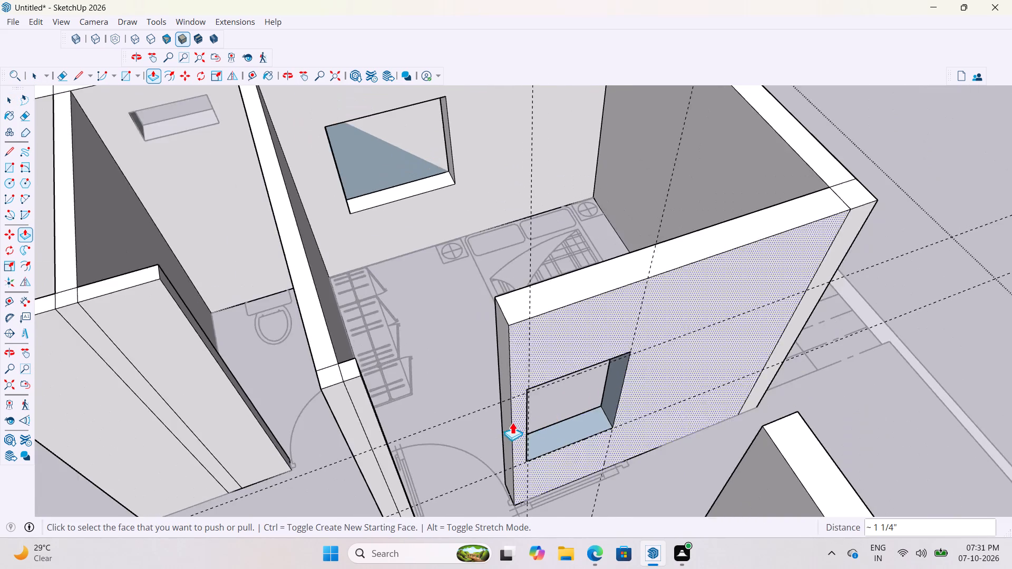
scroll(512, 422, "down", 4)
middle_click_drag(731, 376, 470, 366)
key("space")
left_click(885, 289)
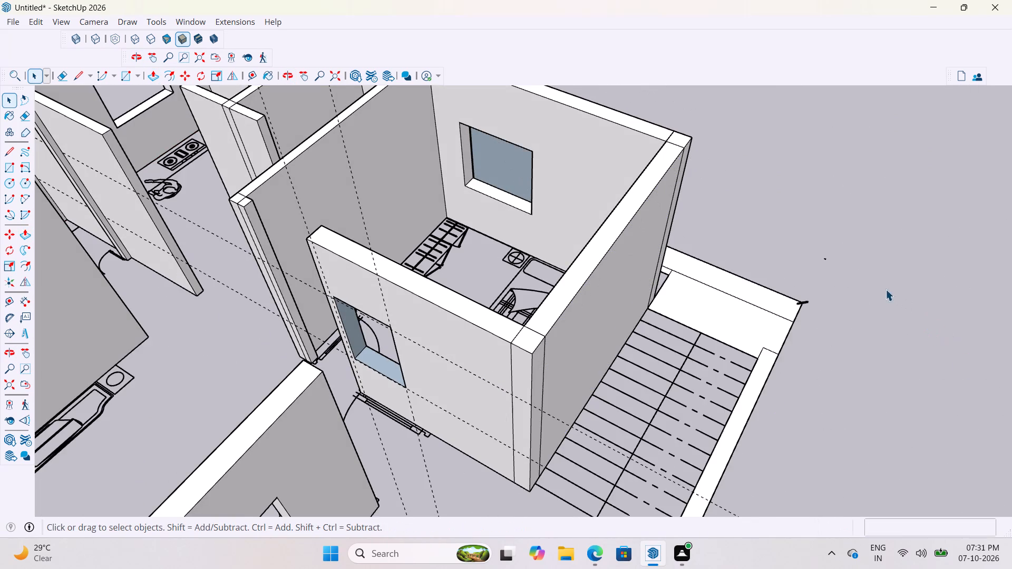
Delete all the guide lines in the model.
scroll(431, 367, "up", 2)
scroll(480, 306, "down", 5)
scroll(959, 325, "down", 8)
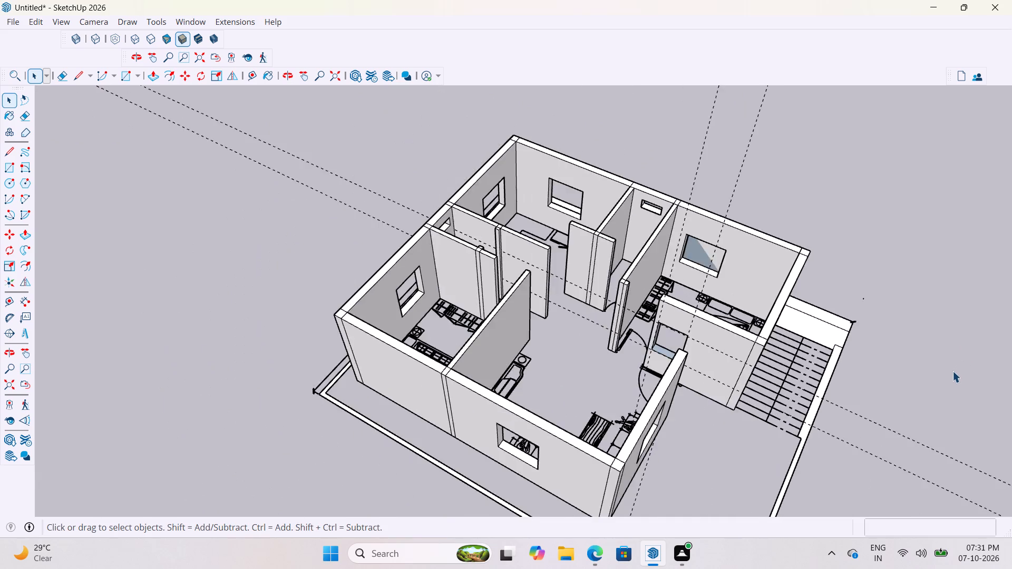
middle_click_drag(925, 369, 637, 347)
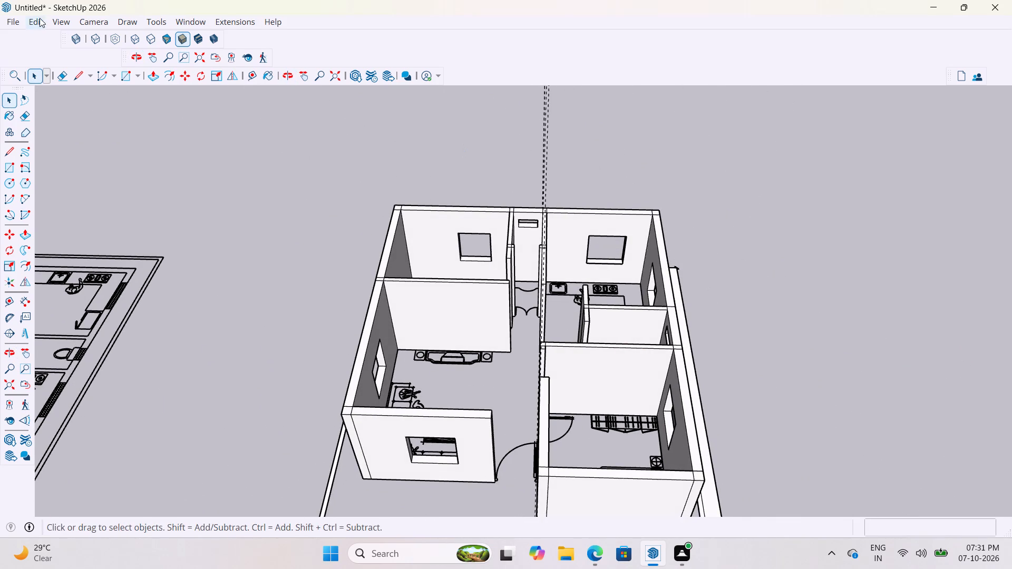
left_click(40, 18)
left_click(59, 152)
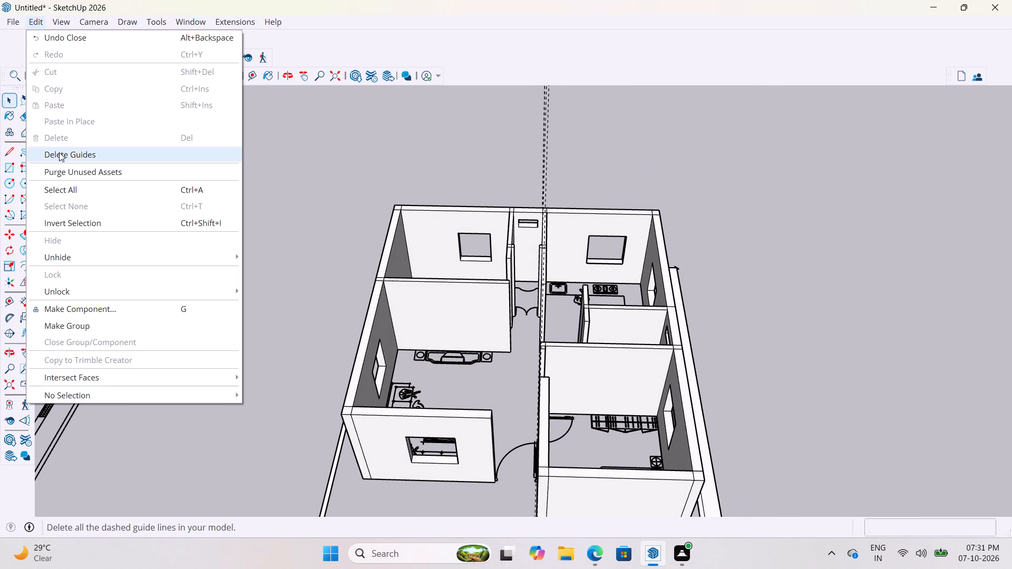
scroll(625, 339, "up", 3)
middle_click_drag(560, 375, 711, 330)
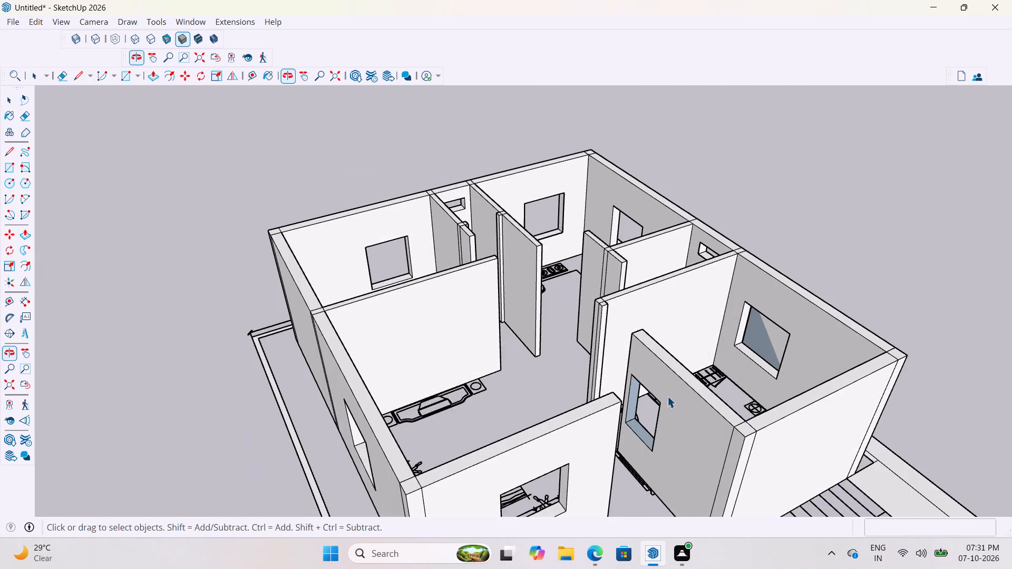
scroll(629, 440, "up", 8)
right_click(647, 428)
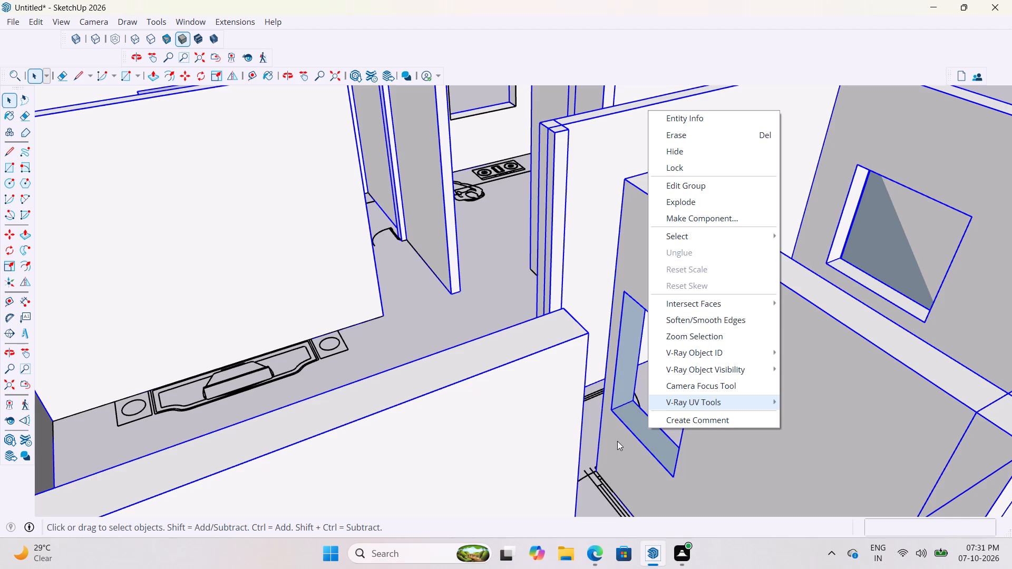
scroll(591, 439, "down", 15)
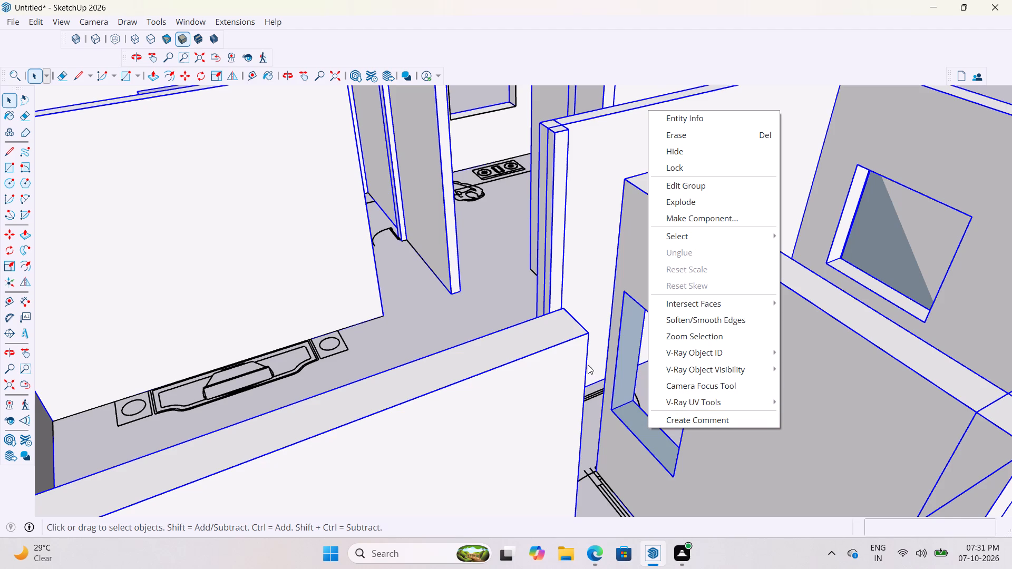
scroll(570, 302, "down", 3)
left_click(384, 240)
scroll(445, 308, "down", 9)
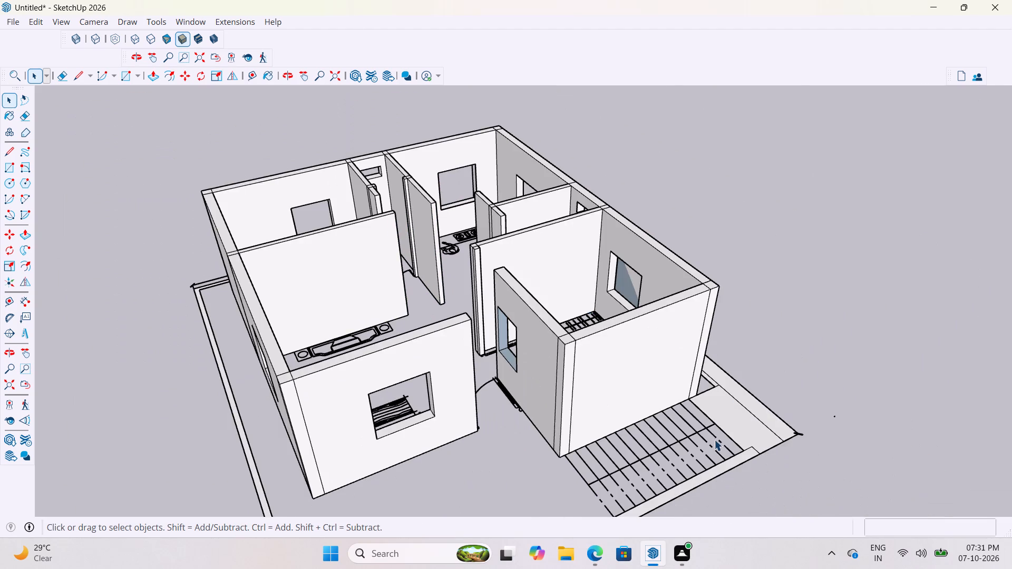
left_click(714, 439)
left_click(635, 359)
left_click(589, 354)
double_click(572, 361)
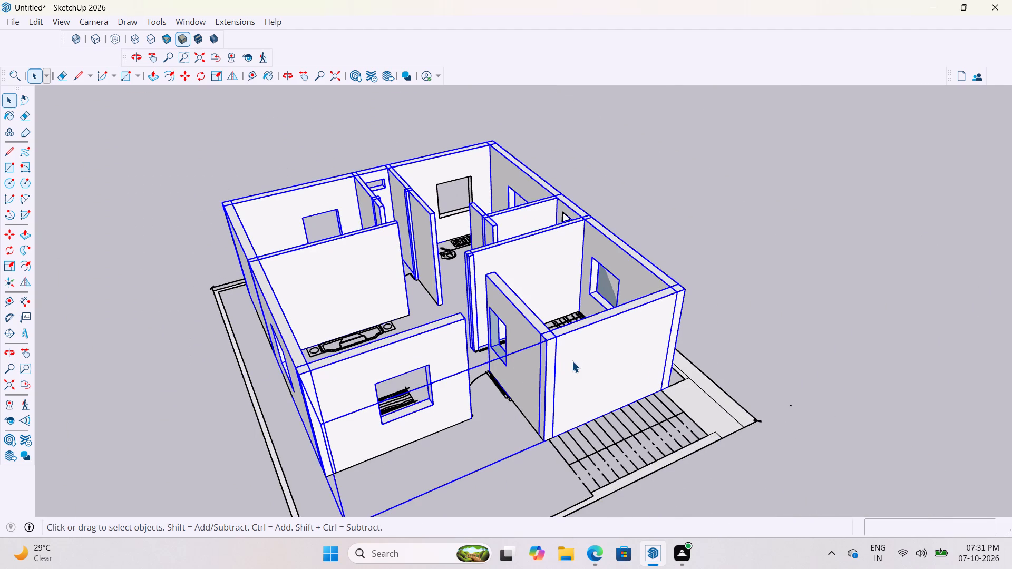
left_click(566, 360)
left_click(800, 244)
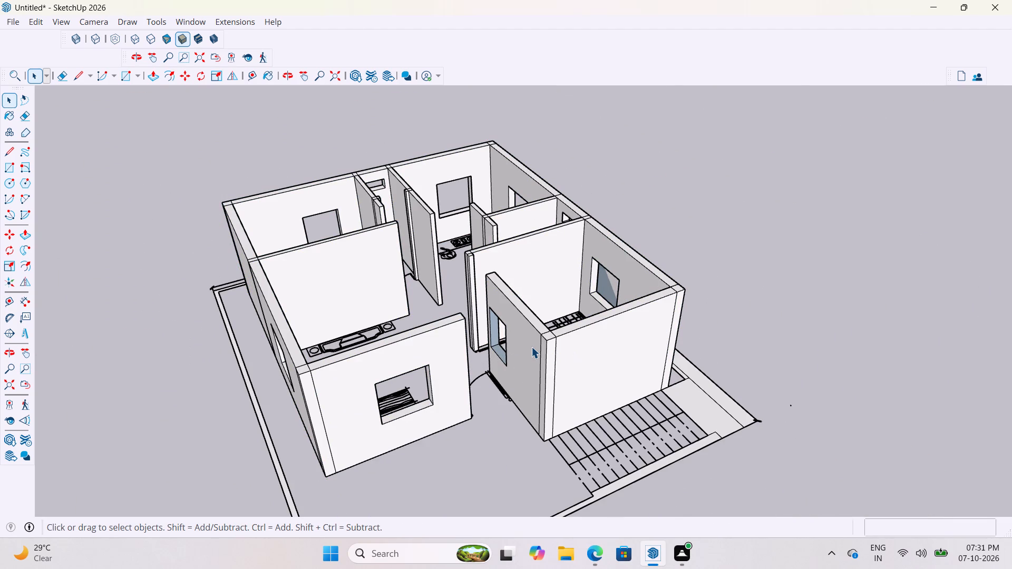
Open the wall group and reverse the sill face of the new opening in the bedroom partition wall.
left_click(533, 347)
double_click(538, 362)
scroll(536, 356, "up", 2)
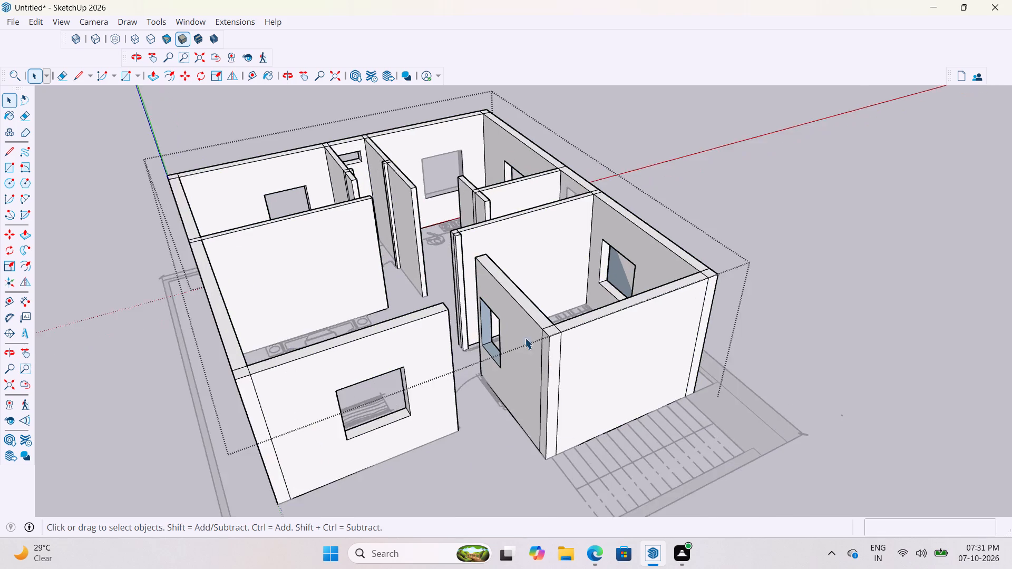
scroll(525, 338, "up", 6)
scroll(476, 334, "up", 3)
middle_click_drag(476, 334, 582, 344)
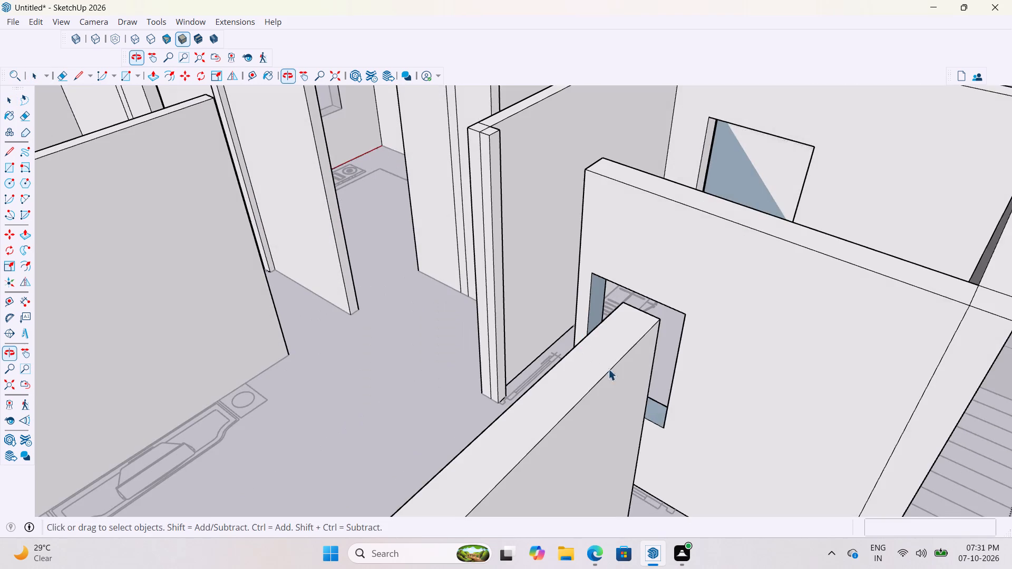
scroll(643, 354, "up", 2)
middle_click_drag(655, 342, 785, 413)
scroll(785, 414, "down", 1)
right_click(672, 370)
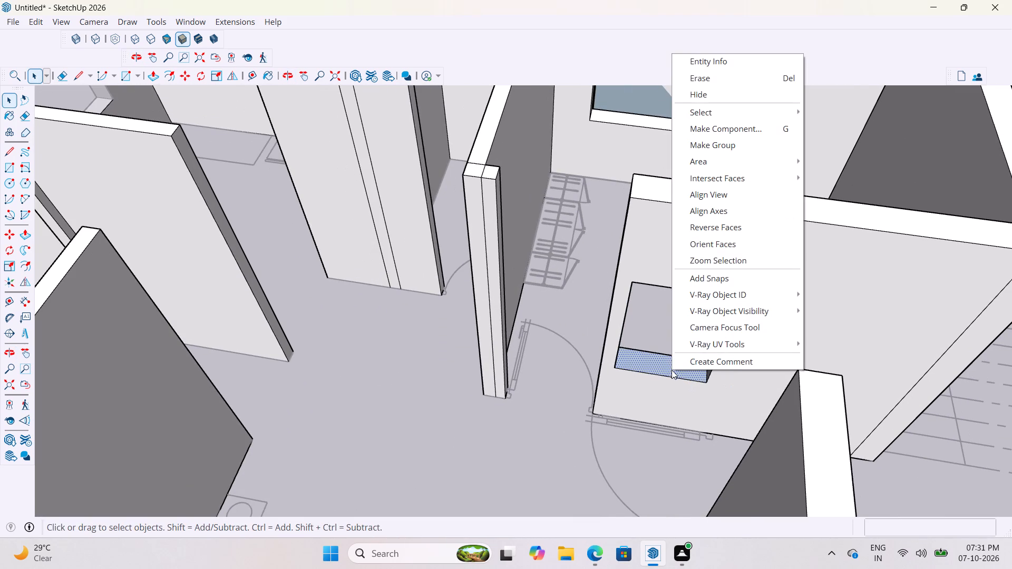
left_click(721, 230)
Reverse both side faces of the partition wall opening and close the wall group.
scroll(715, 304, "up", 3)
middle_click_drag(670, 348, 557, 319)
right_click(481, 282)
left_click(542, 175)
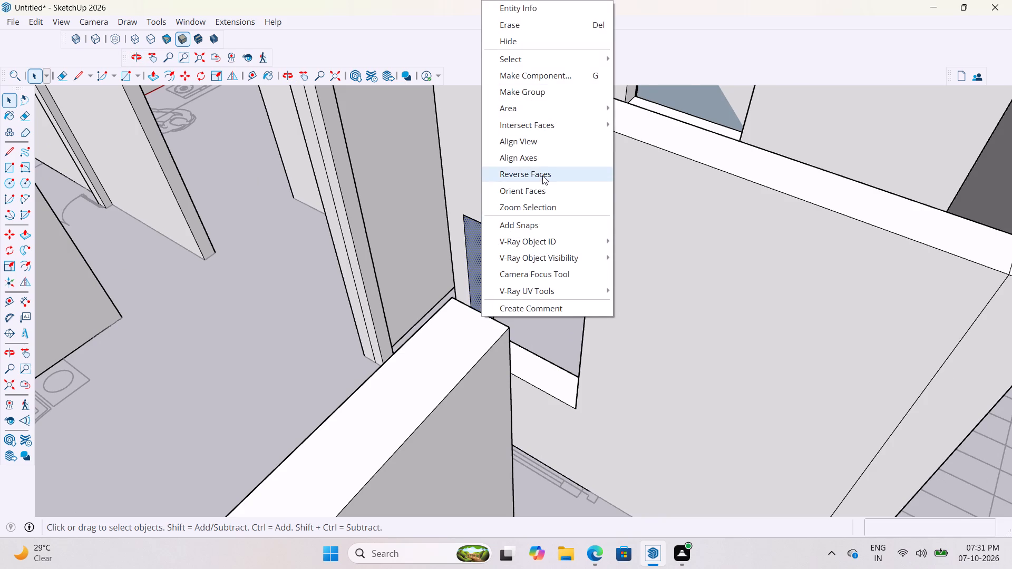
scroll(600, 319, "up", 1)
middle_click_drag(603, 319, 814, 361)
right_click(773, 301)
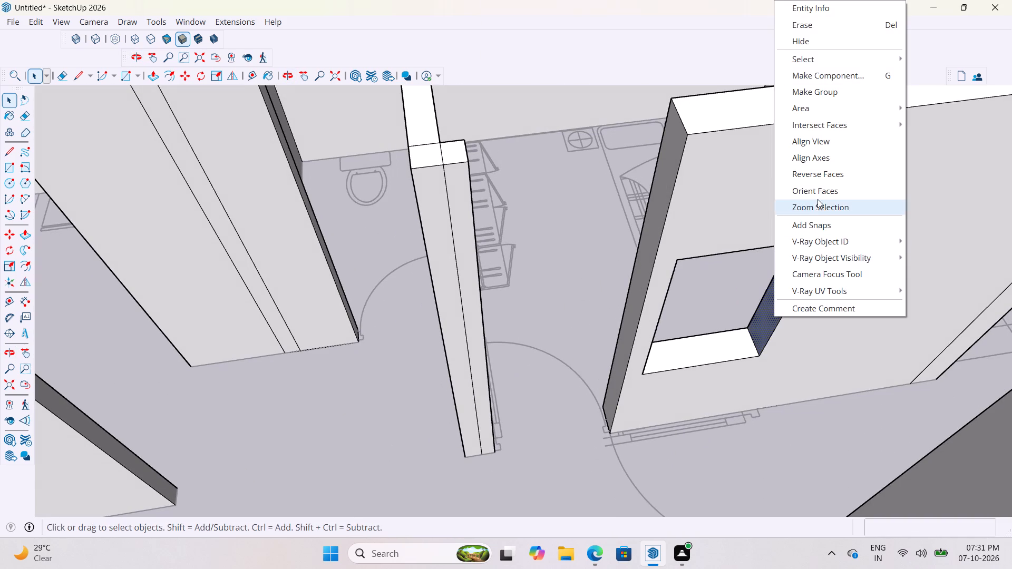
left_click(823, 178)
scroll(670, 389, "down", 13)
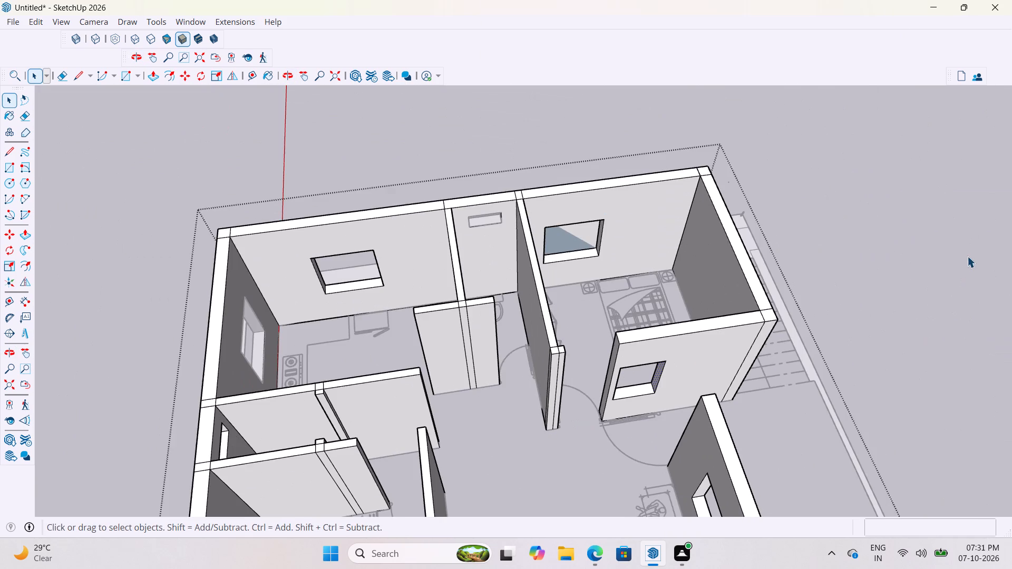
left_click(967, 256)
Reopen the wall group and delete both faces closing the window opening in that bedroom's outer wall.
middle_click_drag(854, 341, 343, 319)
scroll(505, 340, "up", 2)
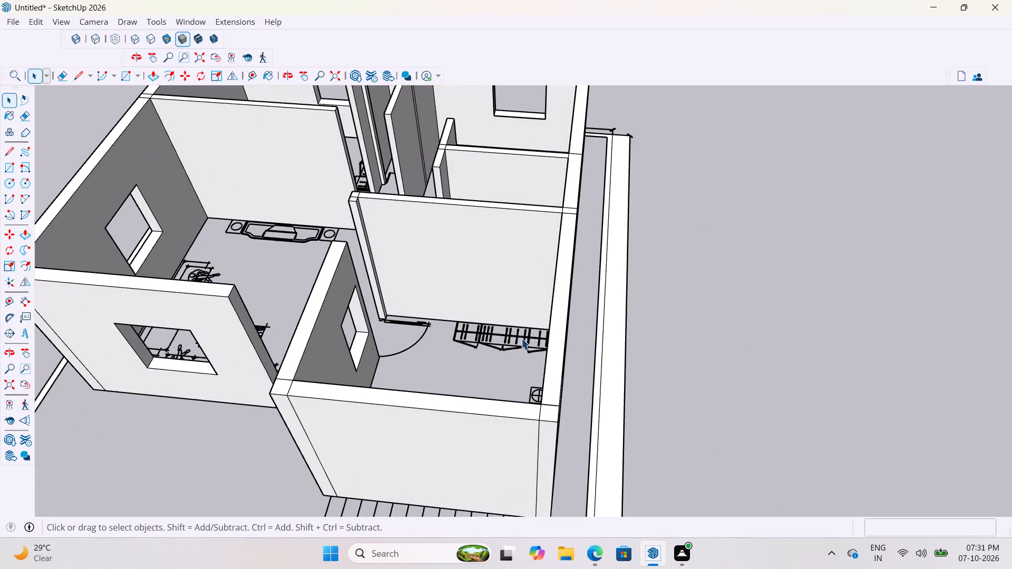
middle_click_drag(524, 339, 791, 343)
scroll(713, 256, "up", 6)
middle_click_drag(679, 270, 738, 192)
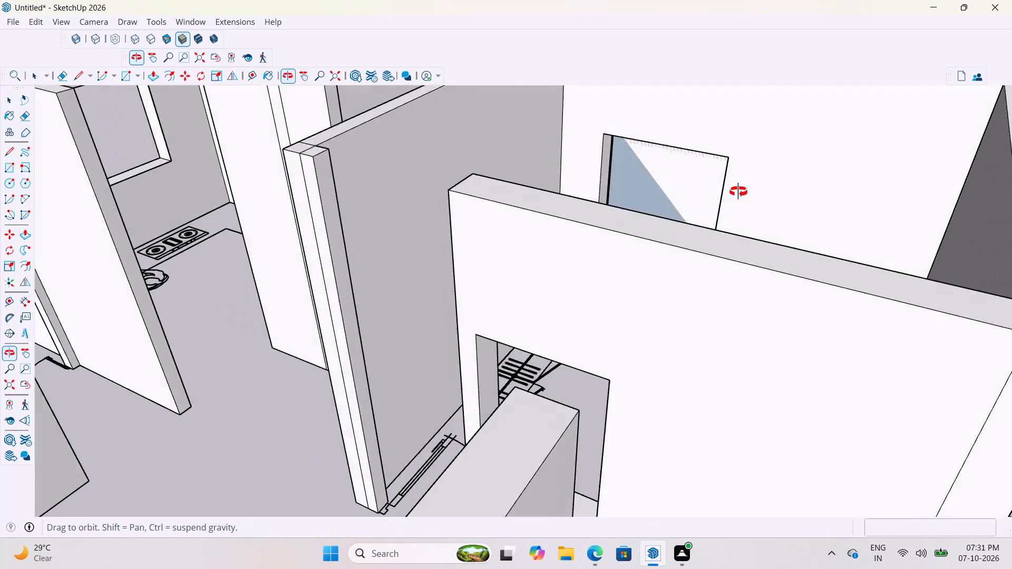
middle_click_drag(738, 192, 283, 240)
scroll(279, 253, "up", 1)
left_click(472, 282)
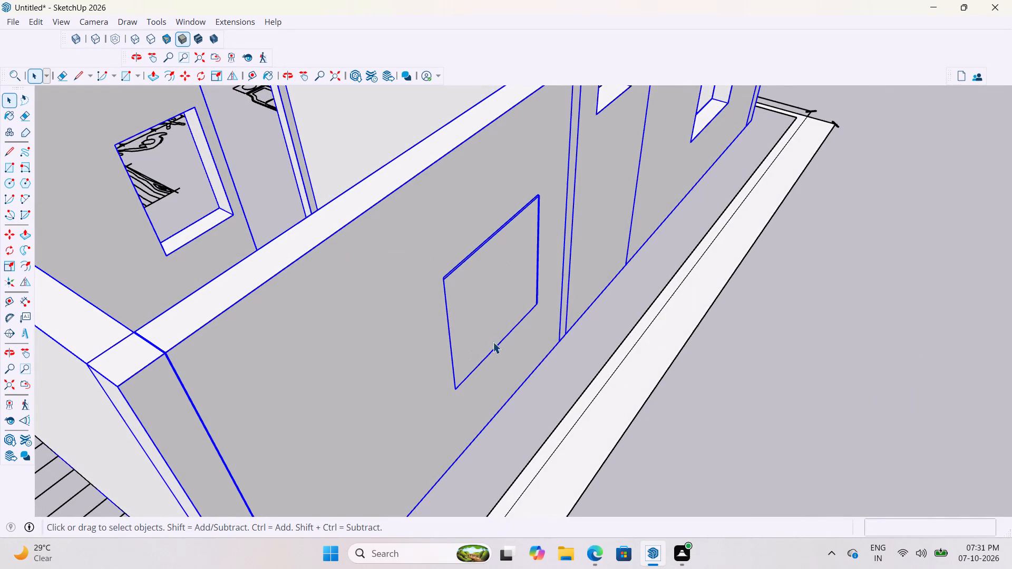
double_click(485, 324)
left_click(485, 303)
key("Delete")
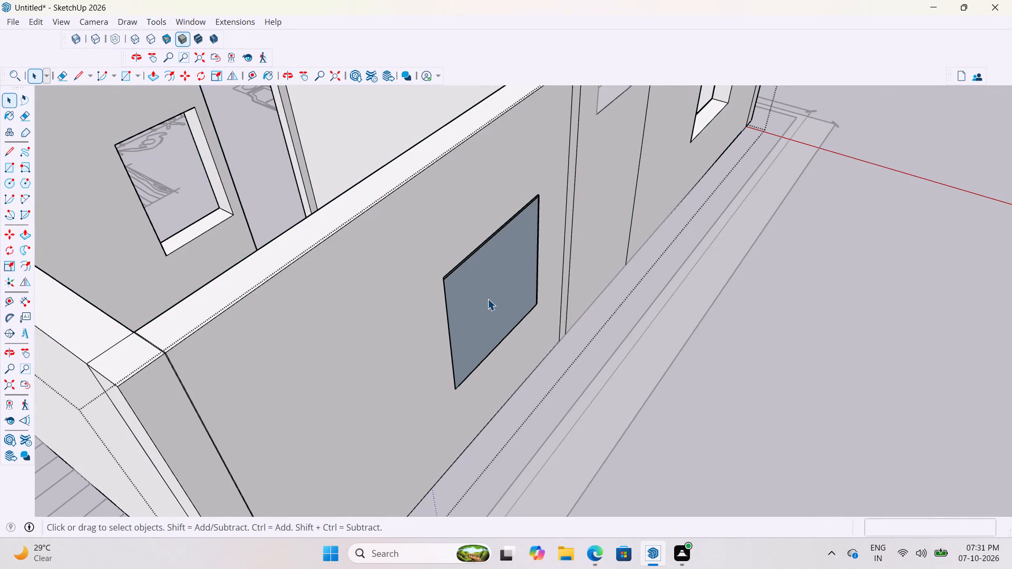
left_click(488, 299)
key("Delete")
Delete the duplicate top and side edges running alongside the window opening's outline on the bedroom's outer wall.
middle_click_drag(497, 331, 956, 373)
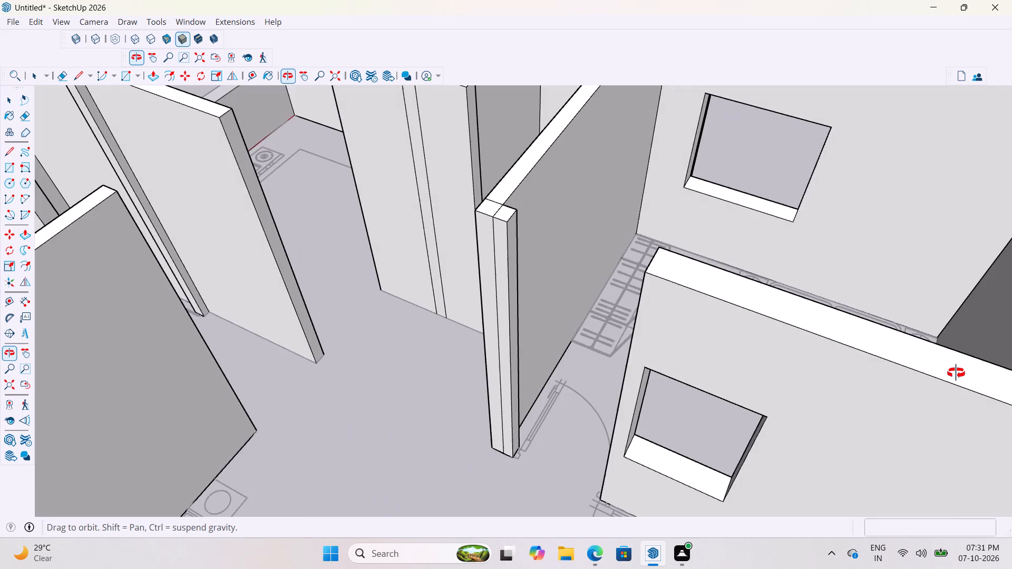
middle_click_drag(956, 373, 729, 327)
scroll(806, 335, "down", 1)
middle_click_drag(870, 224, 585, 241)
scroll(653, 309, "up", 3)
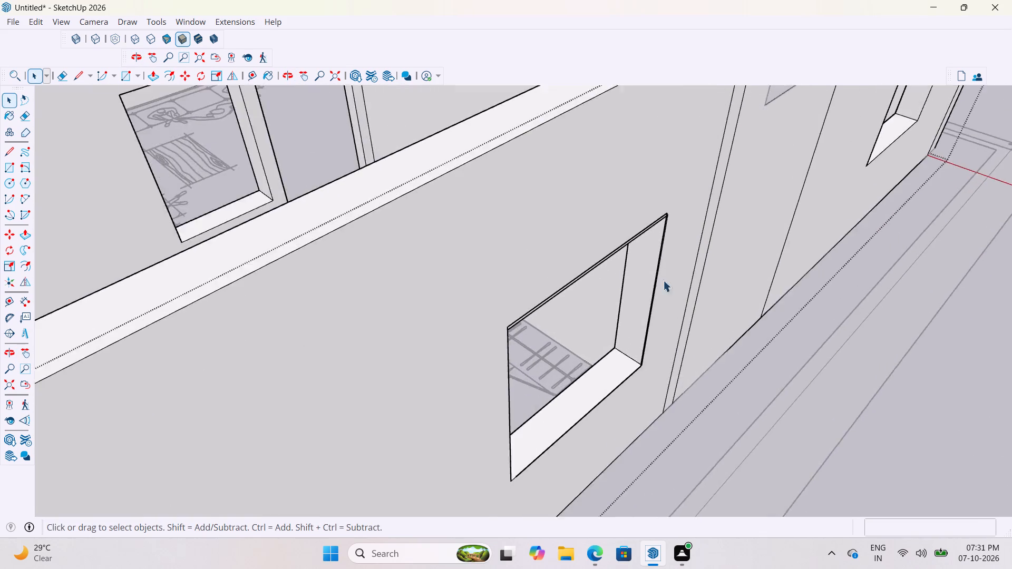
scroll(663, 280, "up", 10)
middle_click_drag(668, 195, 647, 260)
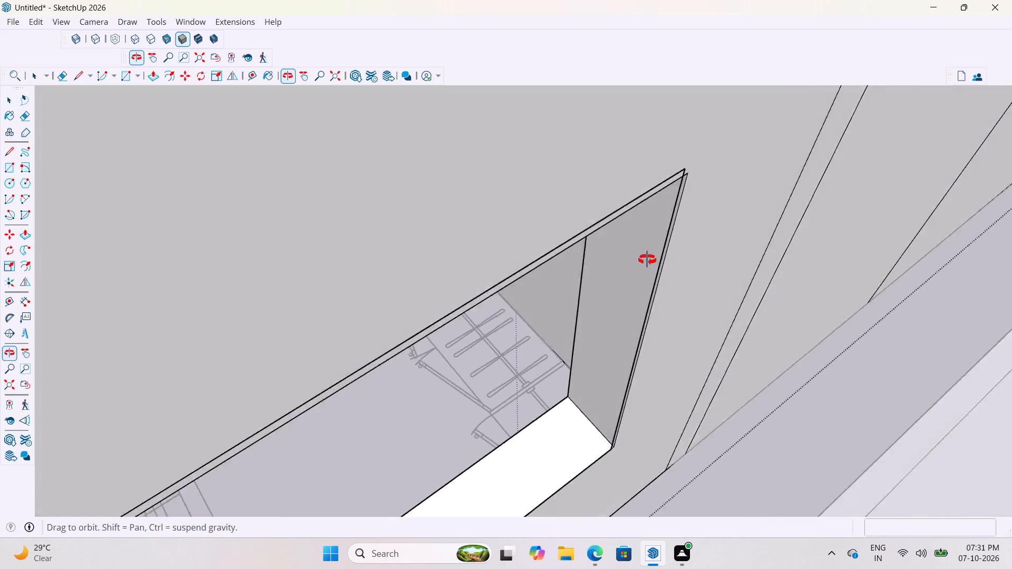
middle_click_drag(647, 260, 692, 282)
scroll(674, 166, "up", 12)
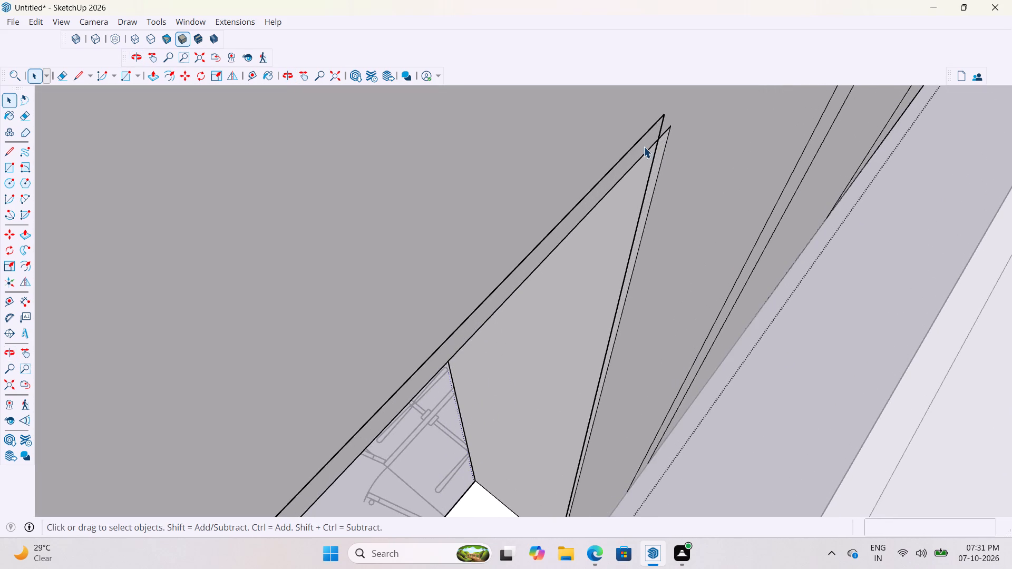
left_click(644, 156)
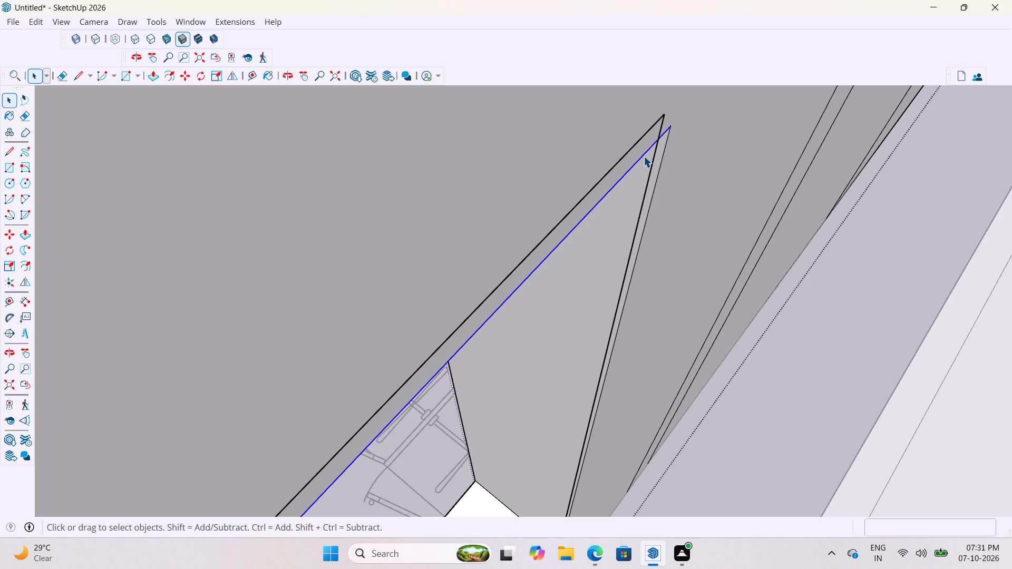
key("Delete")
left_click(660, 170)
key("Delete")
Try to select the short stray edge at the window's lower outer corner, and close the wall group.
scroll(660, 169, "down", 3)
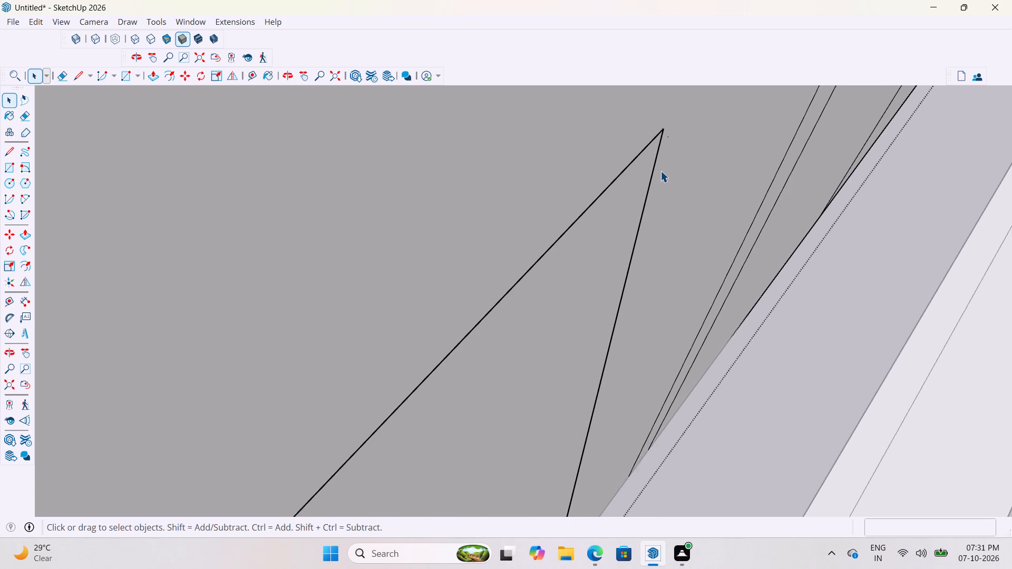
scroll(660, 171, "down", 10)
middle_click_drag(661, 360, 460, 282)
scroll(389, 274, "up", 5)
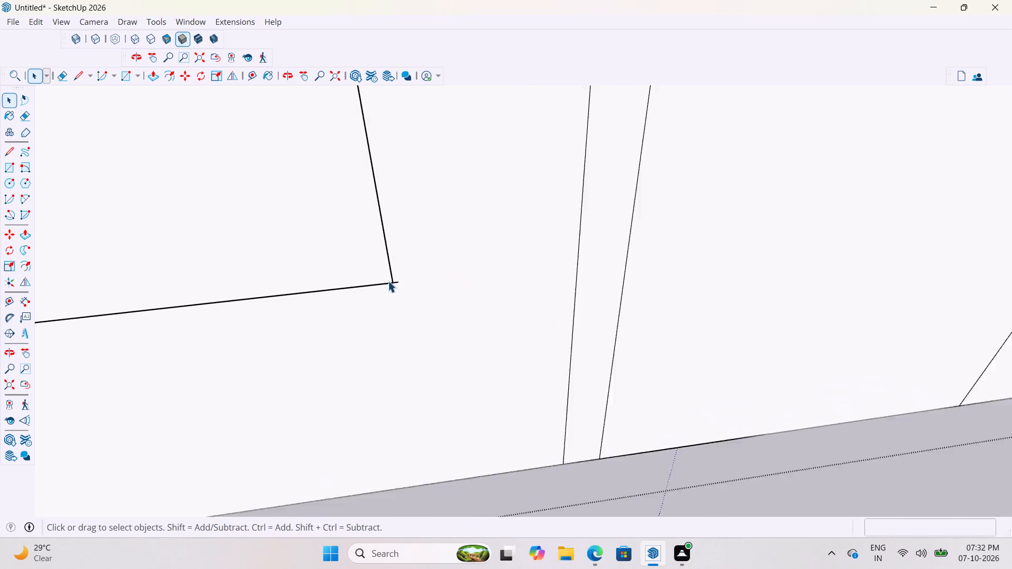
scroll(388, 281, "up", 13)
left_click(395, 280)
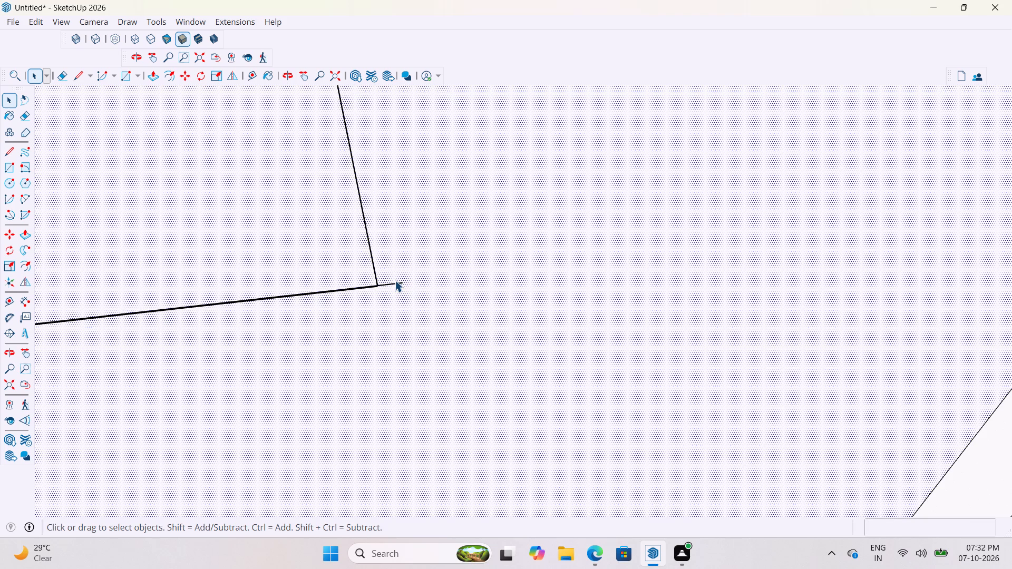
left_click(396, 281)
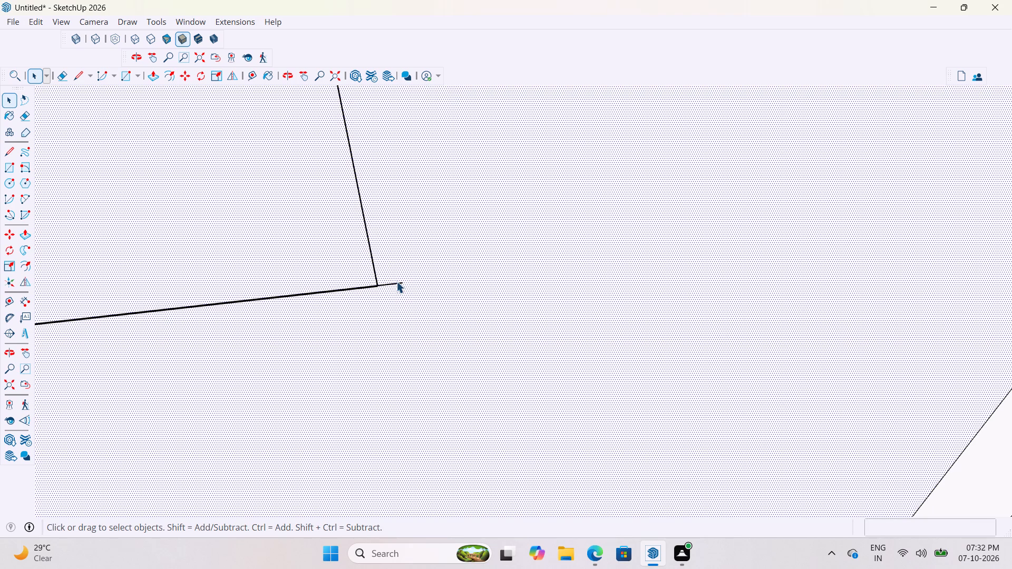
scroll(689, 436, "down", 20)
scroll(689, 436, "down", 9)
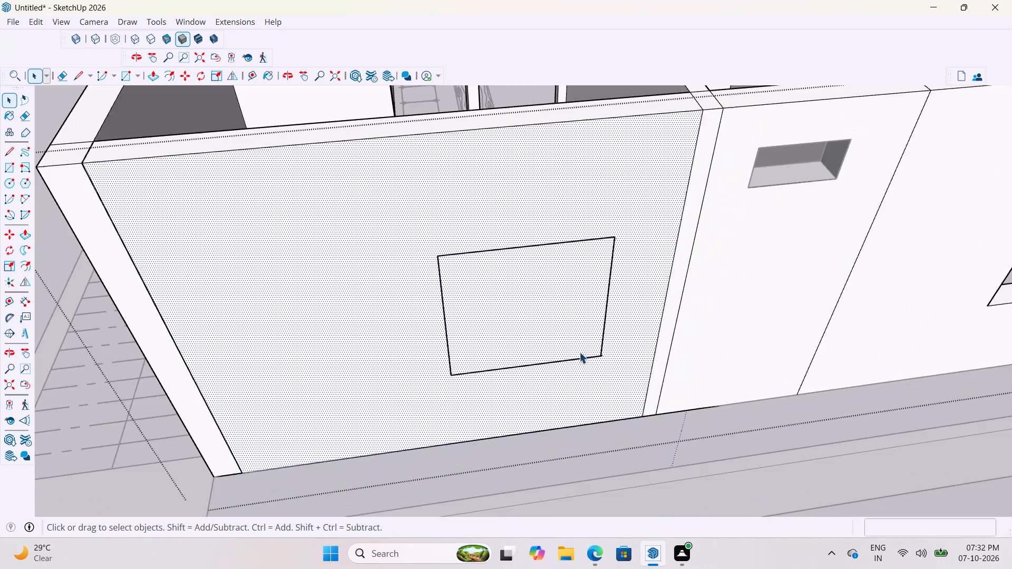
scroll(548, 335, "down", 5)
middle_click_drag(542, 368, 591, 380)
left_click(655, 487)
Reopen the wall group, inspect the face covering the window from outside and from inside the bedroom, and close the group.
scroll(589, 351, "up", 6)
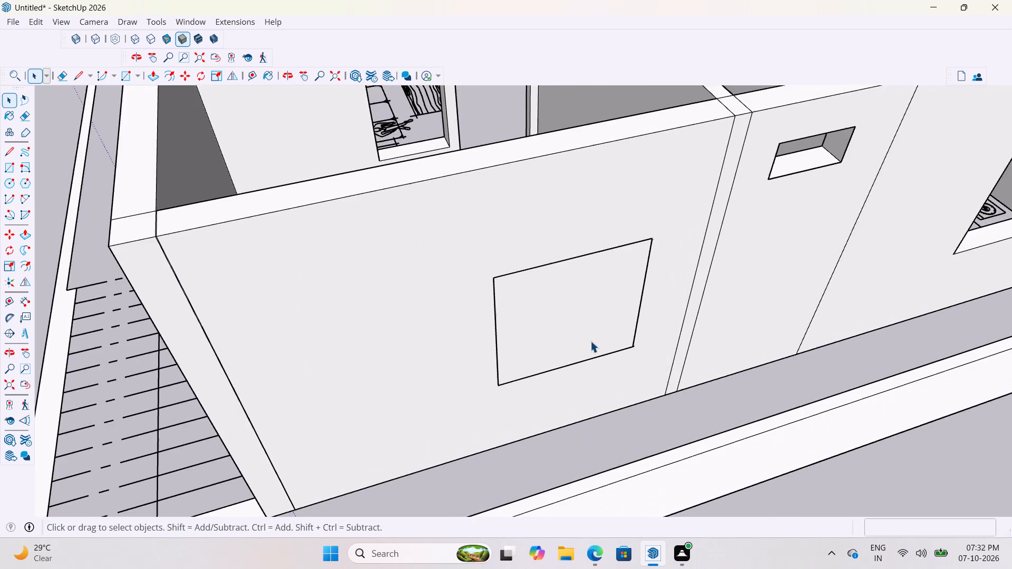
left_click(586, 329)
scroll(585, 329, "up", 2)
double_click(583, 320)
left_click(563, 321)
scroll(561, 323, "up", 1)
scroll(561, 325, "down", 3)
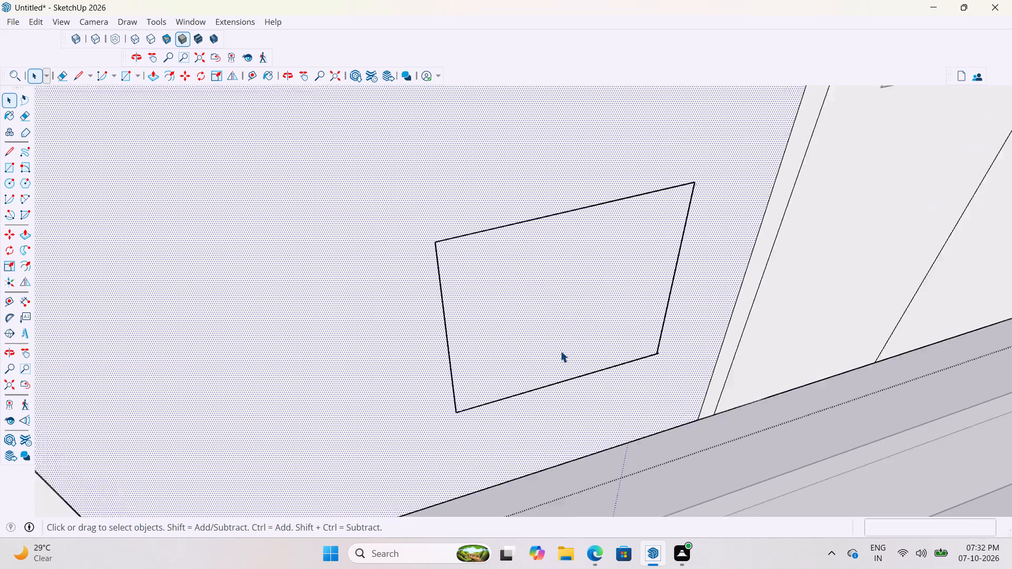
scroll(560, 351, "down", 2)
middle_click_drag(527, 351, 1011, 501)
scroll(716, 174, "up", 6)
scroll(394, 386, "down", 5)
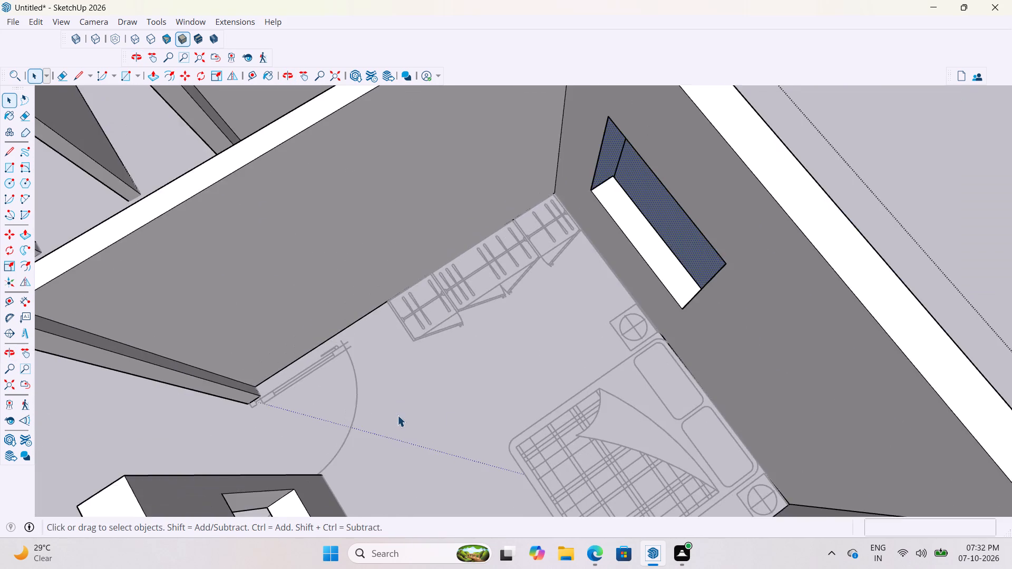
scroll(397, 415, "down", 3)
middle_click_drag(557, 326, 680, 222)
scroll(581, 214, "up", 5)
left_click(576, 225)
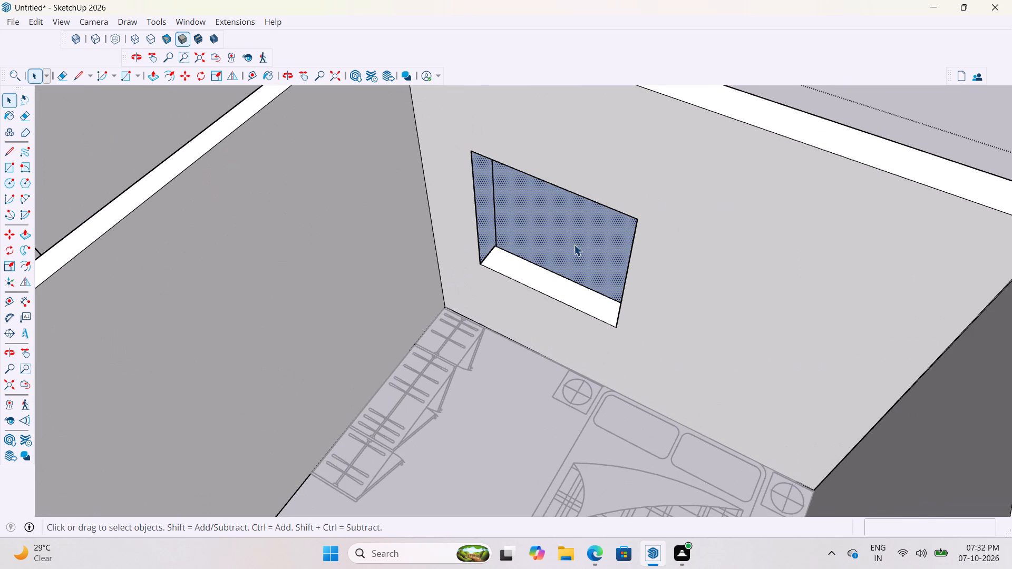
scroll(557, 318, "down", 3)
left_click(864, 123)
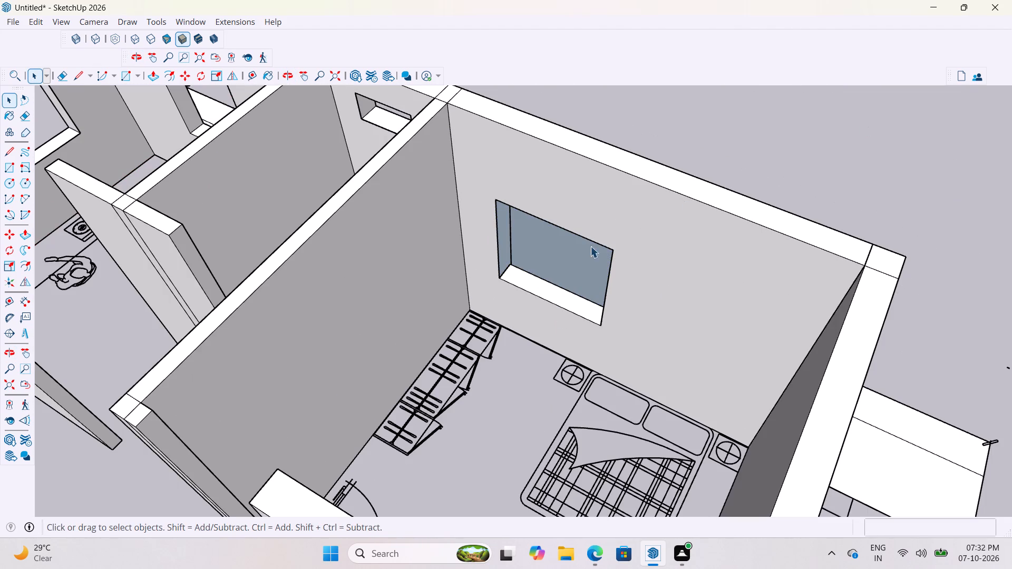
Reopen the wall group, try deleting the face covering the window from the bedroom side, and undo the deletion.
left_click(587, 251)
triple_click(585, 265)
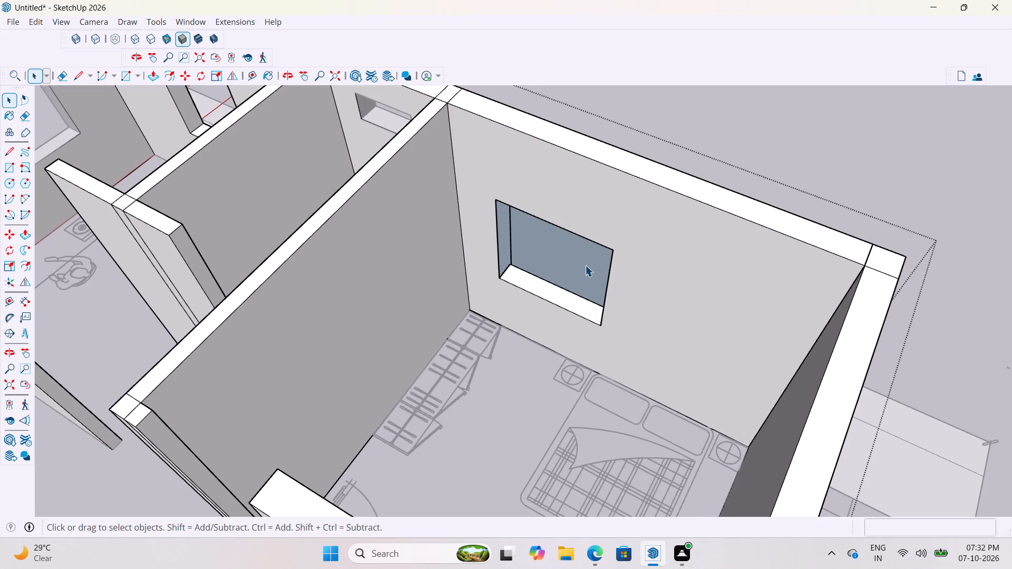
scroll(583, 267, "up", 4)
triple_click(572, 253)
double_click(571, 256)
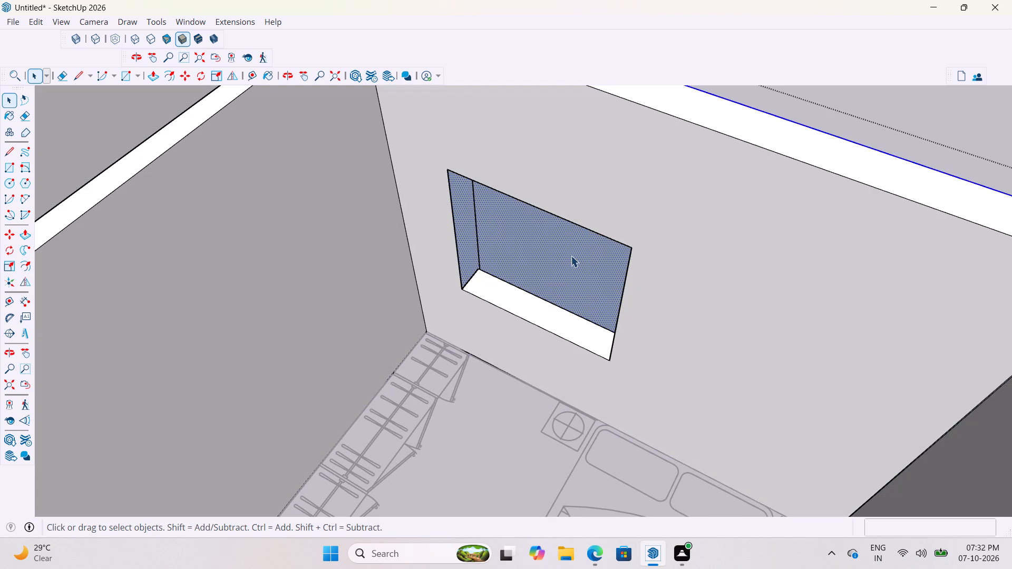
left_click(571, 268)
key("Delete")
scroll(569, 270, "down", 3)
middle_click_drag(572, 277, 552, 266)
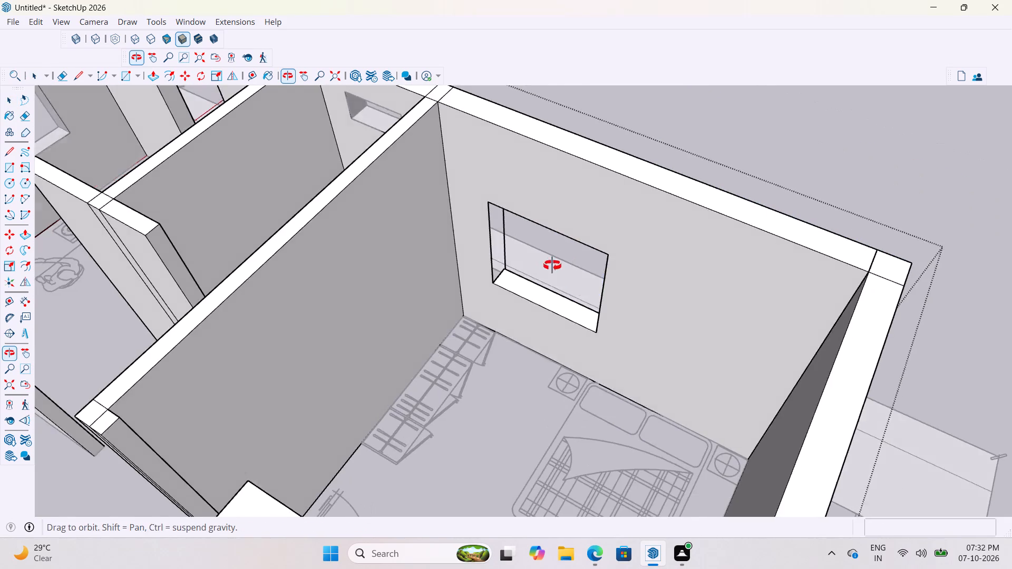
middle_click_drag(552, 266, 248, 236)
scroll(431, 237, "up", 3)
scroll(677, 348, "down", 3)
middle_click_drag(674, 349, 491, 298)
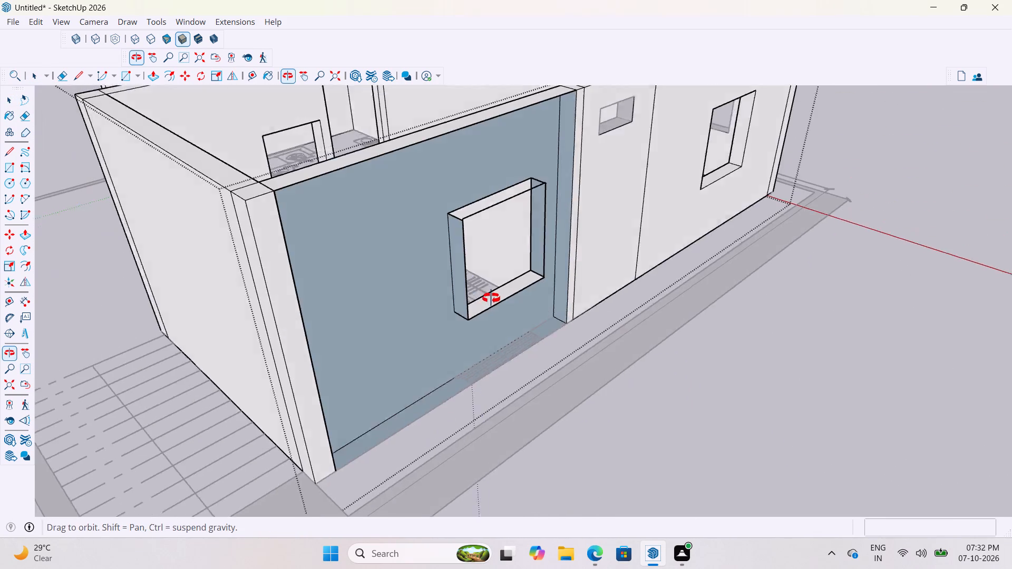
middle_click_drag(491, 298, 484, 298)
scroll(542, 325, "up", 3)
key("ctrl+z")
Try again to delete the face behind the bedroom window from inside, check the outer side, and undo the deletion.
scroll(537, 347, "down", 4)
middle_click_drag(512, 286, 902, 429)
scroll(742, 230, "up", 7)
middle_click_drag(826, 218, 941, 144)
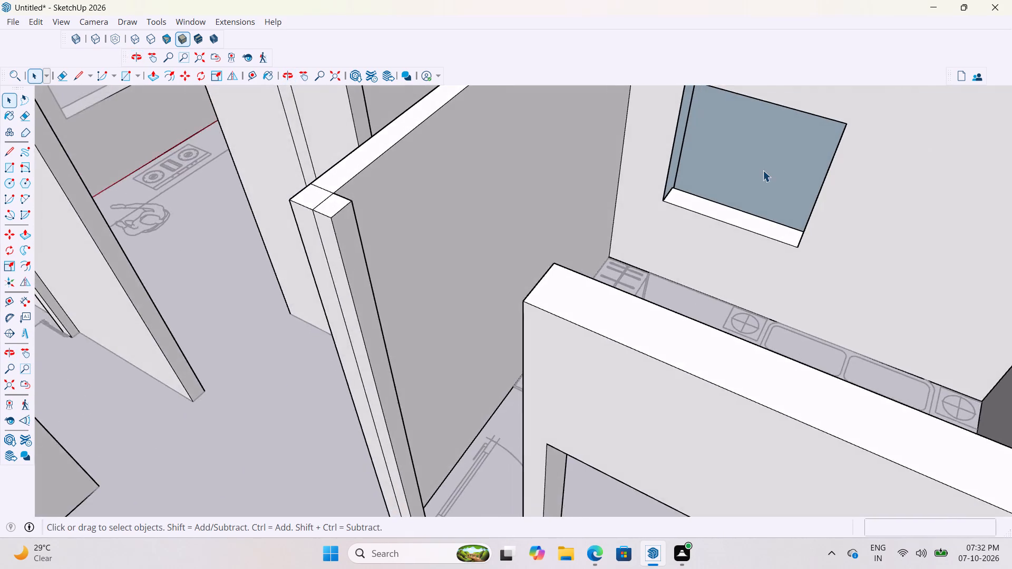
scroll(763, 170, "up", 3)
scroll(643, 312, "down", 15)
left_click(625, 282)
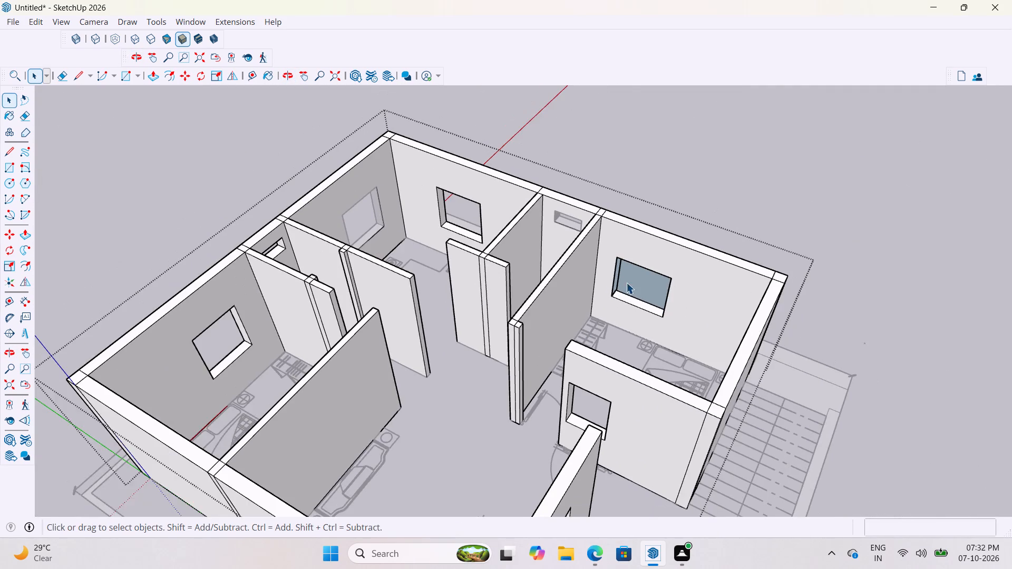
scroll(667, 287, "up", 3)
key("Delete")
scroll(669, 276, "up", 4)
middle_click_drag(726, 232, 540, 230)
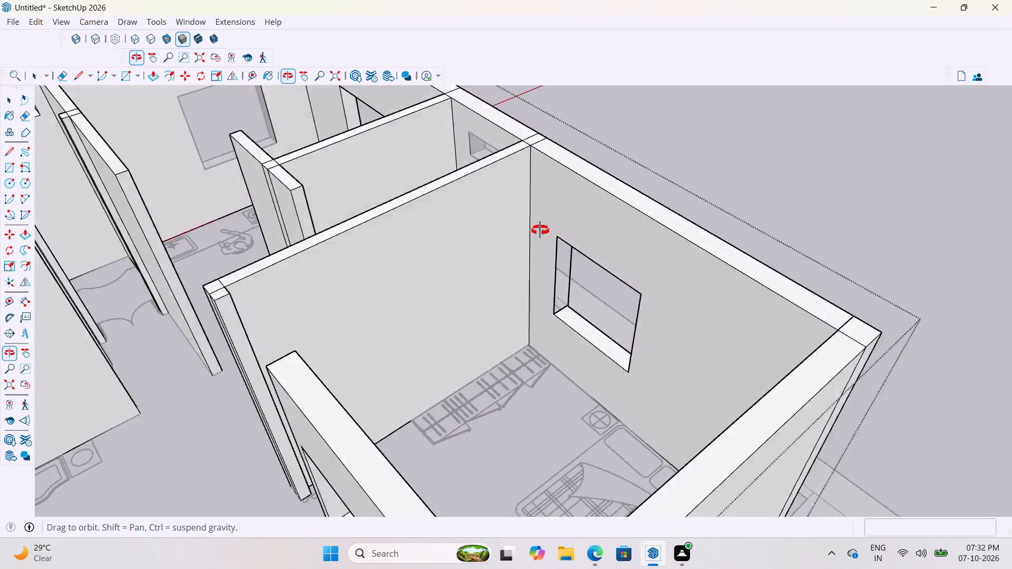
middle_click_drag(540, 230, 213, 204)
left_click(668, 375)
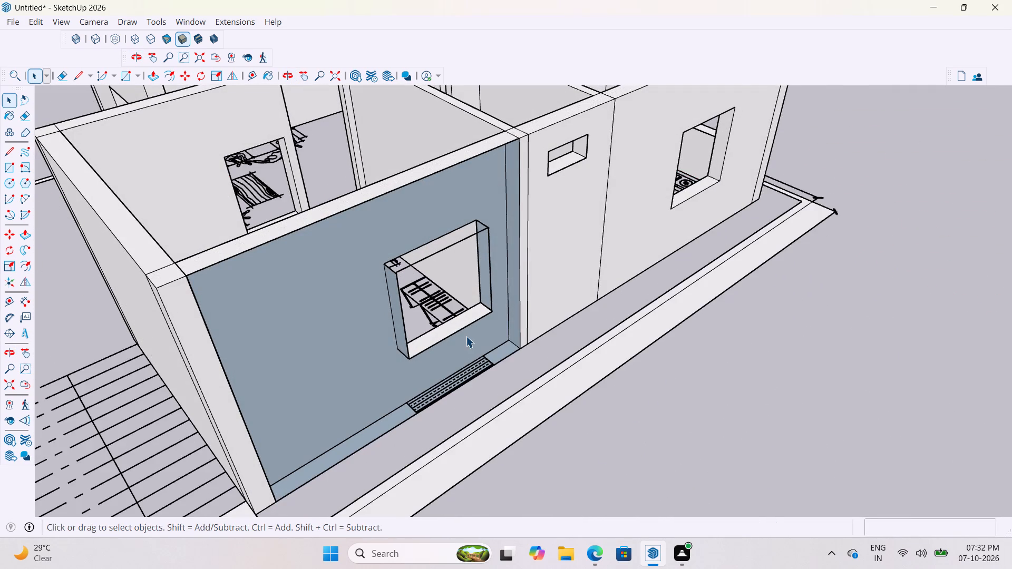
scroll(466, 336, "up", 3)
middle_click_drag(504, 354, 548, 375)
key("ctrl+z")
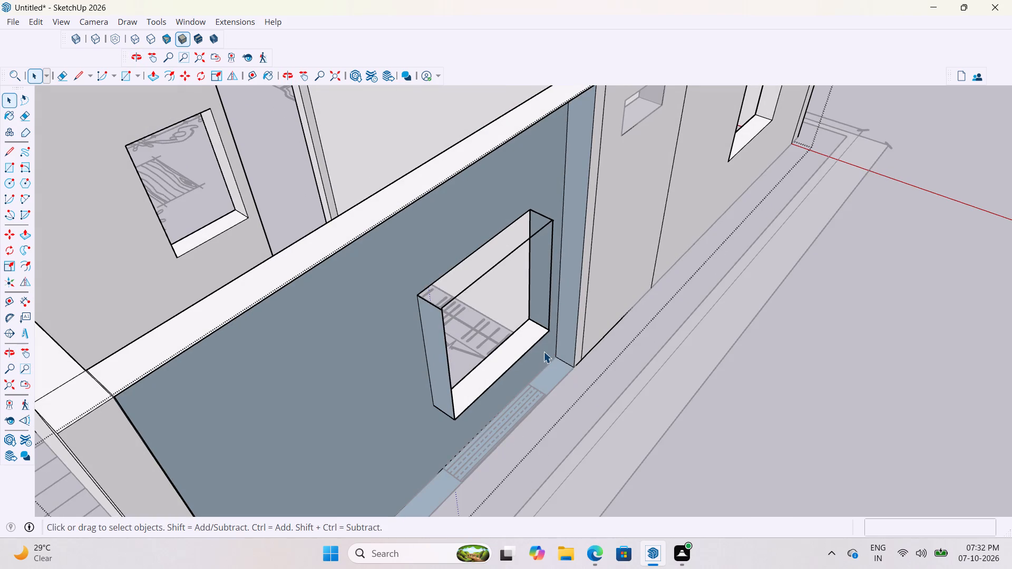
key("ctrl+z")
Delete the four edges outlining the window on the outside face of the bedroom's outer wall.
scroll(539, 354, "down", 2)
left_click(463, 335)
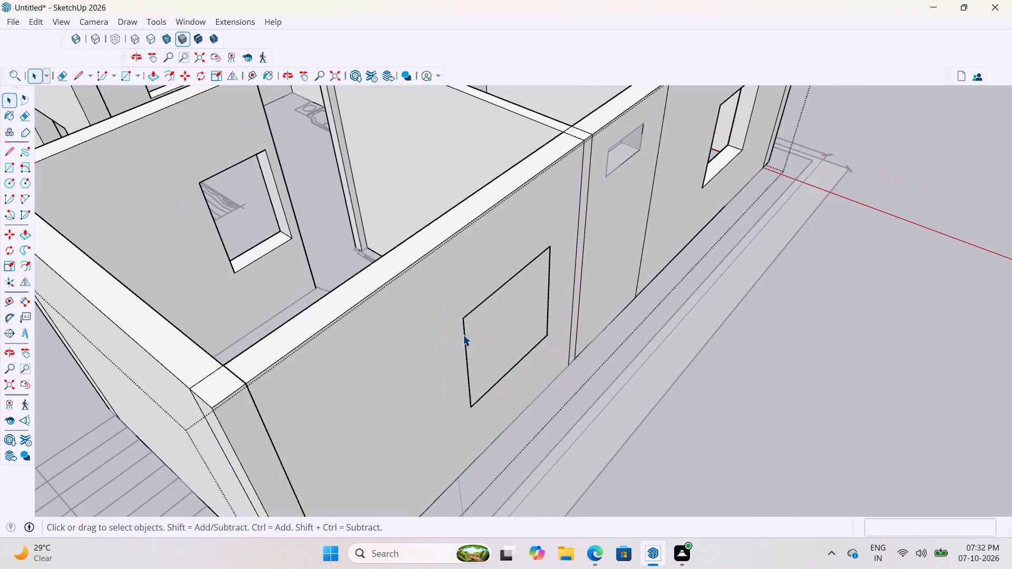
key("Delete")
left_click(512, 369)
key("Delete")
left_click(466, 375)
key("Delete")
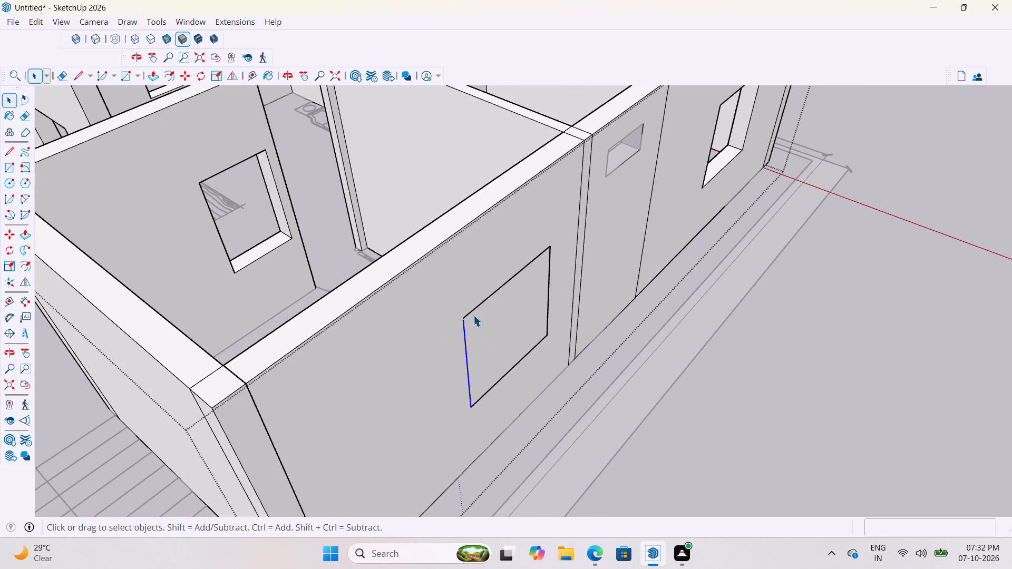
left_click(473, 312)
key("Delete")
left_click(503, 375)
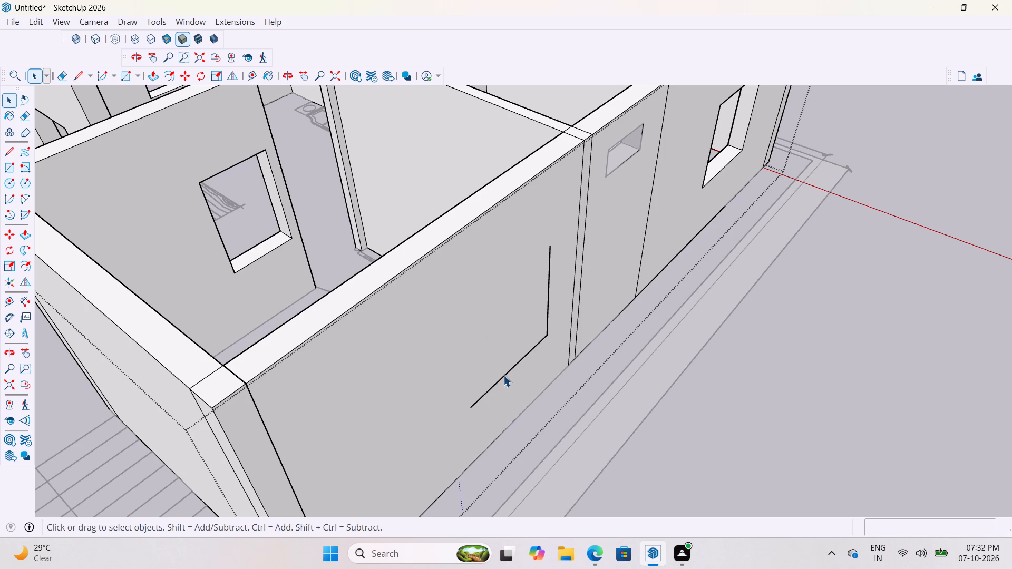
key("Delete")
left_click(548, 316)
key("Delete")
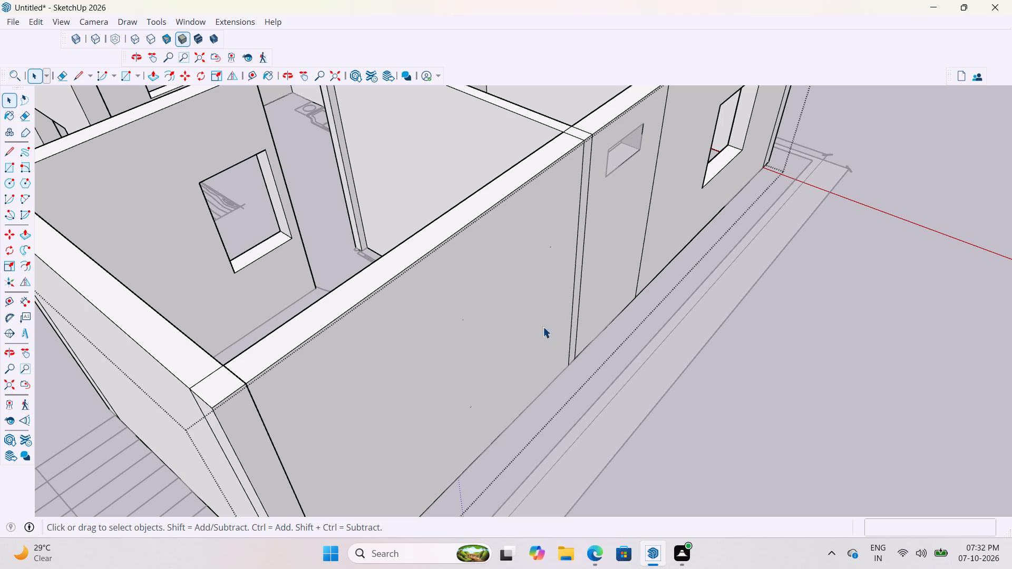
Examine the stray edges at the bedroom window's corners from inside the room and close the wall group.
scroll(500, 359, "down", 5)
middle_click_drag(482, 378, 1011, 446)
scroll(837, 180, "up", 7)
scroll(591, 305, "down", 1)
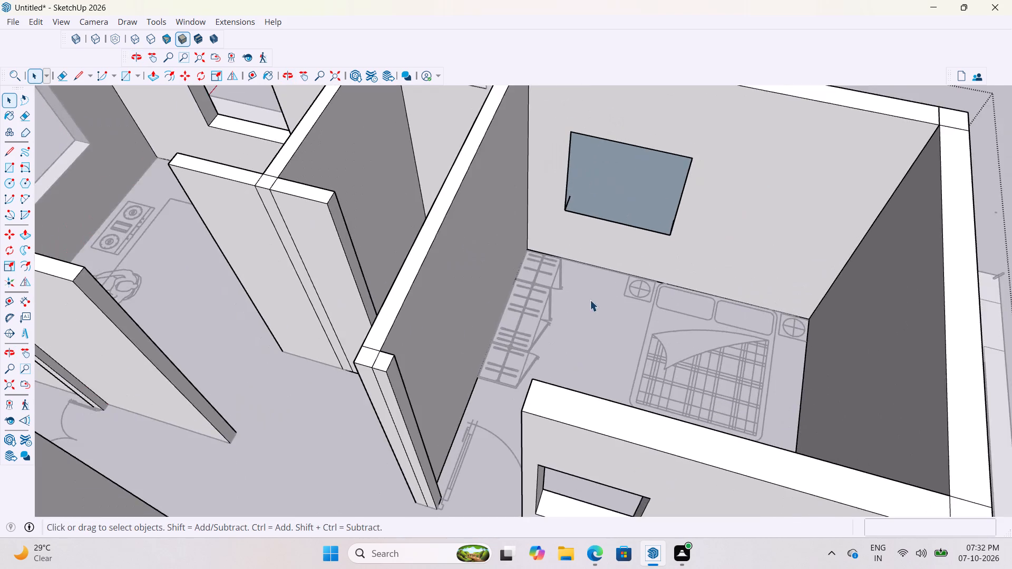
scroll(620, 206, "up", 8)
middle_click_drag(452, 384, 174, 389)
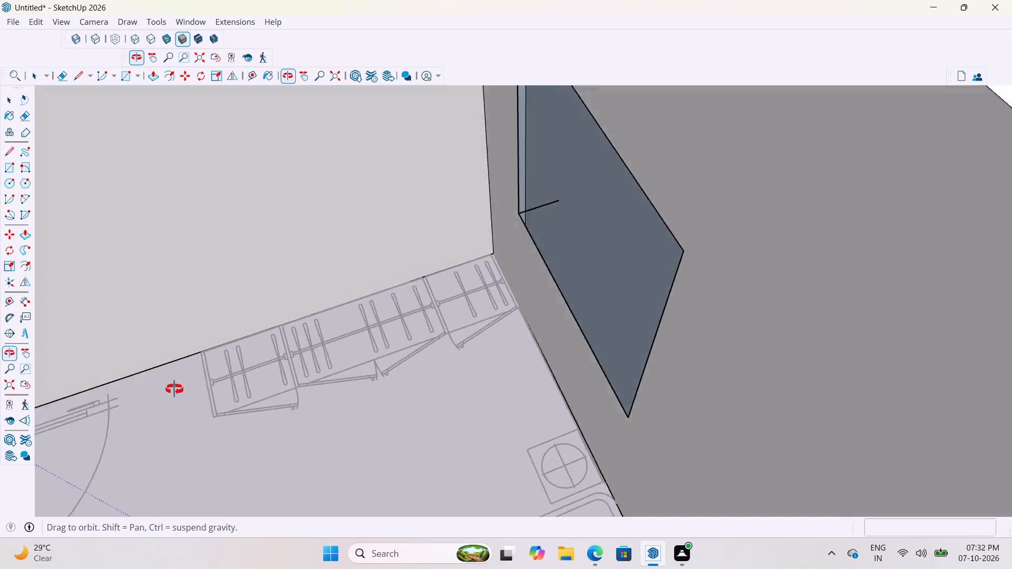
middle_click_drag(174, 389, 338, 444)
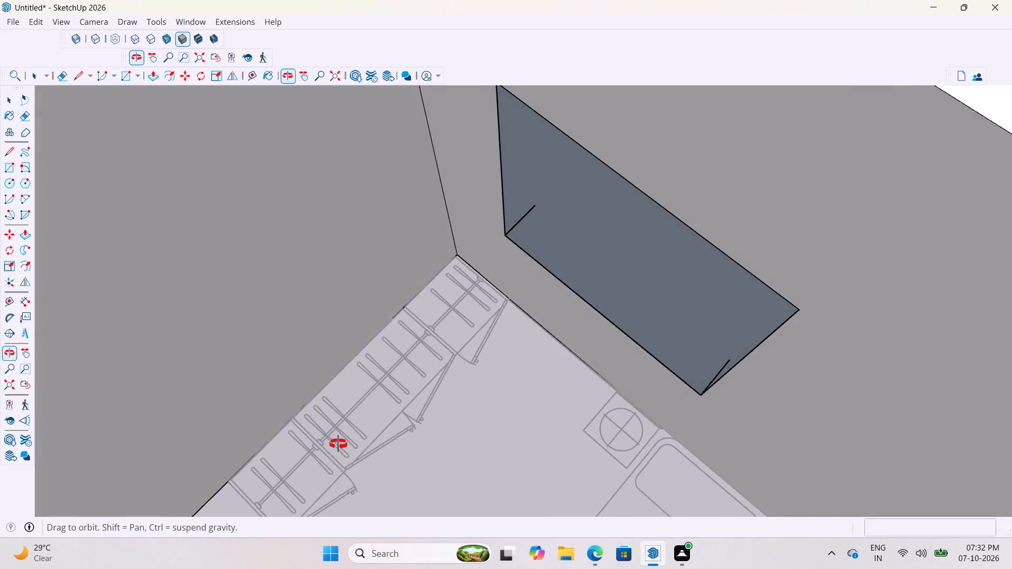
middle_click_drag(338, 444, 342, 440)
scroll(292, 416, "down", 10)
scroll(410, 310, "up", 3)
left_click(527, 231)
scroll(334, 341, "up", 3)
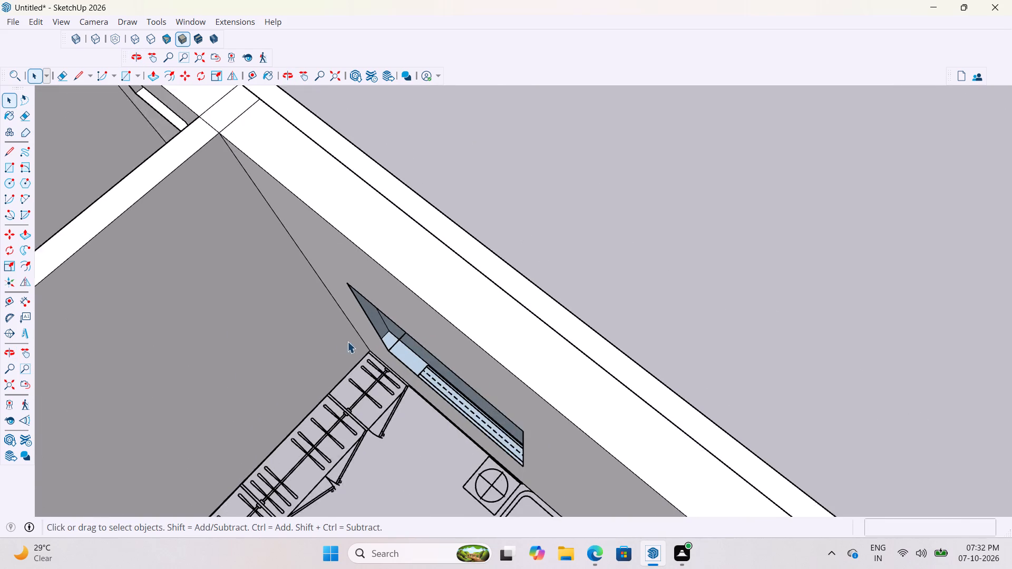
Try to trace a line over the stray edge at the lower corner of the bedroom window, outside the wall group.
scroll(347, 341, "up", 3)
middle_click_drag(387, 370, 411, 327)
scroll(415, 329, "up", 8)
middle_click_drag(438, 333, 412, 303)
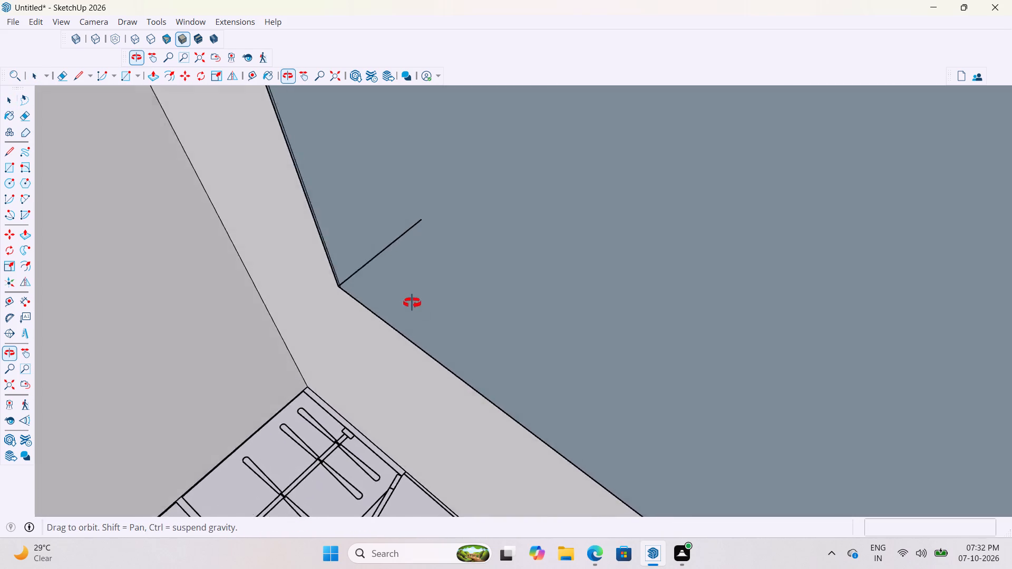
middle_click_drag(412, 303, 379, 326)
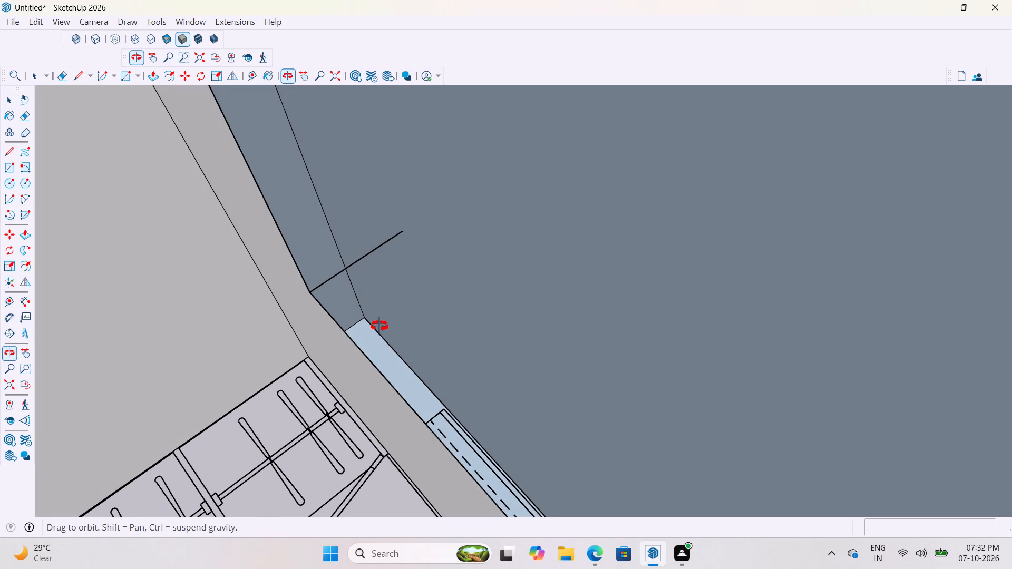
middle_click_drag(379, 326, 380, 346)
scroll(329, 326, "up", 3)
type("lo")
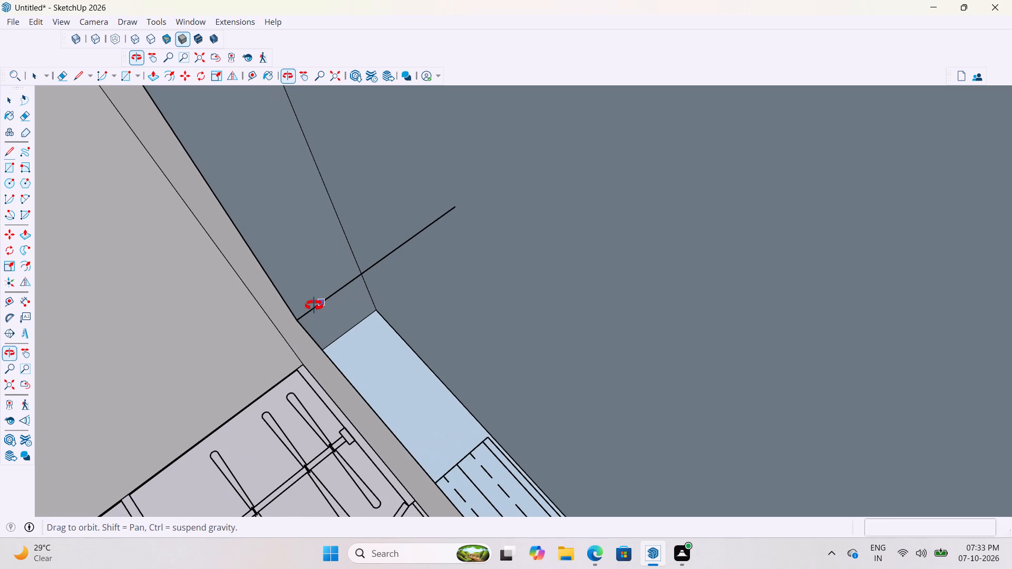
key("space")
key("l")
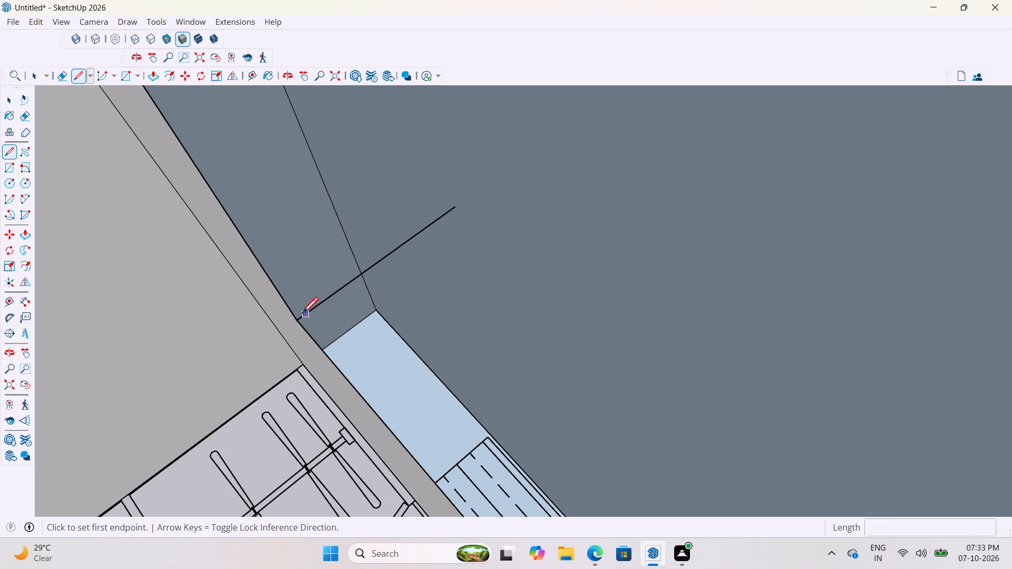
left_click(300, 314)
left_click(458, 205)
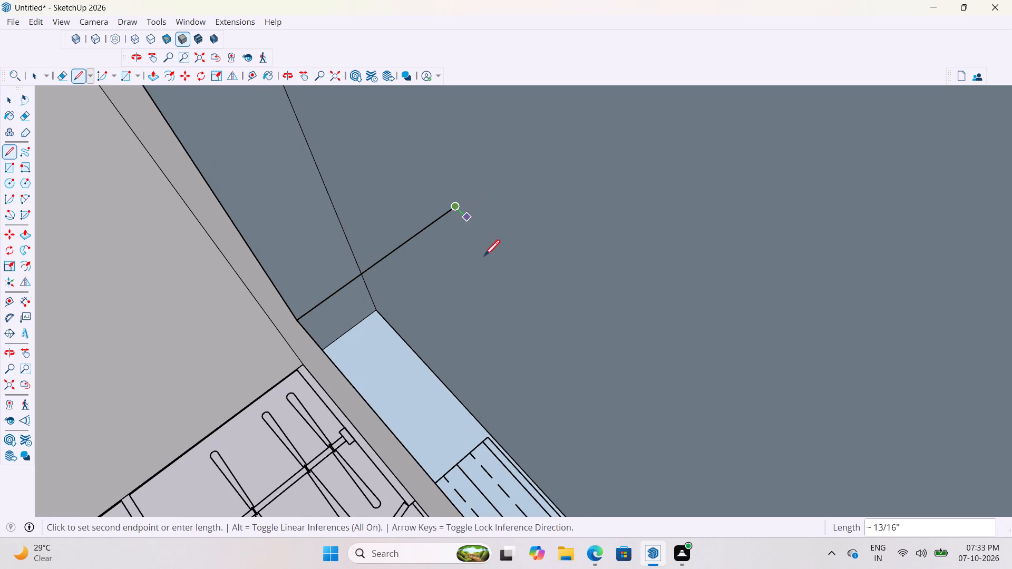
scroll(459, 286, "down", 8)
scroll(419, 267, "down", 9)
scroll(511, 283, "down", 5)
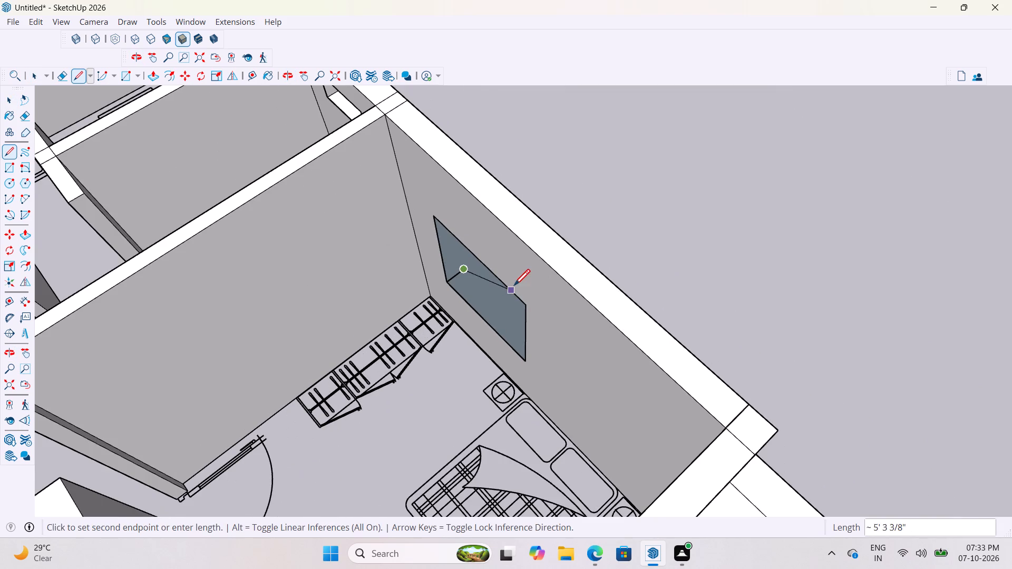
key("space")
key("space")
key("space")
Undo the traced line and the recent edge deletions, back to the bedroom window recess with its sill and outer outline.
scroll(505, 284, "down", 4)
middle_click_drag(510, 296, 772, 288)
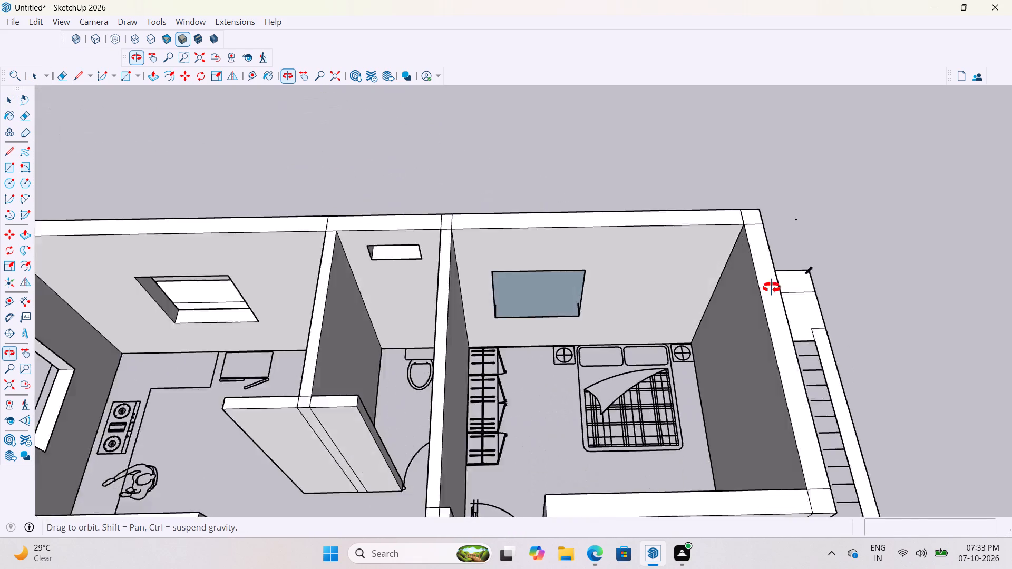
middle_click_drag(772, 288, 764, 310)
scroll(391, 404, "down", 3)
key("ctrl+z")
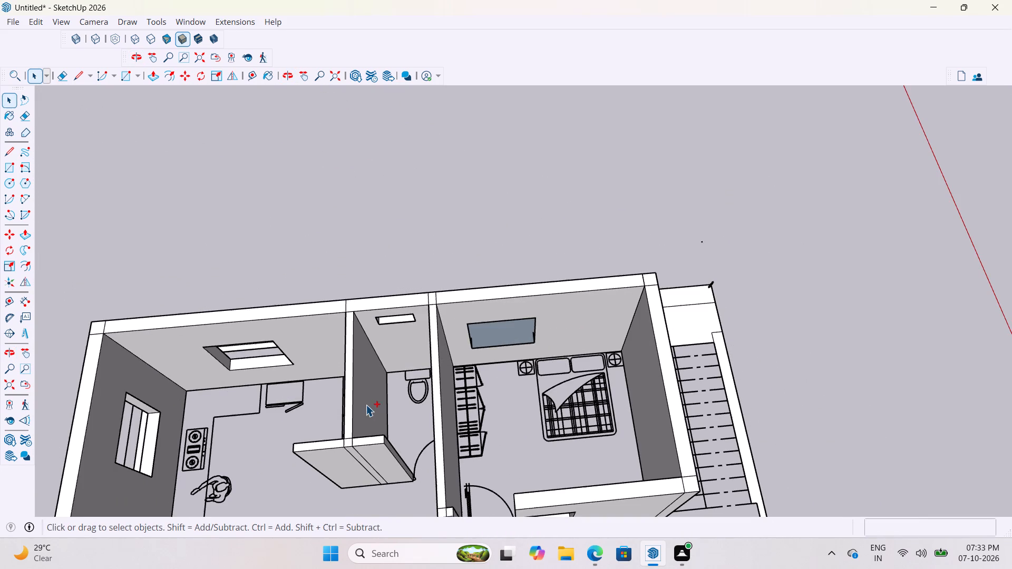
key("ctrl+x")
type("zzzzzzzzzzz")
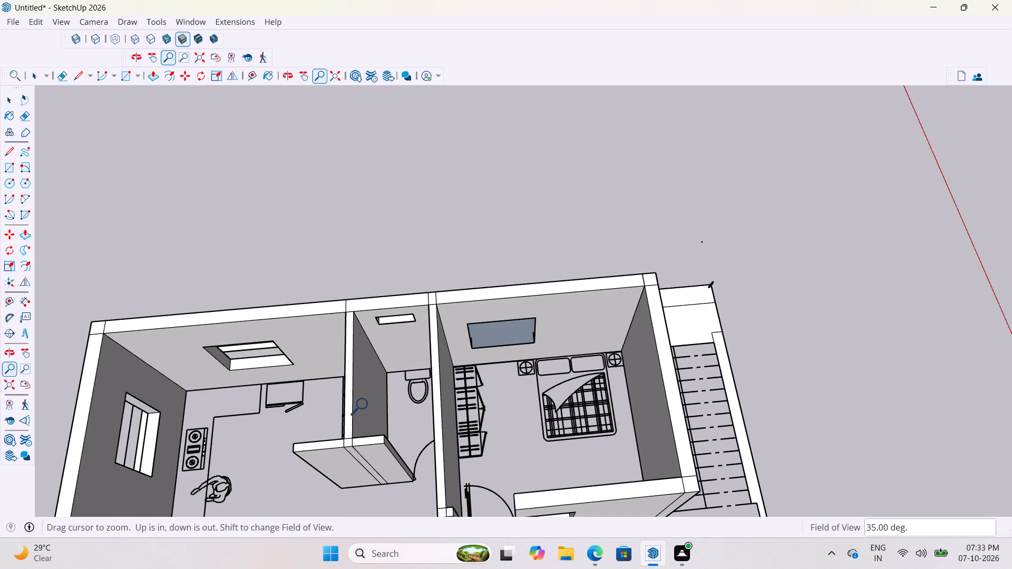
key("ctrl+z")
key("ctrl+z")
key("ctrl+z")
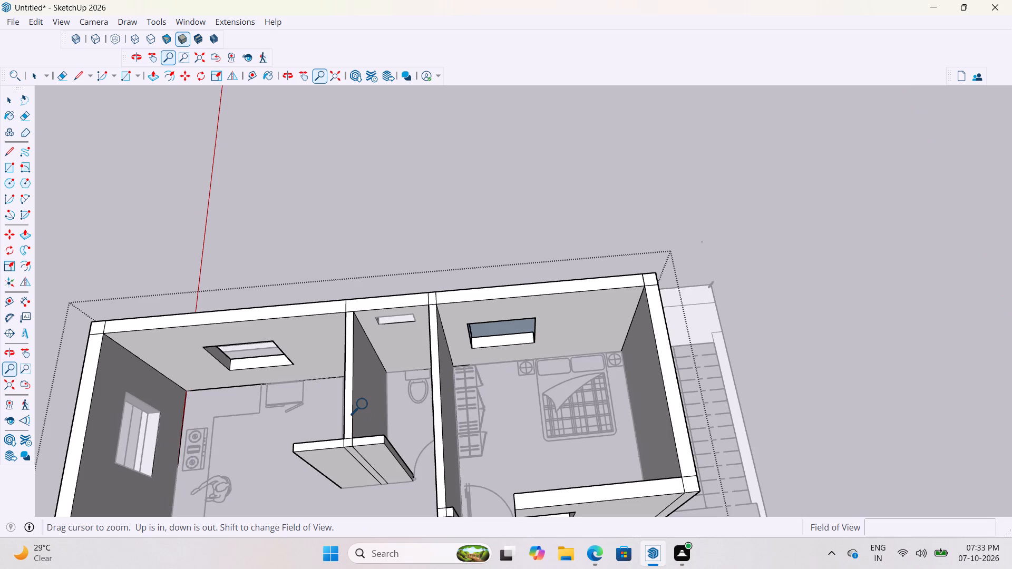
key("ctrl+z")
key("z")
key("ctrl+z")
key("ctrl+z")
key("ctrl+z")
key("ctrl+z")
key("ctrl+z")
Close the wall group and examine the bedroom window from outside and its sill, side and top corners from inside.
scroll(637, 280, "up", 2)
key("space")
left_click(789, 187)
scroll(818, 254, "up", 1)
middle_click_drag(818, 254, 210, 271)
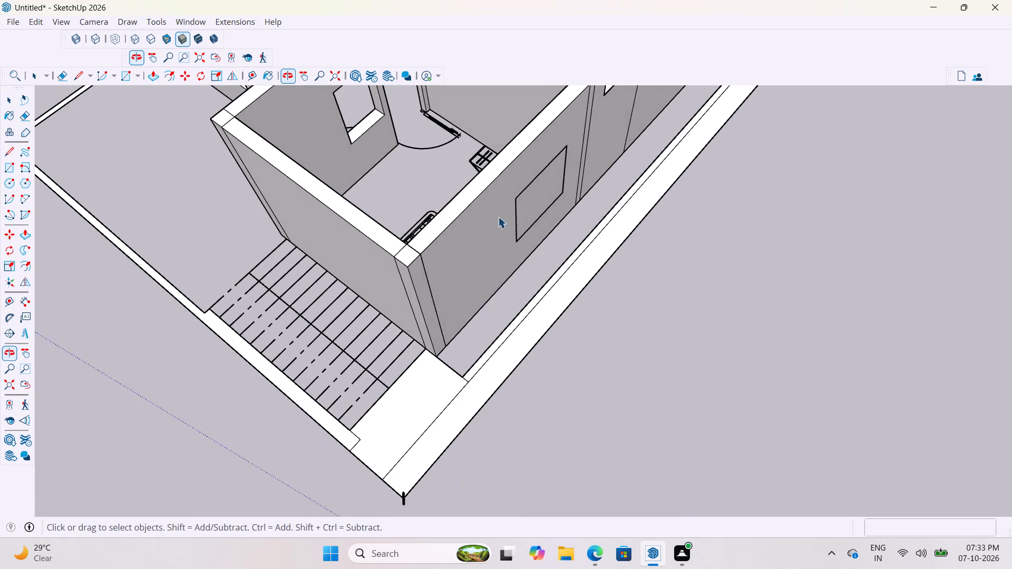
scroll(682, 196, "up", 3)
middle_click_drag(534, 190, 1011, 155)
scroll(615, 169, "up", 6)
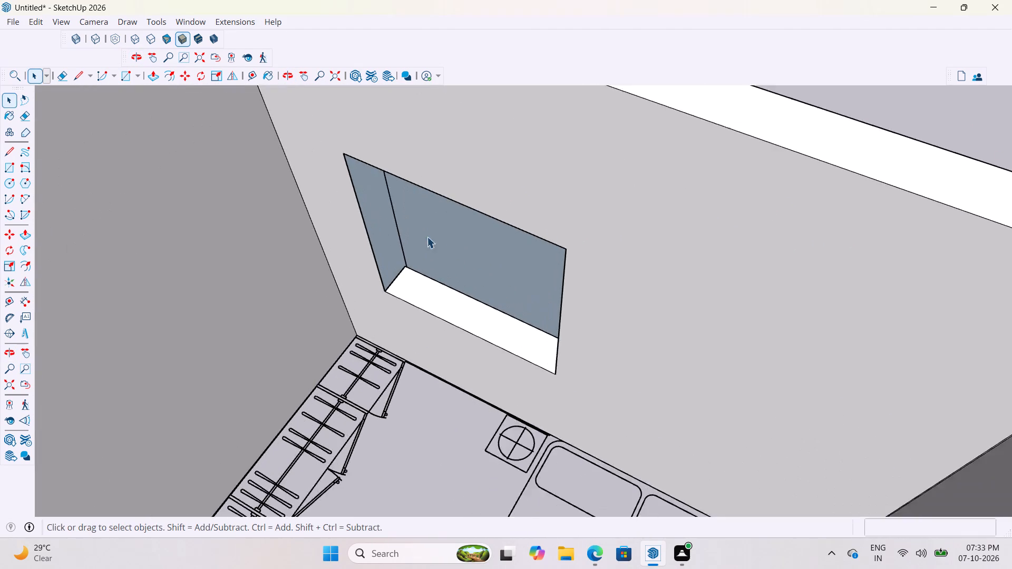
scroll(427, 237, "up", 2)
middle_click_drag(446, 218, 477, 156)
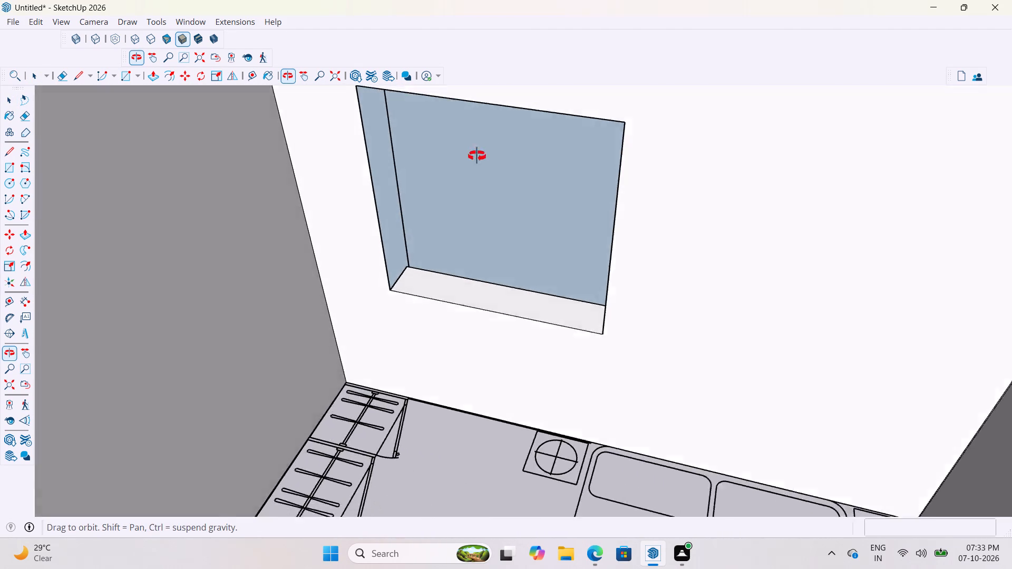
middle_click_drag(477, 156, 461, 164)
scroll(416, 205, "up", 8)
middle_click_drag(408, 227, 337, 271)
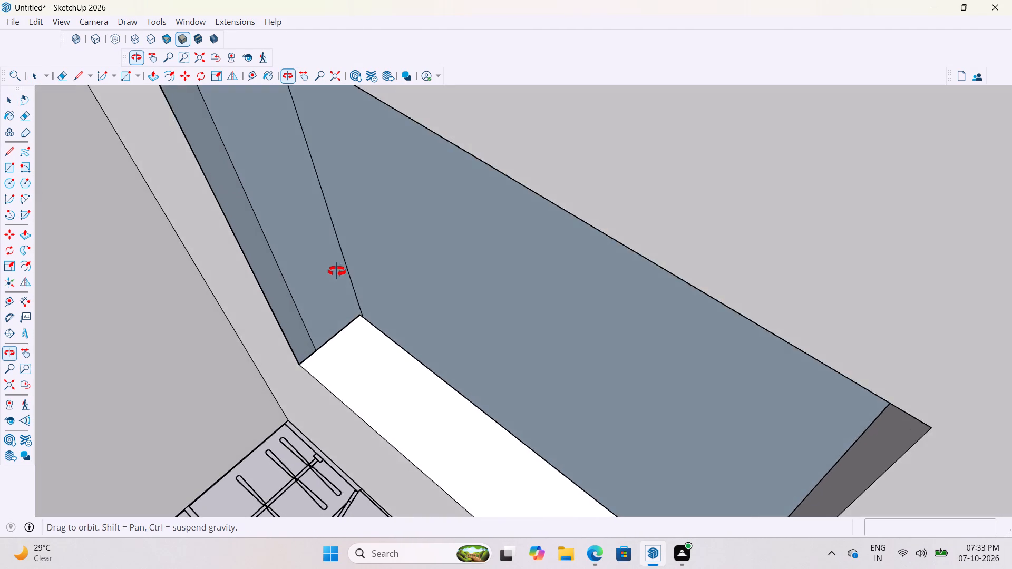
middle_click_drag(337, 271, 364, 267)
scroll(432, 368, "down", 5)
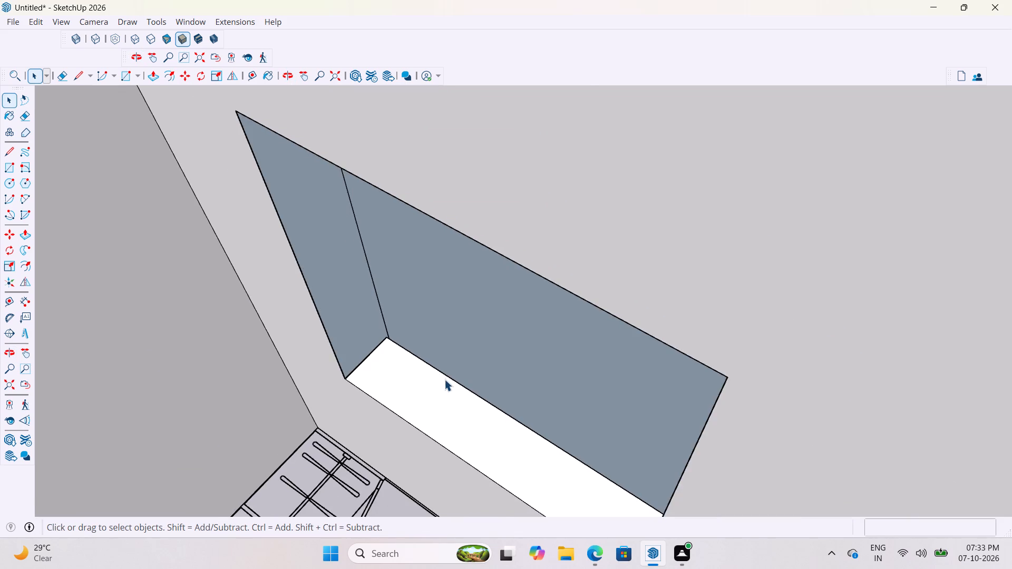
scroll(444, 379, "down", 3)
middle_click_drag(453, 325, 506, 263)
scroll(544, 387, "down", 10)
scroll(527, 276, "up", 7)
middle_click_drag(523, 274, 487, 138)
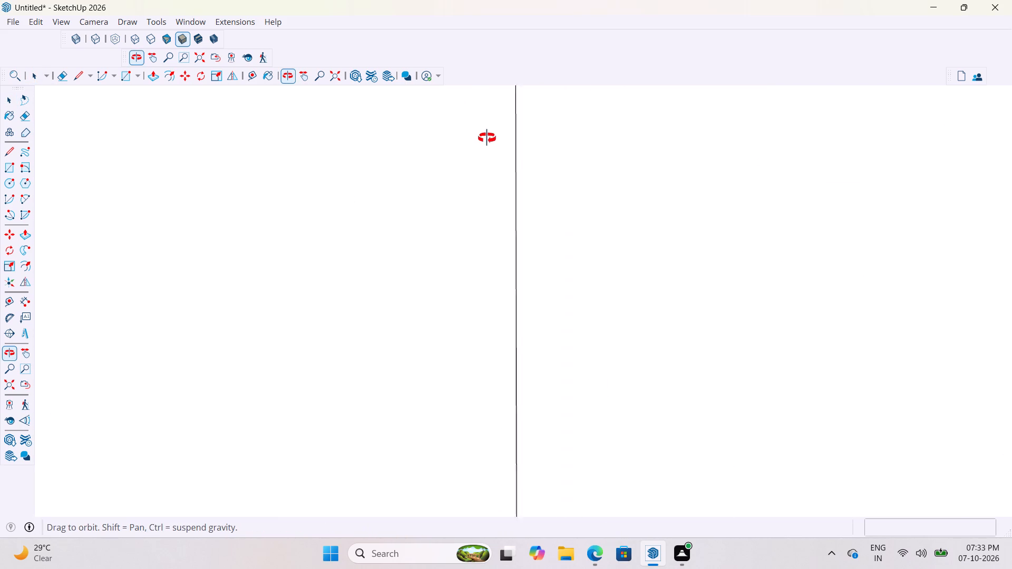
middle_click_drag(487, 138, 550, 275)
scroll(495, 366, "up", 7)
middle_click_drag(490, 366, 478, 335)
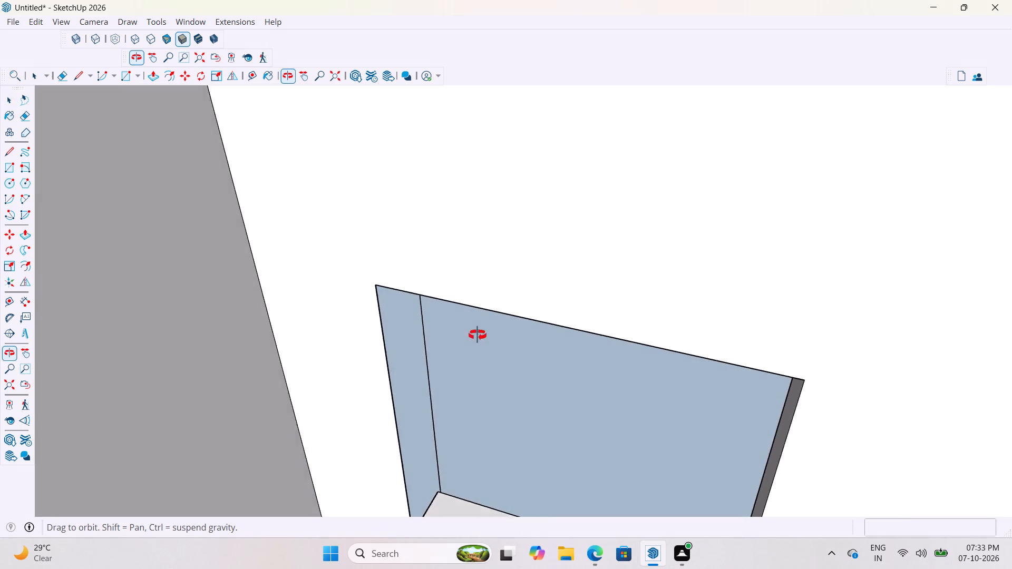
middle_click_drag(478, 335, 399, 106)
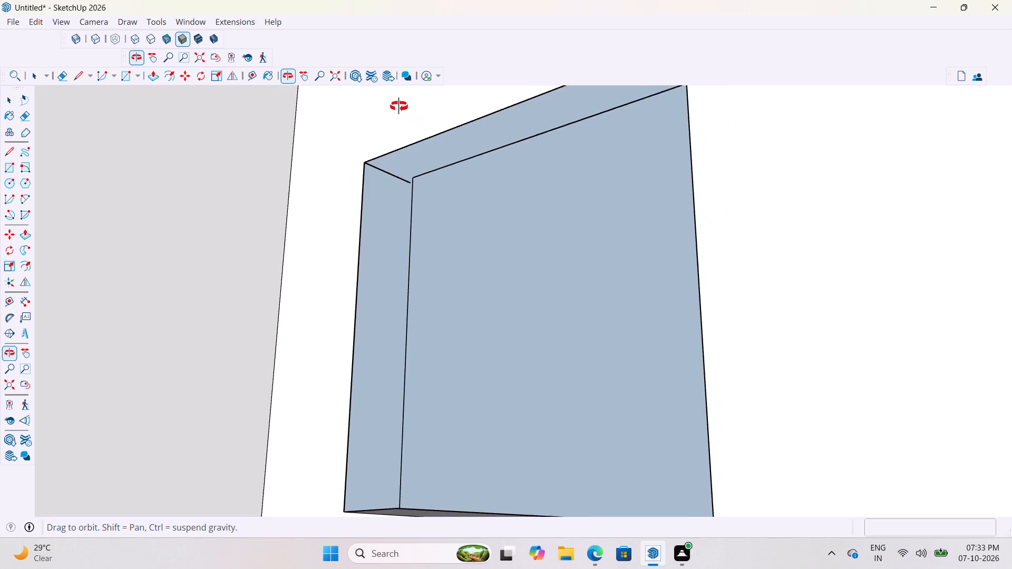
middle_click_drag(399, 106, 293, 133)
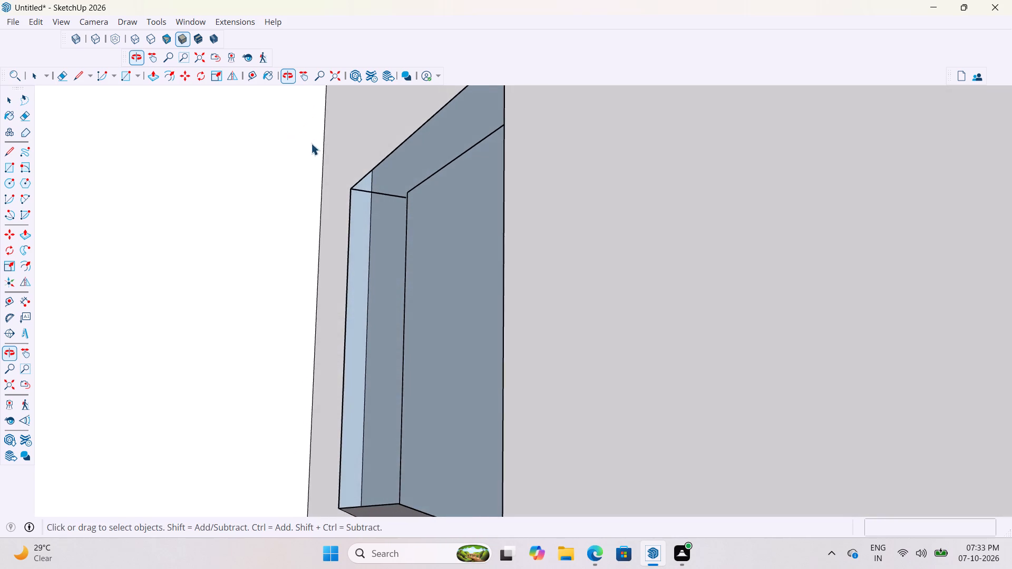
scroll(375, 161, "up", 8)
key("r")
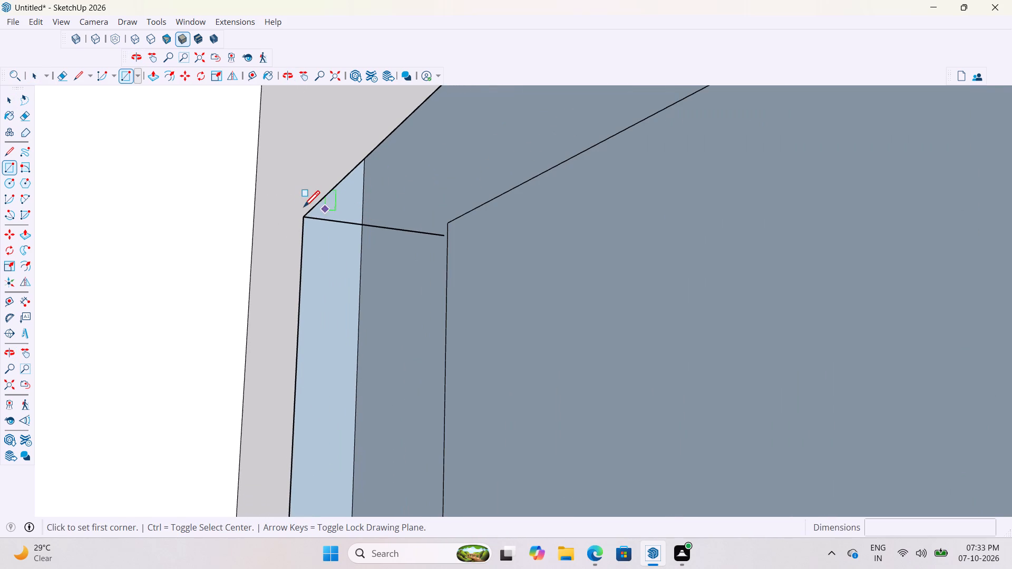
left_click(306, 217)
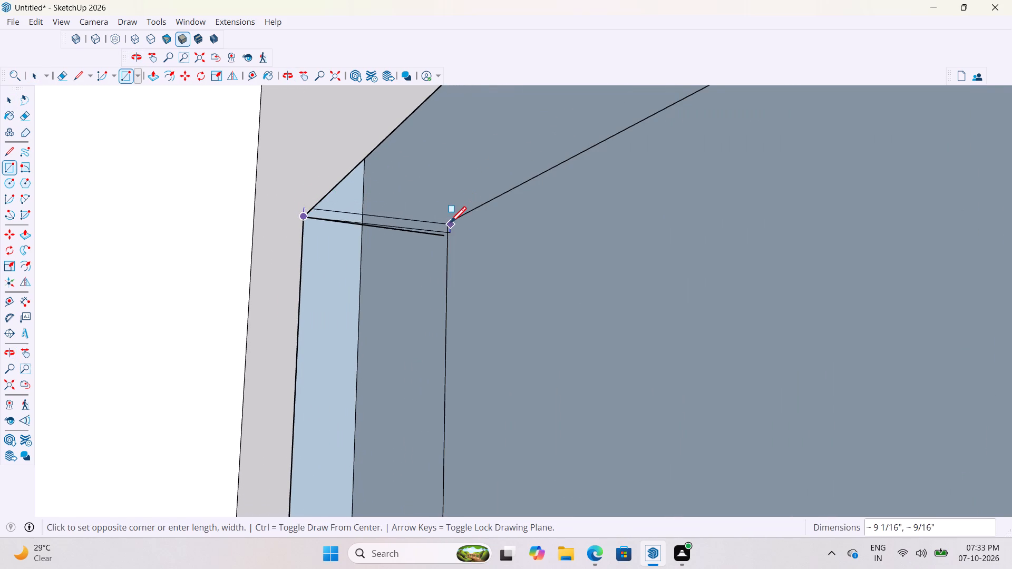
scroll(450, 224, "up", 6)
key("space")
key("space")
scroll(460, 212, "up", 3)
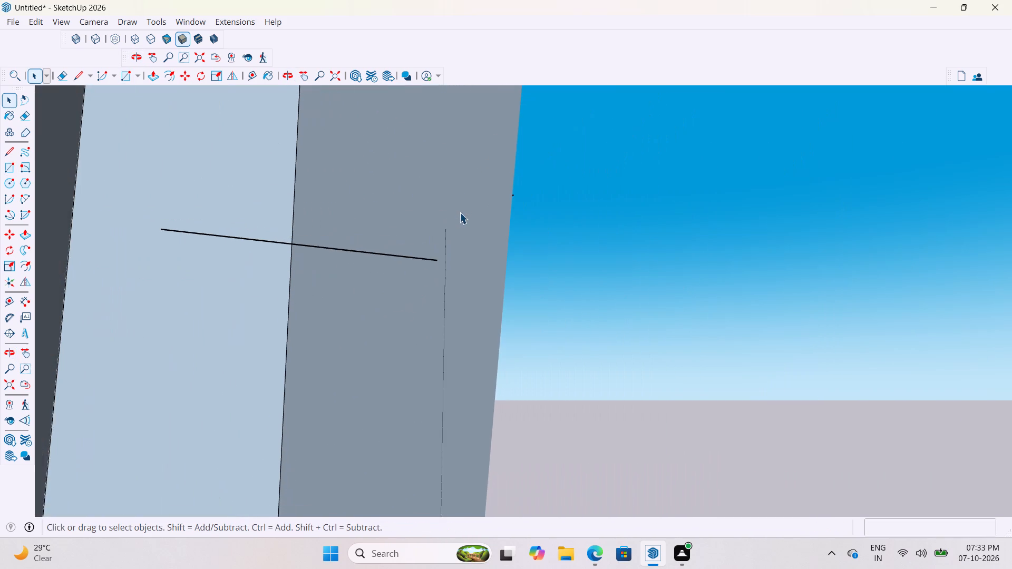
Examine the whole model and the bedroom window's lower inner corner where the sill meets the side face.
scroll(466, 218, "down", 16)
scroll(469, 266, "down", 11)
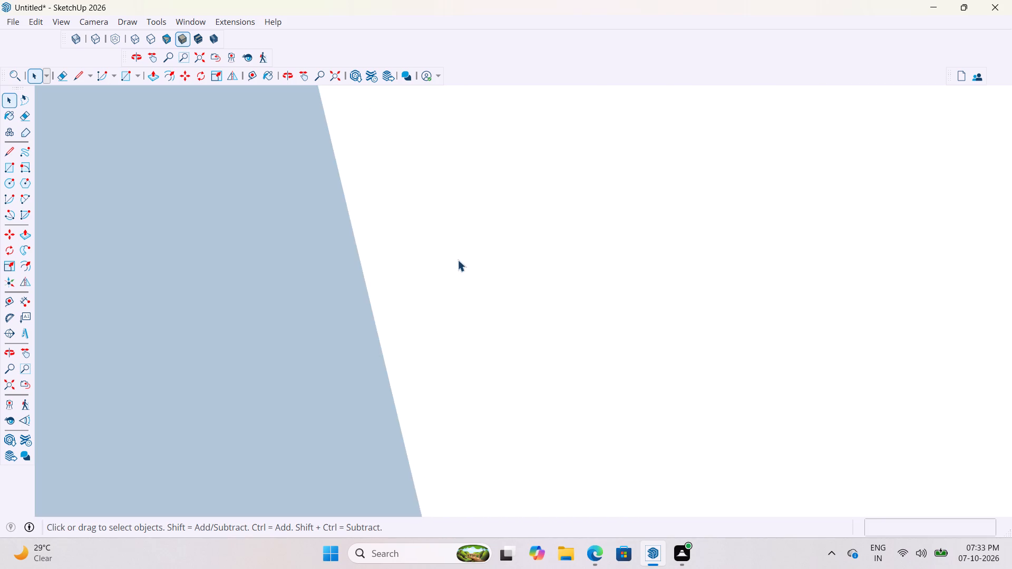
scroll(458, 260, "down", 5)
left_click(344, 83)
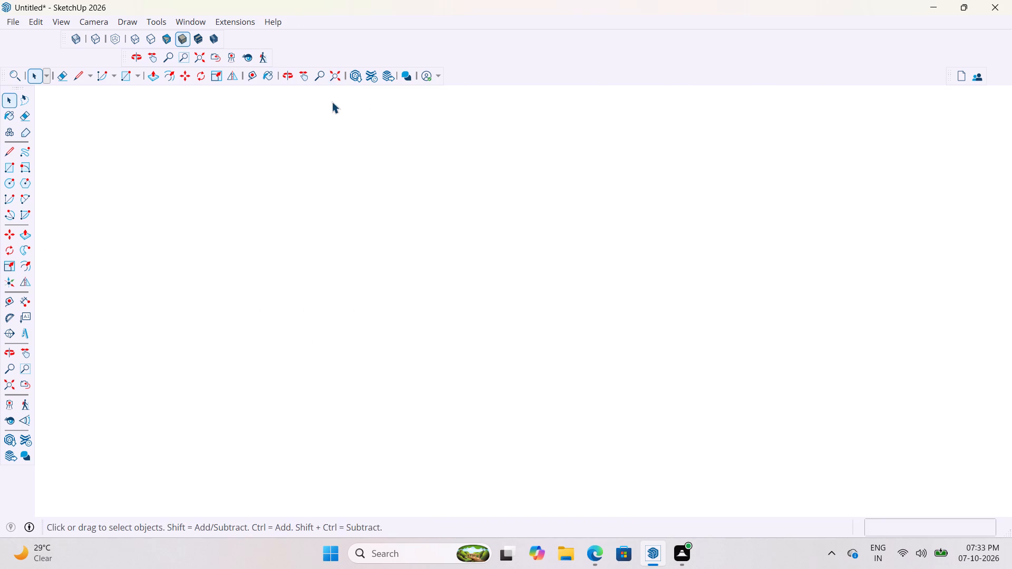
left_click(332, 77)
scroll(381, 351, "down", 5)
middle_click_drag(574, 274, 562, 385)
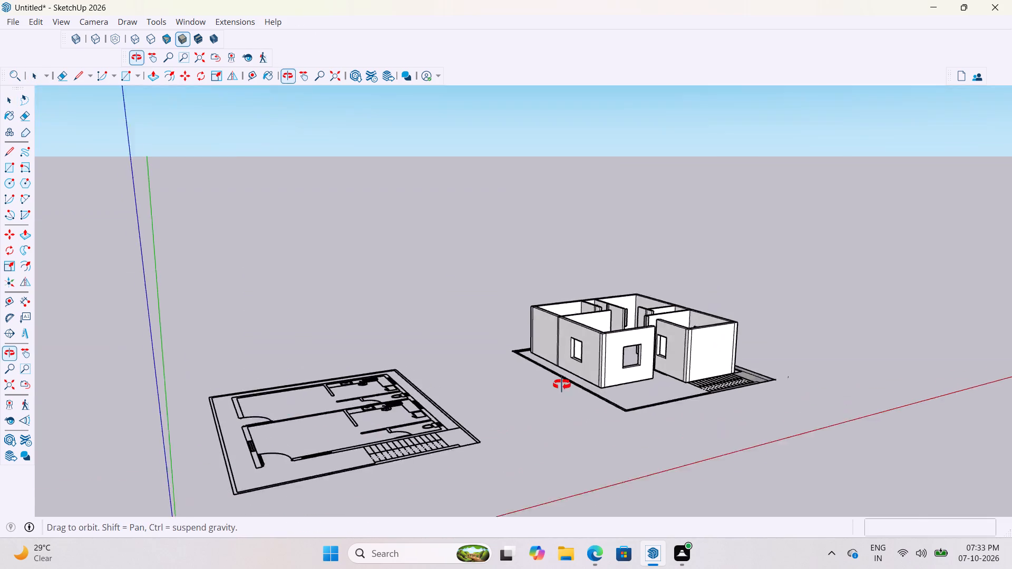
middle_click_drag(562, 385, 562, 396)
scroll(667, 305, "up", 8)
middle_click_drag(678, 339, 536, 446)
scroll(687, 464, "up", 7)
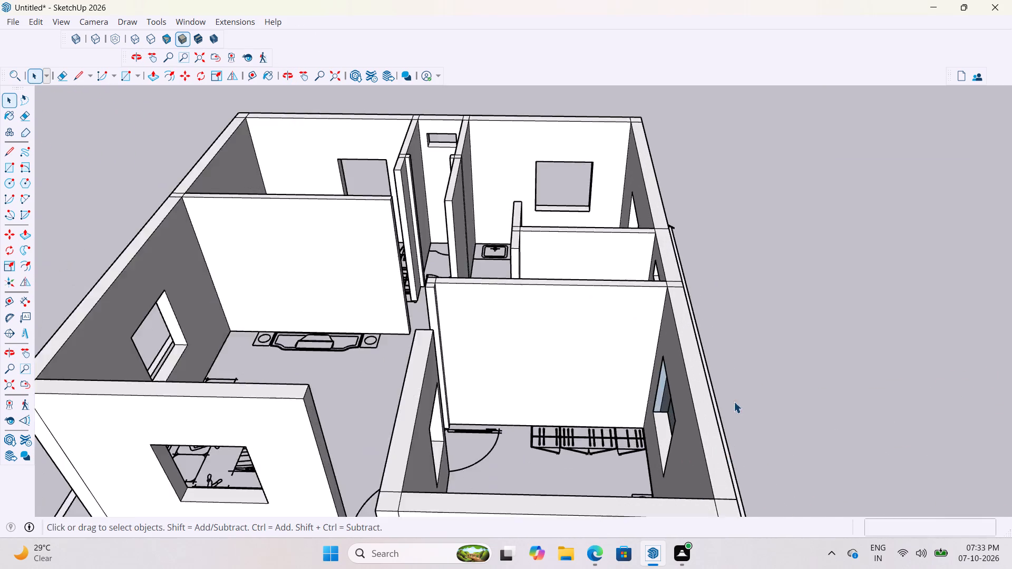
scroll(734, 401, "up", 4)
middle_click_drag(620, 381, 802, 430)
scroll(746, 370, "up", 13)
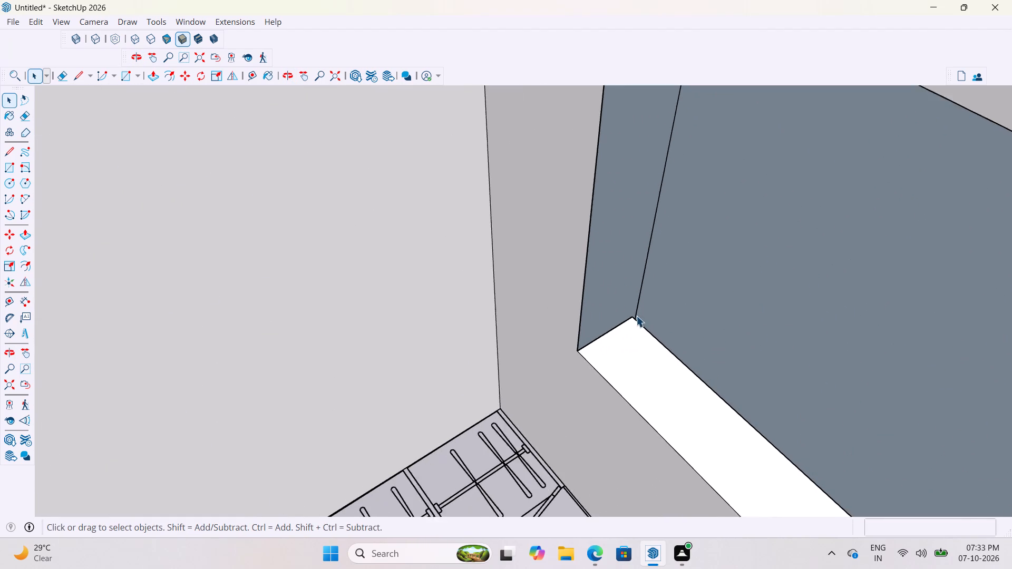
scroll(587, 316, "down", 12)
scroll(580, 372, "up", 15)
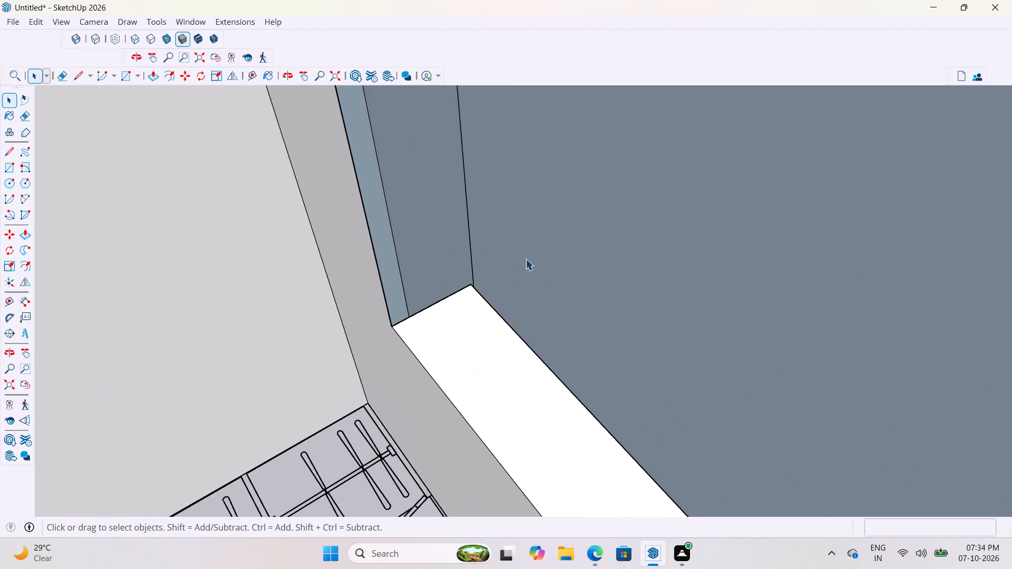
Open the wall group for editing at the bedroom's outer corner.
scroll(526, 259, "up", 6)
middle_click_drag(436, 289, 488, 291)
scroll(433, 299, "down", 10)
scroll(440, 319, "down", 16)
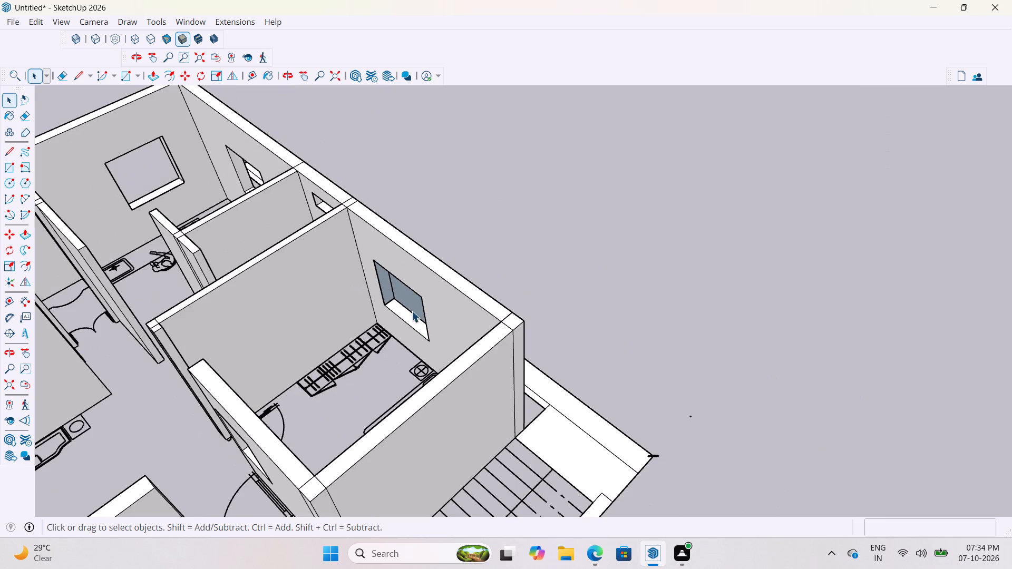
middle_click_drag(503, 406, 369, 368)
scroll(389, 328, "up", 3)
double_click(392, 301)
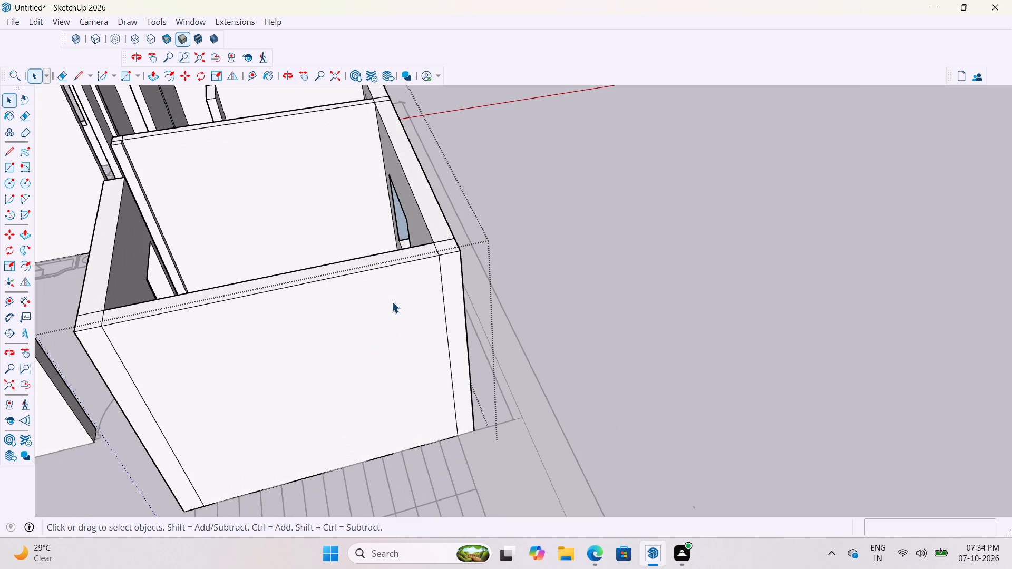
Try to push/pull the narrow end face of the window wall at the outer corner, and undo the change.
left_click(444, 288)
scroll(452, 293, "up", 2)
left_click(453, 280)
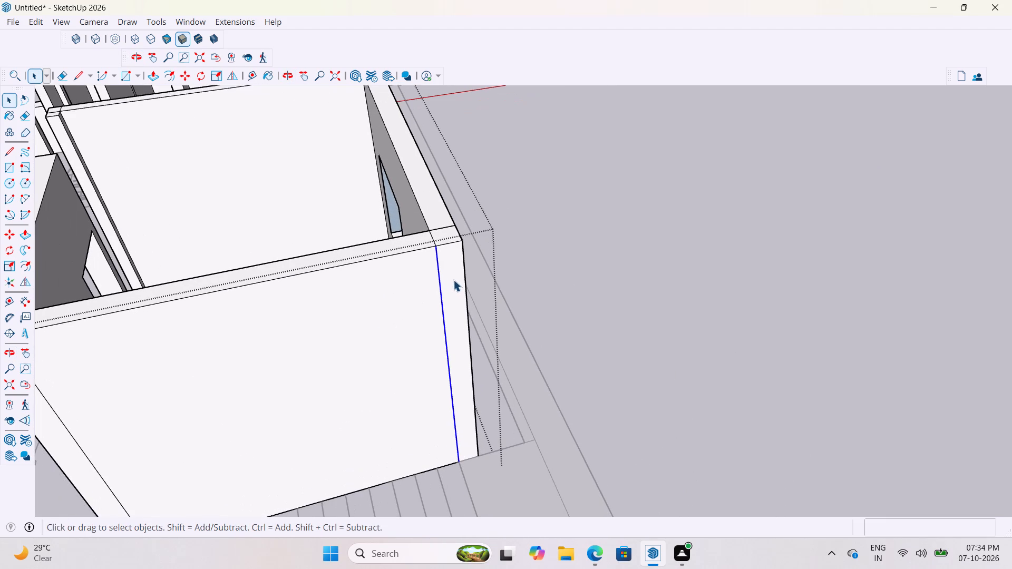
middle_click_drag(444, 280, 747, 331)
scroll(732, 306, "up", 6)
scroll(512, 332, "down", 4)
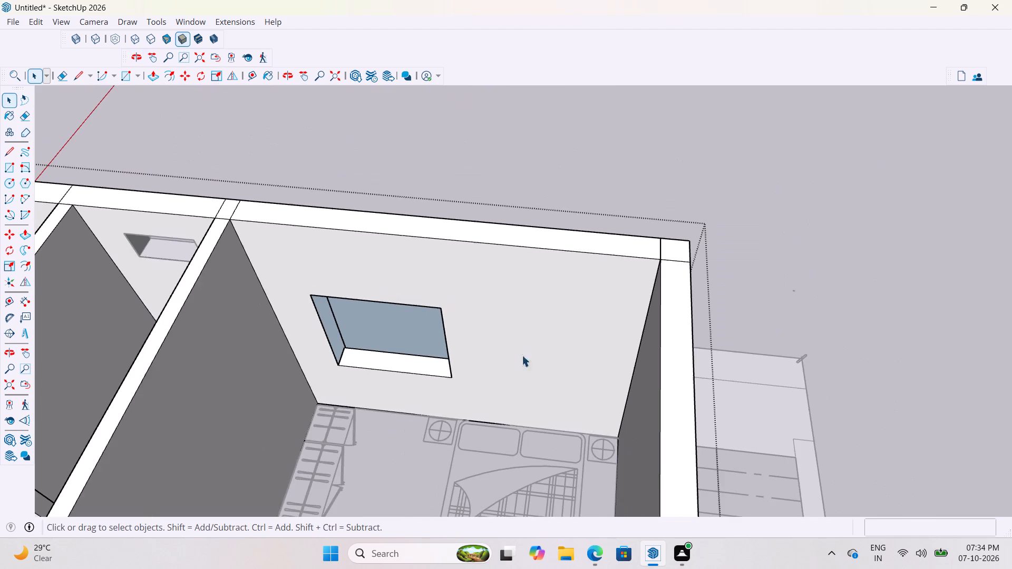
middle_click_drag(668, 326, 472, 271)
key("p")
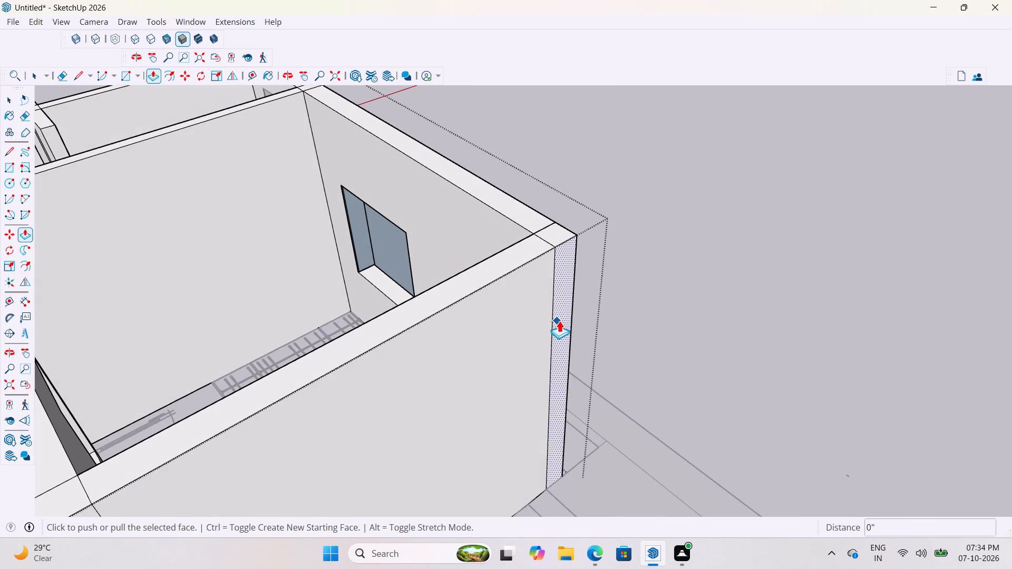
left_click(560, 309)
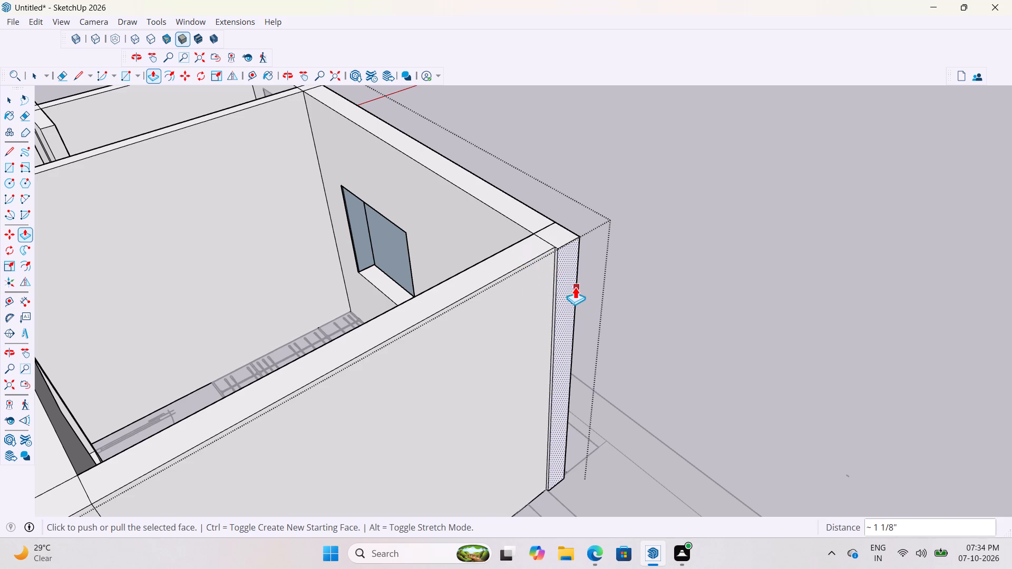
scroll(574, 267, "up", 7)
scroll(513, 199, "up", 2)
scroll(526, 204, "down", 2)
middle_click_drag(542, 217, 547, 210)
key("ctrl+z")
Push the window wall's narrow end face back about 9" and align it with the inner corner of the adjoining wall.
key("p")
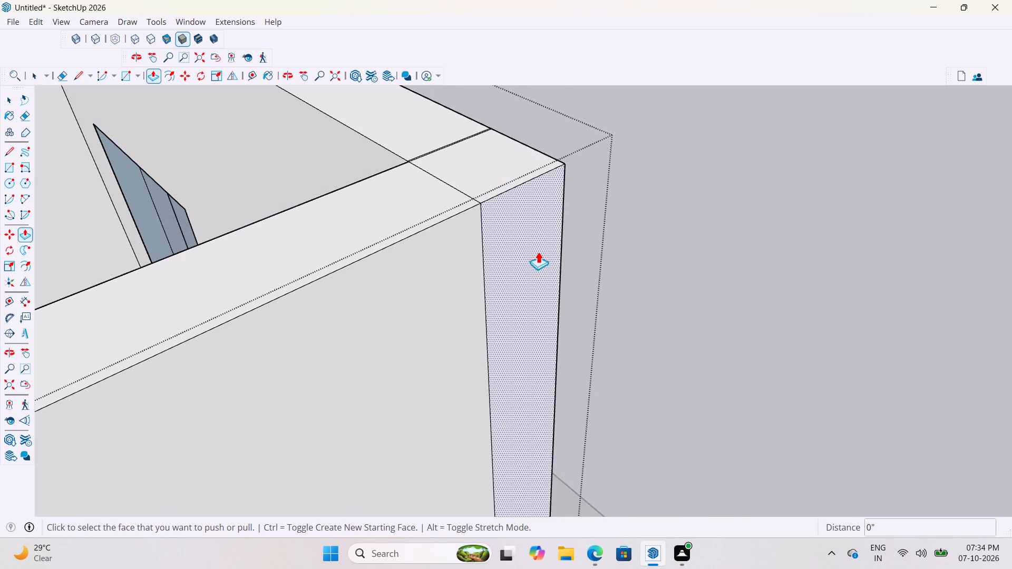
left_click(521, 261)
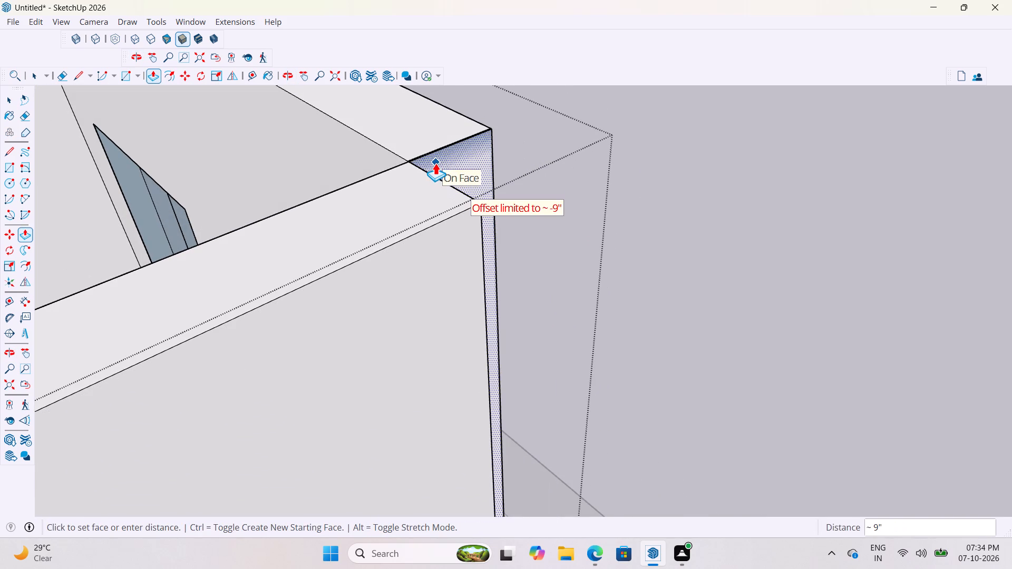
left_click(435, 163)
scroll(505, 230, "down", 2)
middle_click_drag(518, 250, 437, 264)
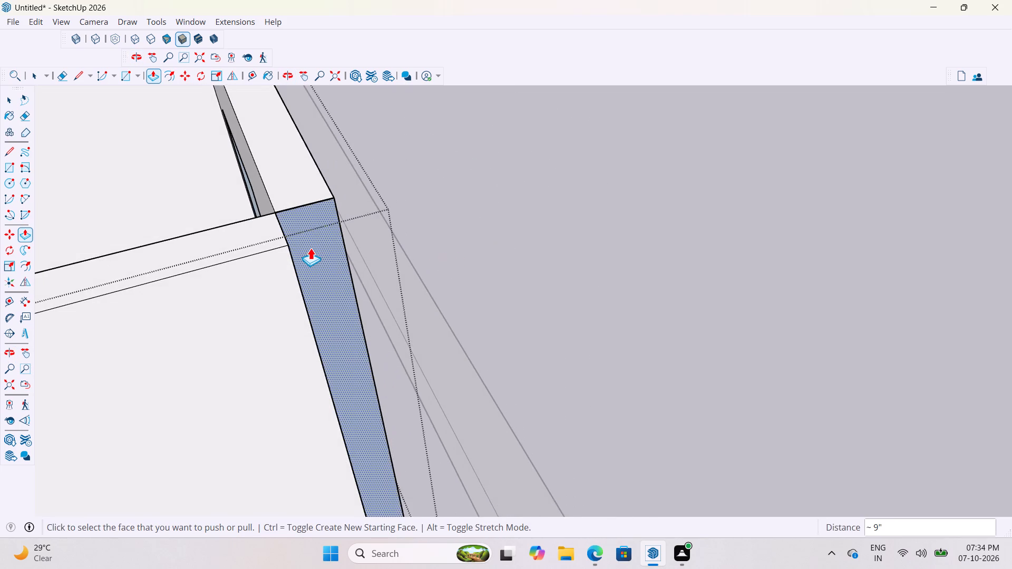
scroll(310, 248, "up", 3)
left_click(313, 252)
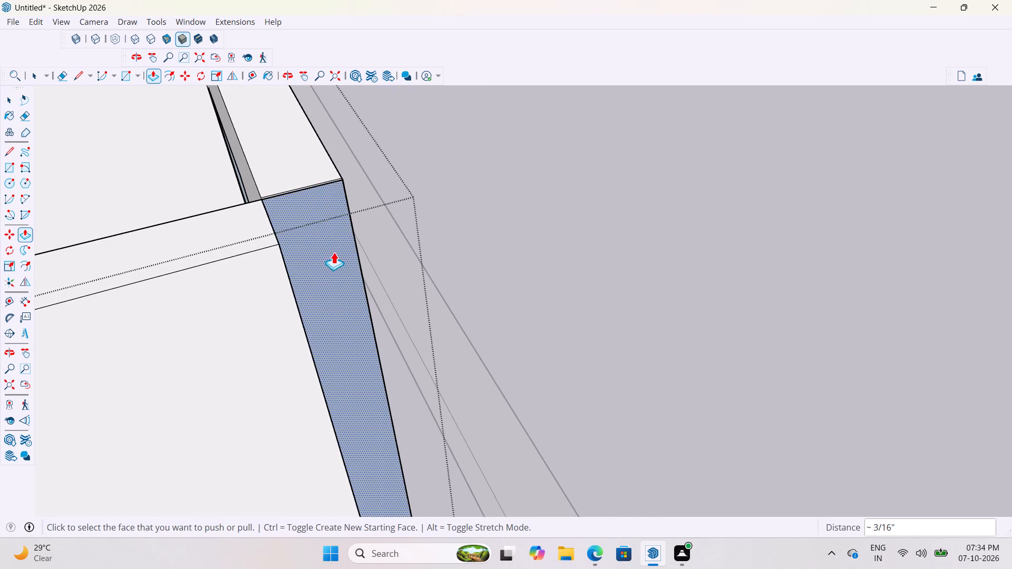
scroll(345, 283, "down", 4)
middle_click_drag(403, 325, 290, 342)
scroll(380, 340, "down", 8)
scroll(518, 312, "up", 3)
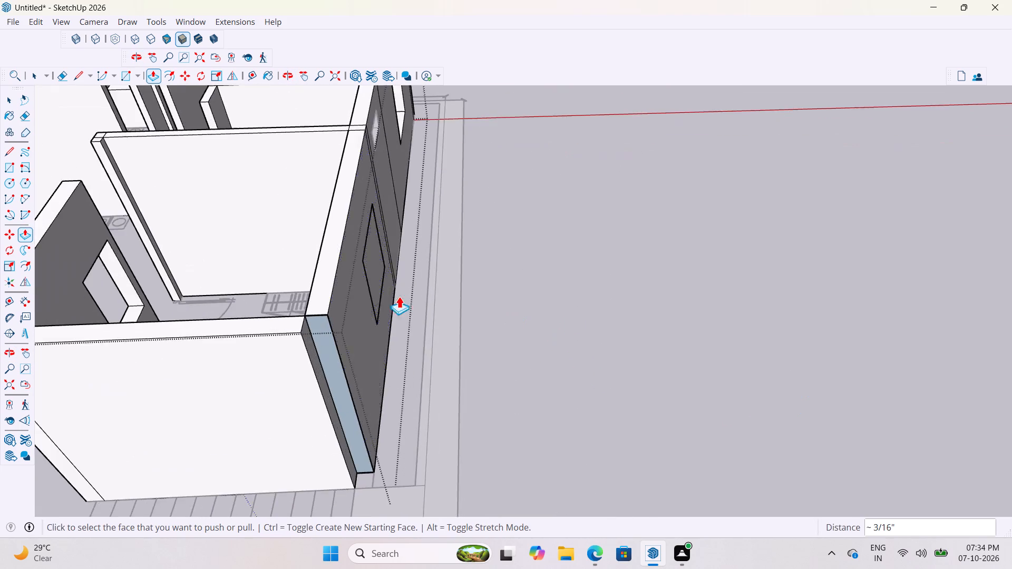
scroll(399, 296, "up", 19)
scroll(348, 312, "up", 5)
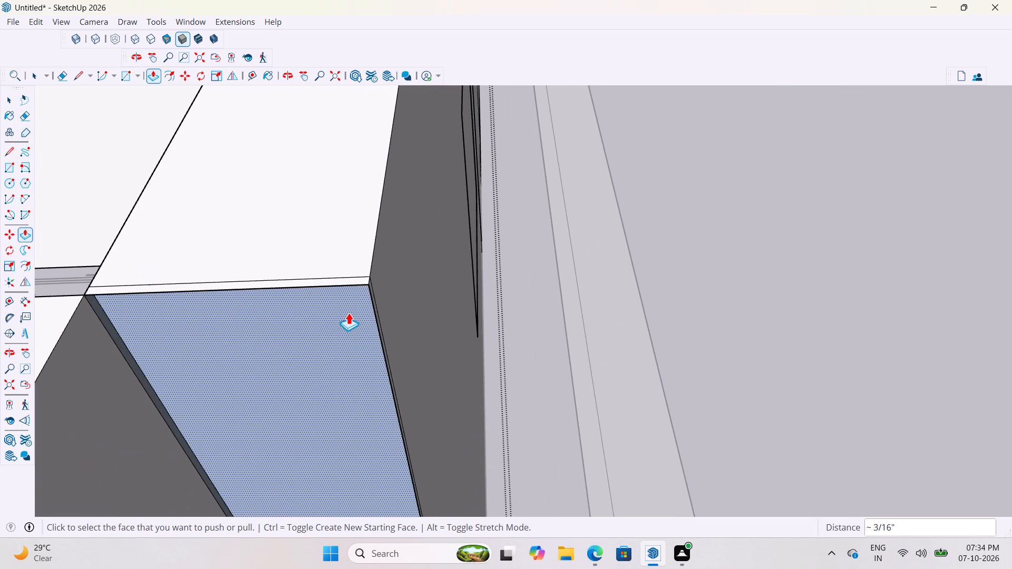
left_click(348, 313)
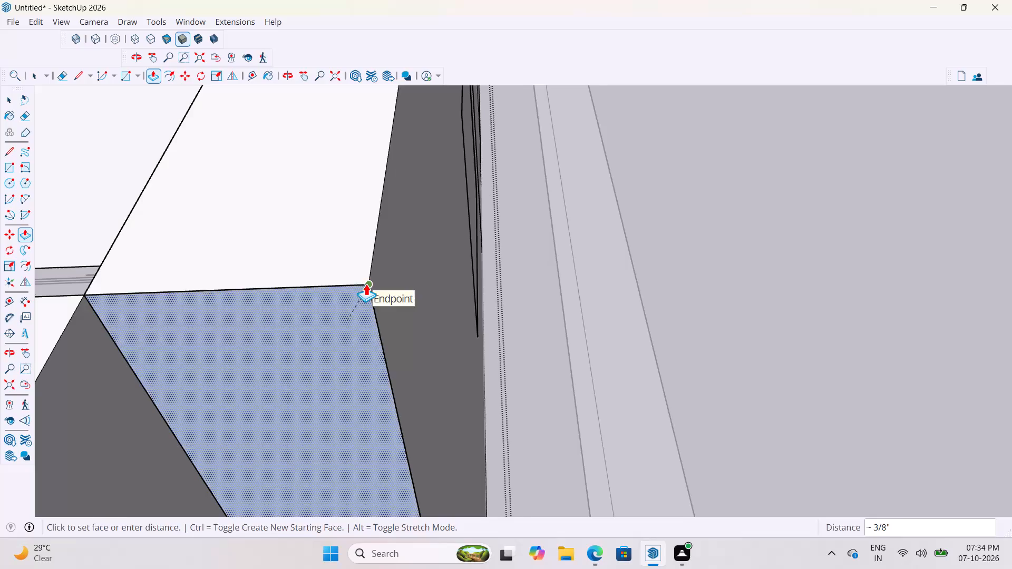
left_click(366, 283)
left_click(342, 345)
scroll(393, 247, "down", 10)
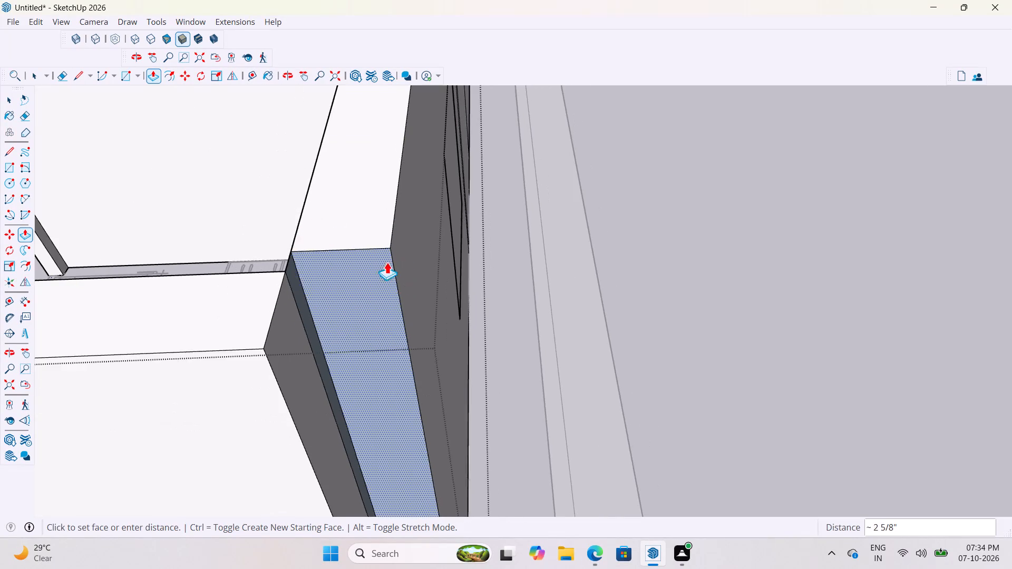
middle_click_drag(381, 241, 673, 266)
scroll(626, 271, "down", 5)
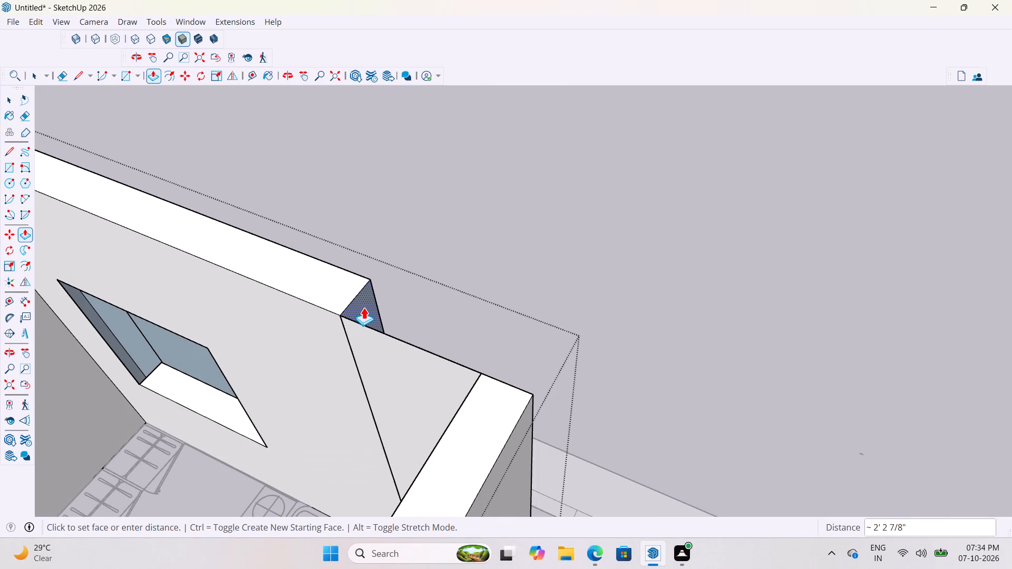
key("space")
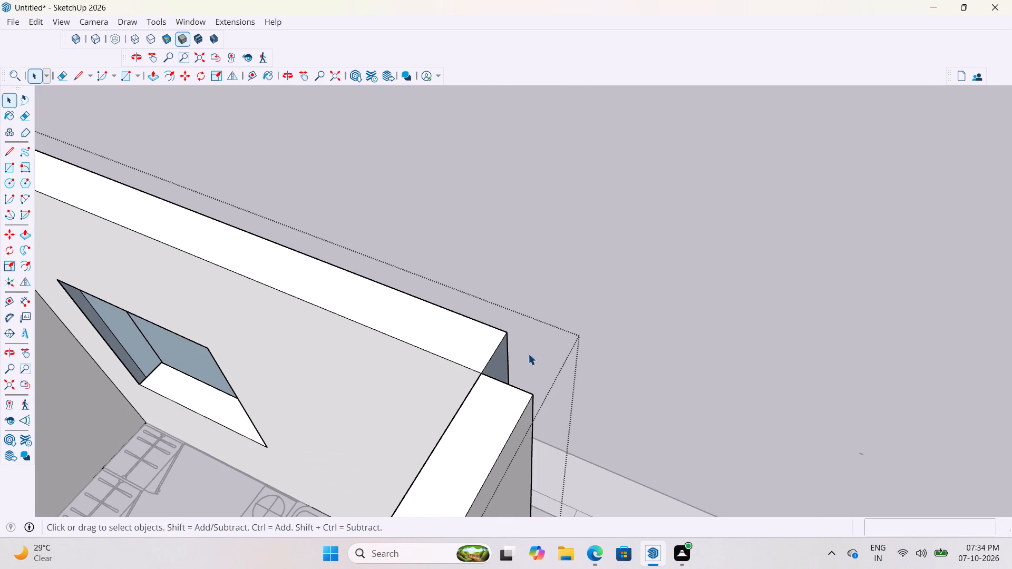
Push the window wall's end face back about 6' 1/2" to the near side edge of the bedroom window.
middle_click_drag(371, 352, 178, 333)
key("p")
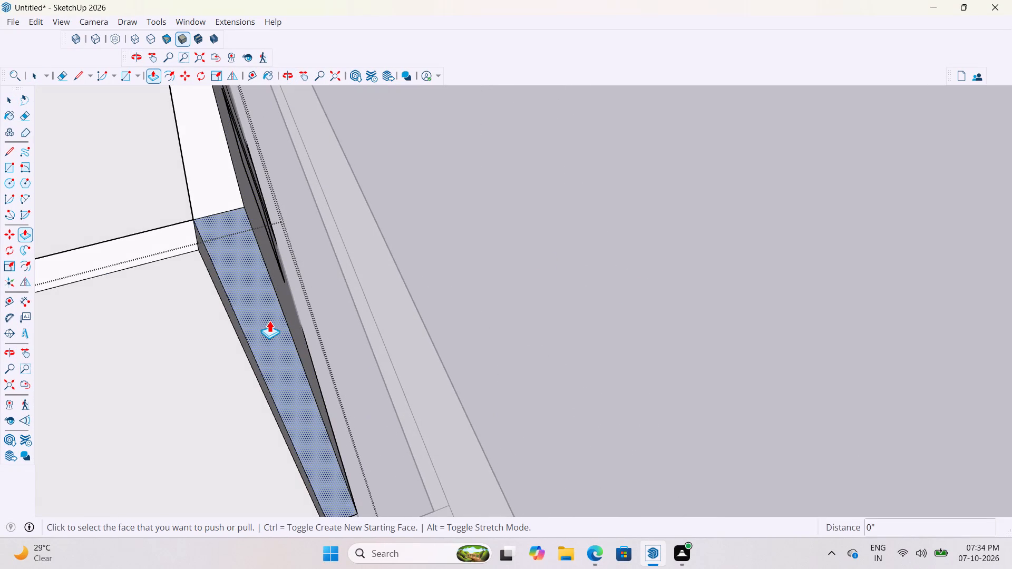
left_click(269, 320)
middle_click_drag(391, 258, 595, 272)
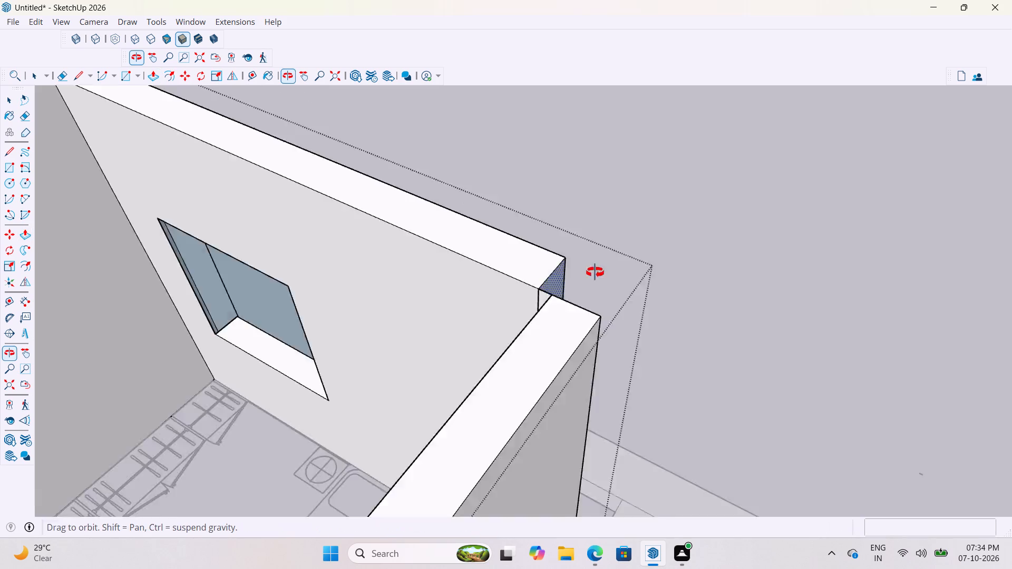
middle_click_drag(595, 272, 670, 299)
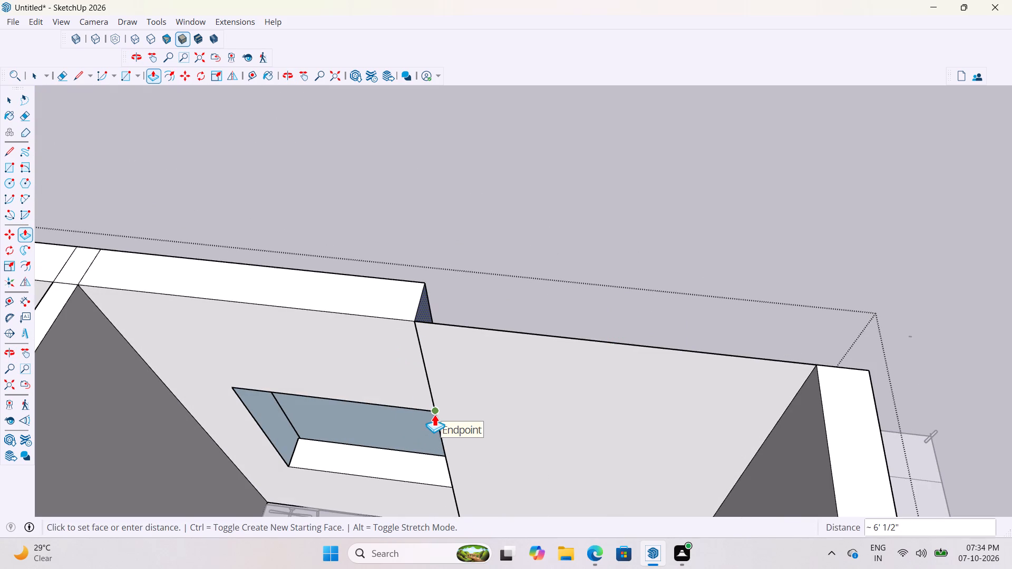
left_click(434, 414)
Delete the leftover inner wall face and its top edge between the bedroom window and the outer corner.
middle_click_drag(560, 386, 300, 446)
scroll(305, 372, "up", 2)
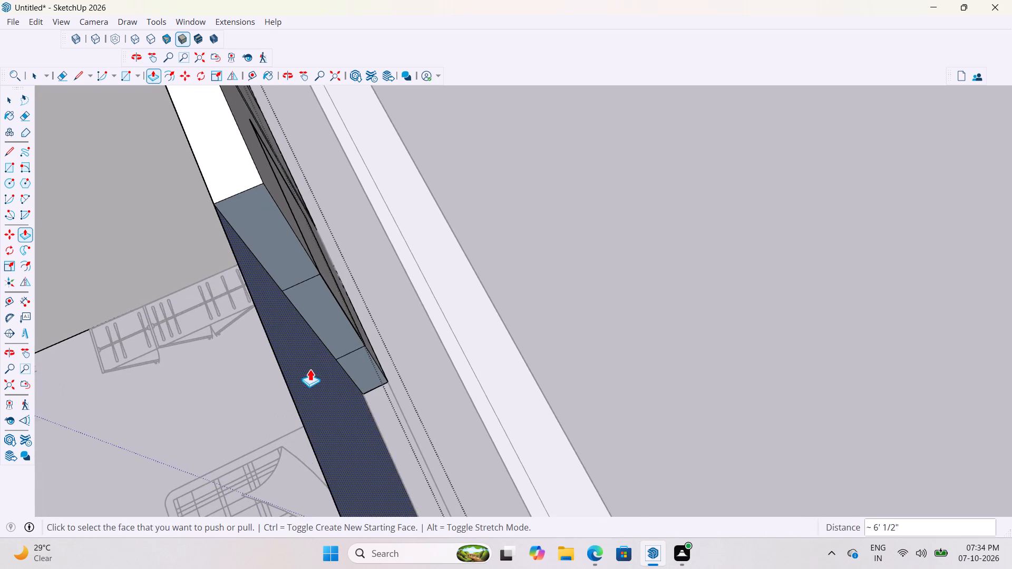
middle_click_drag(460, 390, 285, 331)
left_click(267, 326)
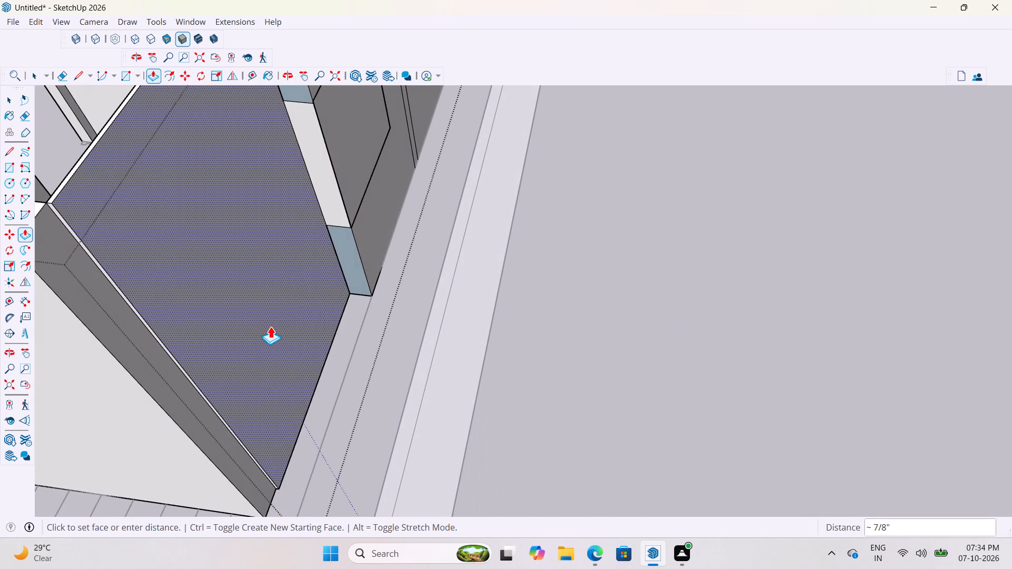
key("space")
left_click(270, 326)
key("Delete")
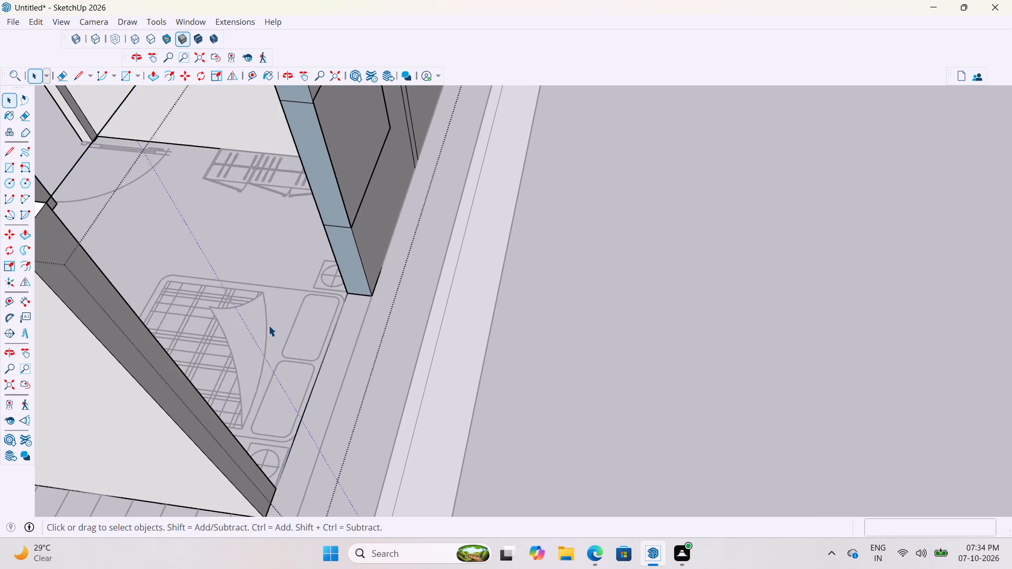
scroll(268, 325, "down", 2)
middle_click_drag(301, 341, 626, 333)
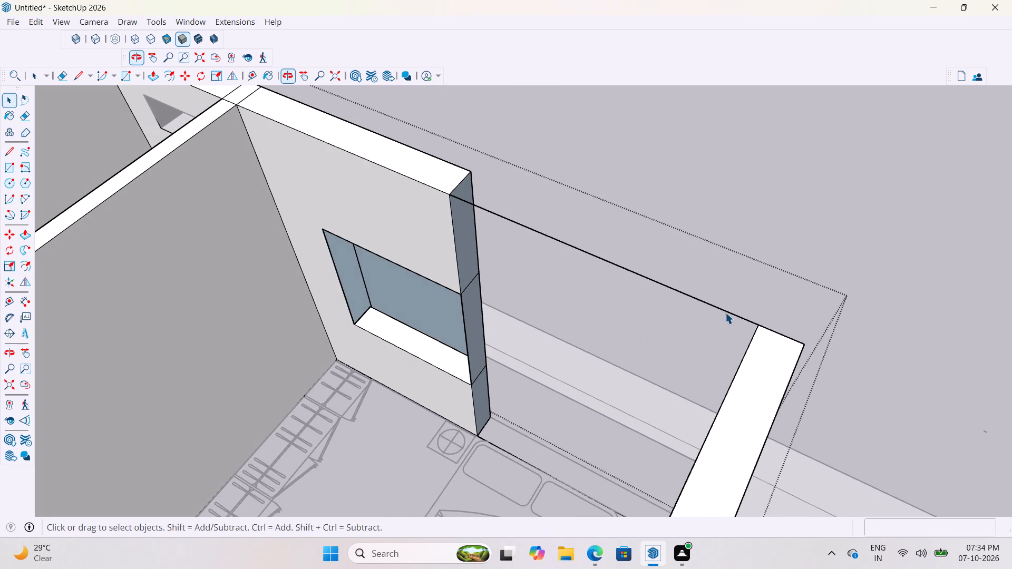
left_click(725, 312)
key("Delete")
Delete the two horizontal edges crossing the cut end face of the window wall.
scroll(677, 303, "down", 3)
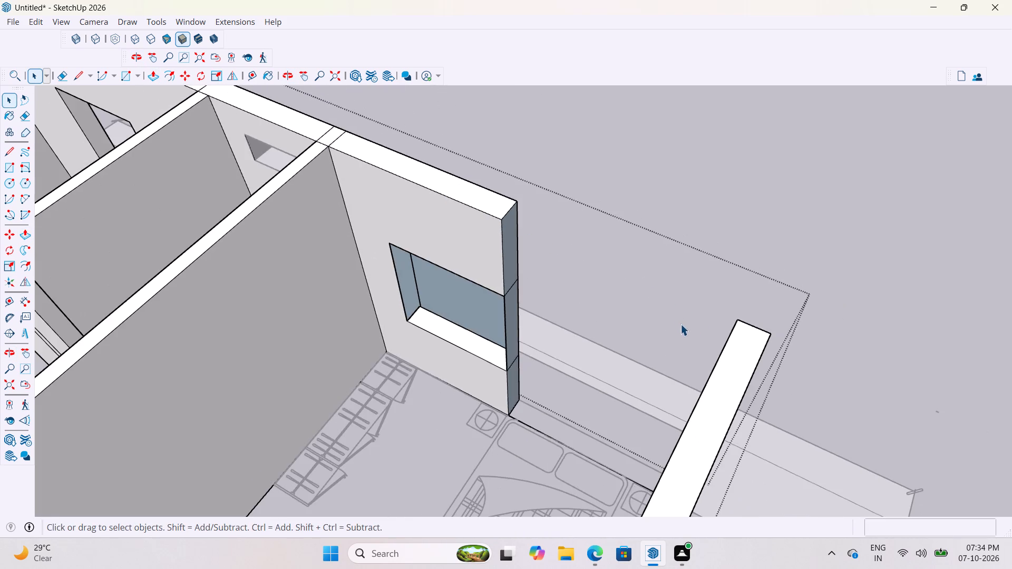
middle_click_drag(680, 324, 422, 404)
scroll(617, 445, "down", 8)
middle_click_drag(609, 431, 513, 330)
scroll(486, 299, "up", 3)
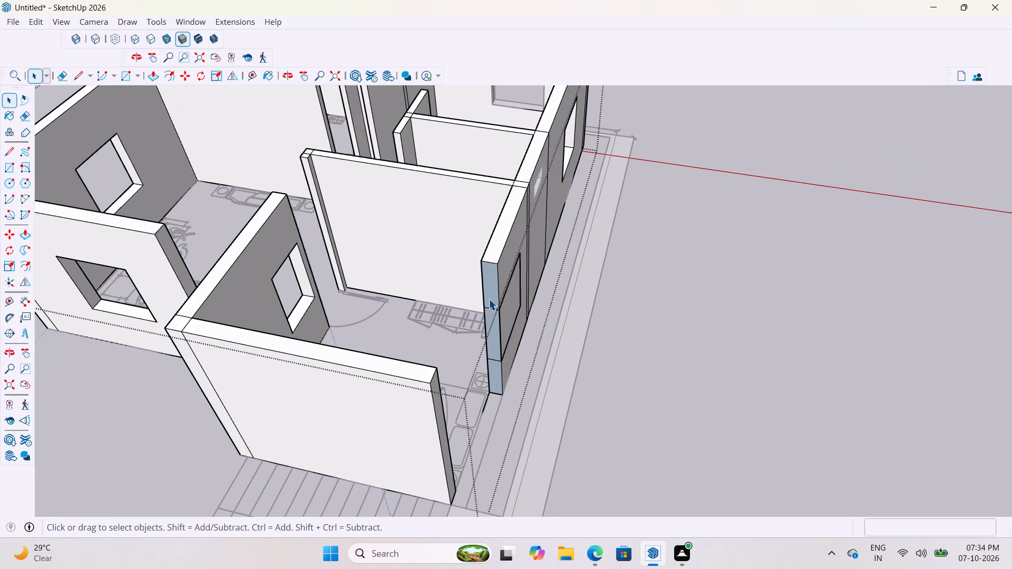
key("p")
scroll(494, 359, "up", 2)
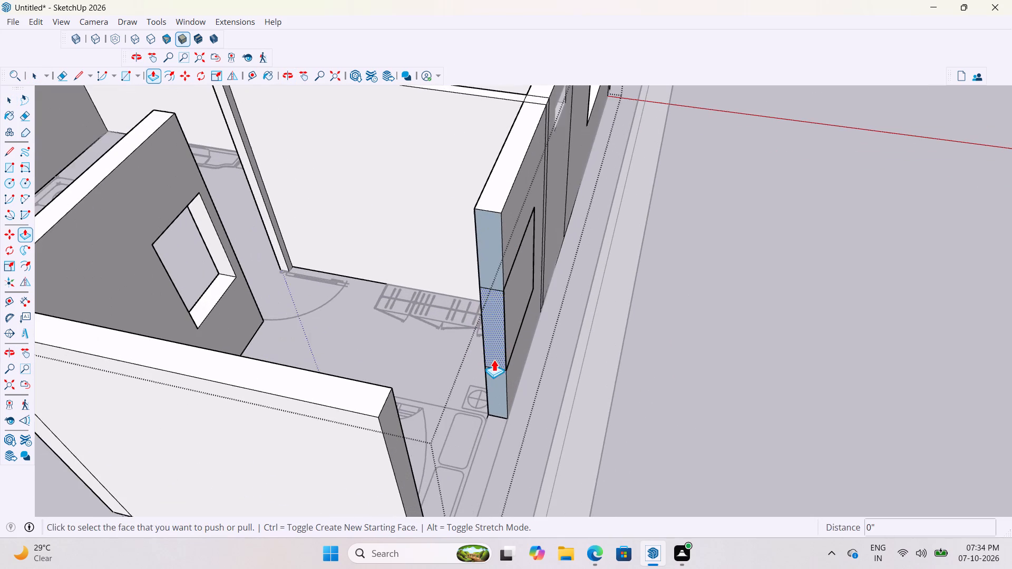
scroll(494, 359, "up", 2)
key("space")
key("space")
scroll(493, 372, "up", 6)
left_click(503, 369)
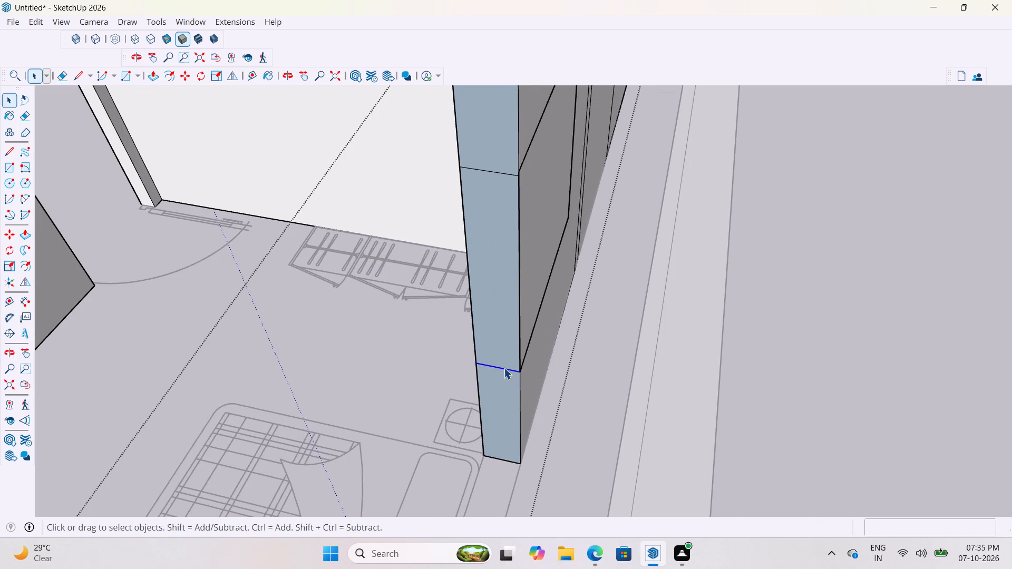
key("Delete")
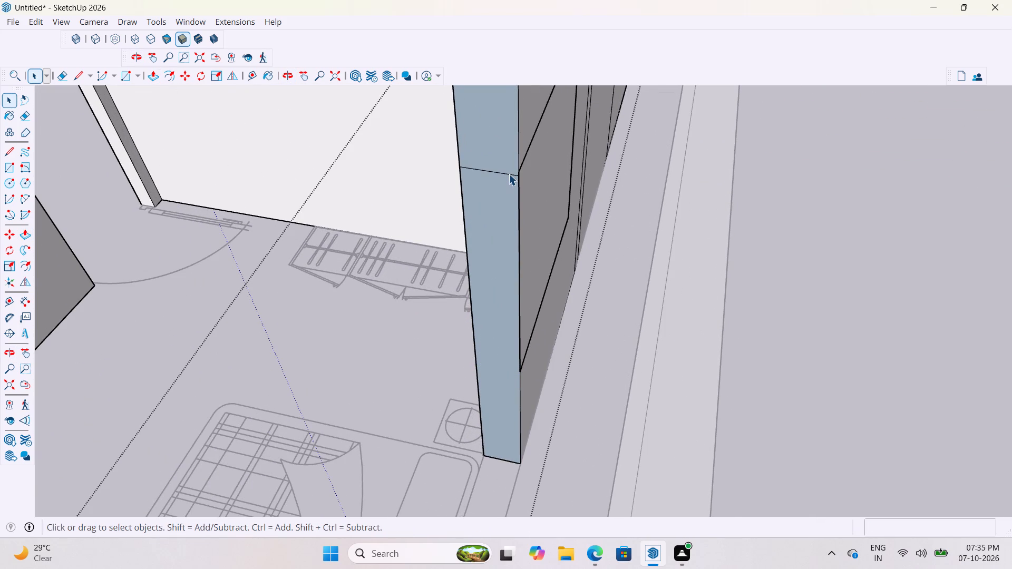
left_click(509, 175)
key("Delete")
Delete the top and bottom edges of the bedroom window outline on the wall's outer face.
left_click(526, 159)
key("Delete")
left_click(541, 308)
key("Delete")
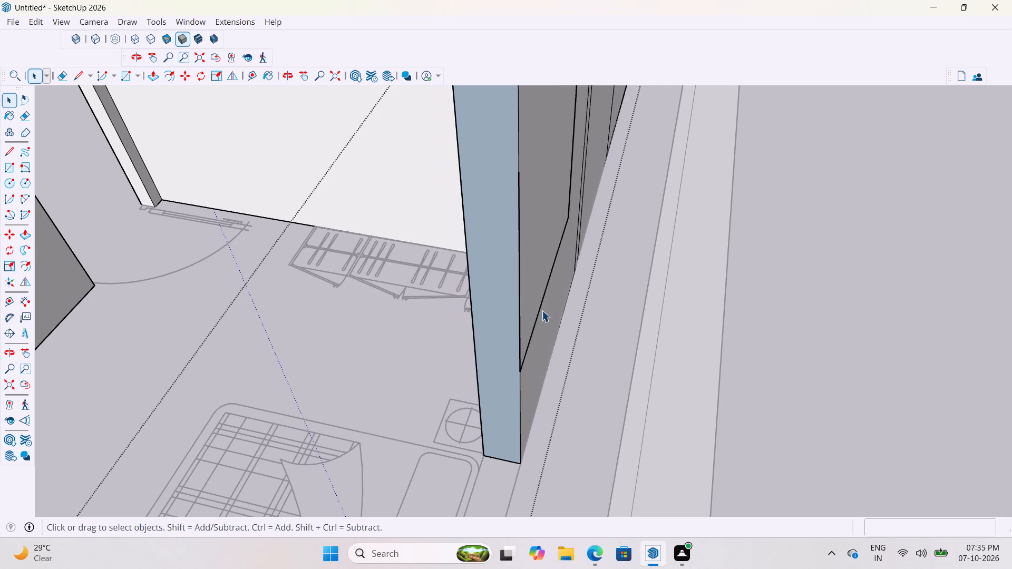
scroll(543, 315, "down", 3)
scroll(543, 323, "up", 3)
left_click(538, 316)
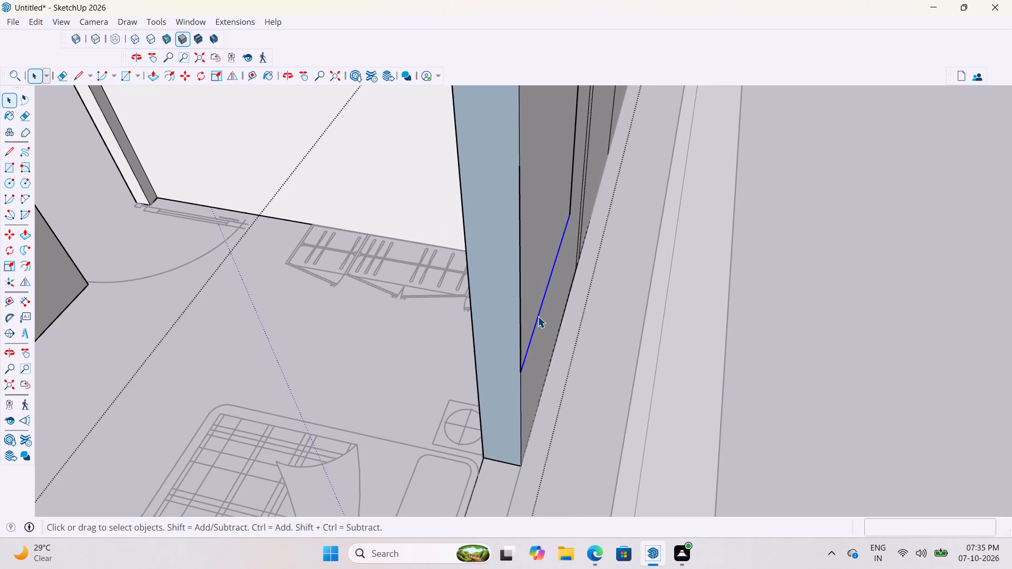
key("Delete")
Delete the two remaining vertical edges of the bedroom window outline, on the outer face and along the cut end.
scroll(540, 356, "down", 4)
scroll(545, 361, "up", 4)
middle_click_drag(578, 381, 413, 411)
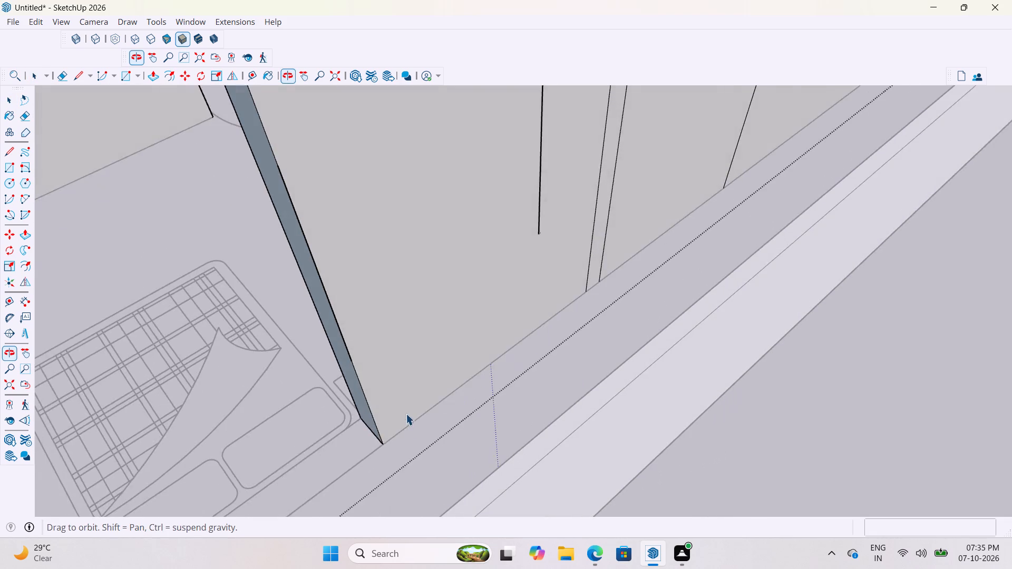
scroll(451, 480, "down", 4)
left_click(513, 286)
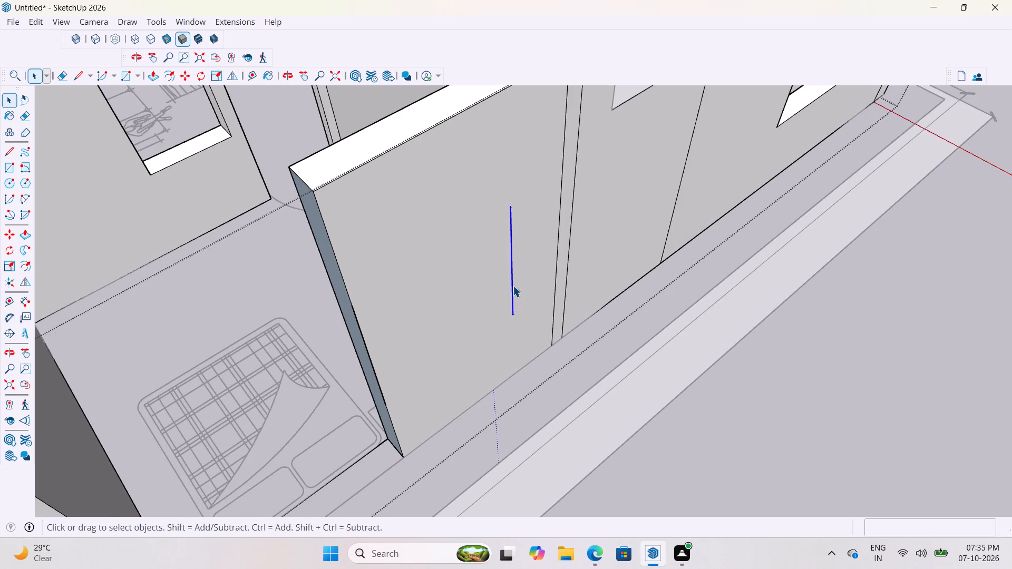
key("Delete")
scroll(366, 328, "up", 2)
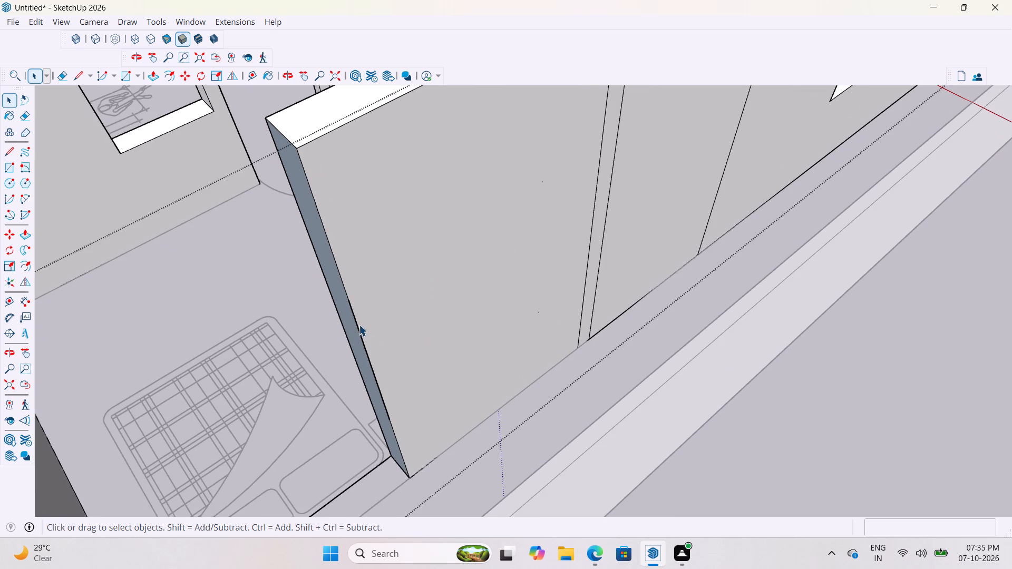
left_click(358, 331)
key("Delete")
scroll(446, 338, "down", 3)
middle_click_drag(519, 311, 718, 281)
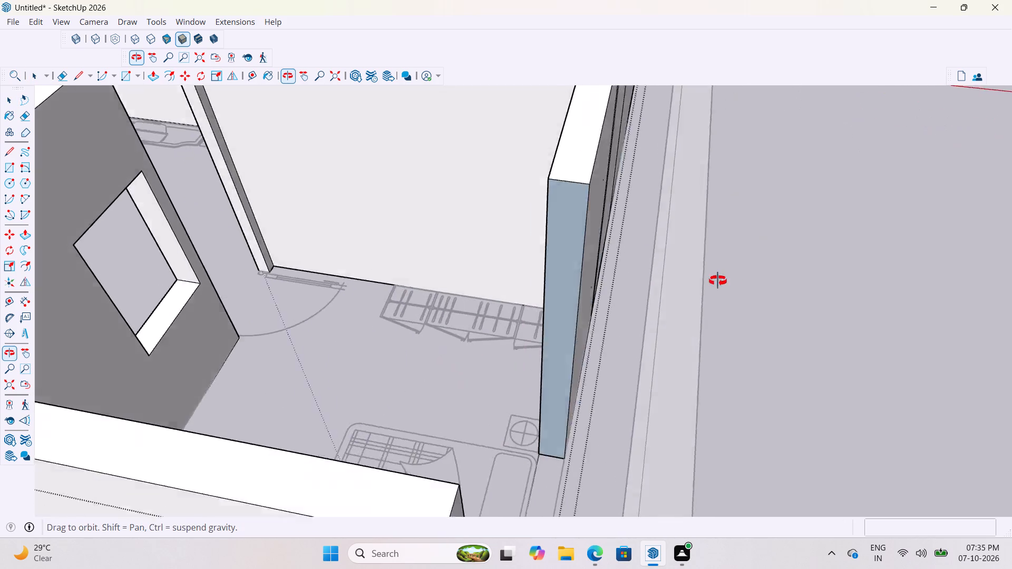
Push the window wall's cut end face back about 4' to the far vertical edge of the old window outline.
middle_click_drag(718, 281, 819, 289)
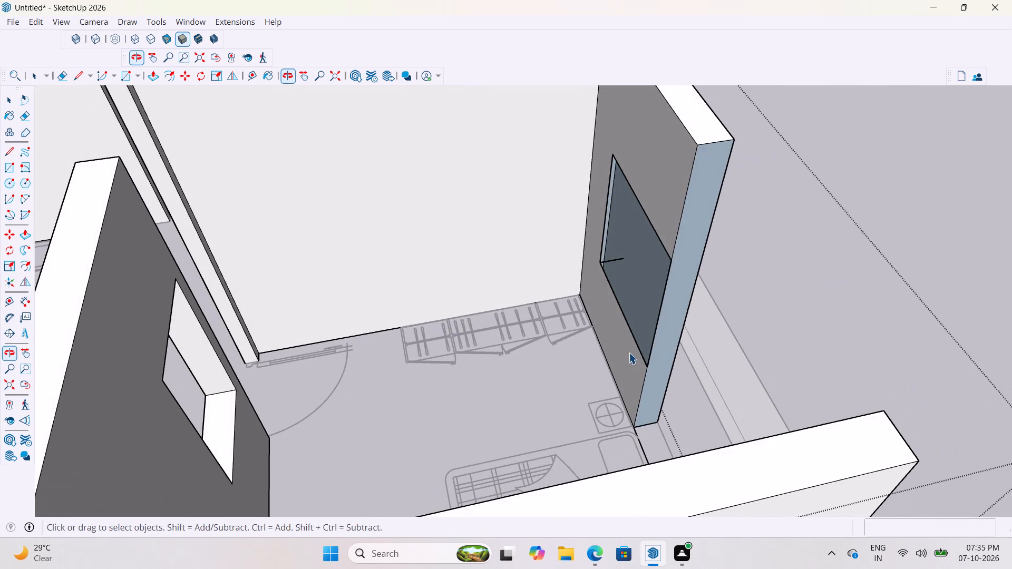
key("p")
left_click(683, 304)
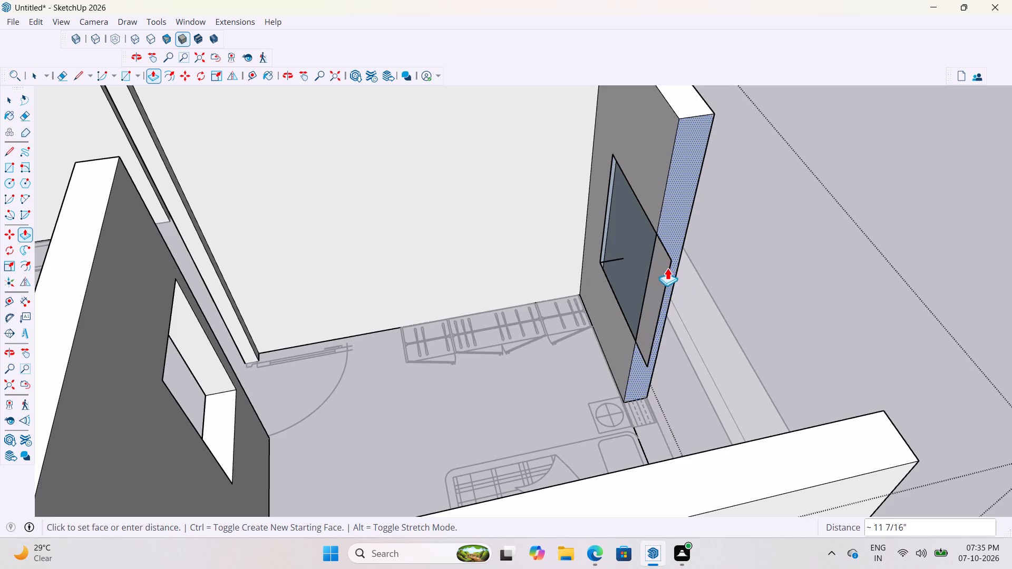
left_click(608, 180)
Delete the leftover freestanding window face by removing its outer vertical edge and its bottom and top edges.
scroll(659, 229, "up", 1)
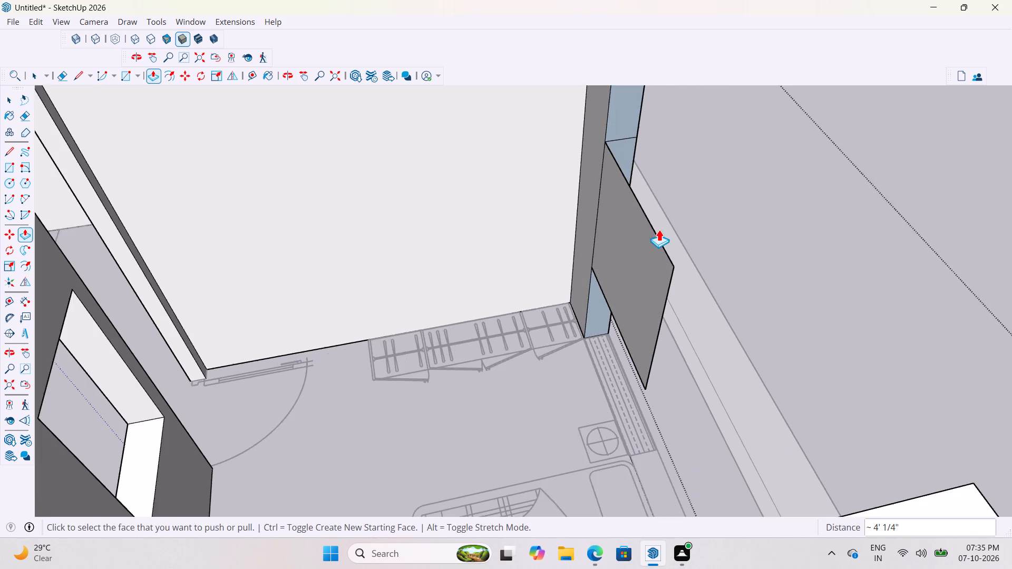
scroll(659, 229, "up", 2)
middle_click_drag(674, 252, 512, 230)
key("space")
key("space")
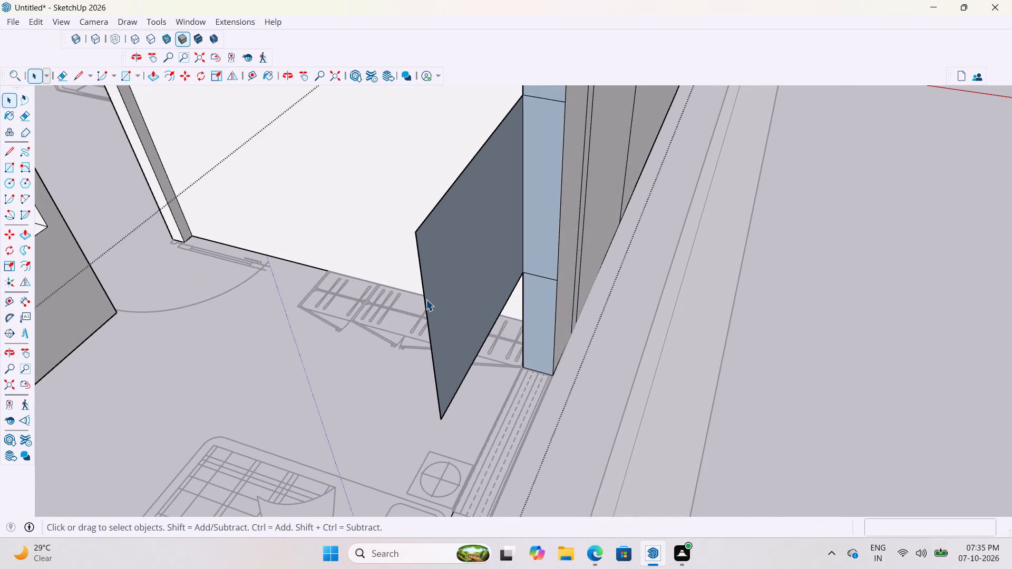
left_click(426, 299)
key("Delete")
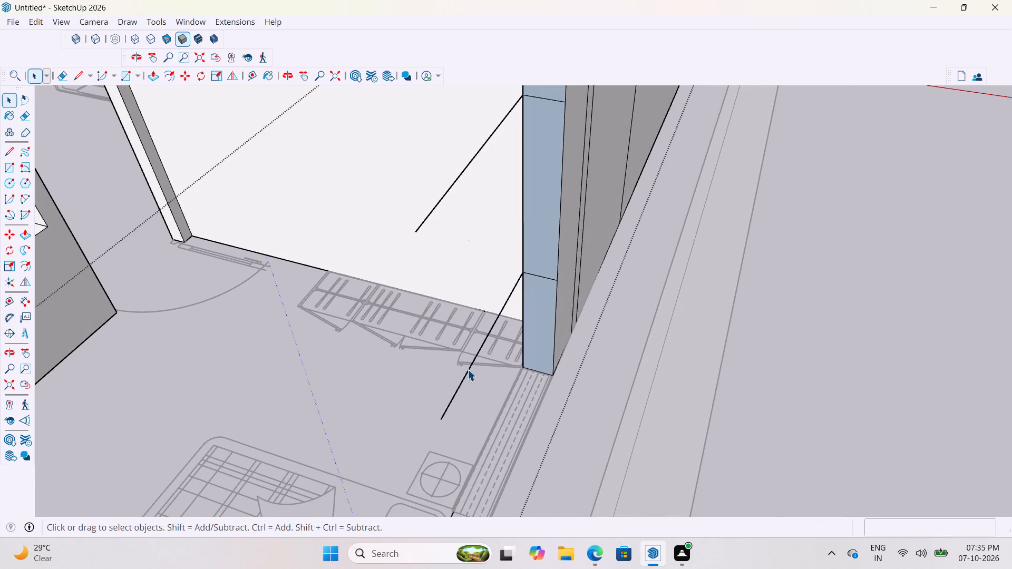
left_click(468, 370)
key("Delete")
left_click(436, 210)
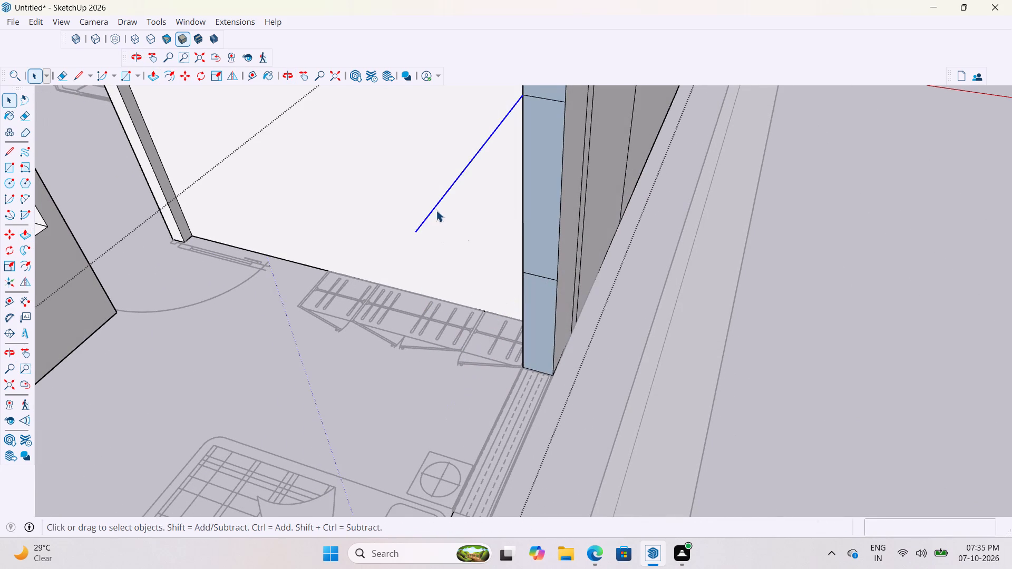
key("Delete")
Delete the two horizontal edges crossing the window wall's new end face.
middle_click_drag(498, 297, 572, 323)
scroll(554, 369, "down", 7)
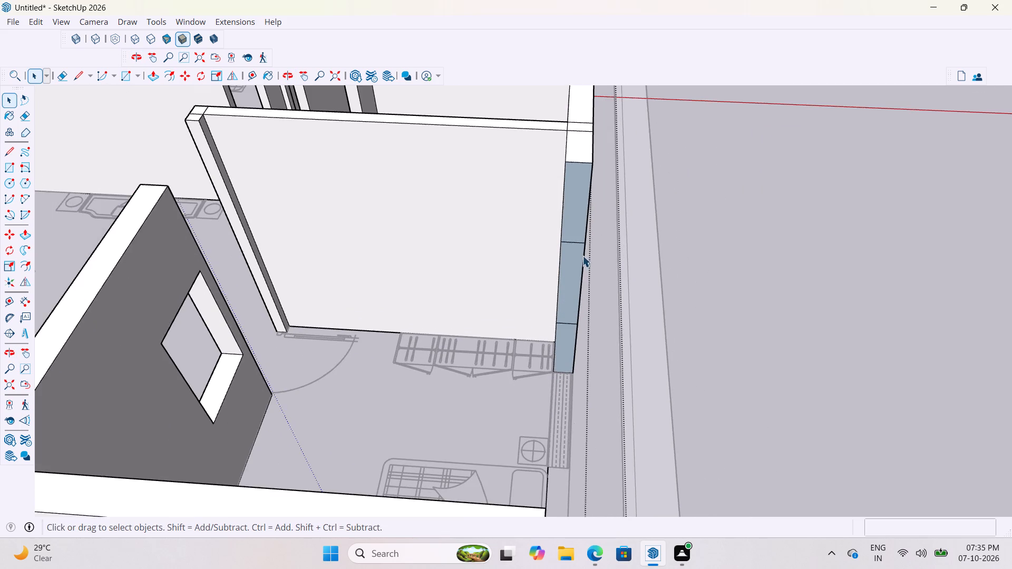
scroll(582, 256, "up", 5)
middle_click_drag(563, 272, 677, 261)
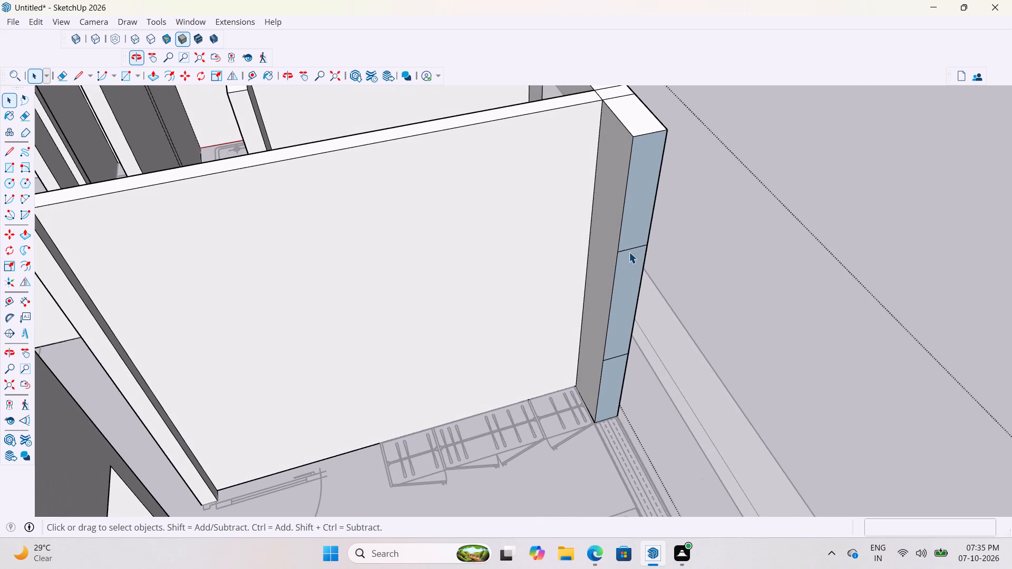
left_click(631, 250)
scroll(630, 252, "up", 2)
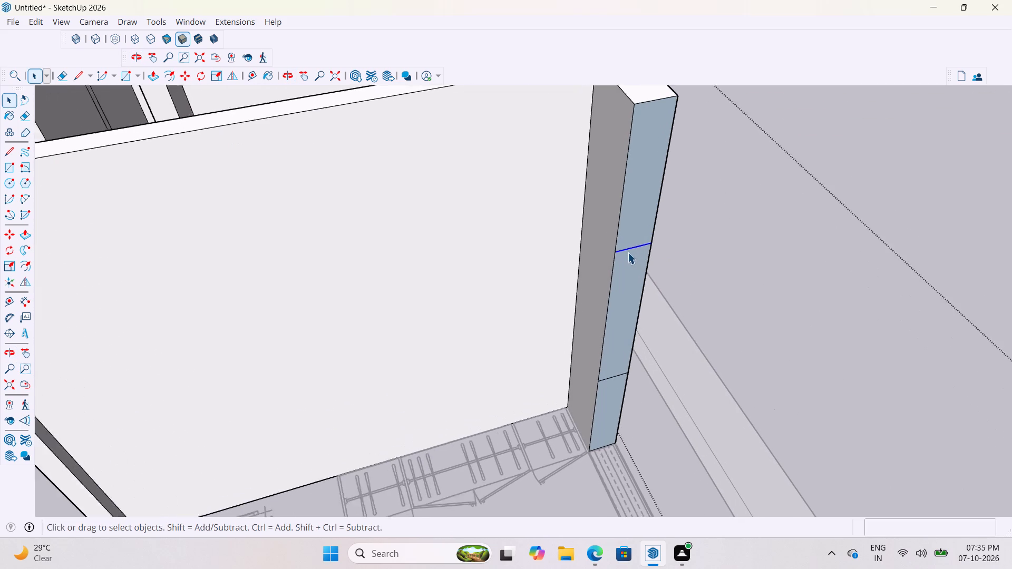
scroll(628, 252, "up", 1)
key("Delete")
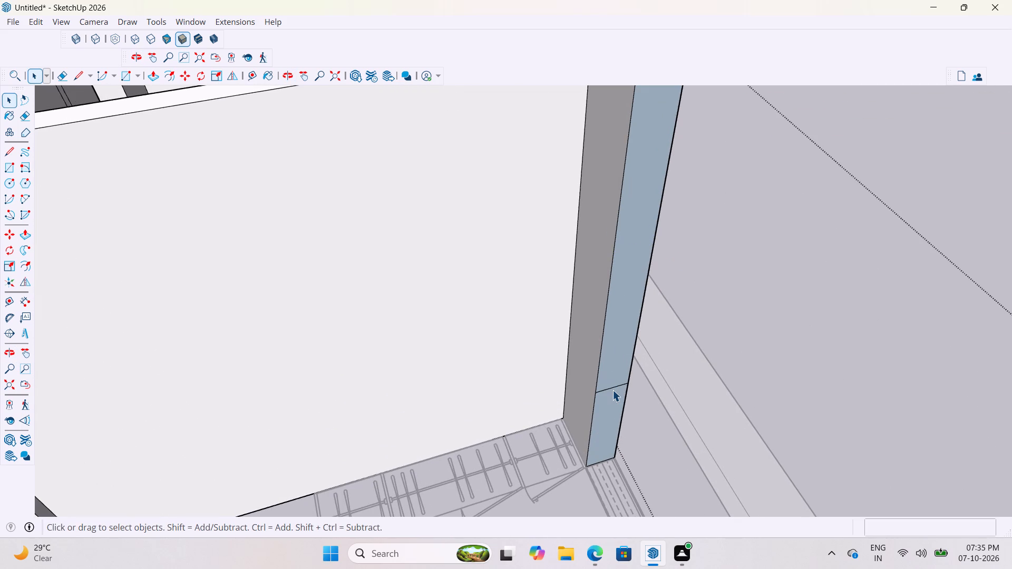
left_click(612, 387)
key("Delete")
Extend the window wall's end face to the front wall with Push/Pull, plus about 9" to sit flush with the front wall's outer face.
key("p")
left_click(615, 359)
scroll(597, 358, "down", 16)
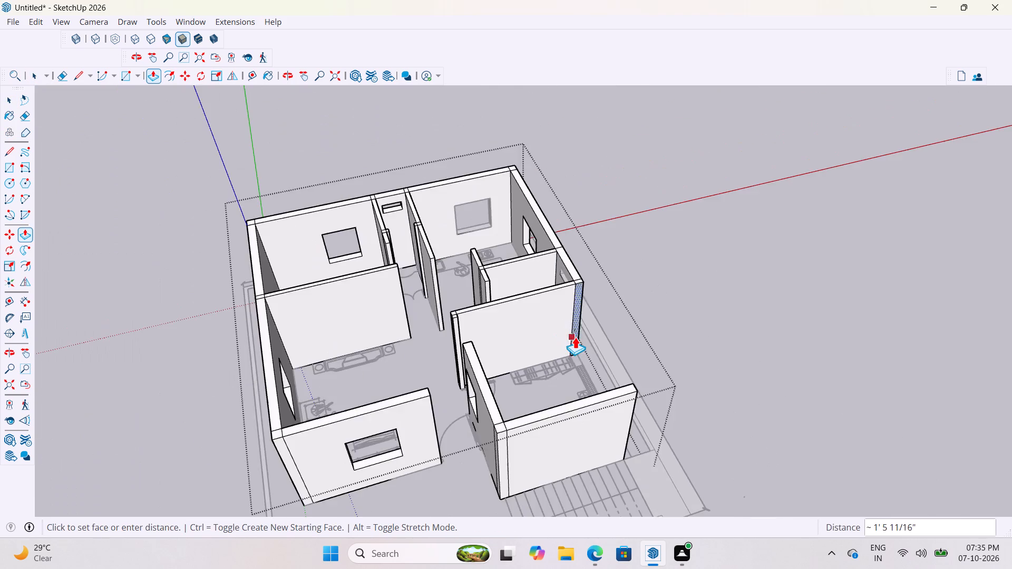
scroll(576, 327, "down", 5)
middle_click_drag(661, 385, 538, 351)
scroll(570, 385, "up", 5)
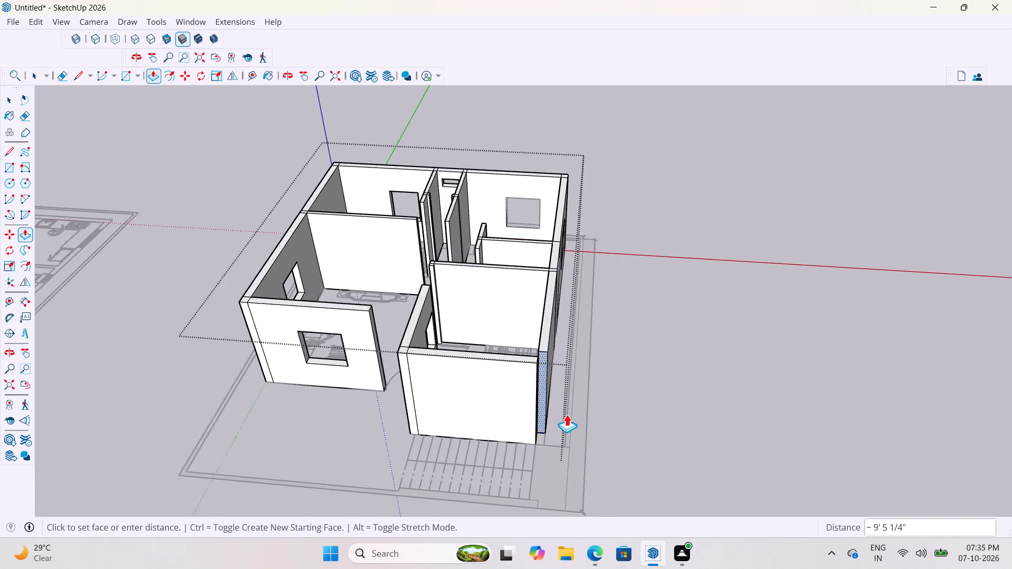
scroll(567, 414, "up", 5)
scroll(564, 378, "down", 1)
scroll(563, 374, "up", 7)
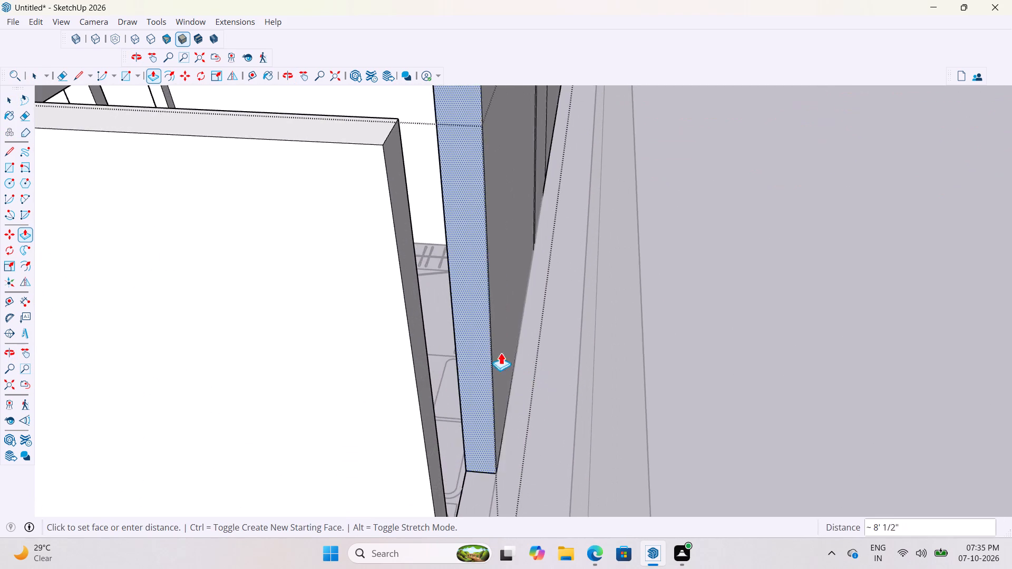
scroll(480, 341, "down", 7)
scroll(452, 250, "up", 2)
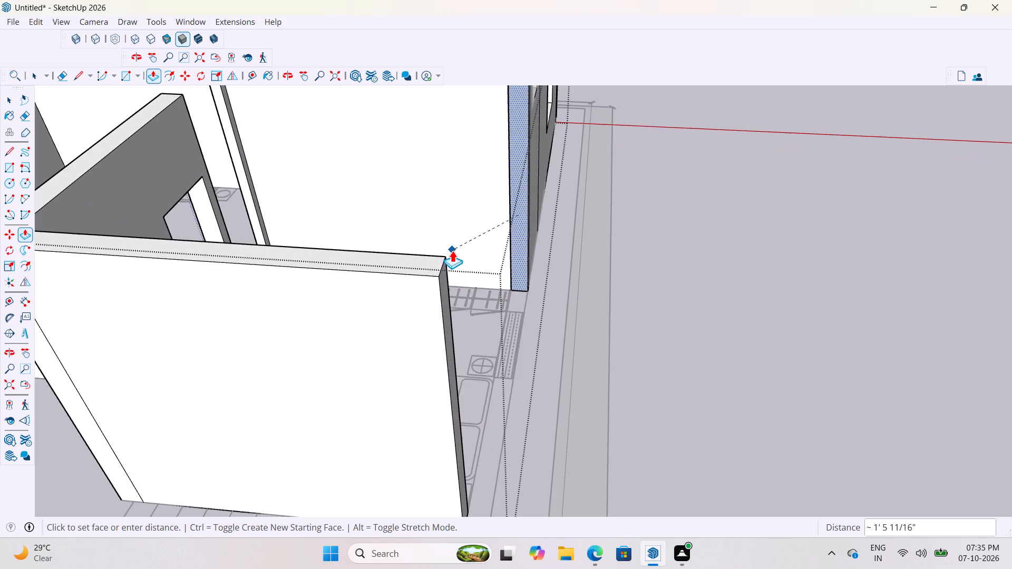
left_click(444, 261)
left_click(465, 297)
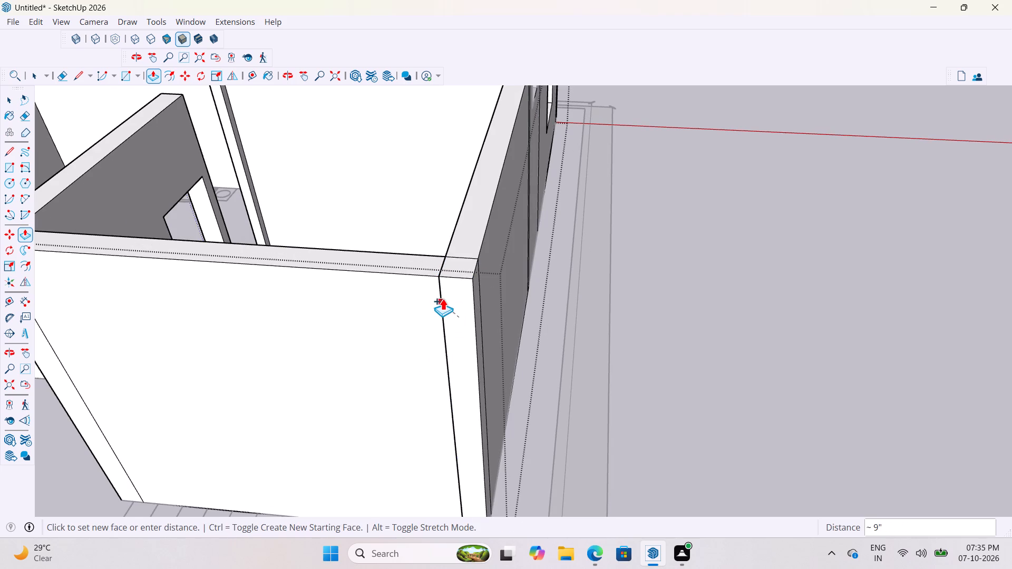
left_click(436, 281)
Exit editing of the house wall group.
scroll(481, 334, "down", 4)
middle_click_drag(461, 313, 689, 355)
key("space")
key("space")
scroll(480, 341, "down", 4)
middle_click_drag(496, 362, 586, 399)
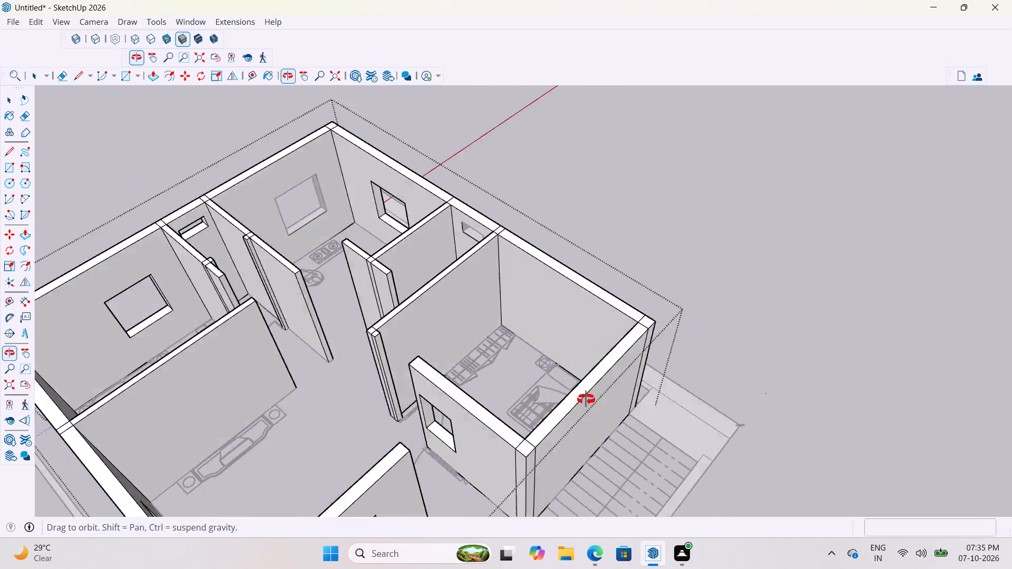
middle_click_drag(586, 399, 629, 417)
scroll(612, 347, "up", 10)
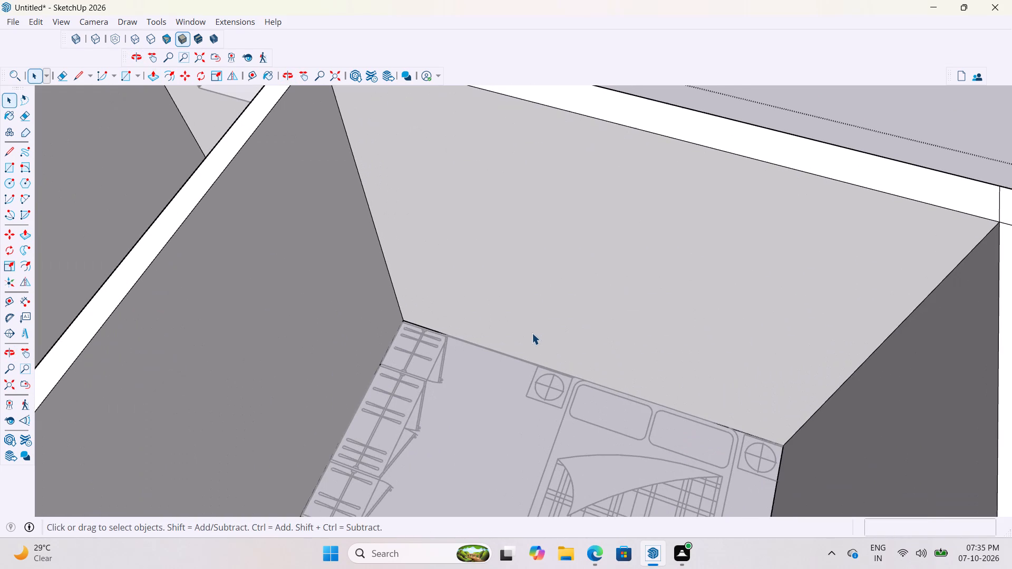
scroll(485, 346, "up", 3)
scroll(439, 385, "down", 9)
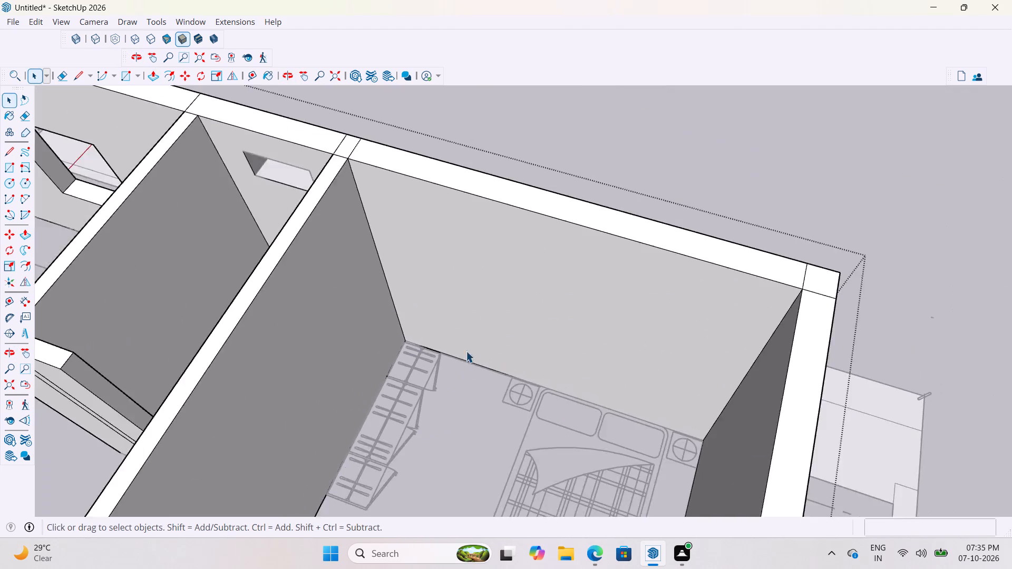
scroll(466, 351, "down", 11)
left_click(640, 241)
Place two vertical guides on the rebuilt bedroom wall, 2' from the corner beside the wardrobe and 3' beyond the first guide.
scroll(482, 341, "up", 6)
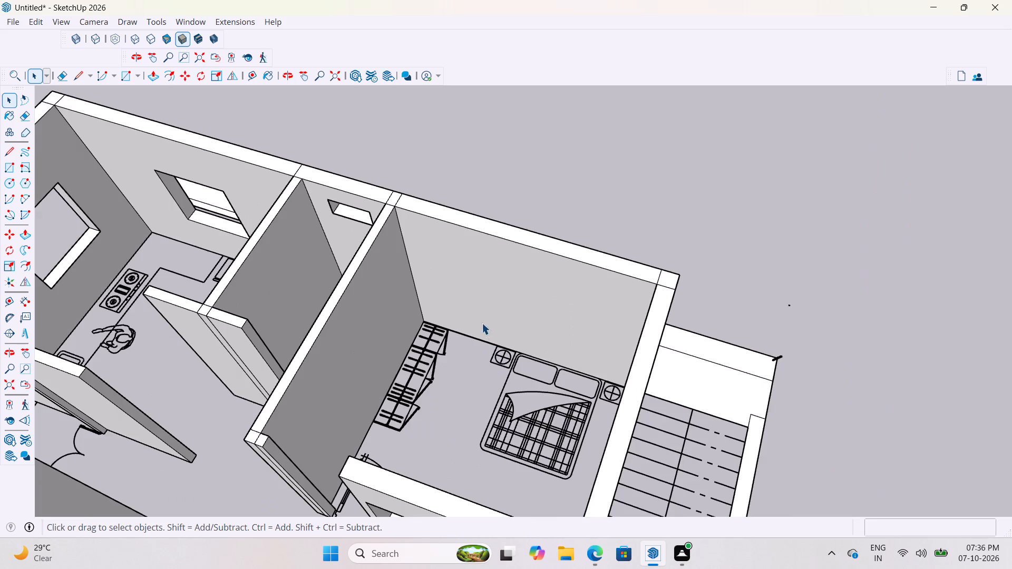
scroll(482, 323, "up", 5)
scroll(473, 327, "down", 4)
scroll(444, 319, "up", 6)
middle_click_drag(422, 304, 470, 303)
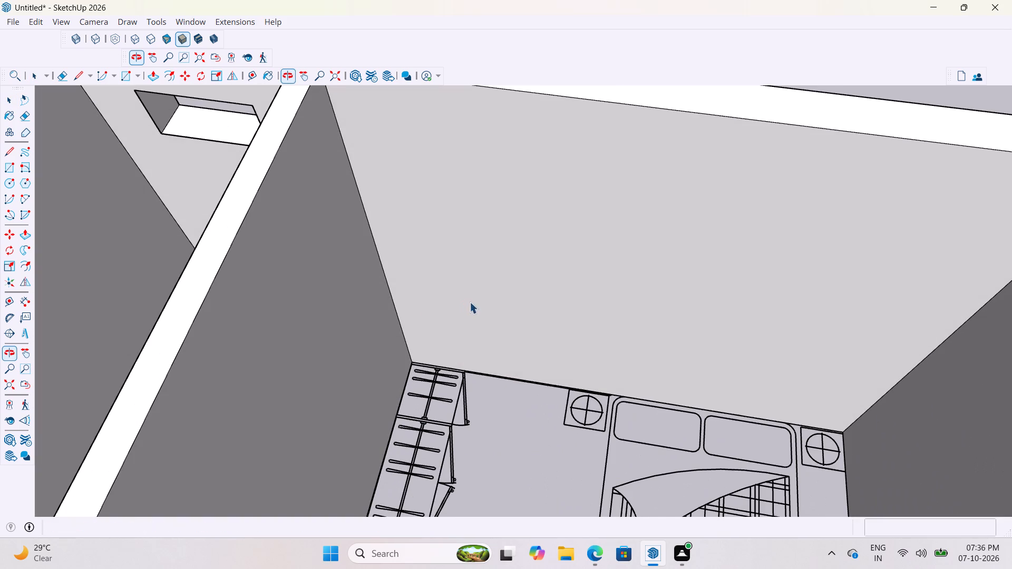
key("t")
left_click(408, 346)
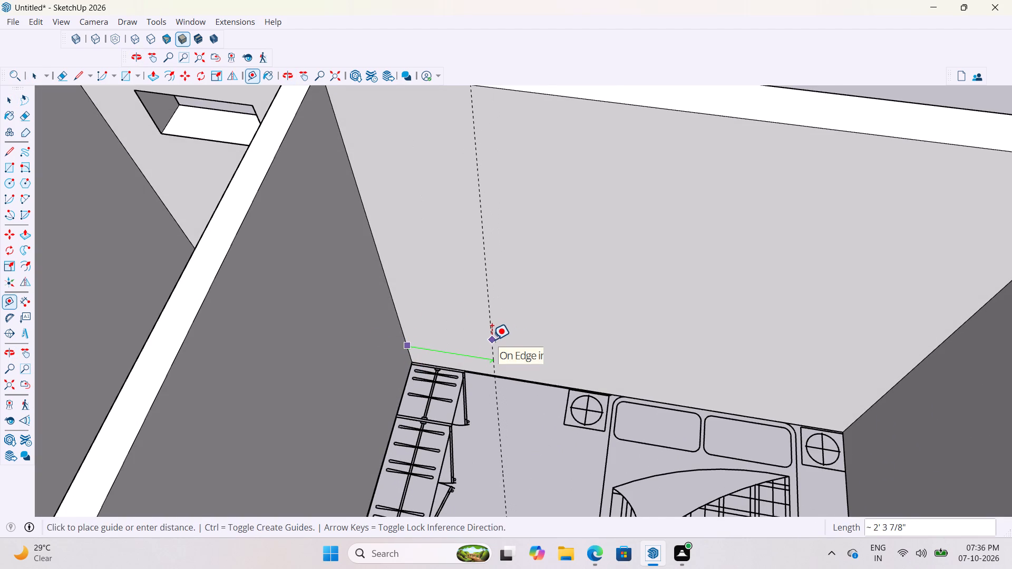
type("2'.")
key("Return")
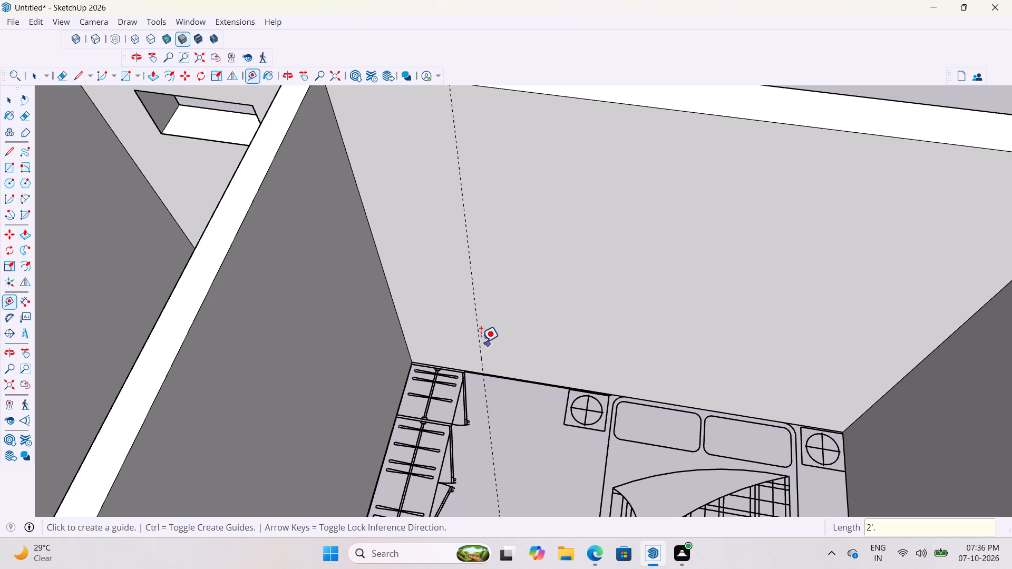
left_click(473, 303)
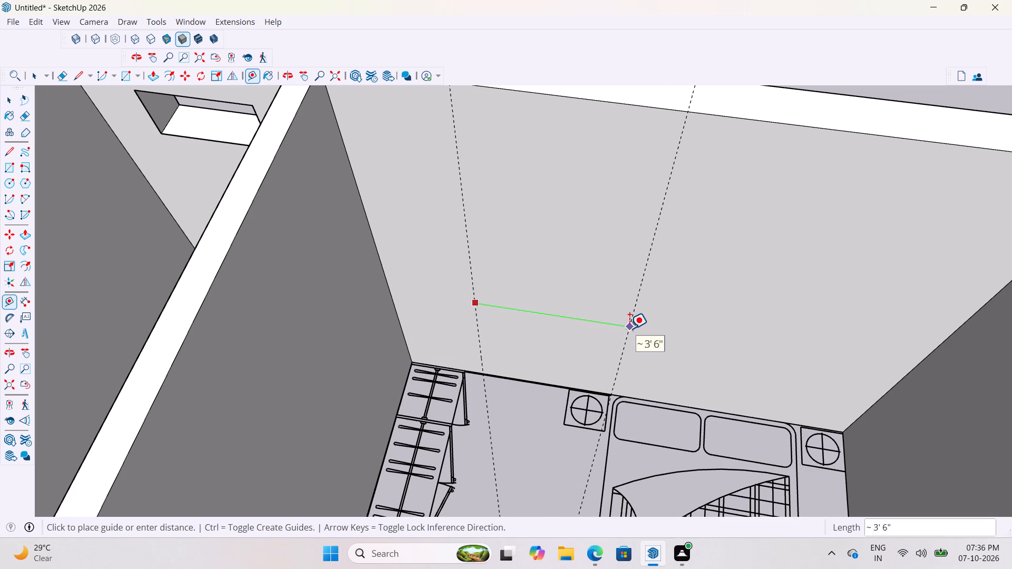
type("3'")
key("Return")
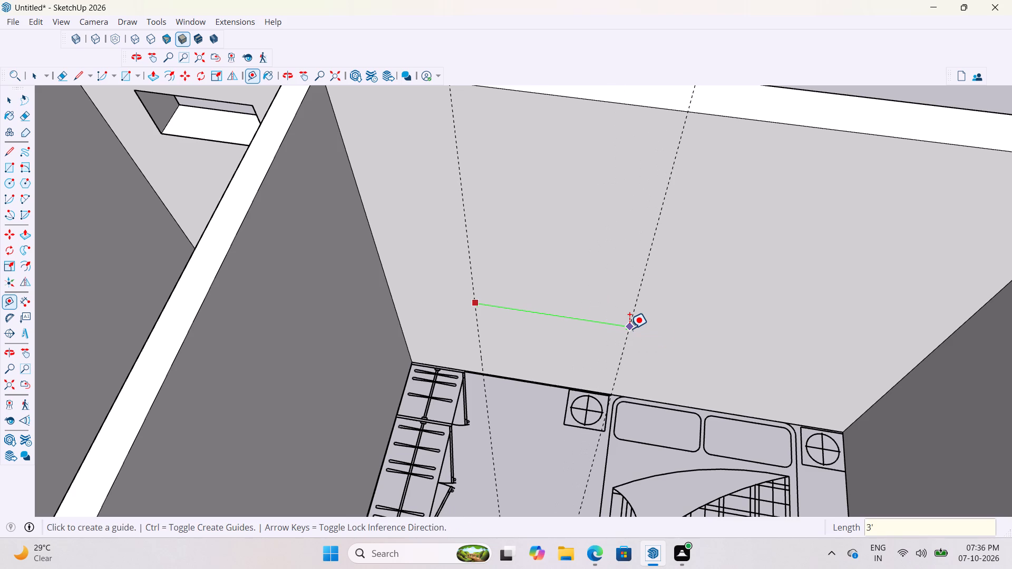
Place two horizontal guides on the rebuilt bedroom wall, 3' above the floor edge and 4' above the first guide.
left_click(520, 383)
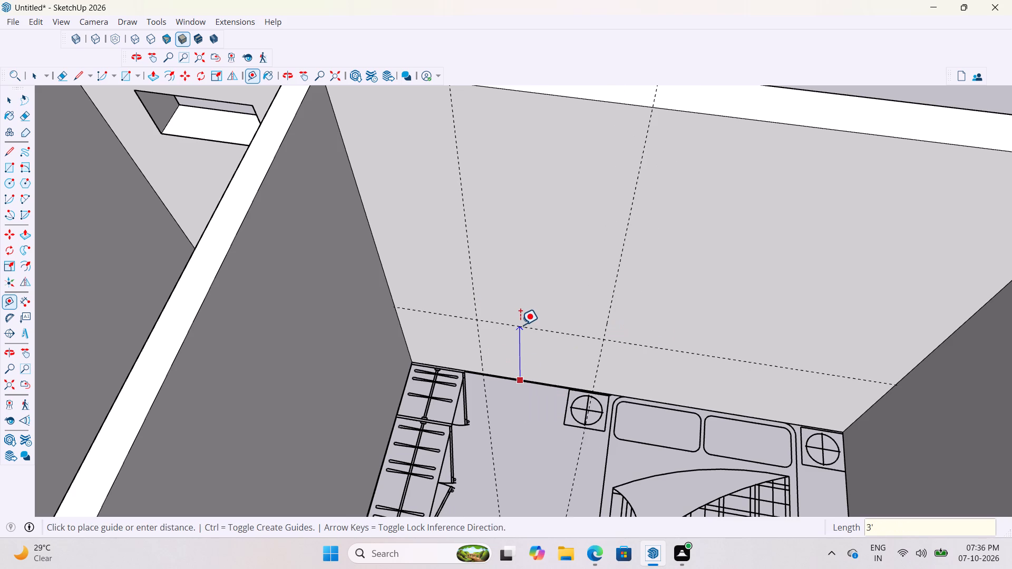
type("3'")
key("Return")
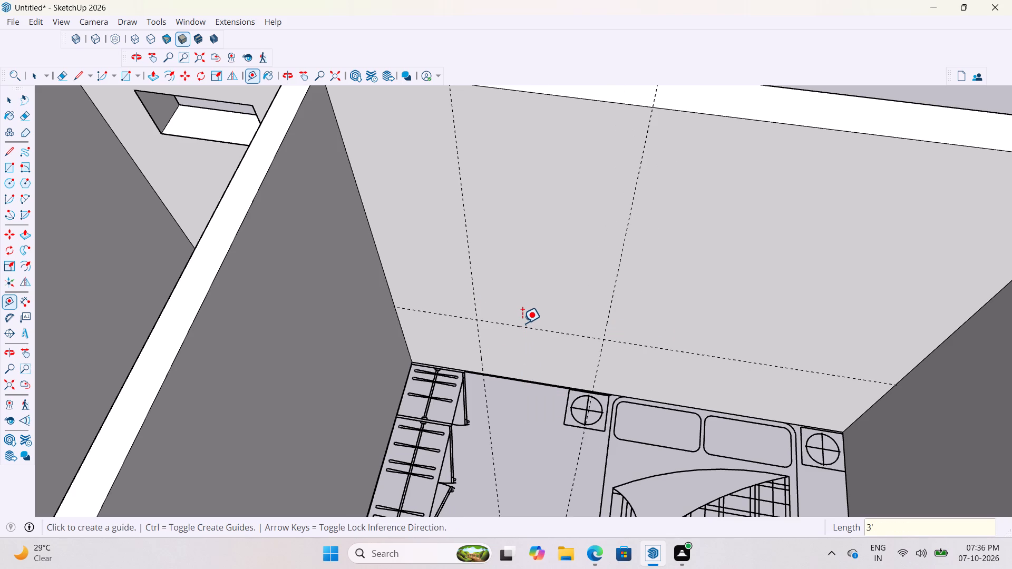
left_click(544, 331)
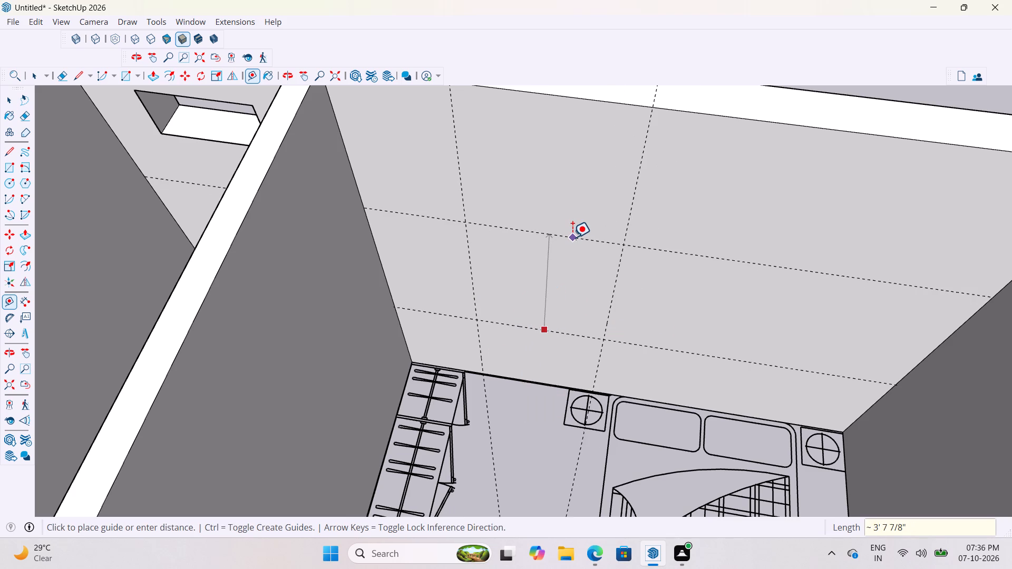
key("4")
key("apostrophe")
key("Return")
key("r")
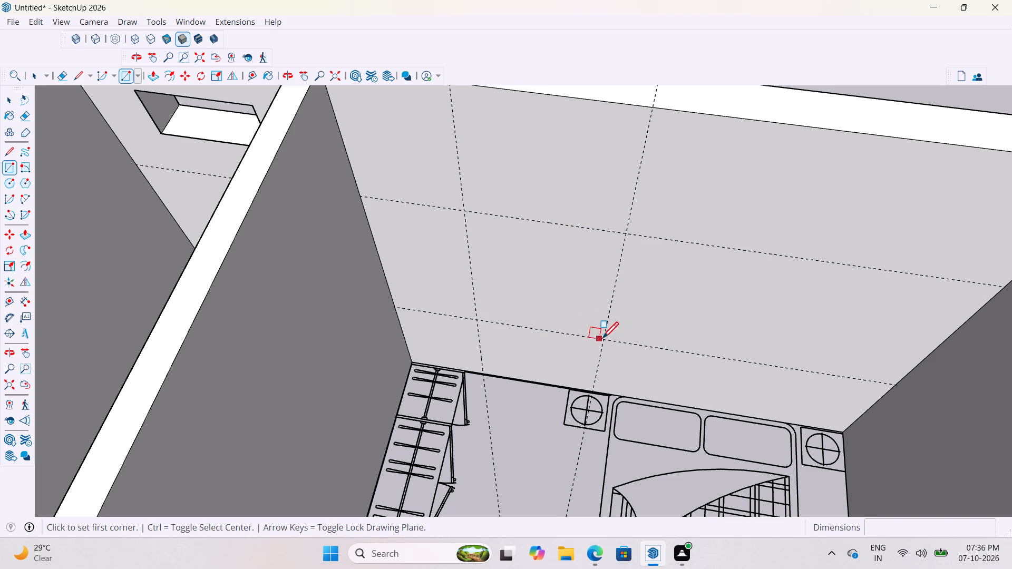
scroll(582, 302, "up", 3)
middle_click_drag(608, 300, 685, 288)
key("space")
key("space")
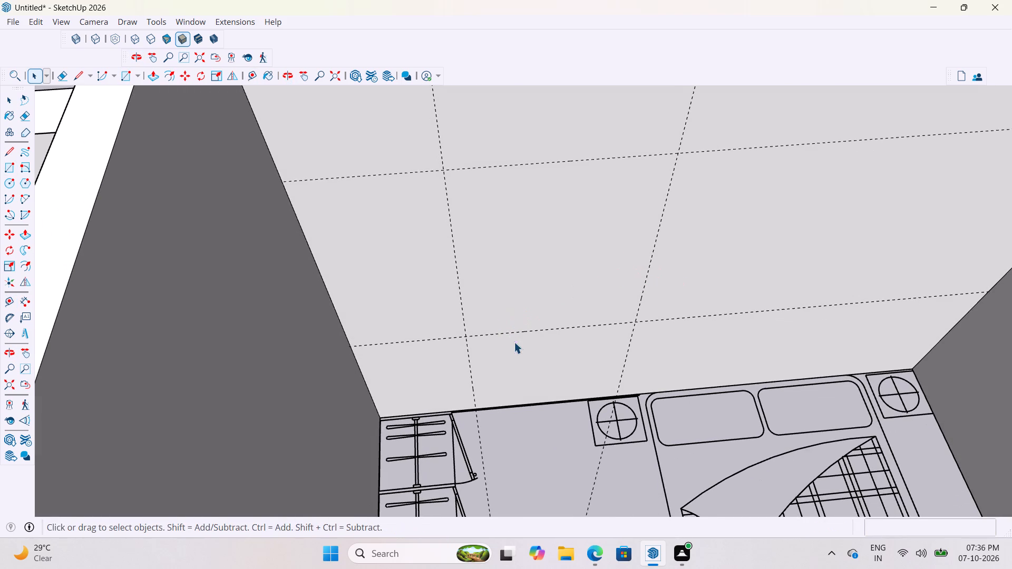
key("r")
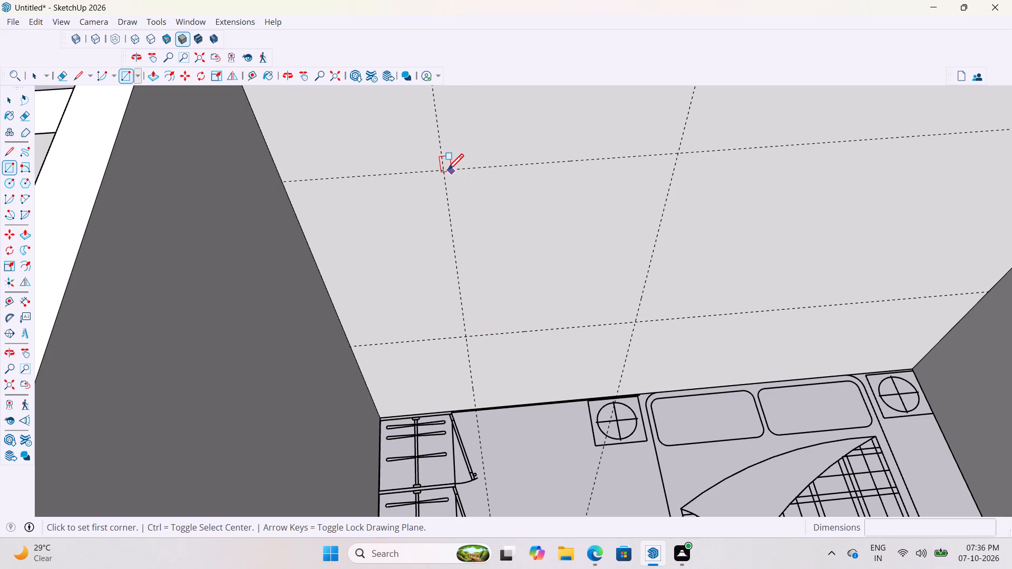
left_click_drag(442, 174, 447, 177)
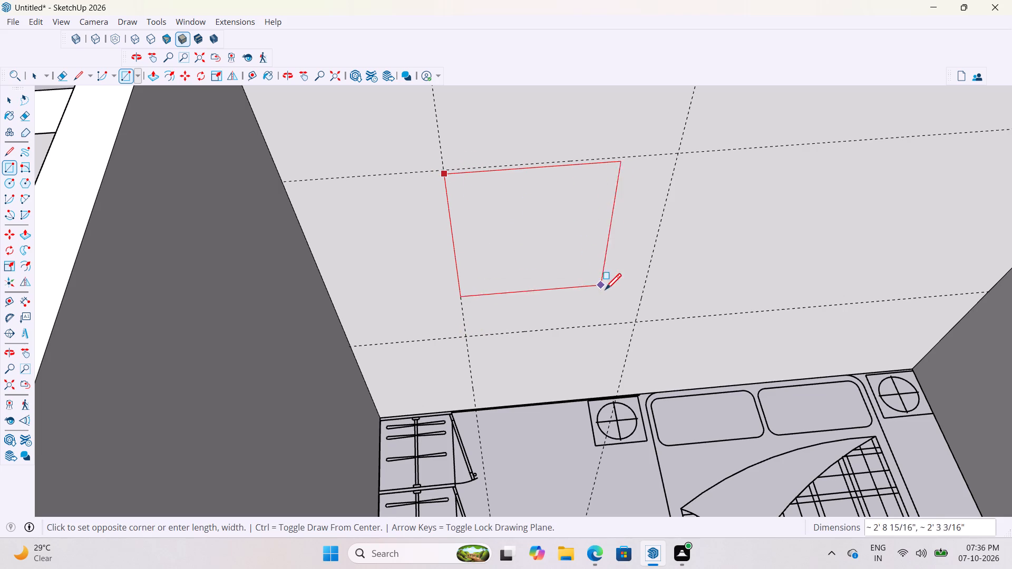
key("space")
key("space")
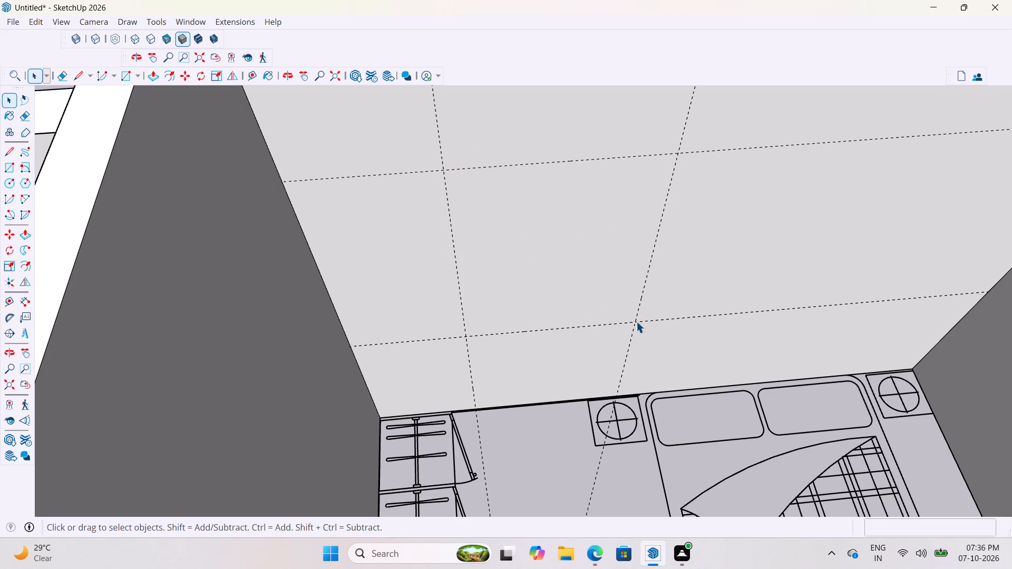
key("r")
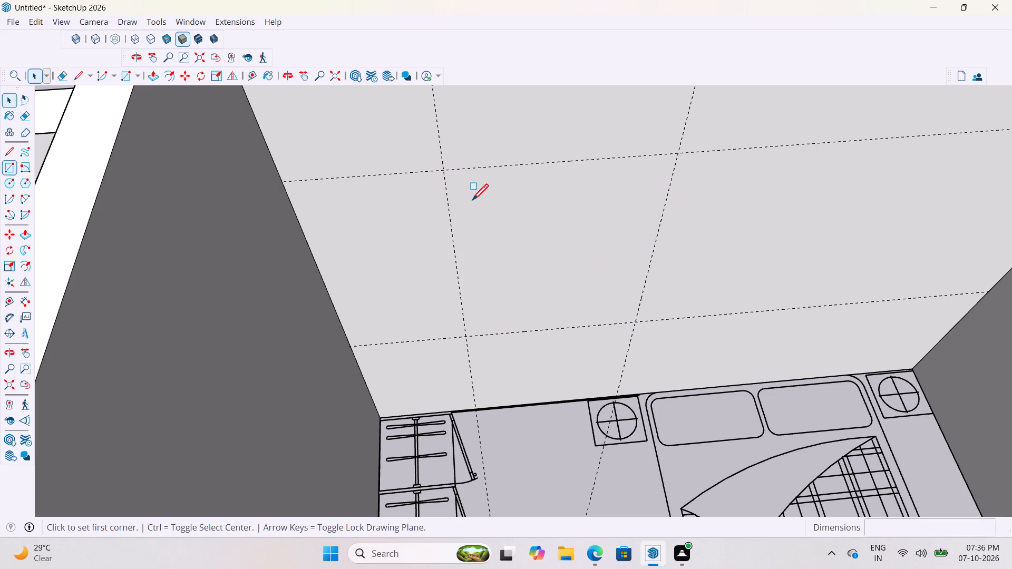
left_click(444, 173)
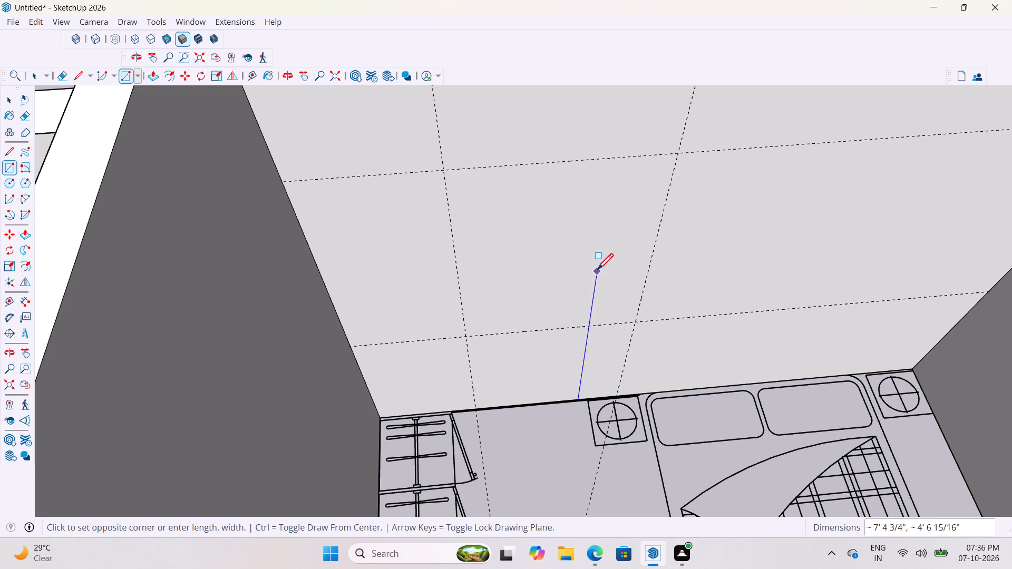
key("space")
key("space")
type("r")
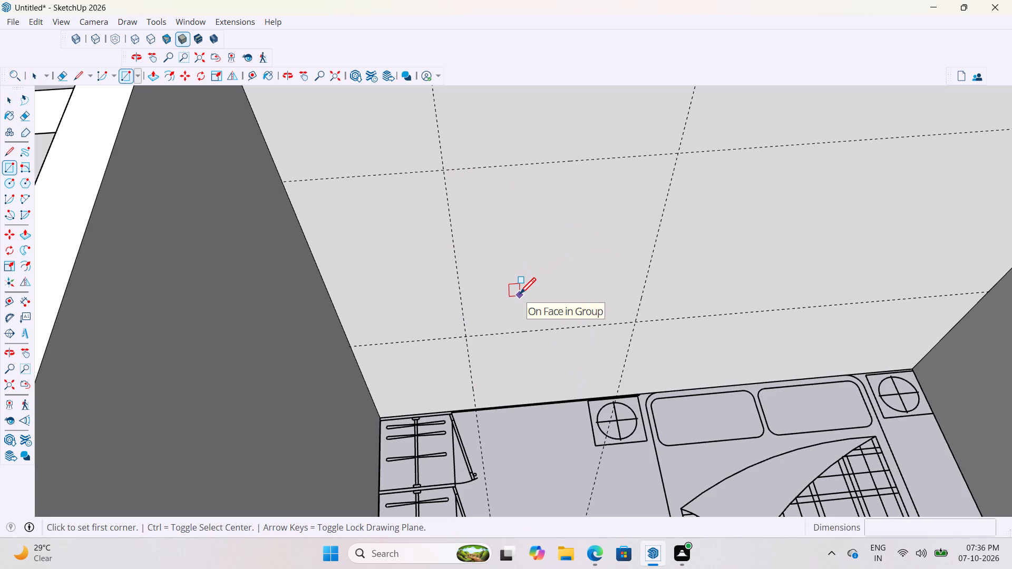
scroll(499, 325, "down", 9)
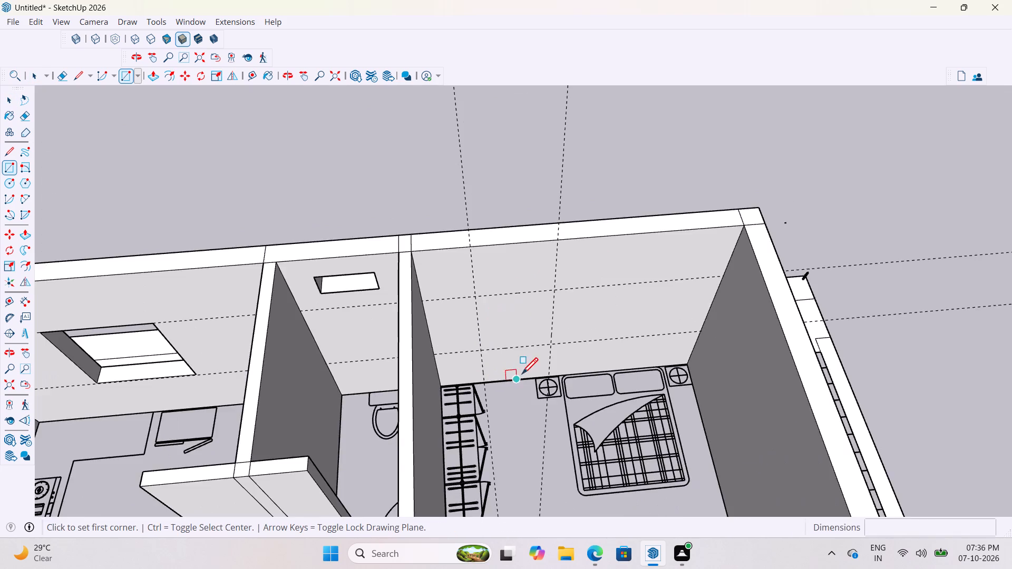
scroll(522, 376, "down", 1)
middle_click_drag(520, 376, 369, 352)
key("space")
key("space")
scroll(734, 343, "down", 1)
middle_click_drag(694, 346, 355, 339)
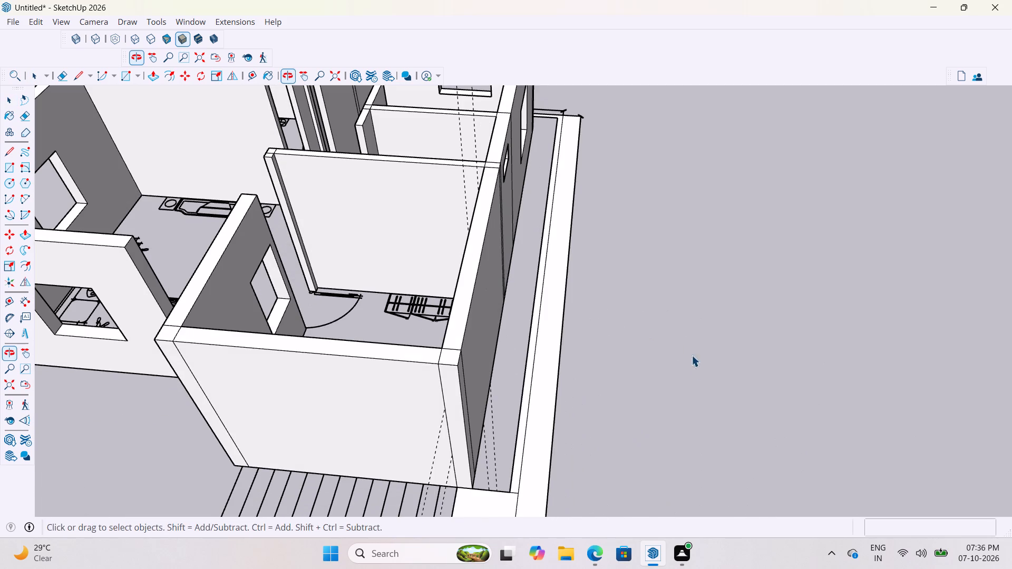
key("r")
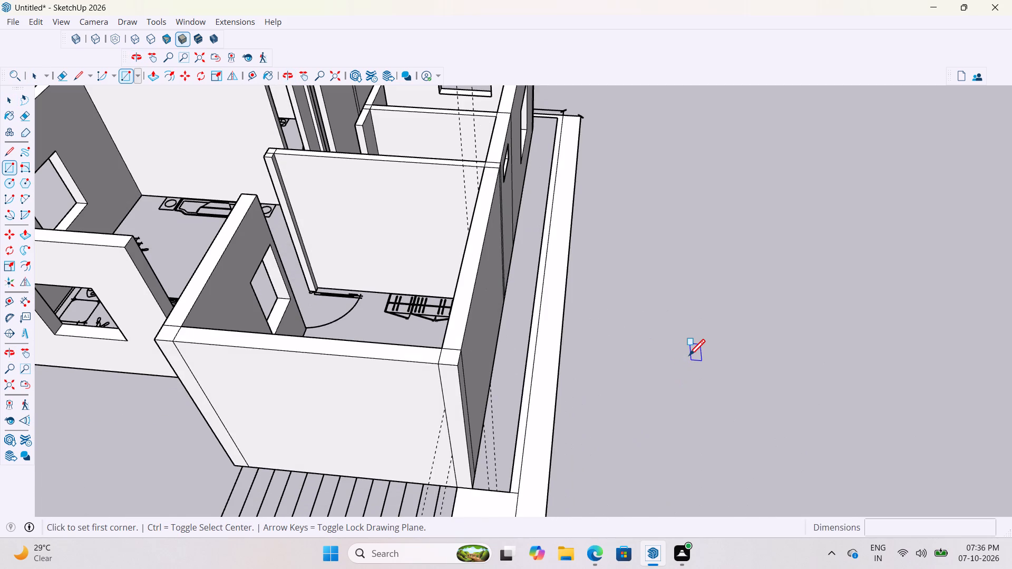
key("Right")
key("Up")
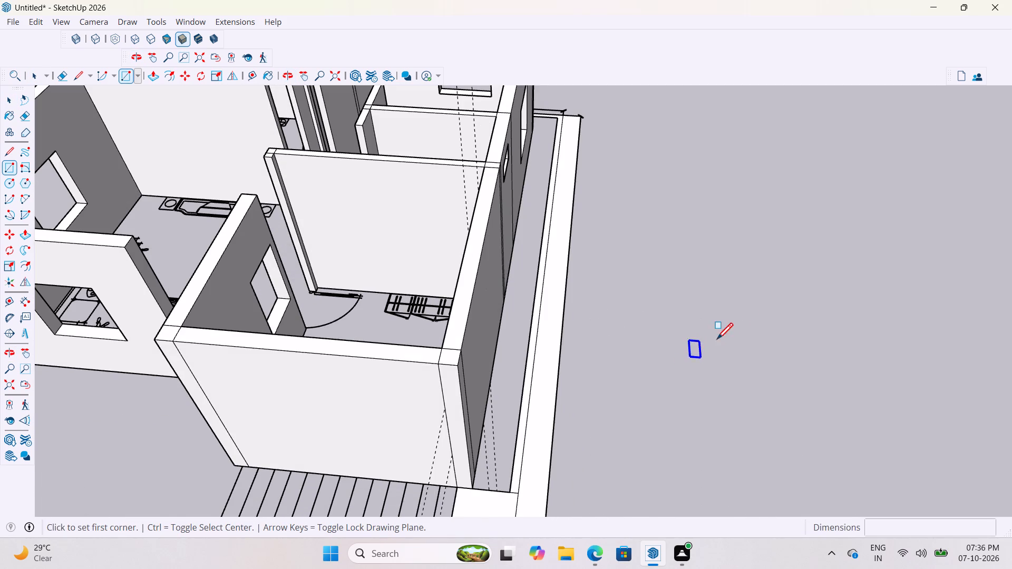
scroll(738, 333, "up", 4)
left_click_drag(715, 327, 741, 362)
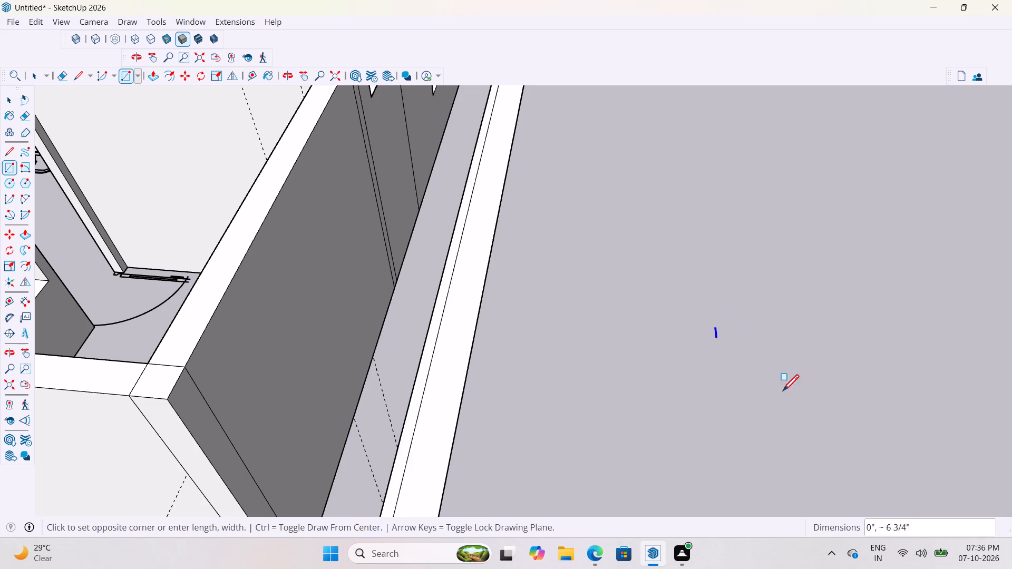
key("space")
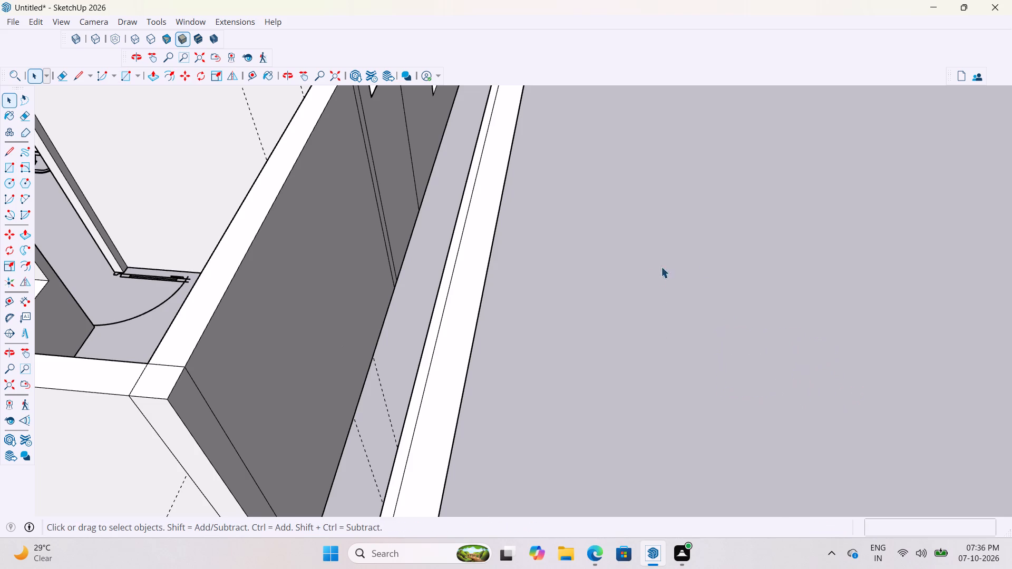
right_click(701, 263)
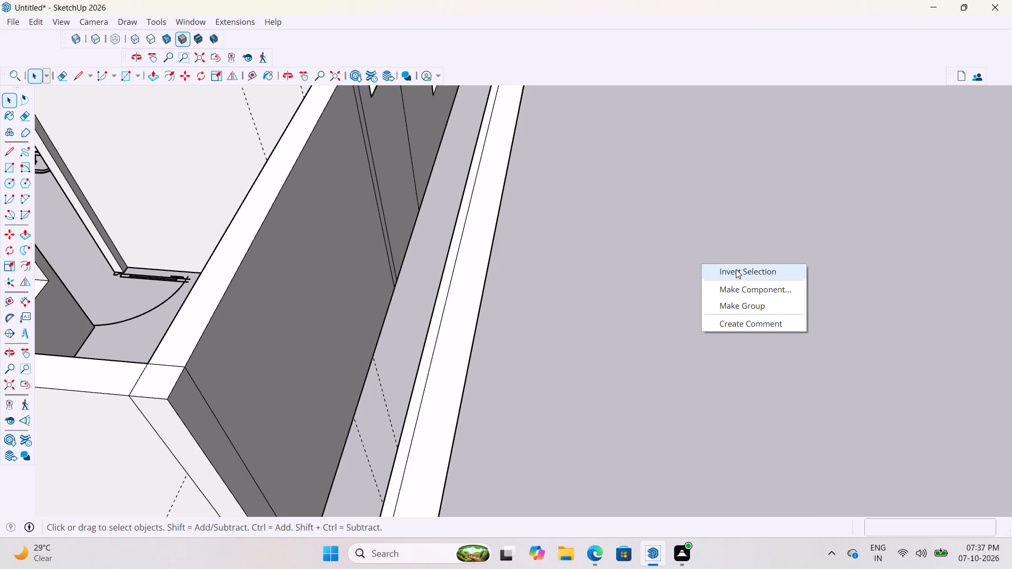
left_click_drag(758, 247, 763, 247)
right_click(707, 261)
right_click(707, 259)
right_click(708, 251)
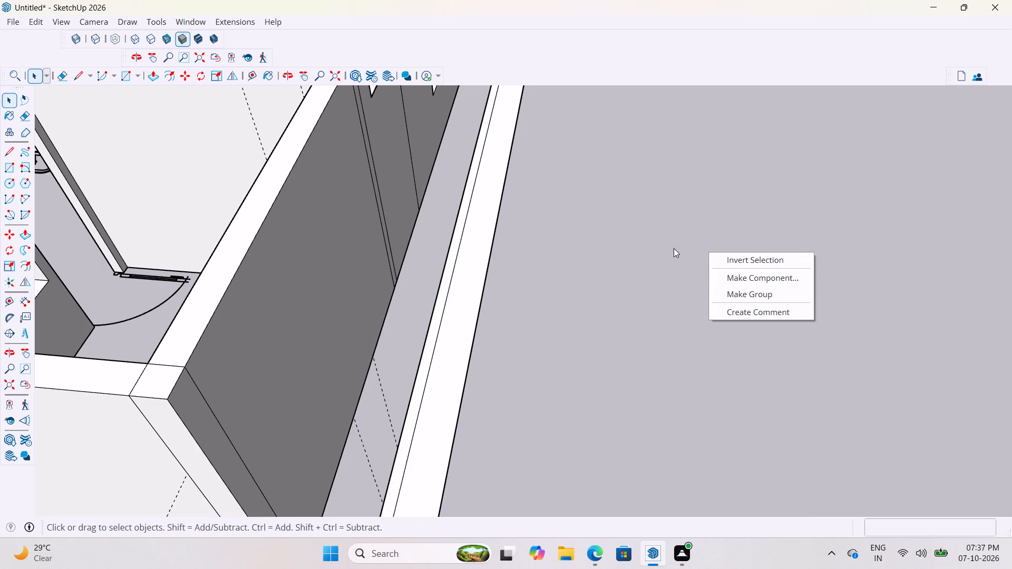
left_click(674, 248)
Draw a rectangle about 3' by 4' on the bedroom window wall, locked to its plane, between the four guide intersections.
scroll(607, 291, "down", 1)
middle_click_drag(629, 312, 1011, 321)
scroll(660, 385, "up", 5)
scroll(601, 378, "down", 1)
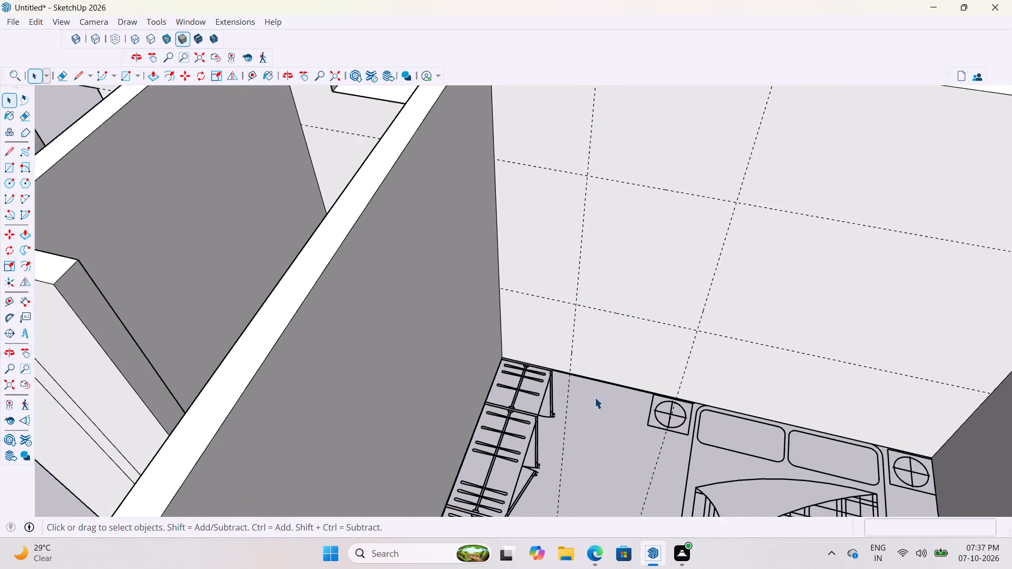
scroll(595, 397, "down", 1)
key("r")
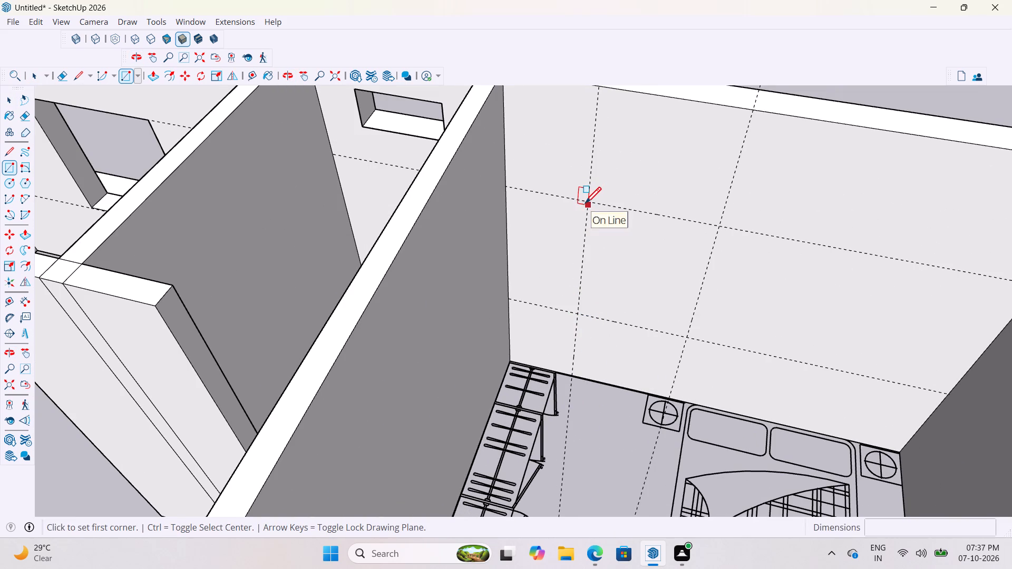
left_click(587, 204)
key("space")
key("r")
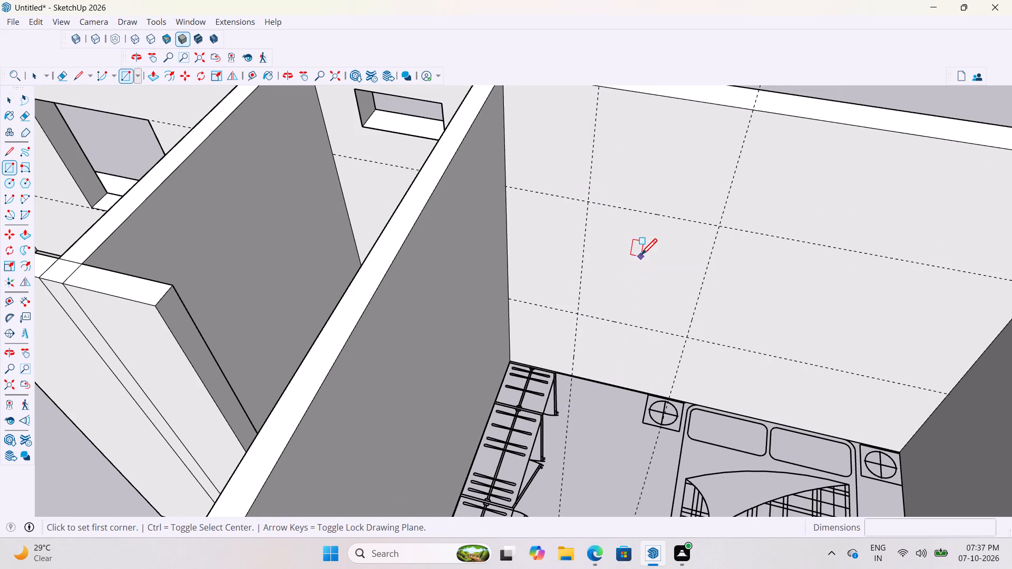
left_click(576, 316)
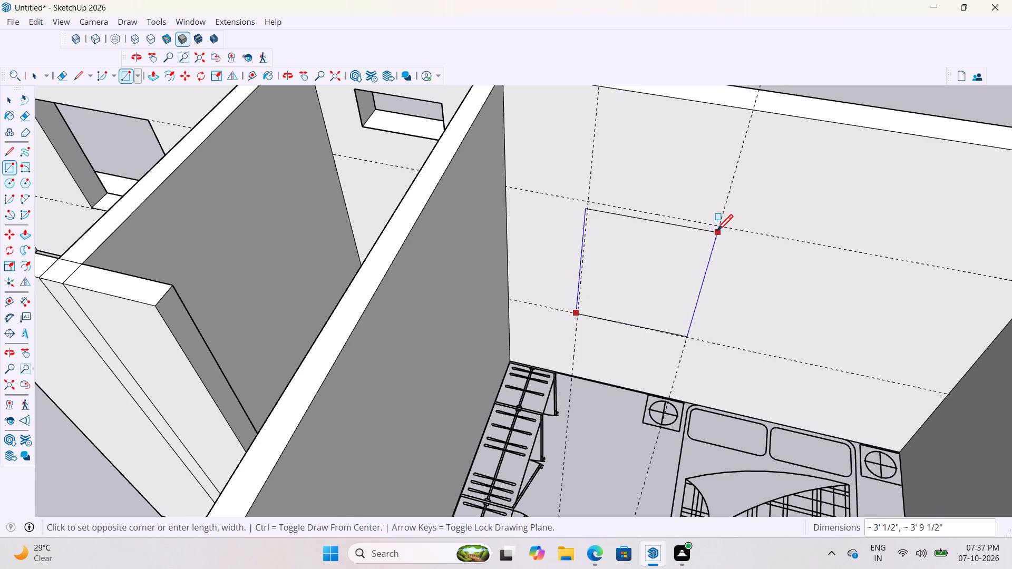
key("Right")
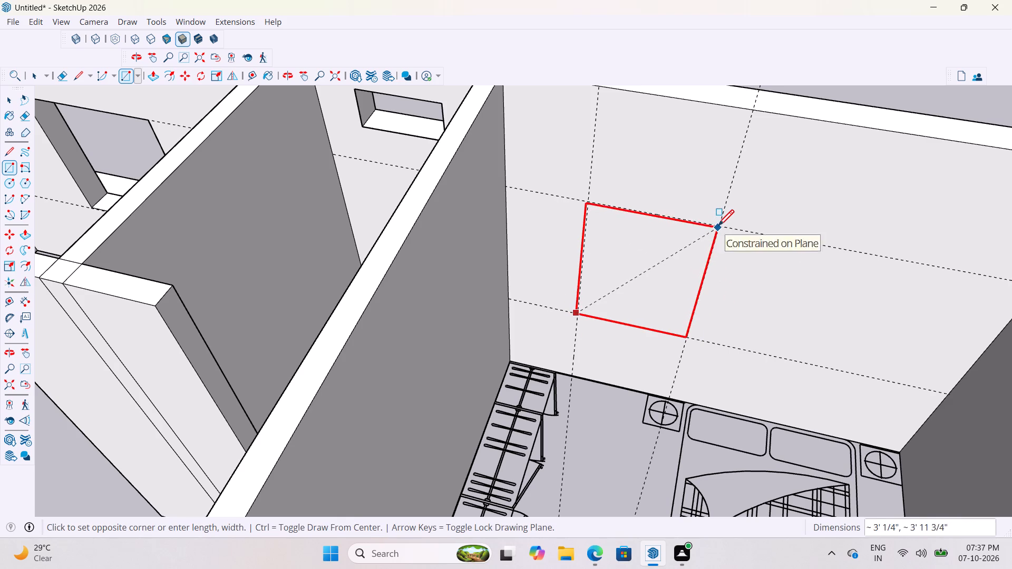
left_click(718, 227)
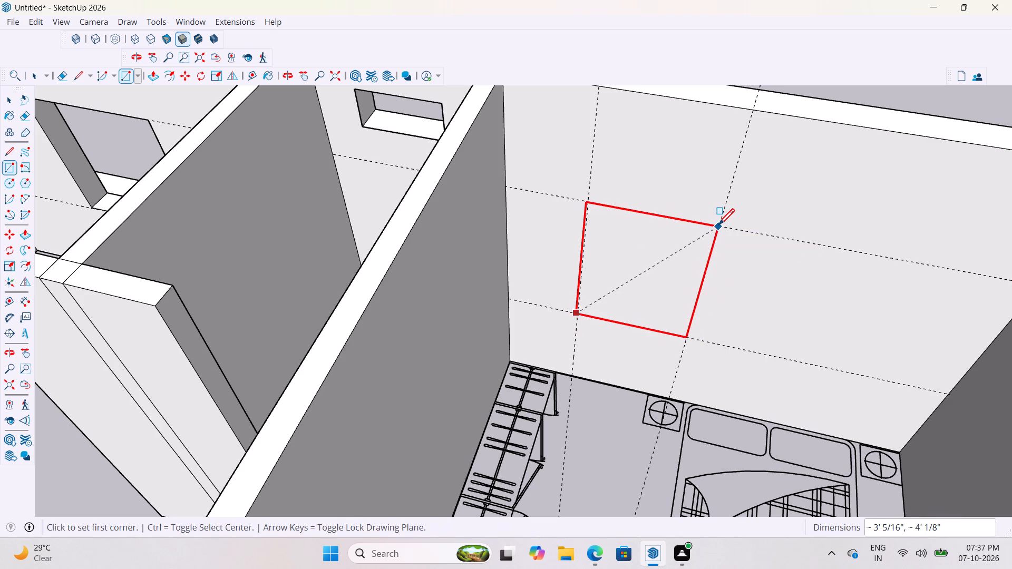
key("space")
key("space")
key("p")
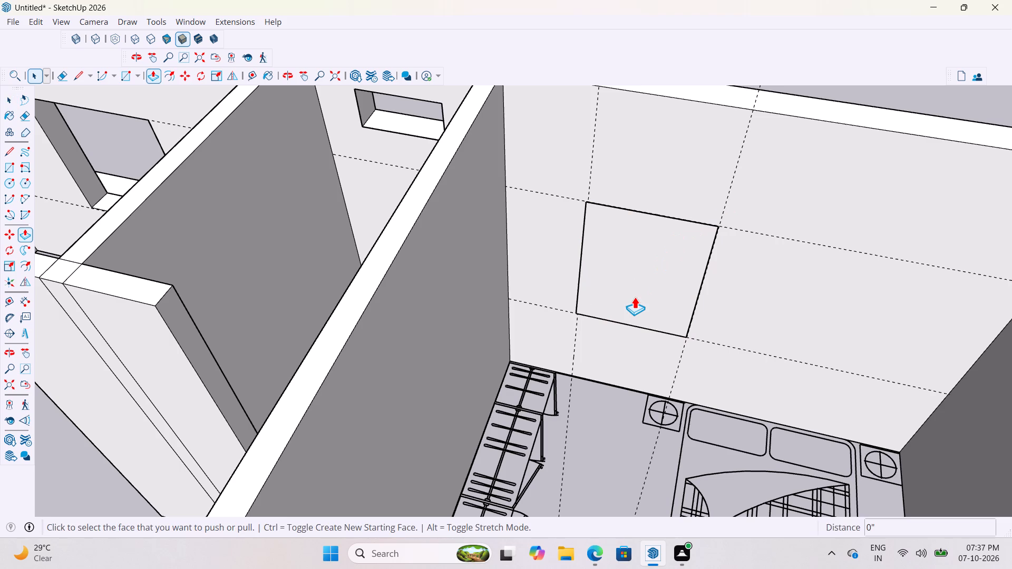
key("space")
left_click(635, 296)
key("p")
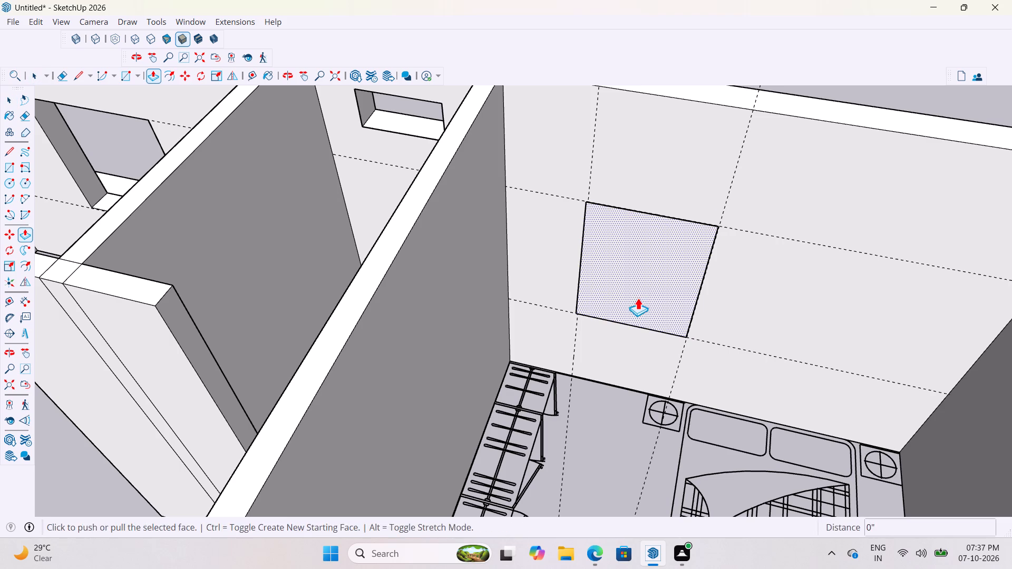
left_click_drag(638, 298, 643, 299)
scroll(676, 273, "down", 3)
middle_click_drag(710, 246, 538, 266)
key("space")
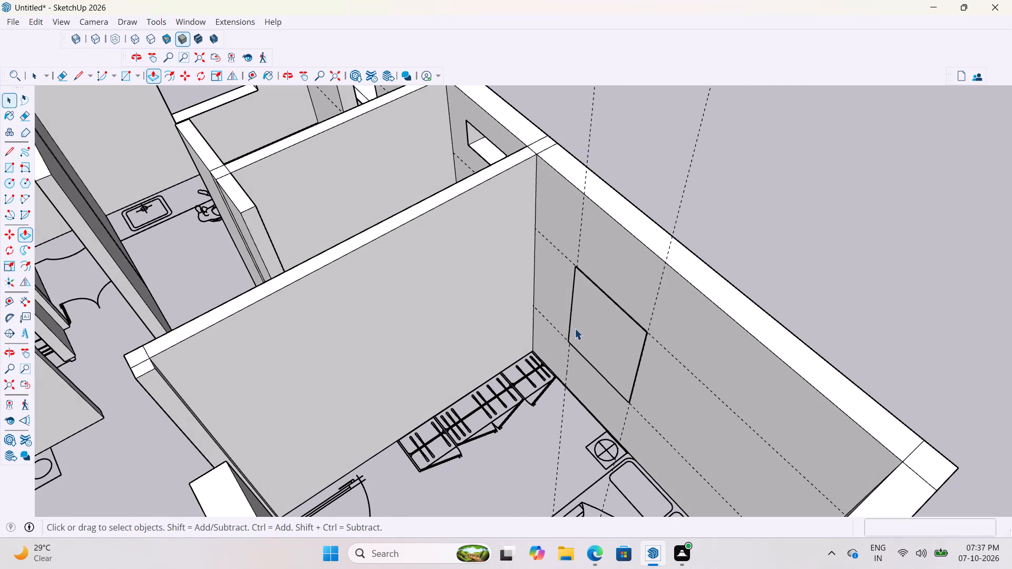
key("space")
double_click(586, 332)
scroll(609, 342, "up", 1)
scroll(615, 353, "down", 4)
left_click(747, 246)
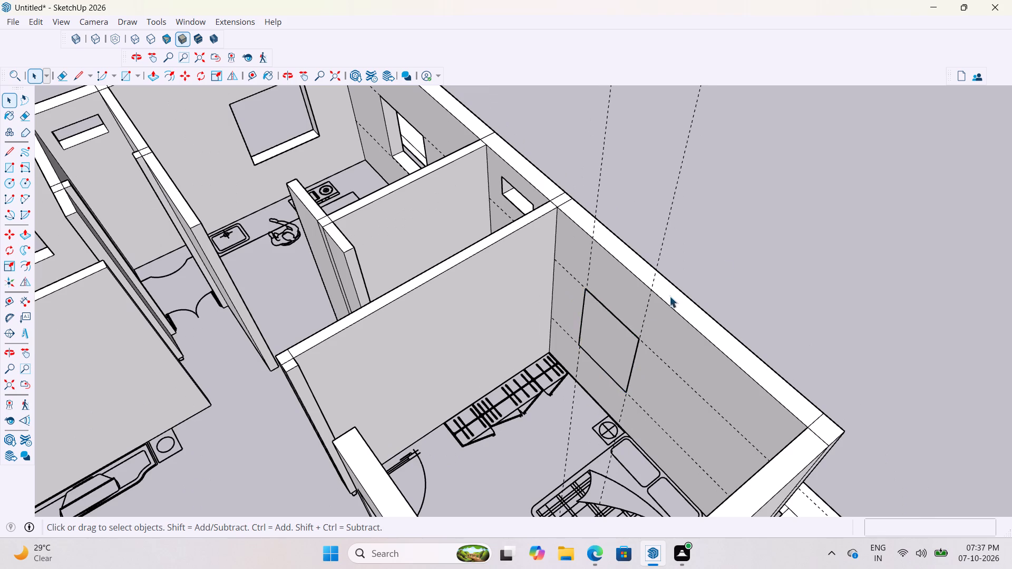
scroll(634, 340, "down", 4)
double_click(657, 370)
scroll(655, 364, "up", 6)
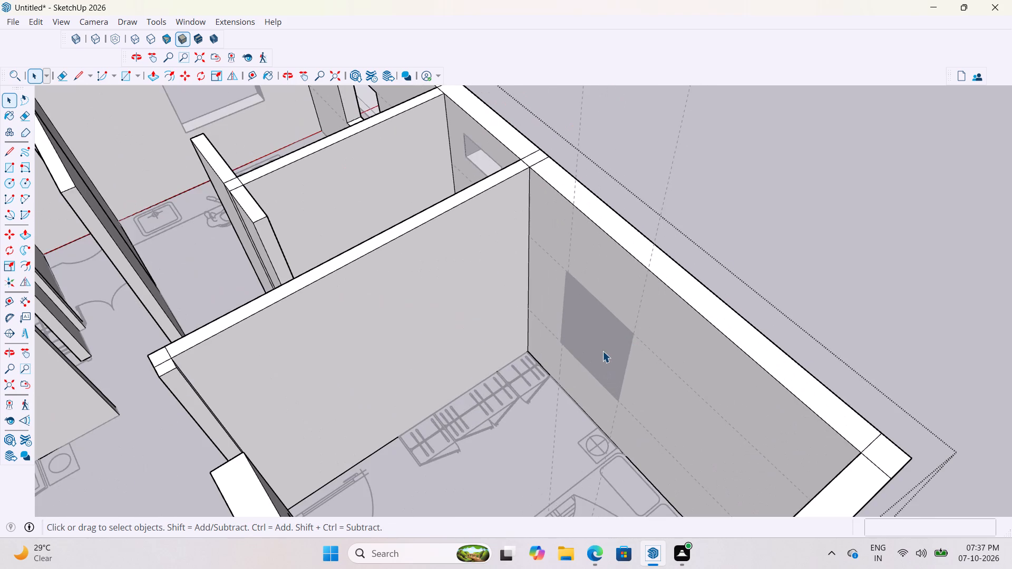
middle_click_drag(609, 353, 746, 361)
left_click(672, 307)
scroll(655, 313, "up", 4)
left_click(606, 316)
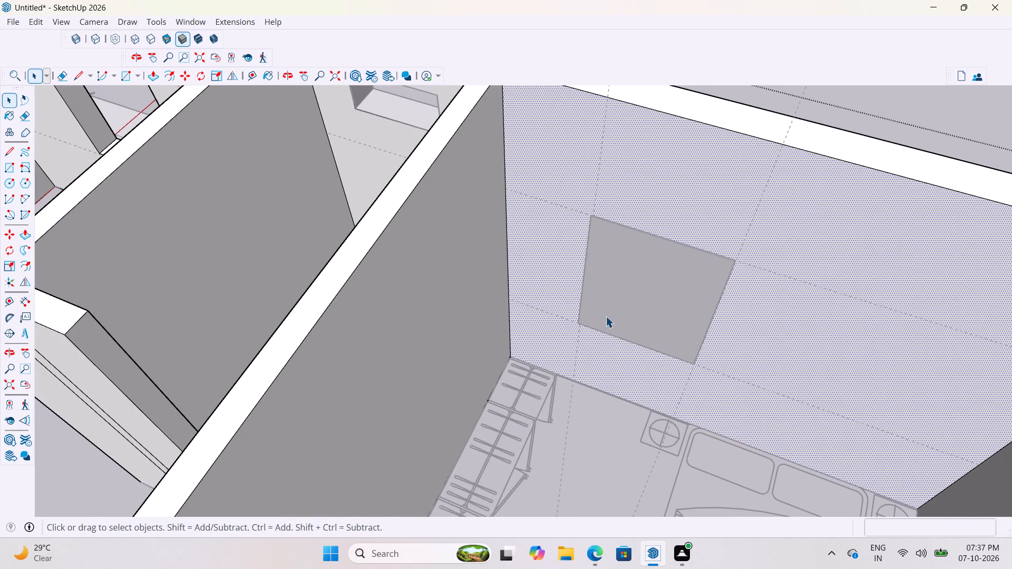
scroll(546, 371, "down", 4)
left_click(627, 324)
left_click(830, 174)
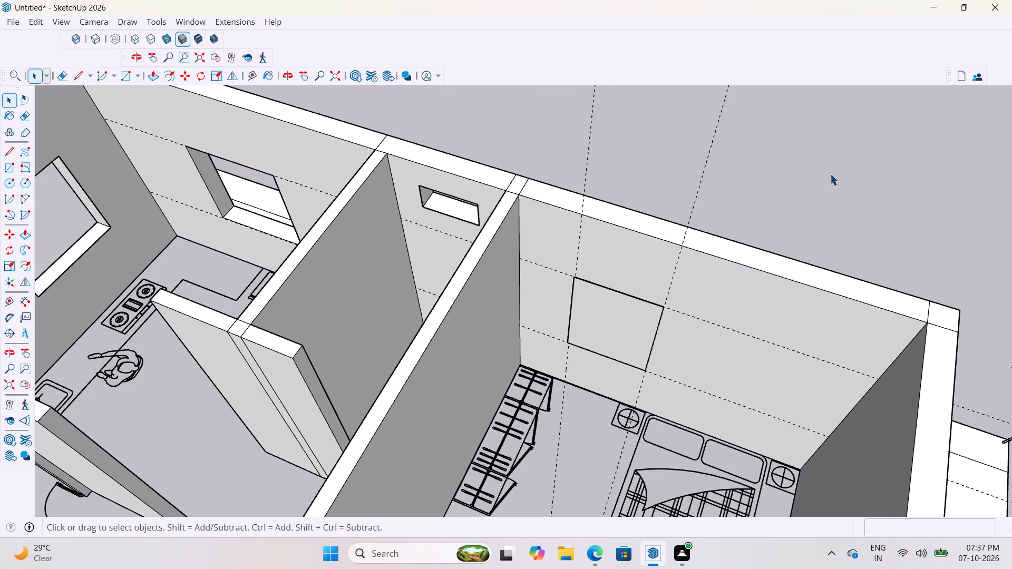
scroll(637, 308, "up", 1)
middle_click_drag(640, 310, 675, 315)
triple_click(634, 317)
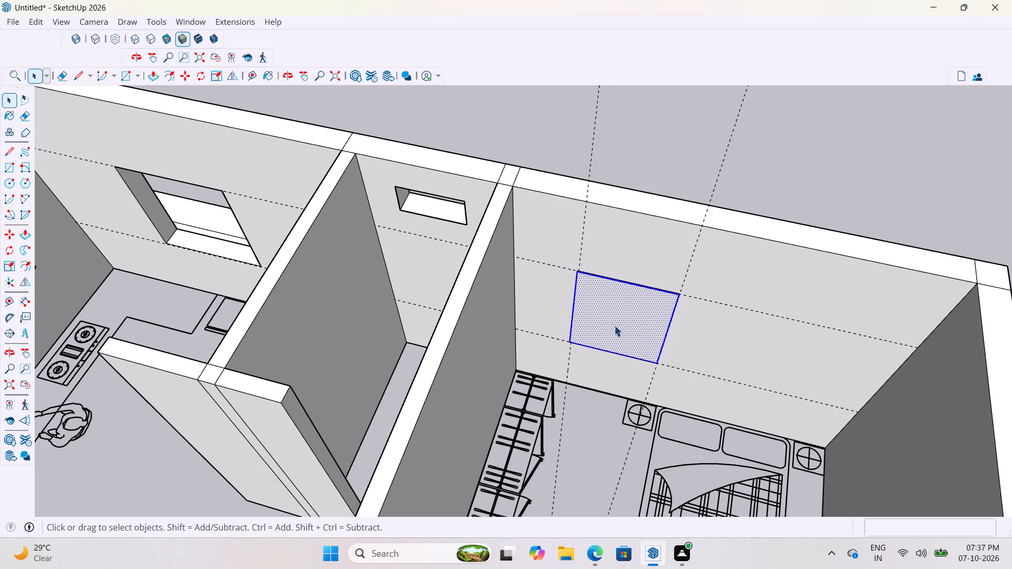
Open the house wall group for editing and draw the window rectangle on the bedroom wall between opposite guide intersections.
double_click(713, 266)
scroll(673, 303, "up", 7)
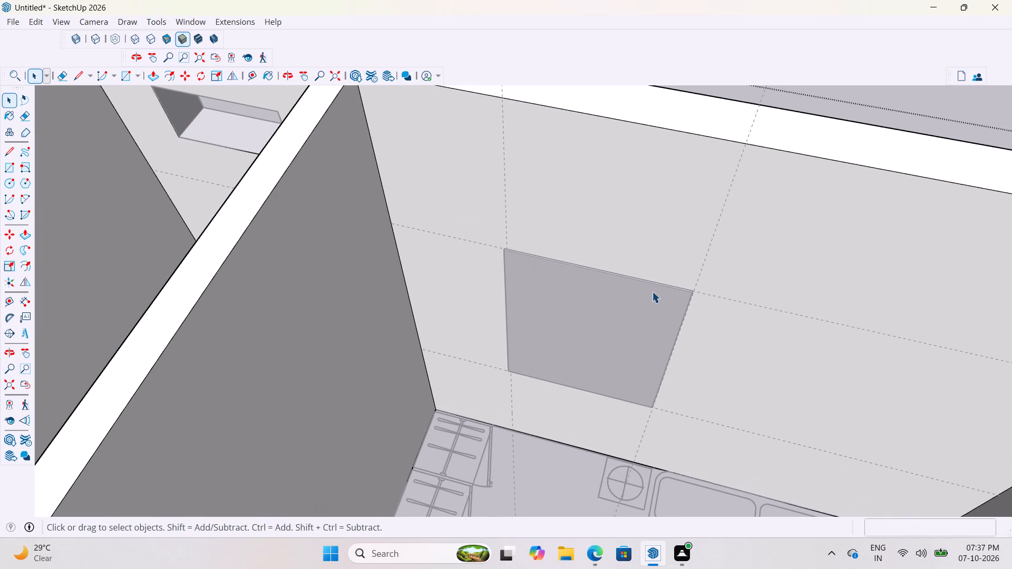
key("r")
left_click(510, 372)
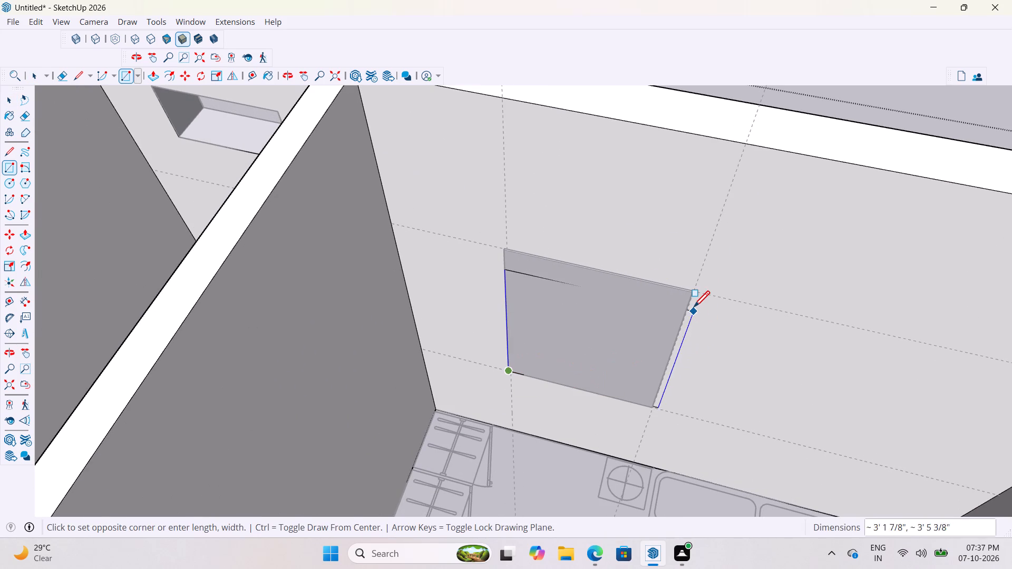
left_click(691, 295)
scroll(641, 357, "down", 4)
Push the window rectangle about 9 5/16" through the bedroom wall to its outer edge.
key("space")
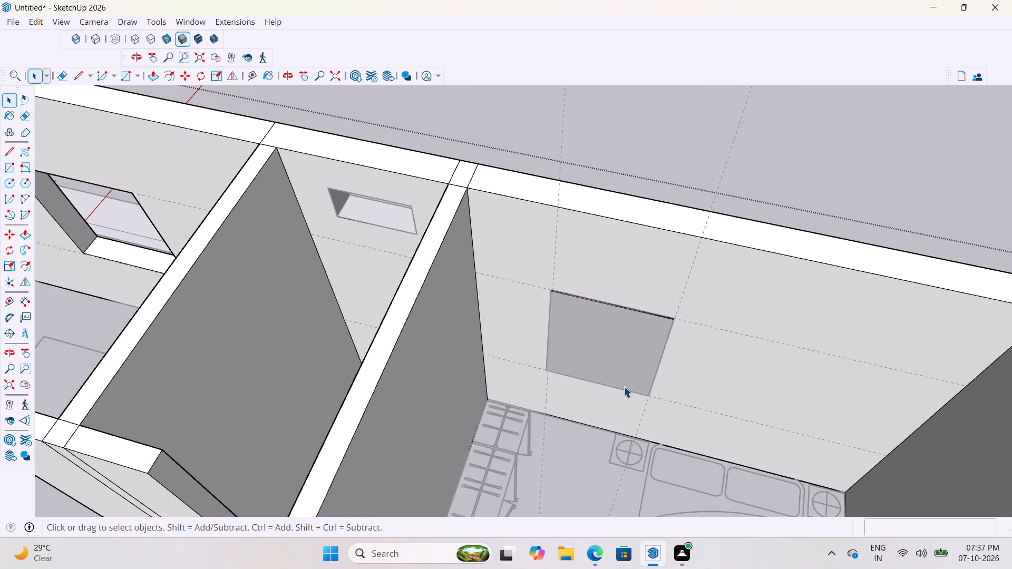
left_click(624, 384)
key("p")
left_click(622, 364)
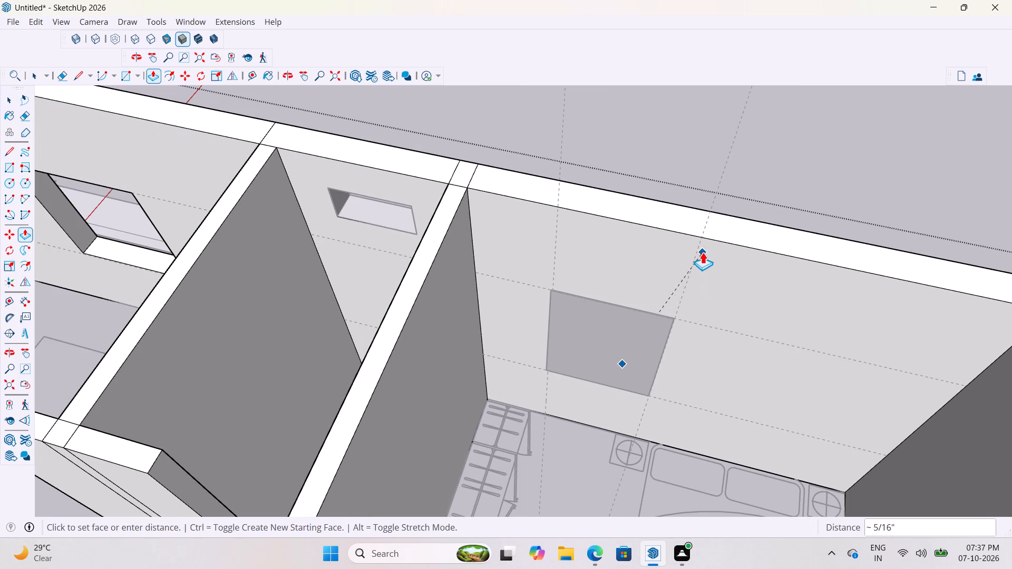
middle_click_drag(712, 243, 465, 264)
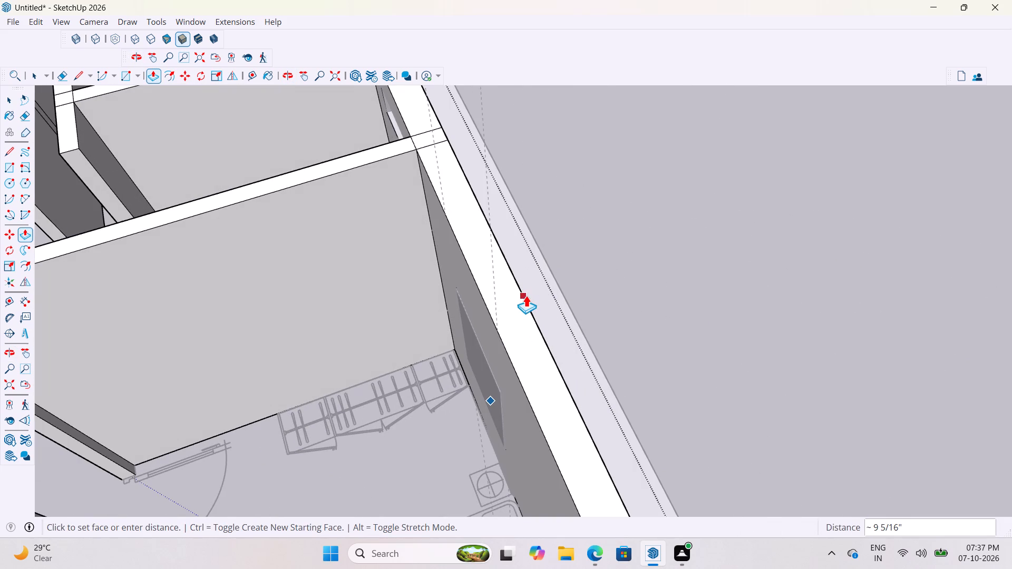
left_click(523, 299)
Delete the leftover face in the bedroom window opening and exit the wall group.
middle_click_drag(578, 310, 666, 283)
key("space")
left_click(542, 357)
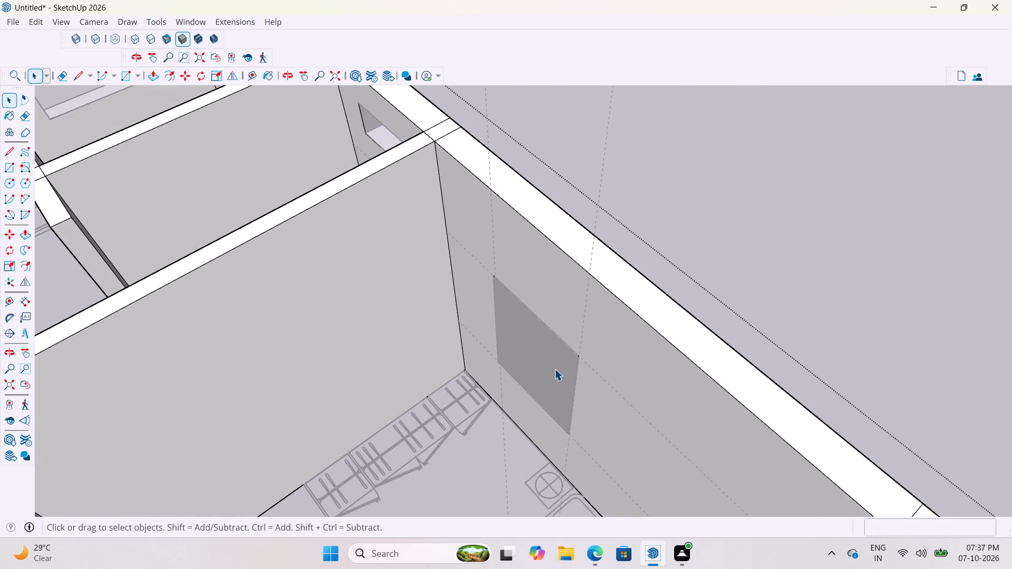
key("Delete")
left_click(551, 362)
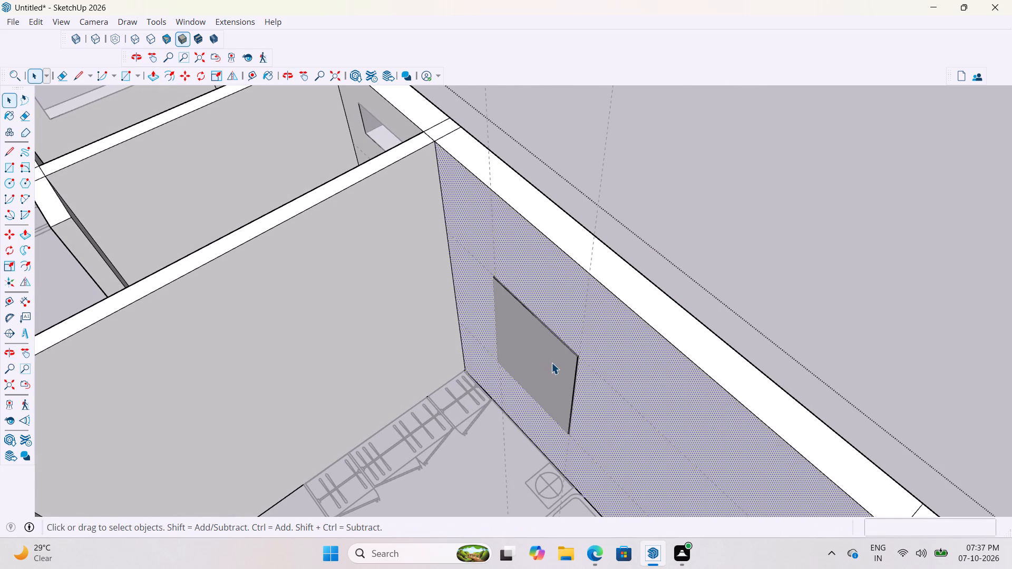
scroll(551, 398, "down", 3)
left_click(702, 289)
Examine the new bedroom window opening from outside the house.
scroll(704, 288, "down", 1)
middle_click_drag(702, 287, 351, 263)
scroll(395, 264, "up", 4)
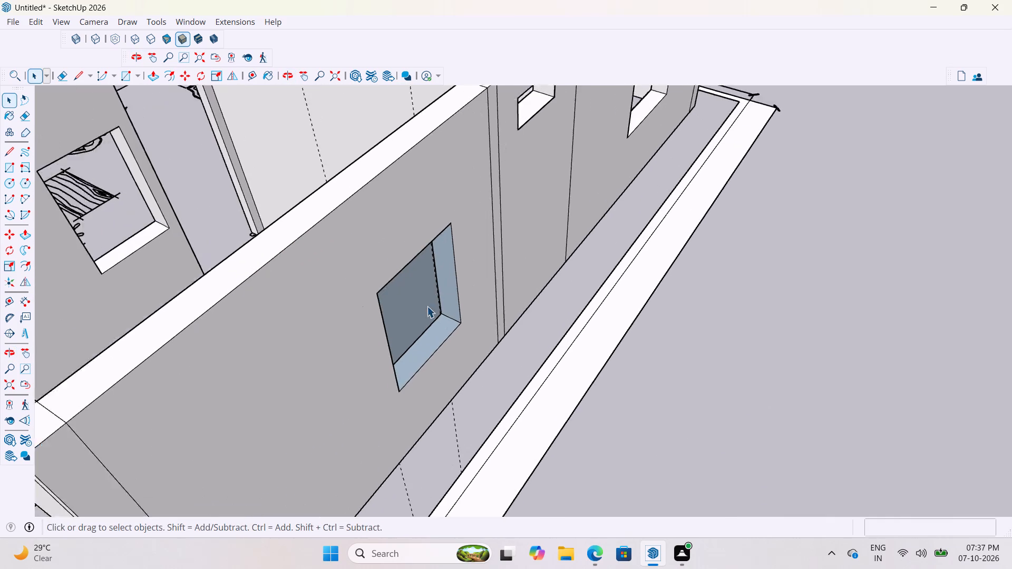
scroll(427, 306, "up", 1)
middle_click_drag(427, 302, 385, 305)
scroll(426, 302, "up", 1)
left_click(379, 302)
scroll(486, 411, "down", 5)
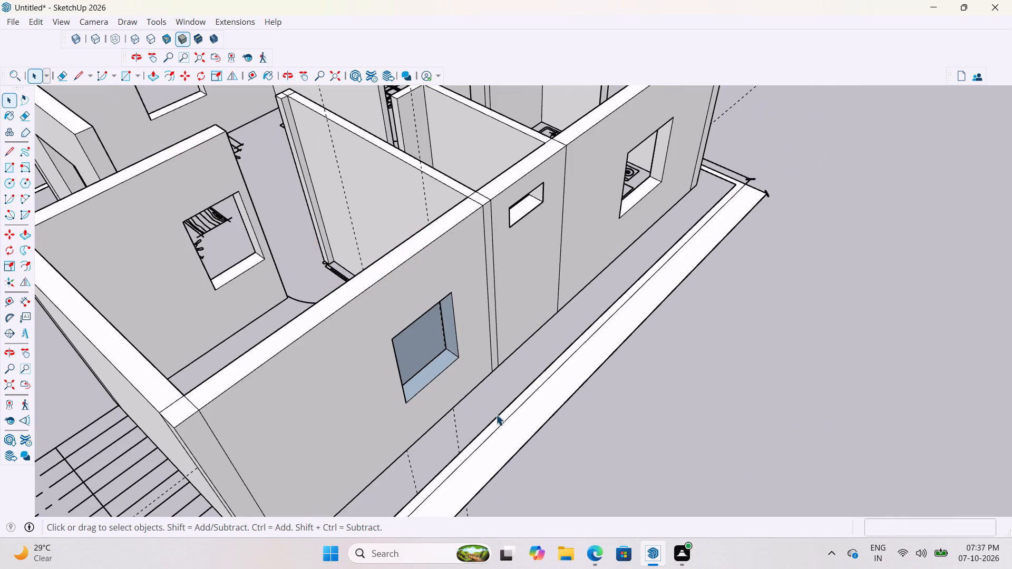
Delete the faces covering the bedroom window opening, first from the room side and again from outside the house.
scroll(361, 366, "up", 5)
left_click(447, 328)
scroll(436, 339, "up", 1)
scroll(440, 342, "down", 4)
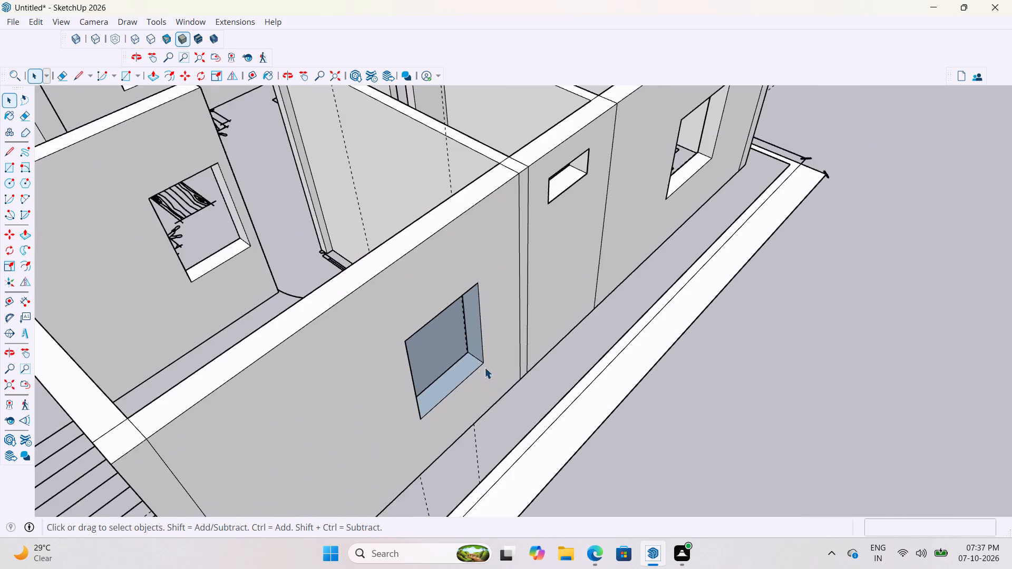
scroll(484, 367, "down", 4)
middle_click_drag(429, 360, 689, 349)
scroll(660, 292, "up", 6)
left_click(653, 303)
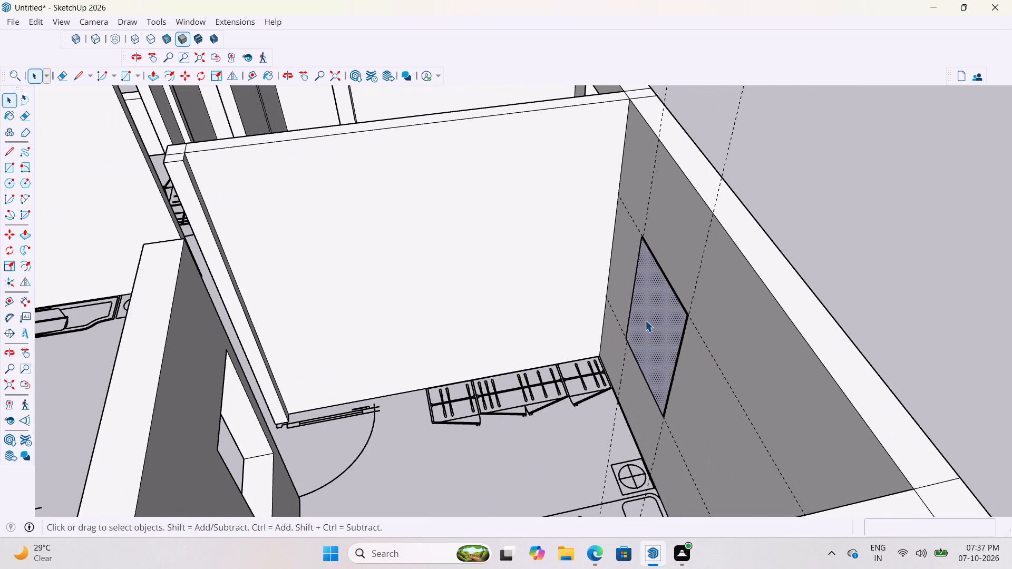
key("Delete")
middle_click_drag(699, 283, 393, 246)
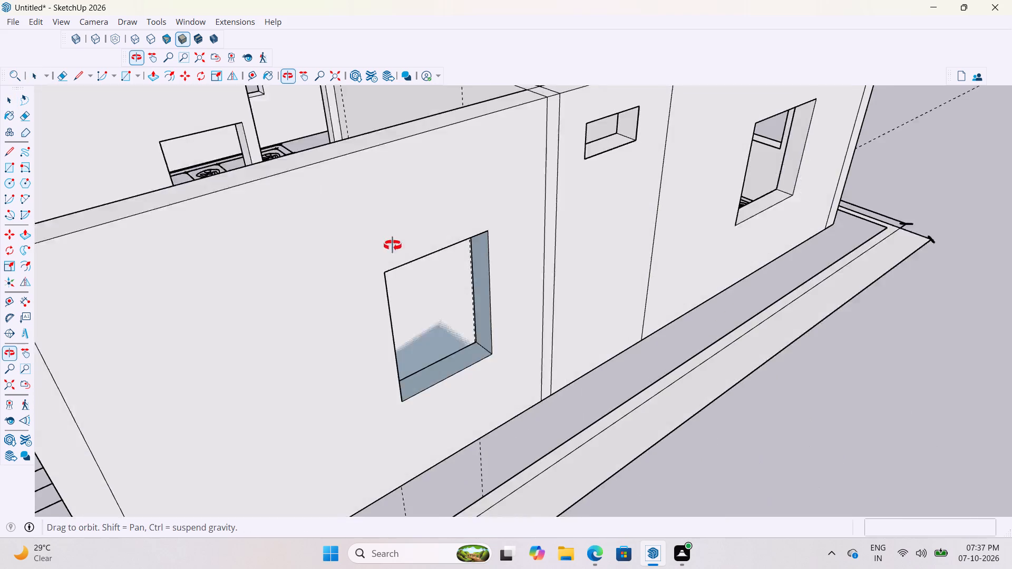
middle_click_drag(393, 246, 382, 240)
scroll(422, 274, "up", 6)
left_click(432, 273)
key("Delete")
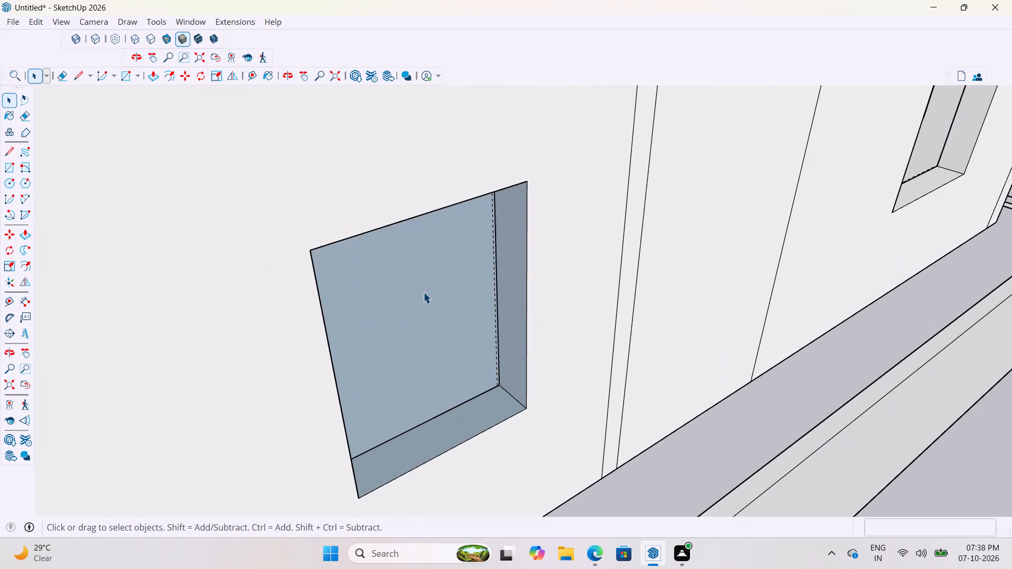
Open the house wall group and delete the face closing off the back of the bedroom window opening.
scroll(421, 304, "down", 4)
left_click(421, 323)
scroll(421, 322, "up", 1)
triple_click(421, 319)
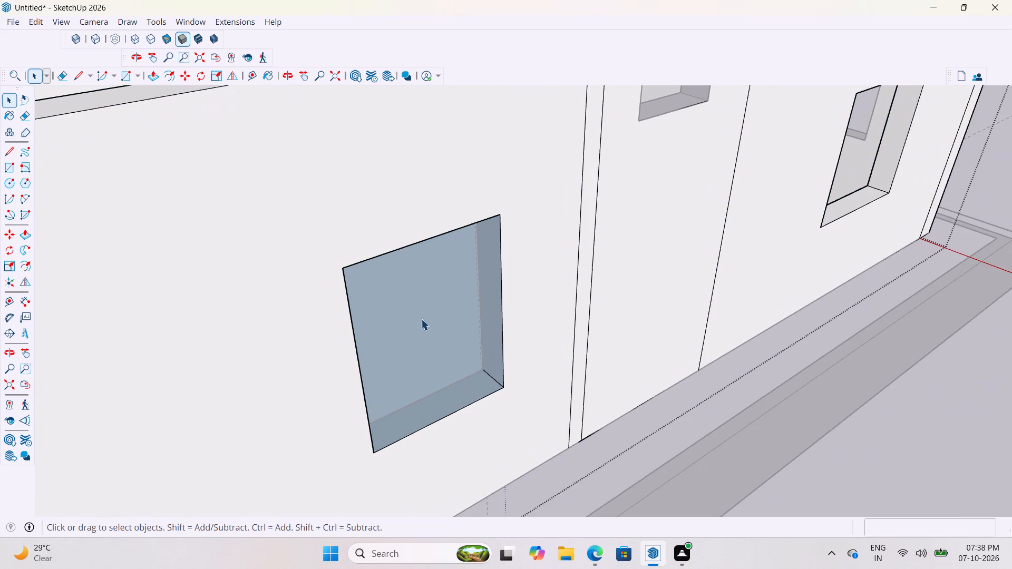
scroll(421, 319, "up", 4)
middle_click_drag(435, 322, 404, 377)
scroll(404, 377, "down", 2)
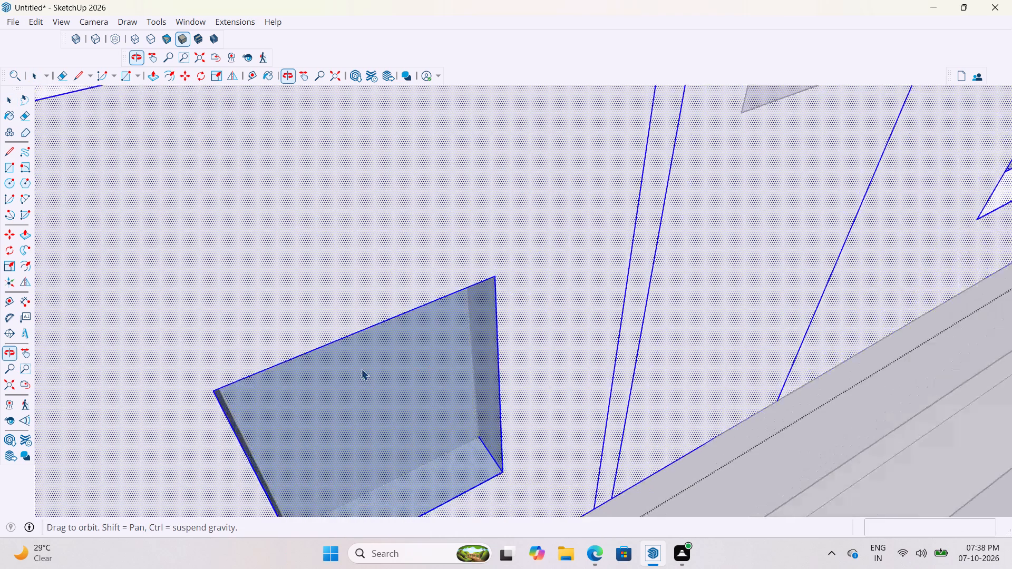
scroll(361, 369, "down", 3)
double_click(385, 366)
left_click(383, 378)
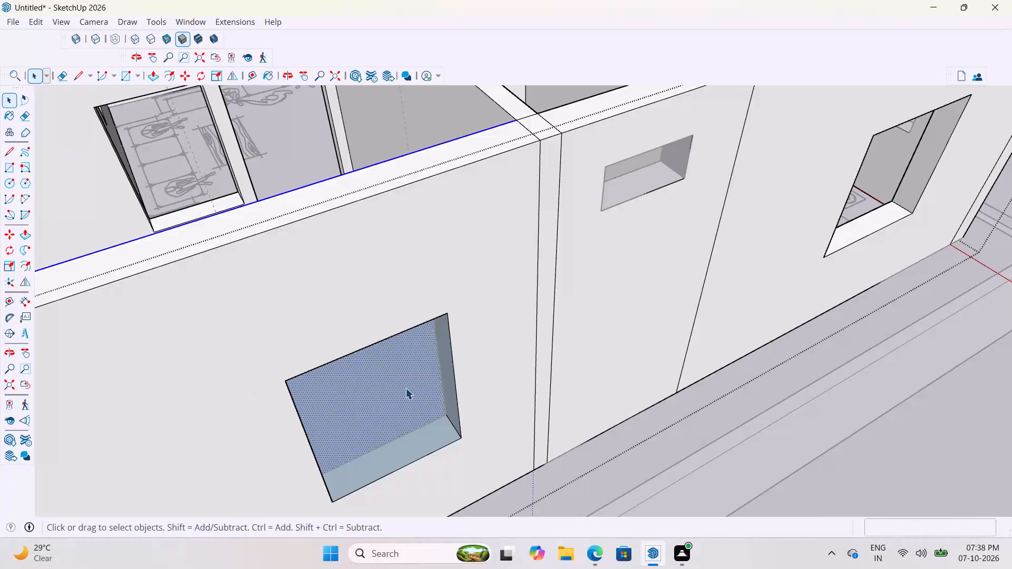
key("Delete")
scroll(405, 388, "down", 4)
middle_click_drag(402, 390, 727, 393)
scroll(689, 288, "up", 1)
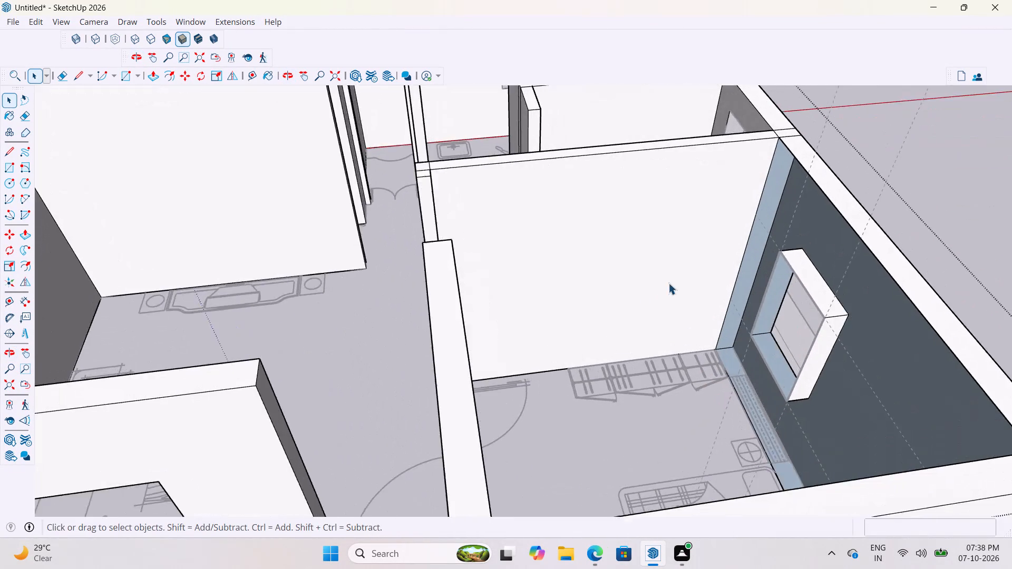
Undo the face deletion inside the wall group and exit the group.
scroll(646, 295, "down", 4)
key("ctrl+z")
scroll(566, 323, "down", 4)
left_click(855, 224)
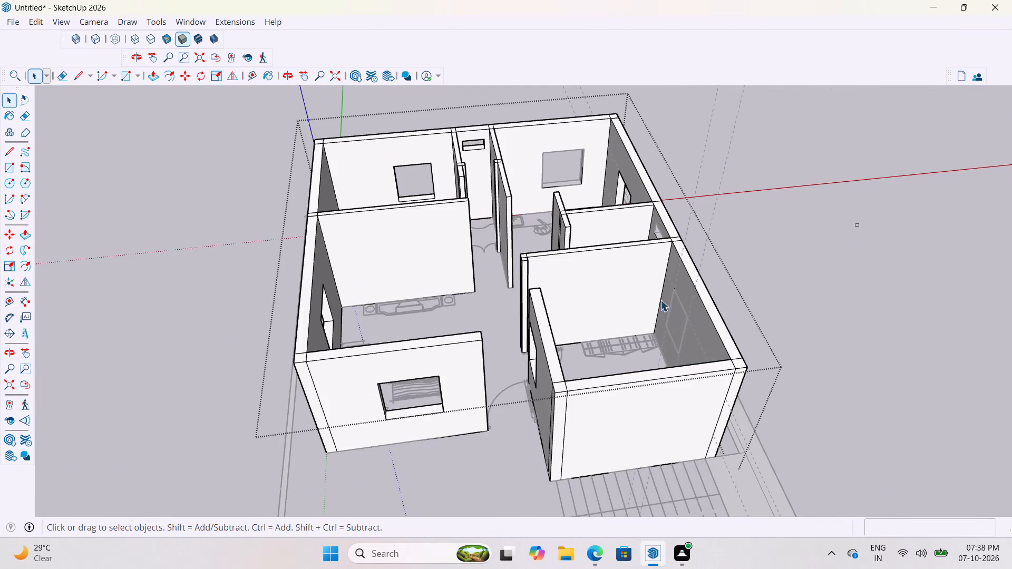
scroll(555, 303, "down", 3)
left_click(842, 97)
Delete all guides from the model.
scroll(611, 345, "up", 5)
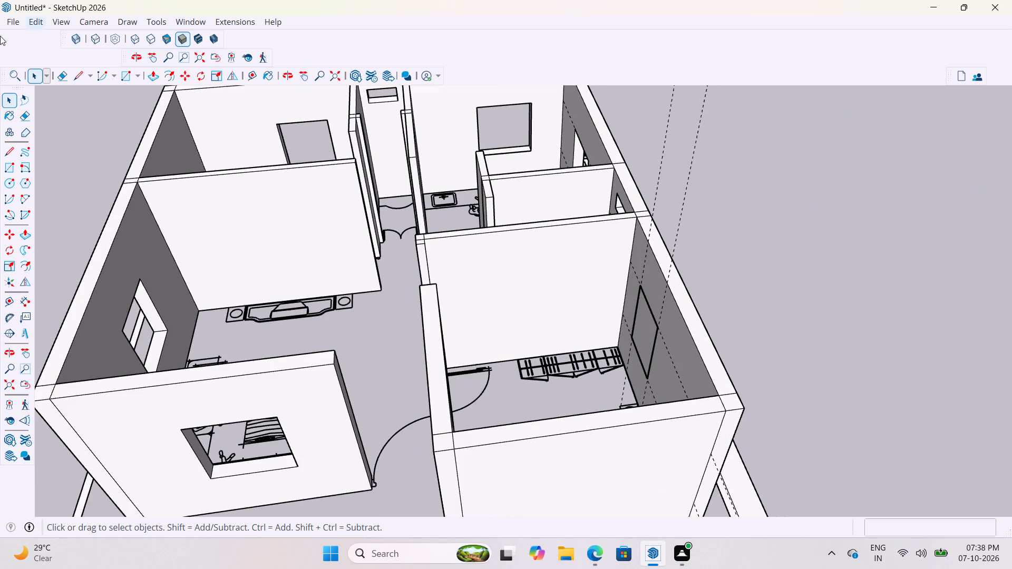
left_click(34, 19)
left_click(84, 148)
Examine the edges and corner of the bedroom window rectangle up close from inside the room.
scroll(791, 263, "up", 2)
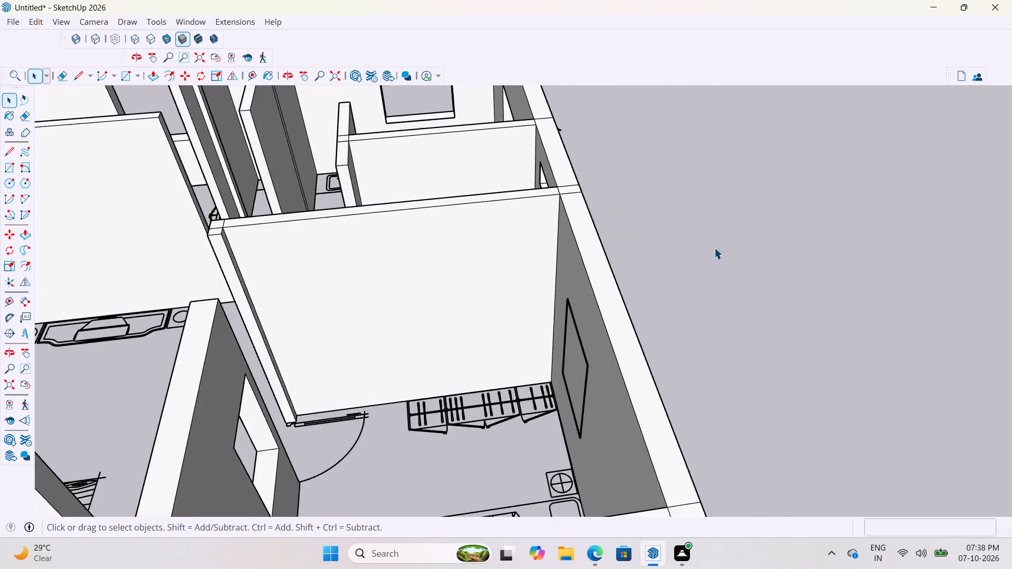
scroll(714, 248, "up", 4)
middle_click_drag(576, 332, 856, 314)
scroll(826, 318, "up", 13)
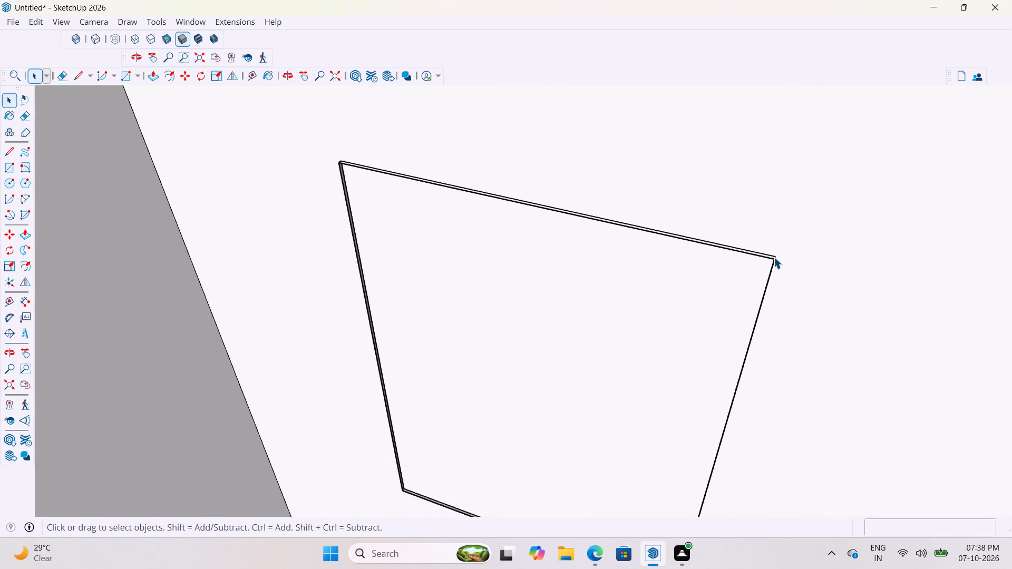
scroll(774, 257, "up", 10)
middle_click_drag(778, 260, 764, 260)
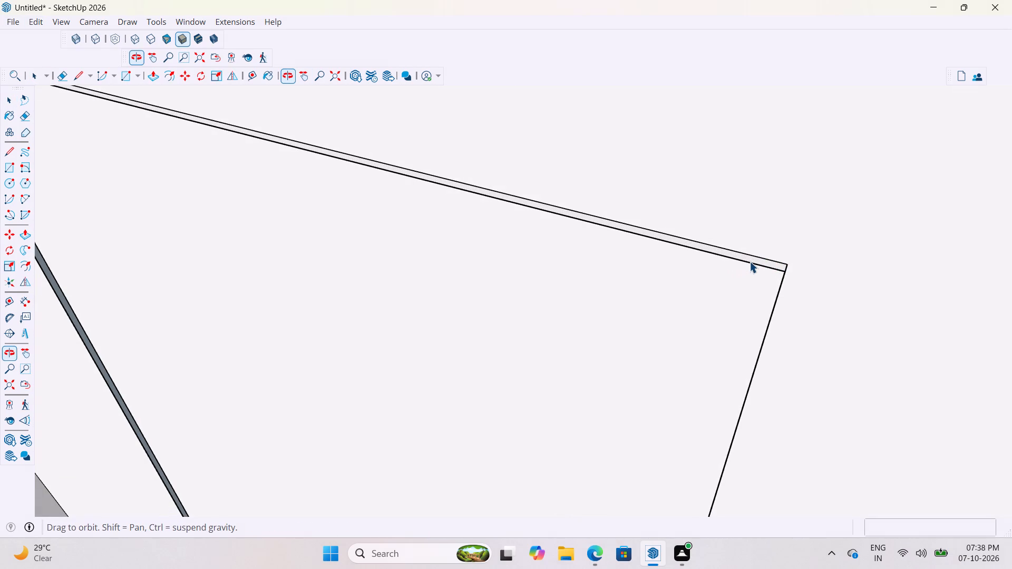
left_click(750, 261)
Undo the guide deletion and the bedroom window cuts, back to the solid wall with only its guides.
key("ctrl+z")
scroll(729, 283, "down", 2)
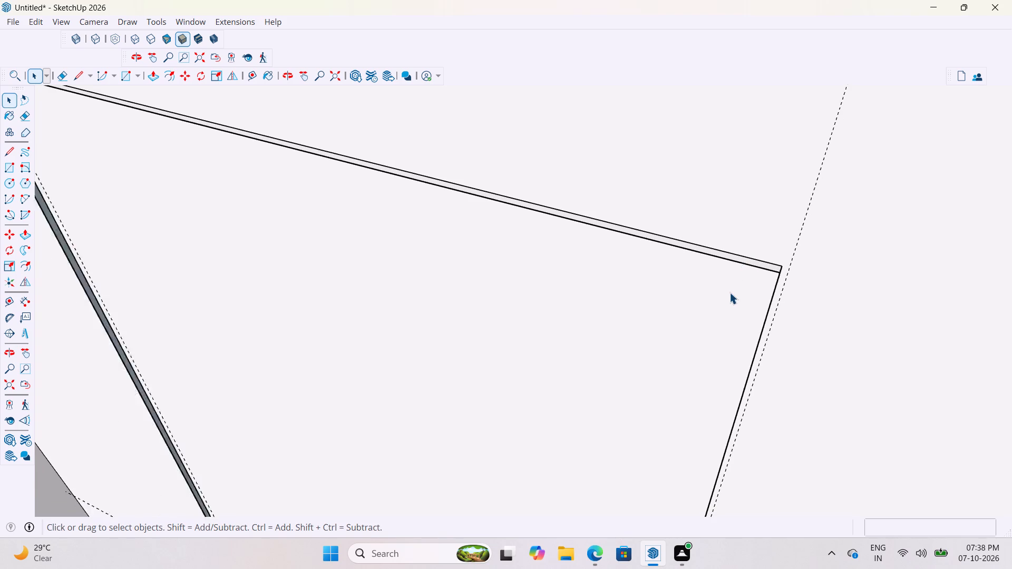
scroll(729, 292, "down", 1)
key("ctrl+z")
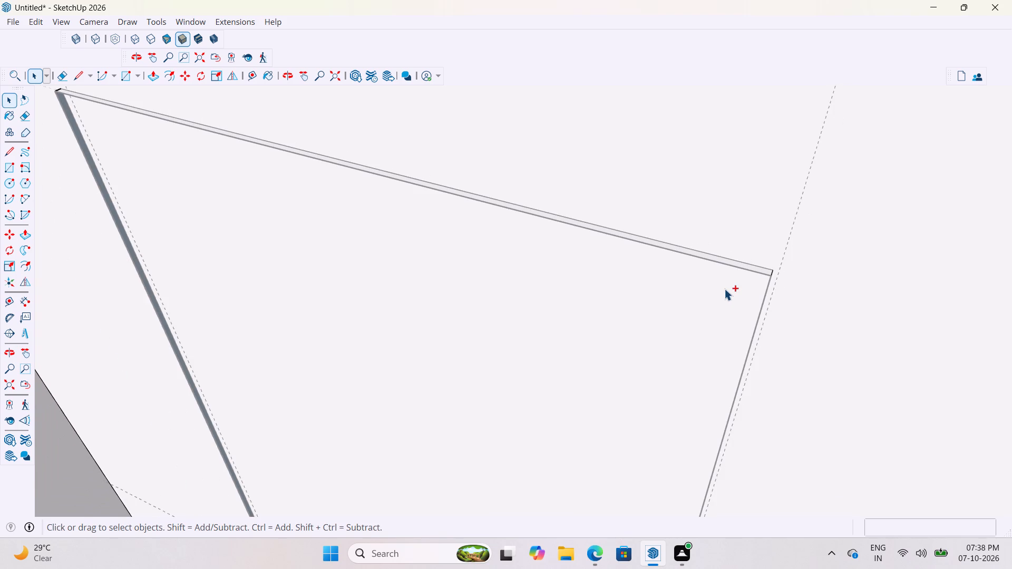
key("ctrl+z")
key("ctrl+z")
key("ctrl+z")
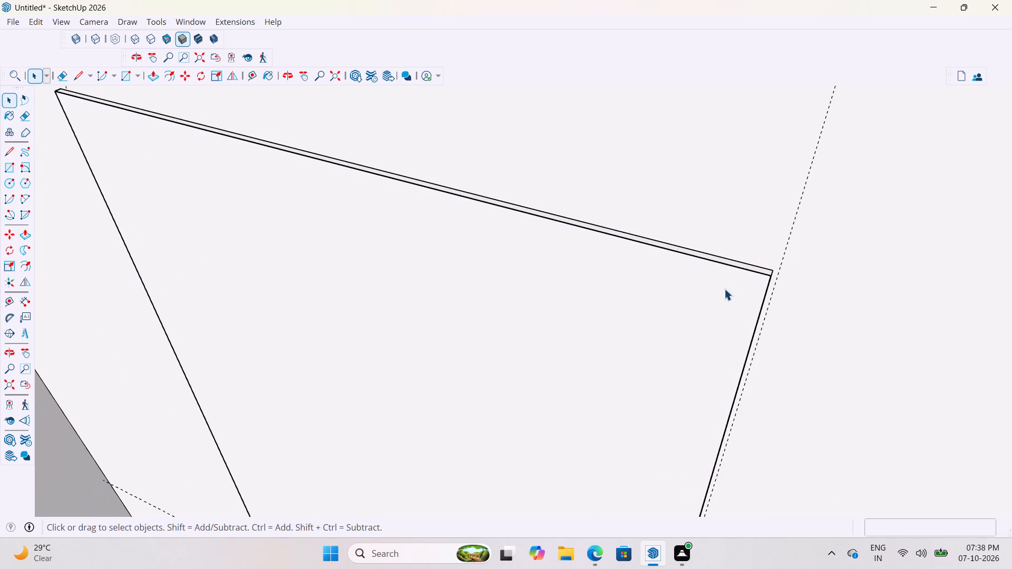
key("ctrl+z")
key("ctrl+z")
key("ctrl+z")
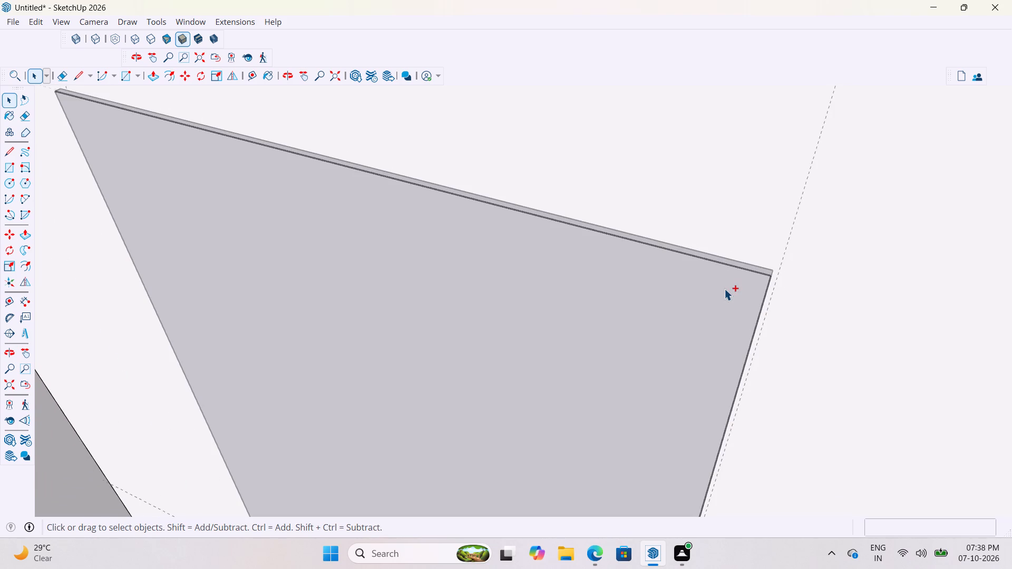
key("ctrl+z")
key("ctrl+z")
key("ctrl+z")
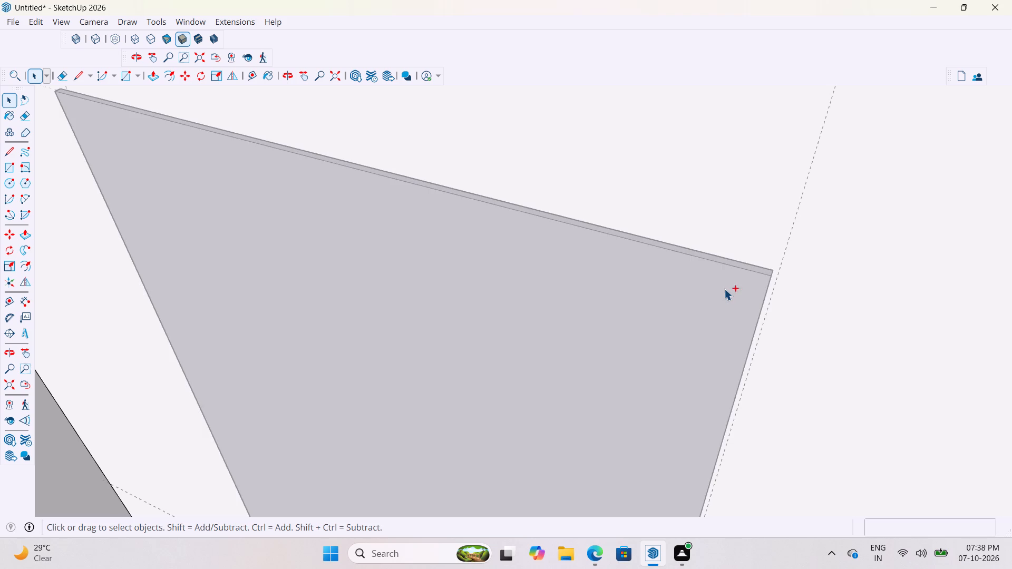
key("ctrl+z")
key("ctrl+z")
key("ctrl+z")
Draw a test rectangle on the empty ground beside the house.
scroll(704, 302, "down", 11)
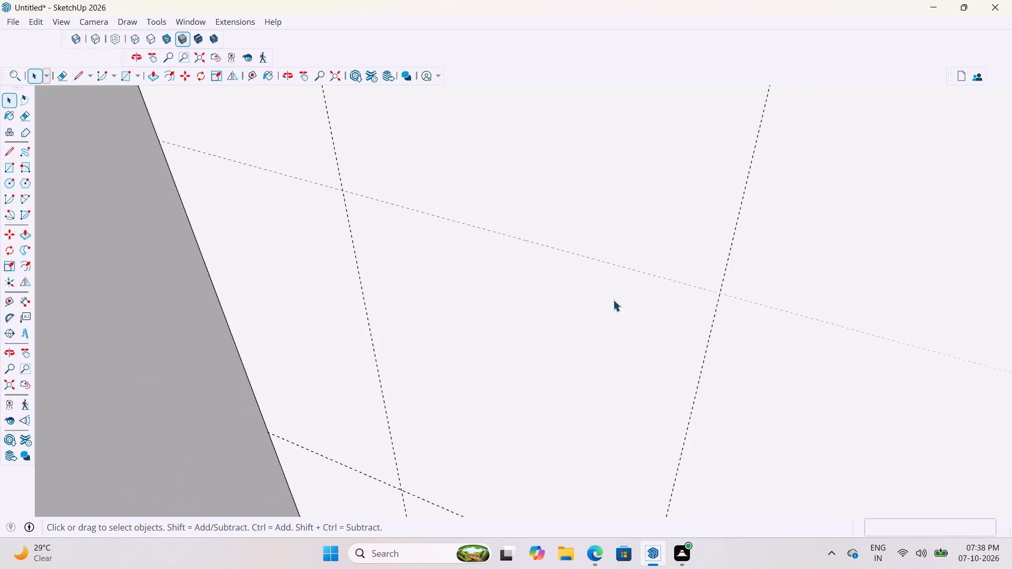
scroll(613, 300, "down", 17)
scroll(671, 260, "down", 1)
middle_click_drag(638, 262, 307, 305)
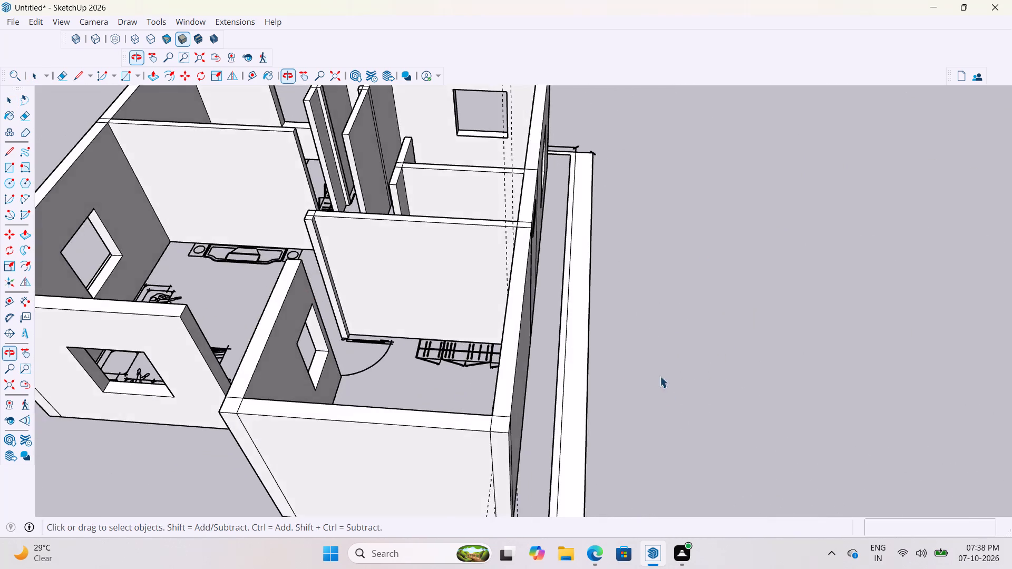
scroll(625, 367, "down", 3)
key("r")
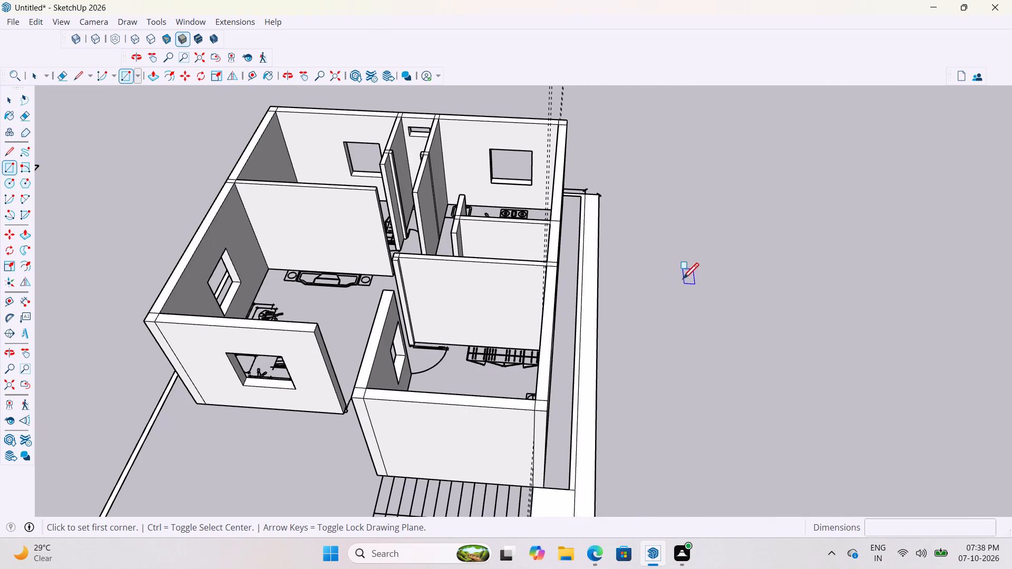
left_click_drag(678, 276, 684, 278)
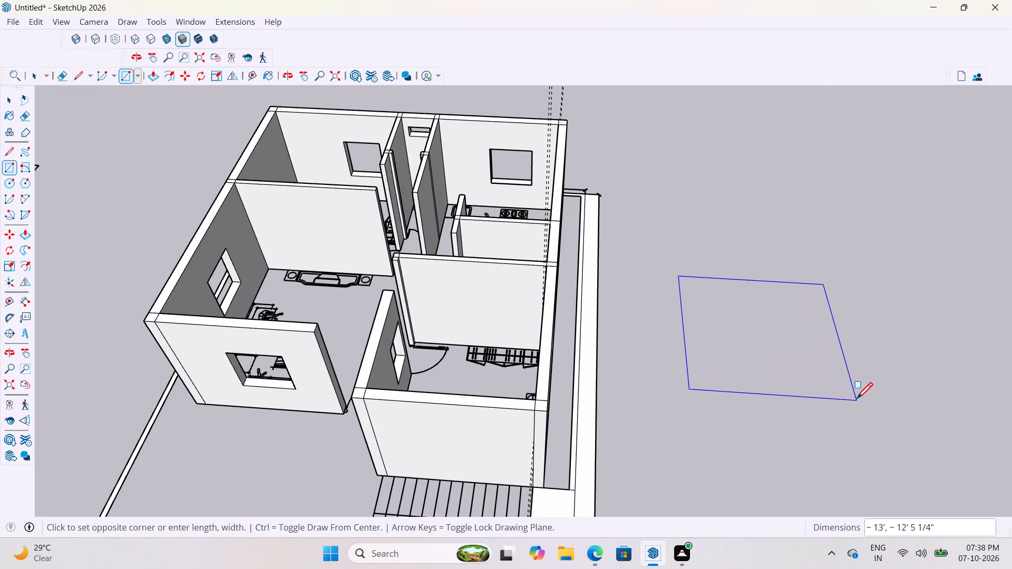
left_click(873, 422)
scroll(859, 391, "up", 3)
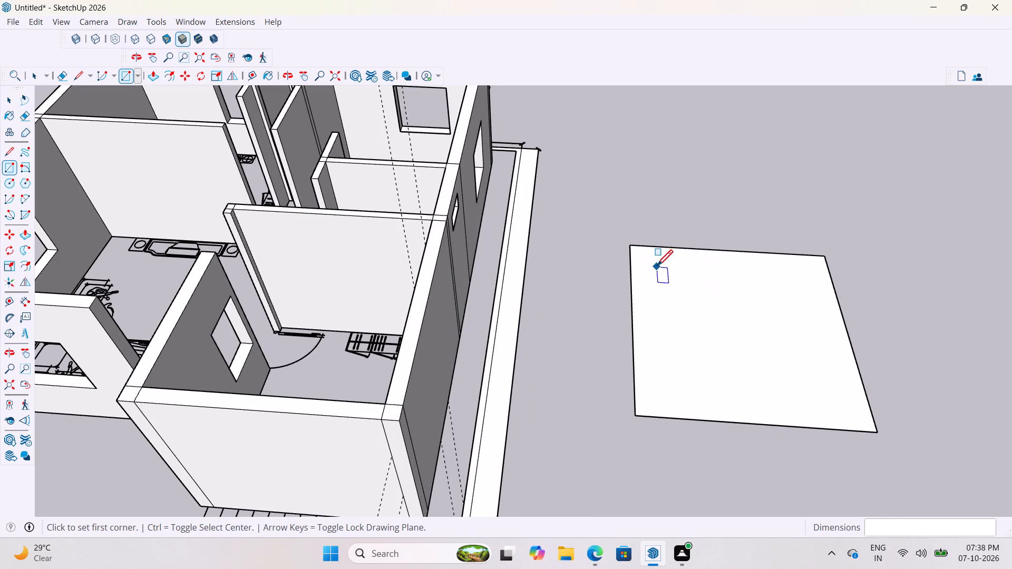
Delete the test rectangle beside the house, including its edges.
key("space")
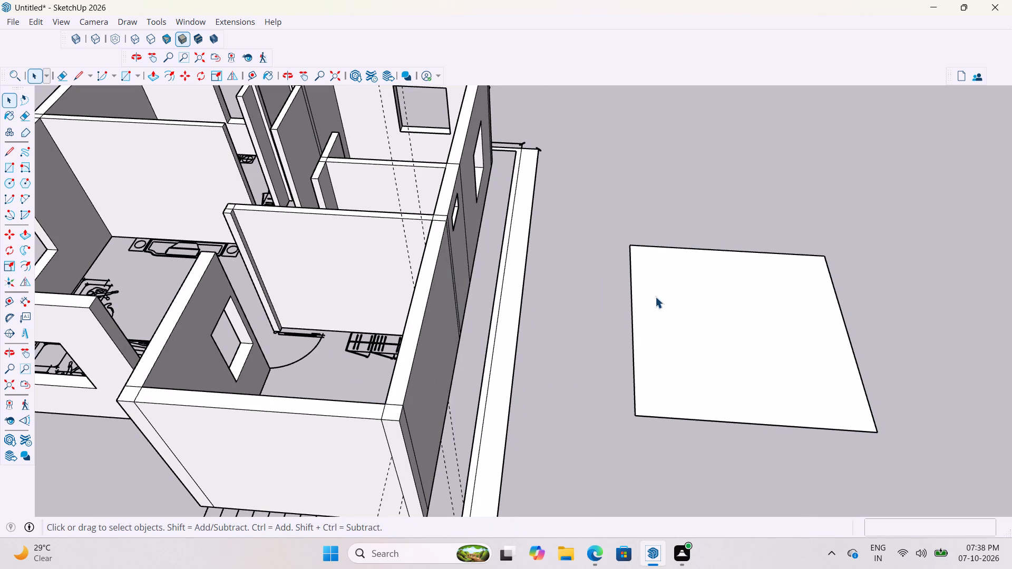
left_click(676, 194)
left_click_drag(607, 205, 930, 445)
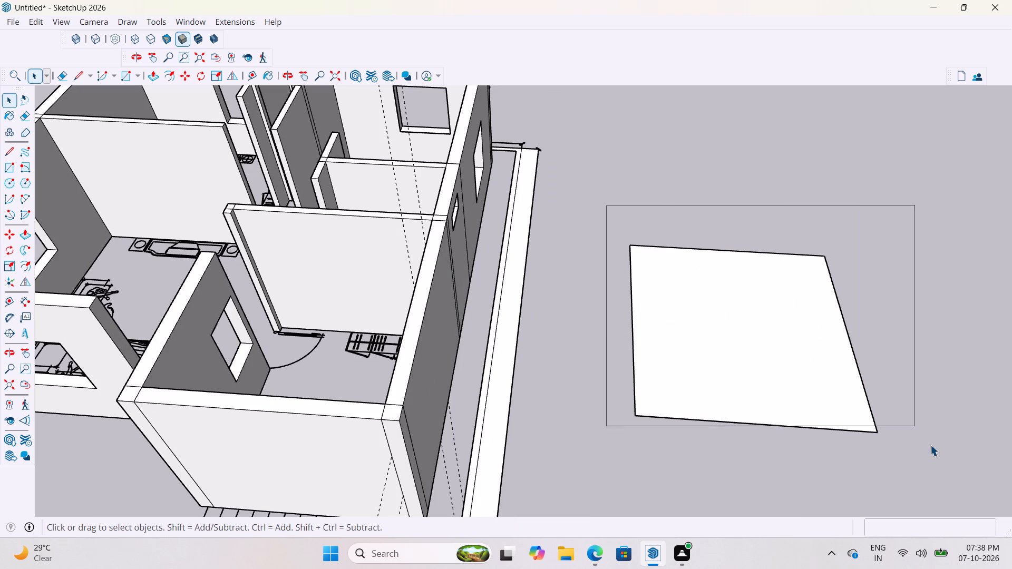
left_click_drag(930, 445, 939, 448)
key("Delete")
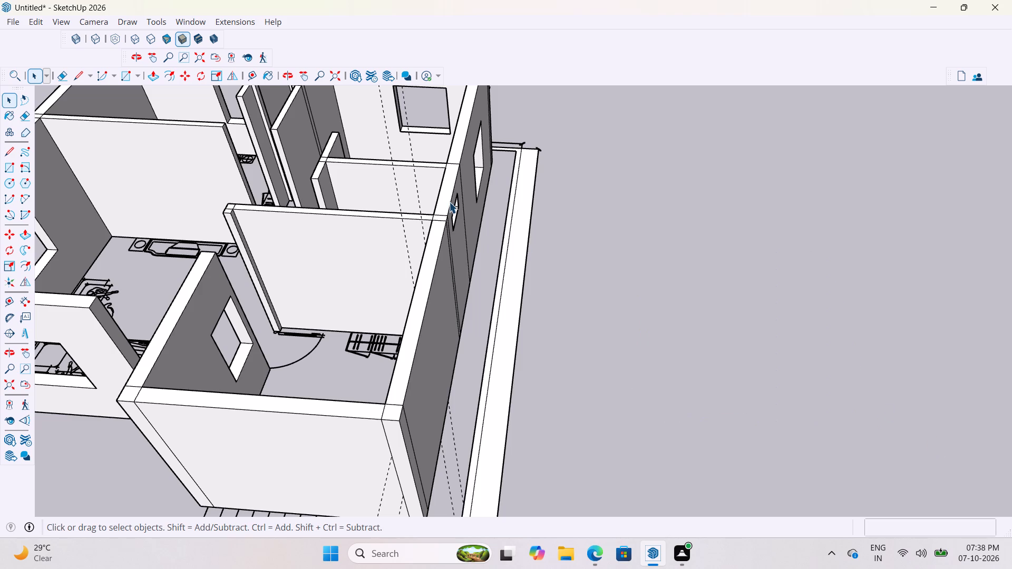
Toggle the back edges on and off, compare face display styles, and switch the model to the alternative style.
left_click(195, 37)
left_click(178, 35)
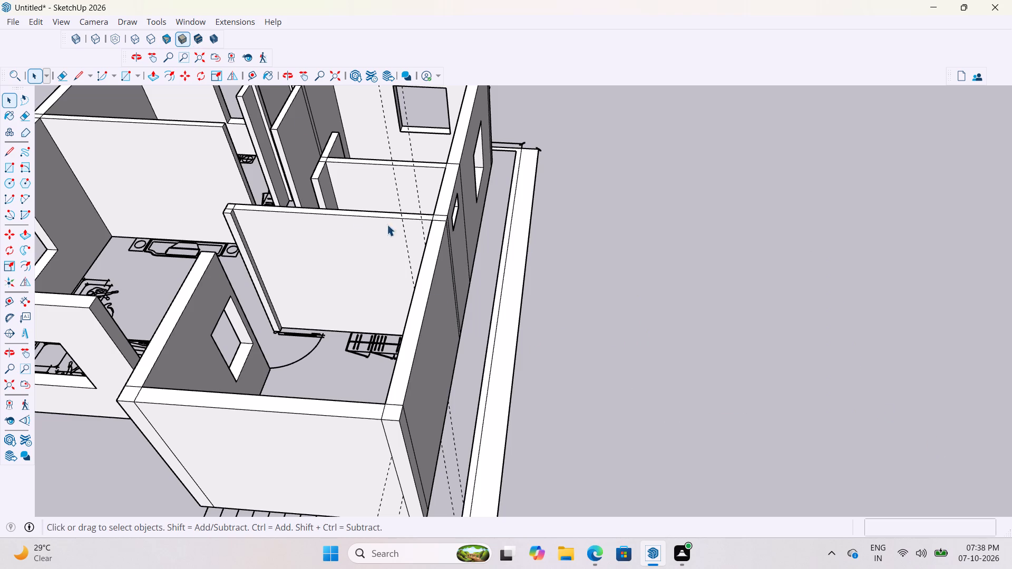
double_click(182, 39)
scroll(589, 222, "down", 4)
left_click(94, 40)
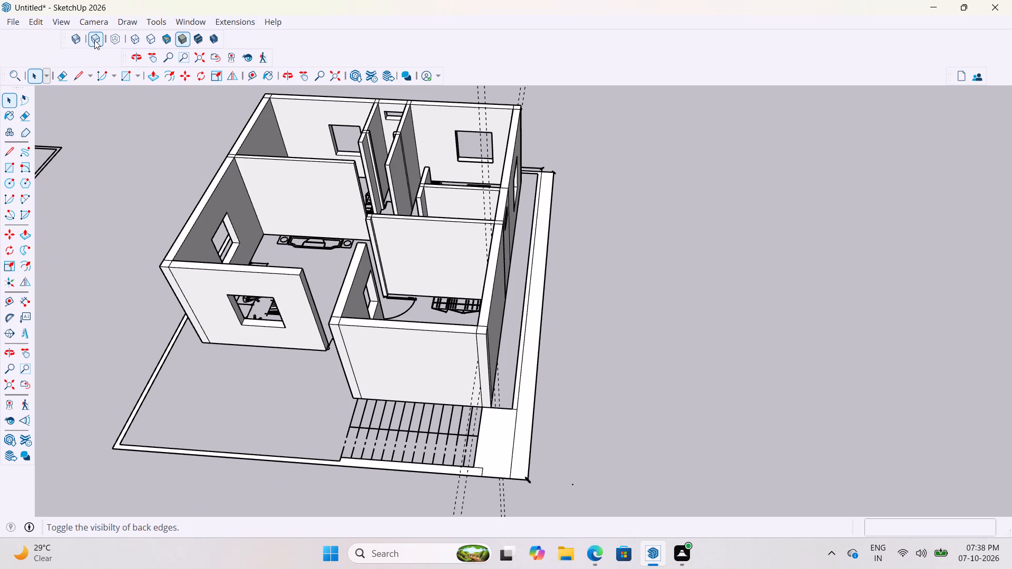
left_click(94, 40)
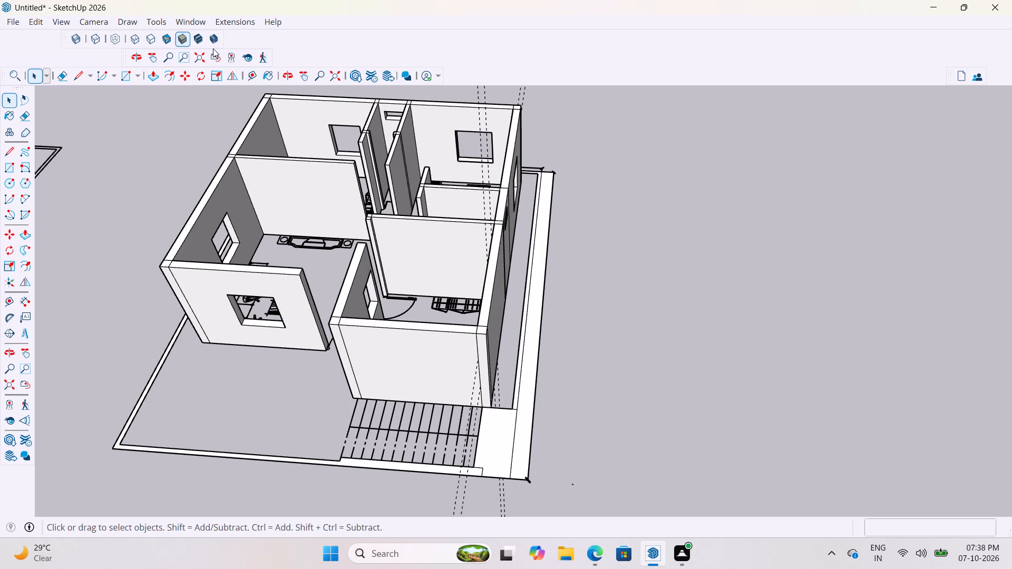
left_click(186, 39)
left_click(199, 43)
left_click(675, 258)
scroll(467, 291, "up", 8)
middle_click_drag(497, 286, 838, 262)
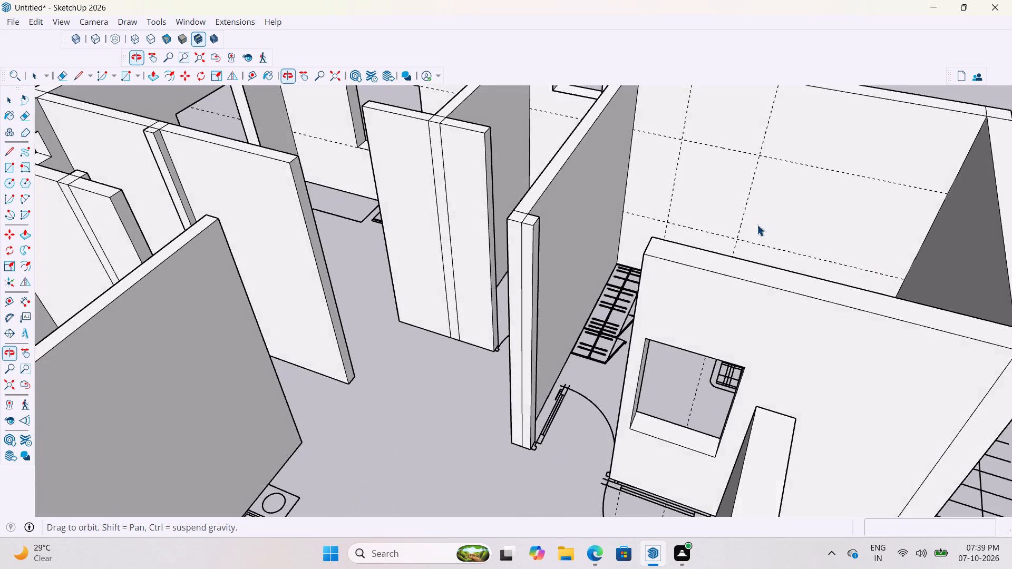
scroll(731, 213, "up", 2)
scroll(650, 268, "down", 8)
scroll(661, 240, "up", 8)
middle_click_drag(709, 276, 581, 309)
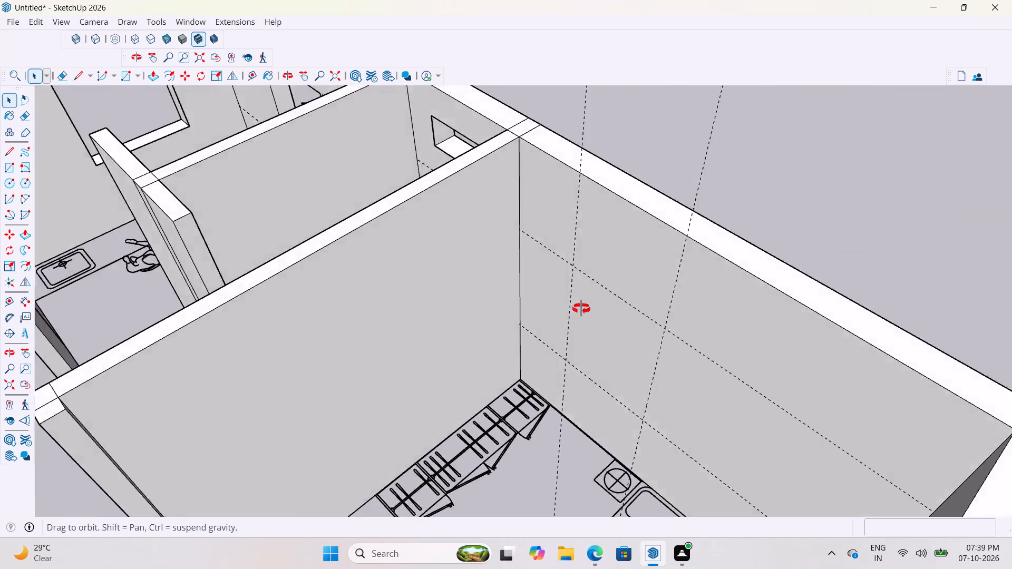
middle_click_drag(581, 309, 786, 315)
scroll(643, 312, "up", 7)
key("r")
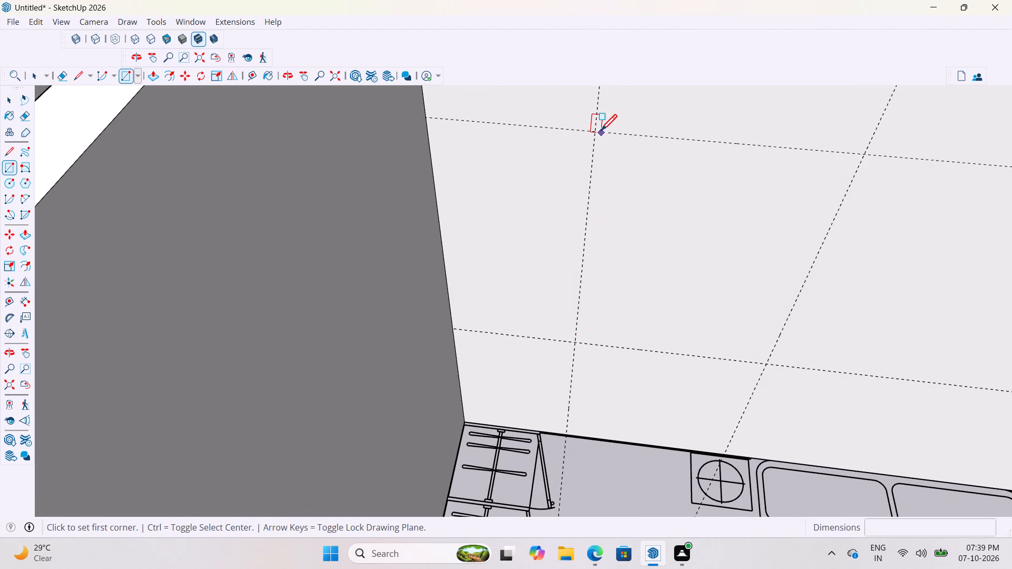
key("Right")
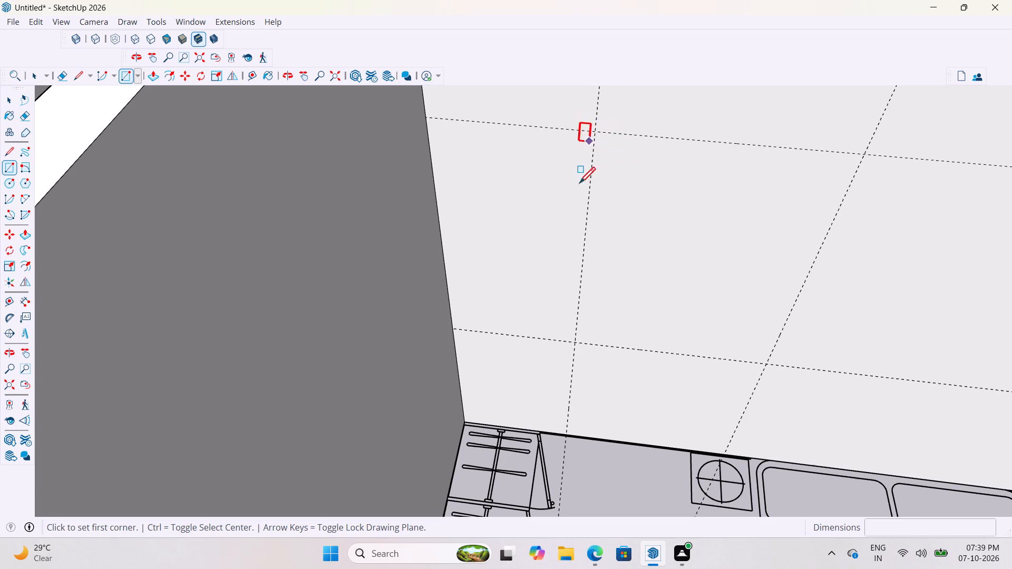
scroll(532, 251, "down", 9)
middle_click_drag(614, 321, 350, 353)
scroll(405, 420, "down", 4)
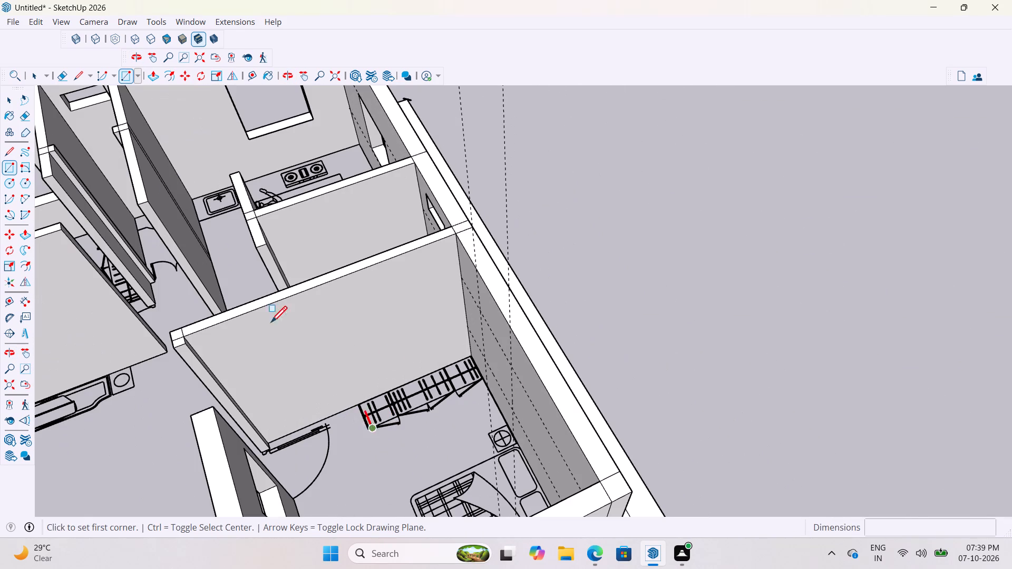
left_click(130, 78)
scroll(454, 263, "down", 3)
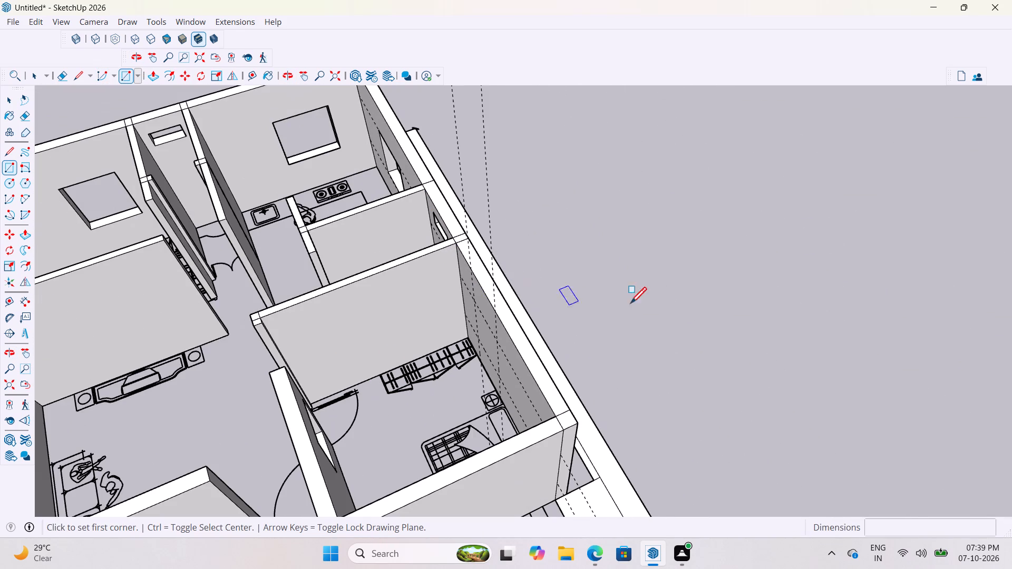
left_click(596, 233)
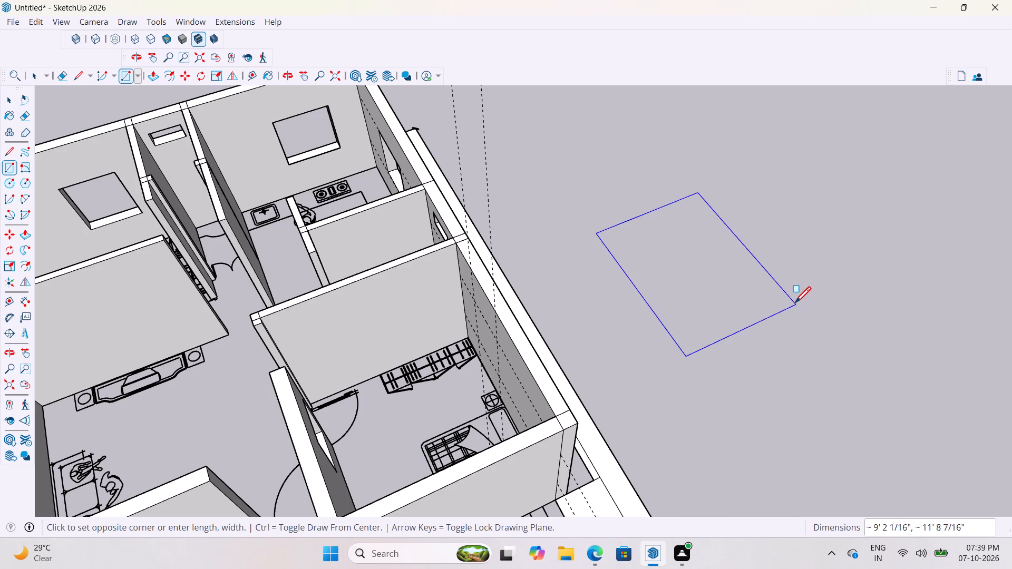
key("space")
Inside the wall group, draw a window rectangle about 3' by 4' between the guide intersections on the bedroom's inner wall face.
middle_click_drag(595, 337, 1011, 308)
scroll(738, 249, "up", 6)
double_click(561, 294)
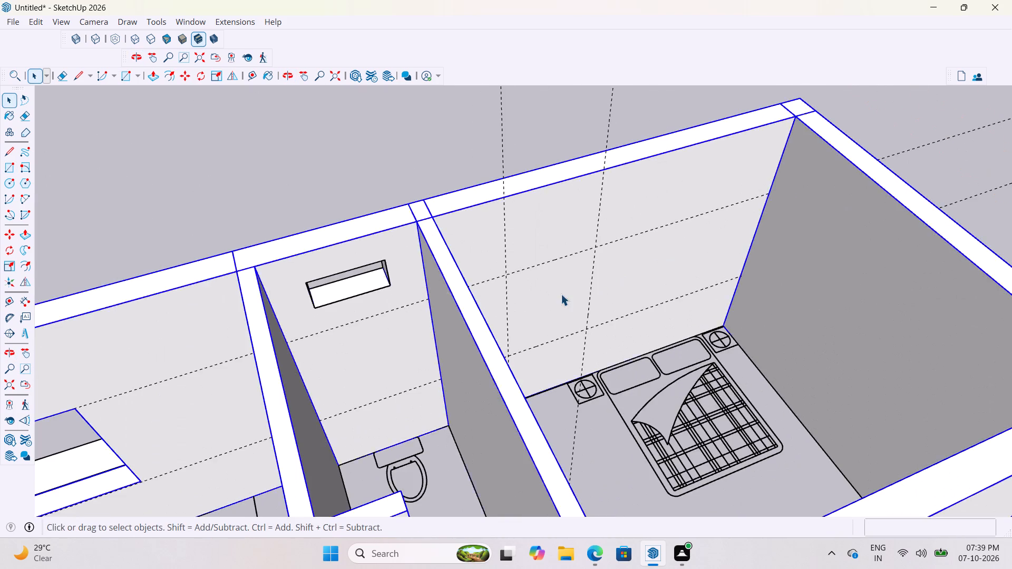
scroll(597, 322, "up", 3)
middle_click(575, 301)
scroll(582, 314, "up", 3)
middle_click_drag(607, 323, 511, 318)
double_click(484, 295)
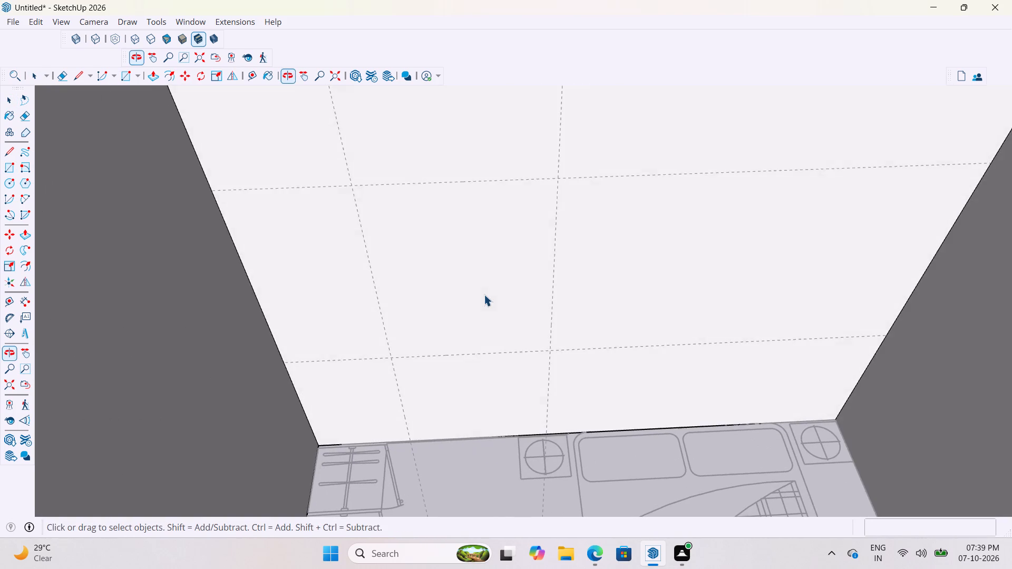
scroll(486, 325, "down", 7)
key("r")
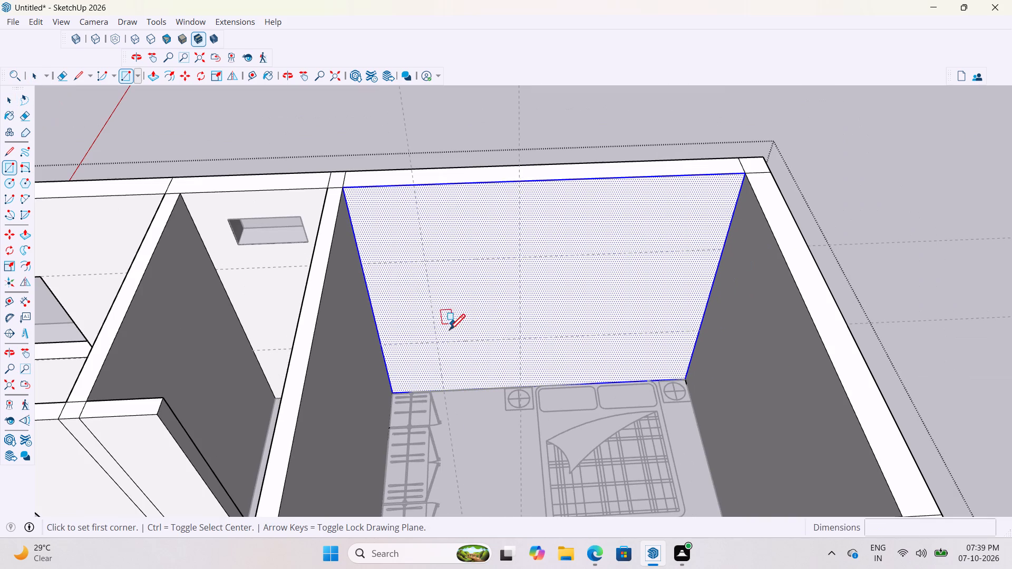
left_click(437, 345)
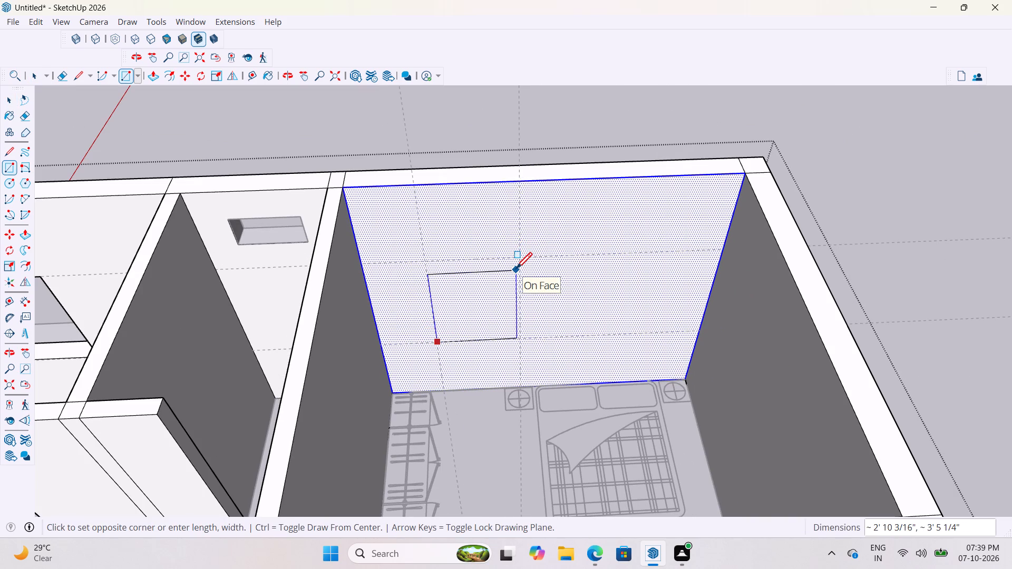
key("Right")
left_click(520, 258)
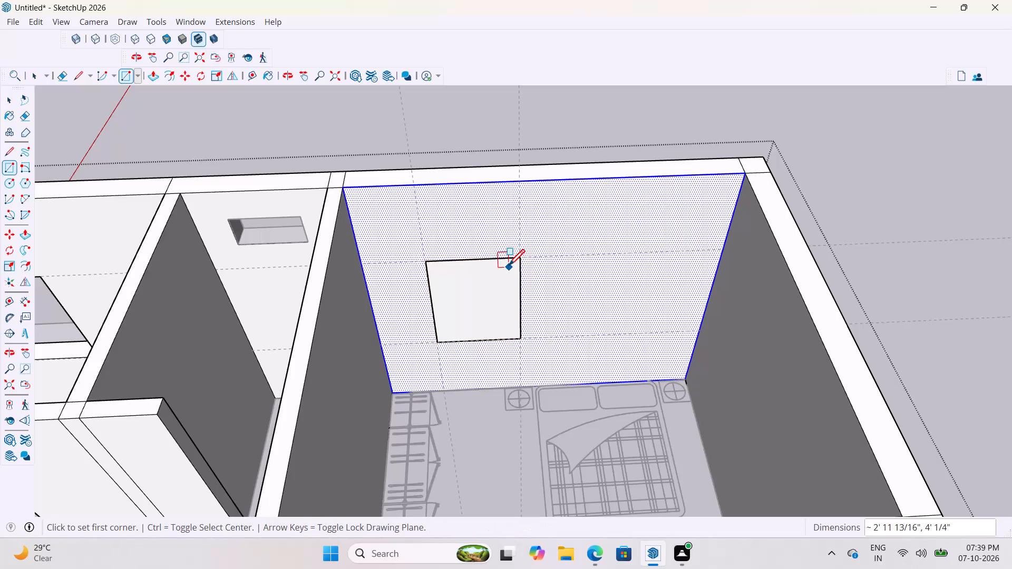
key("space")
key("space")
scroll(494, 338, "down", 4)
left_click(726, 187)
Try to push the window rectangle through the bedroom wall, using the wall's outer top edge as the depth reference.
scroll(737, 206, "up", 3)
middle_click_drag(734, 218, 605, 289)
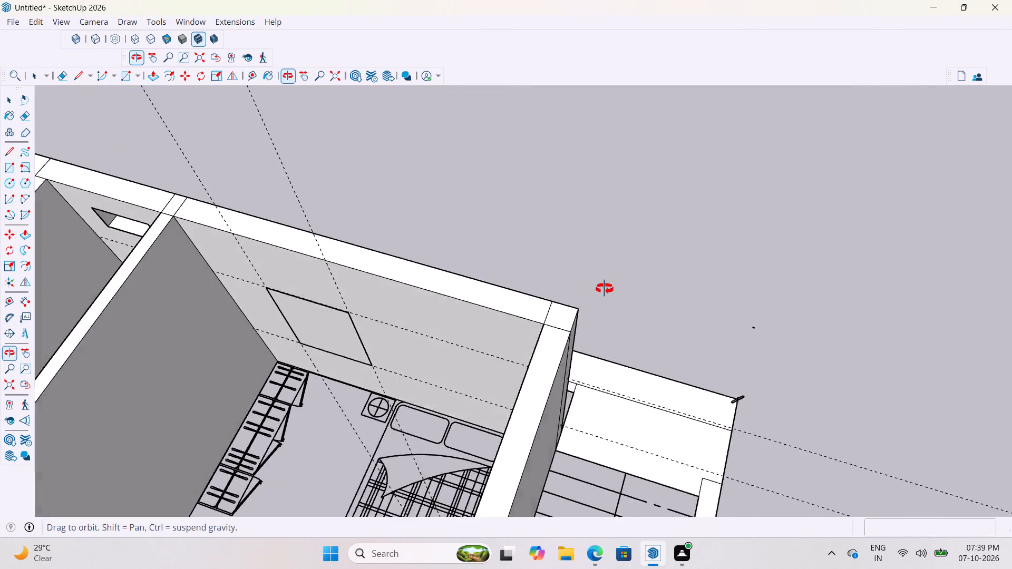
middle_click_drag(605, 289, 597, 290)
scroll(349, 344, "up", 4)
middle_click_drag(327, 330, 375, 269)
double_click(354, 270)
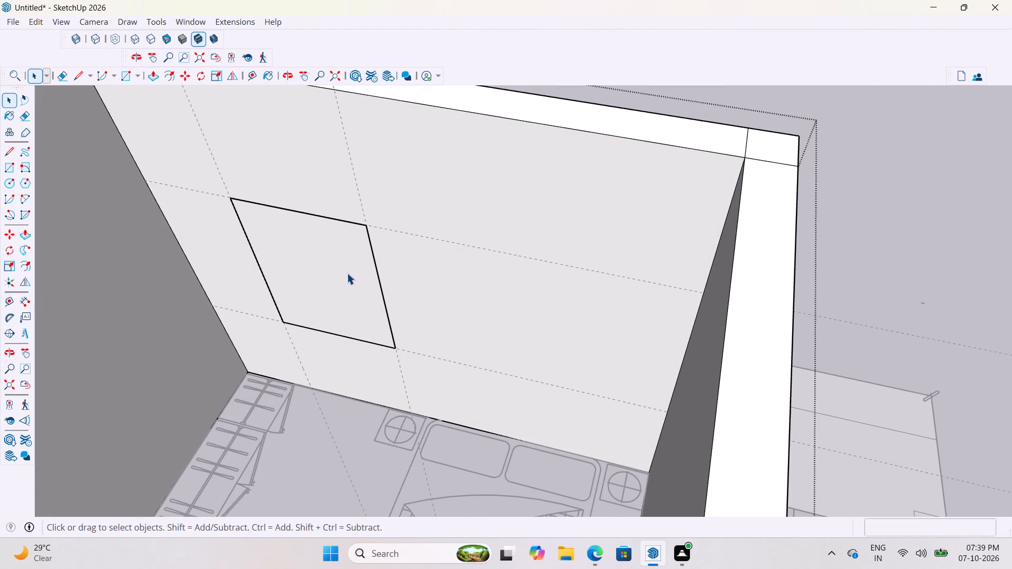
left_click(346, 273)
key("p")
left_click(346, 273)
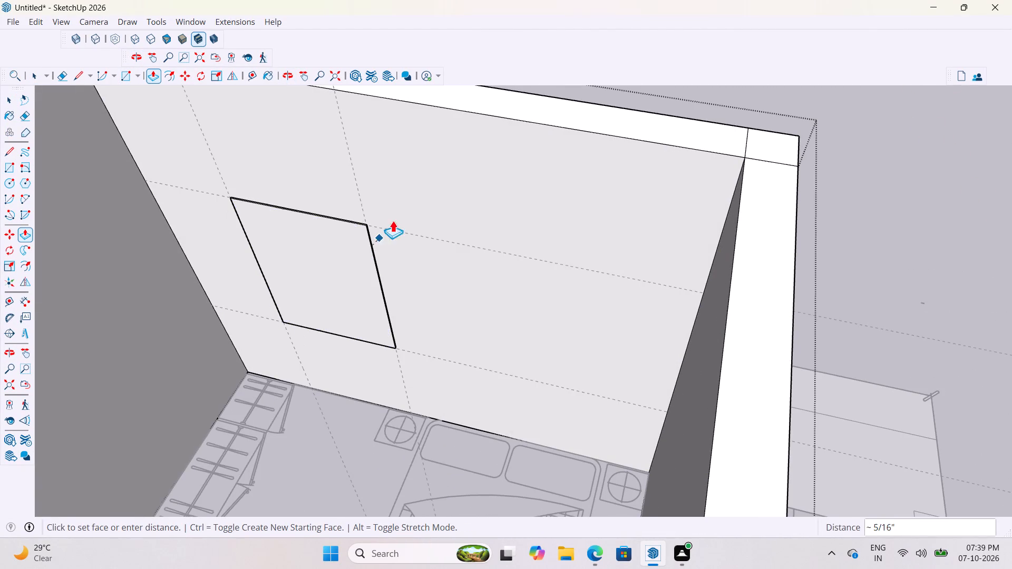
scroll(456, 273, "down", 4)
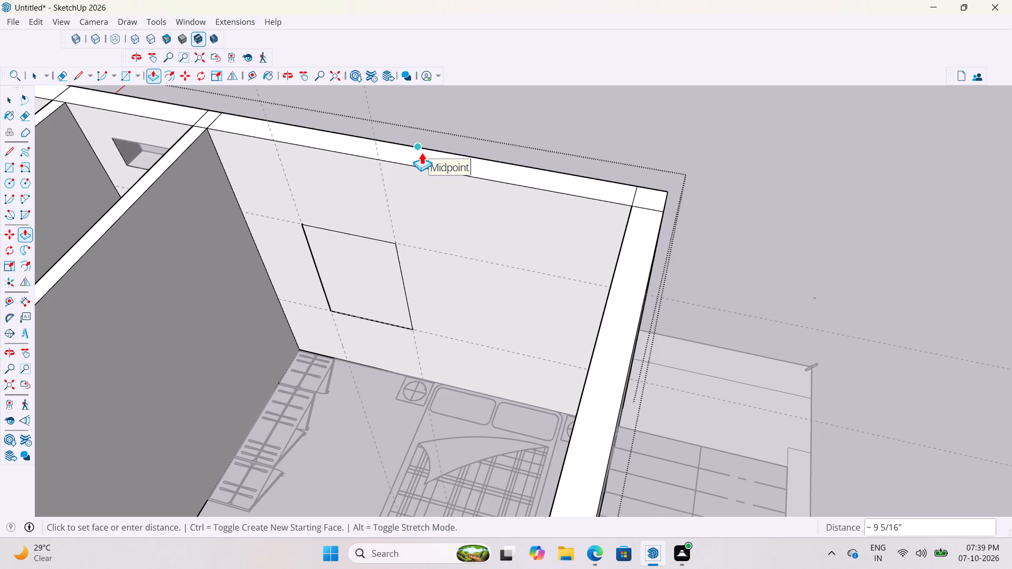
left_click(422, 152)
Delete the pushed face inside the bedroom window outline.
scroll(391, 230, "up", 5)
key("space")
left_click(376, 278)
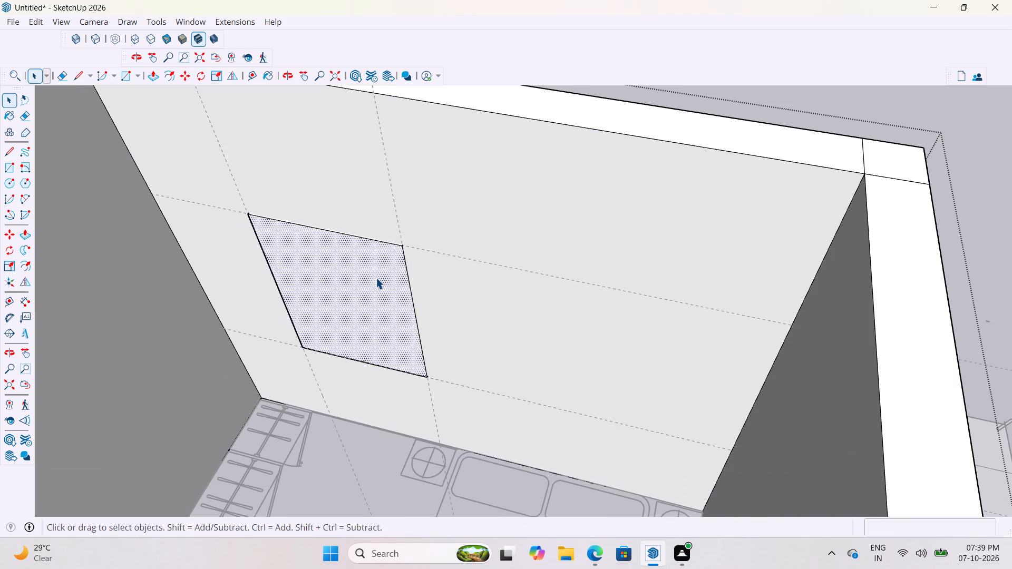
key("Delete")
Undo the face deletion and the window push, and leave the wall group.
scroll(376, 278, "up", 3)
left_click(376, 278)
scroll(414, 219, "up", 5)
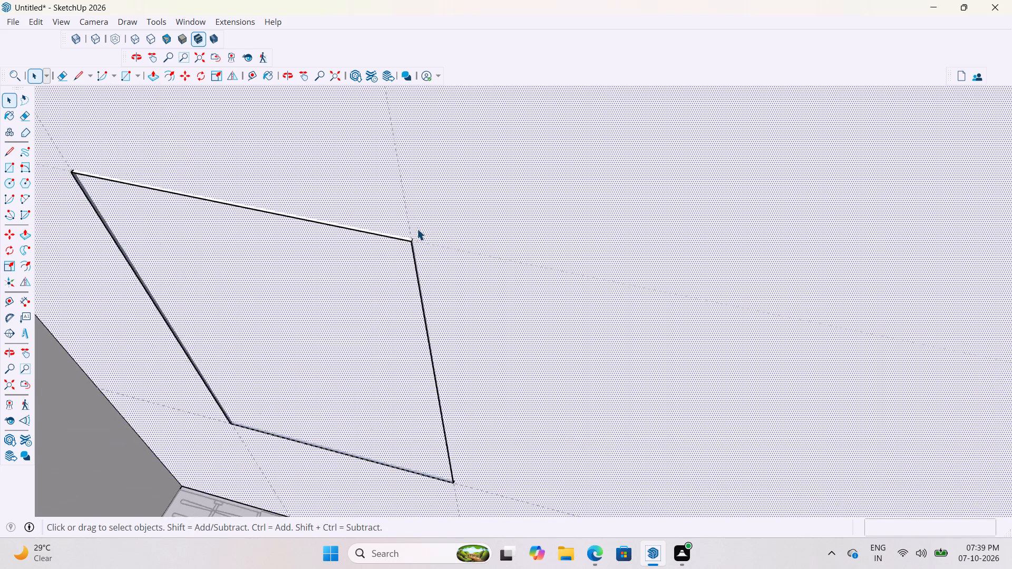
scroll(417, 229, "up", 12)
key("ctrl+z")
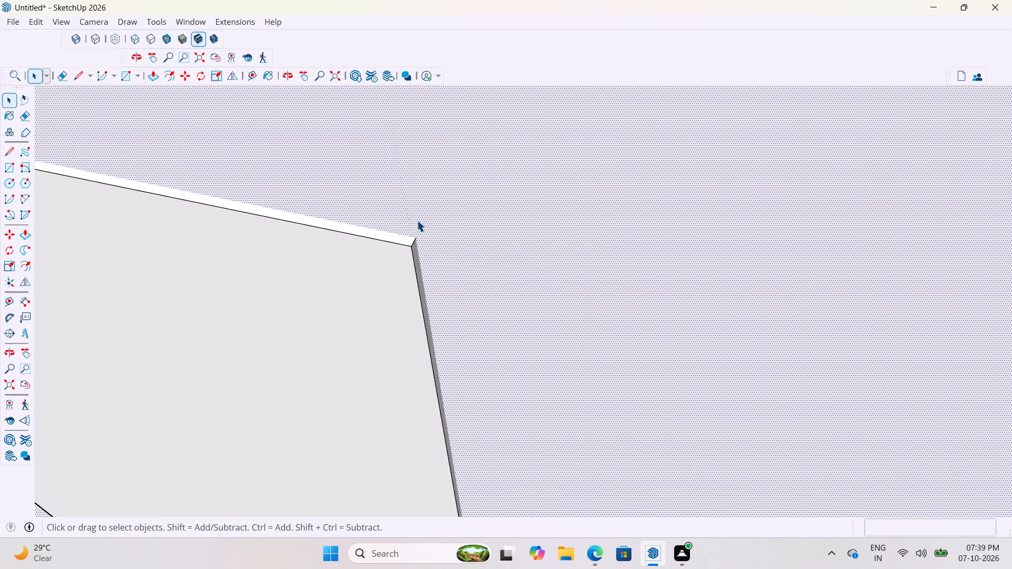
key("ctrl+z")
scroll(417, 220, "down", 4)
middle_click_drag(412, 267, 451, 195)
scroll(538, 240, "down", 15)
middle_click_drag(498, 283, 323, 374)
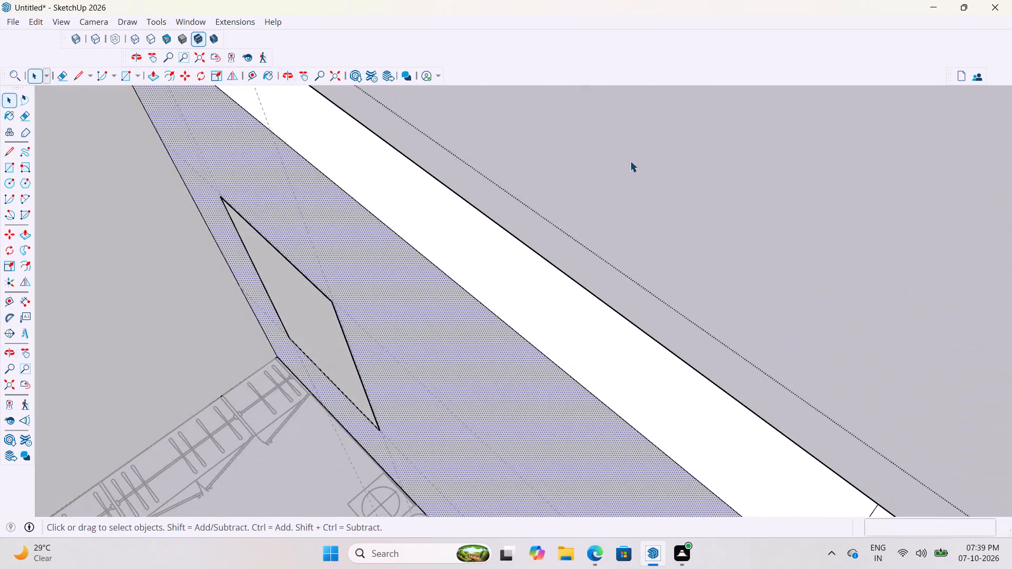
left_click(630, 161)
Delete all guides from the house model.
scroll(470, 323, "down", 5)
middle_click_drag(486, 306, 343, 262)
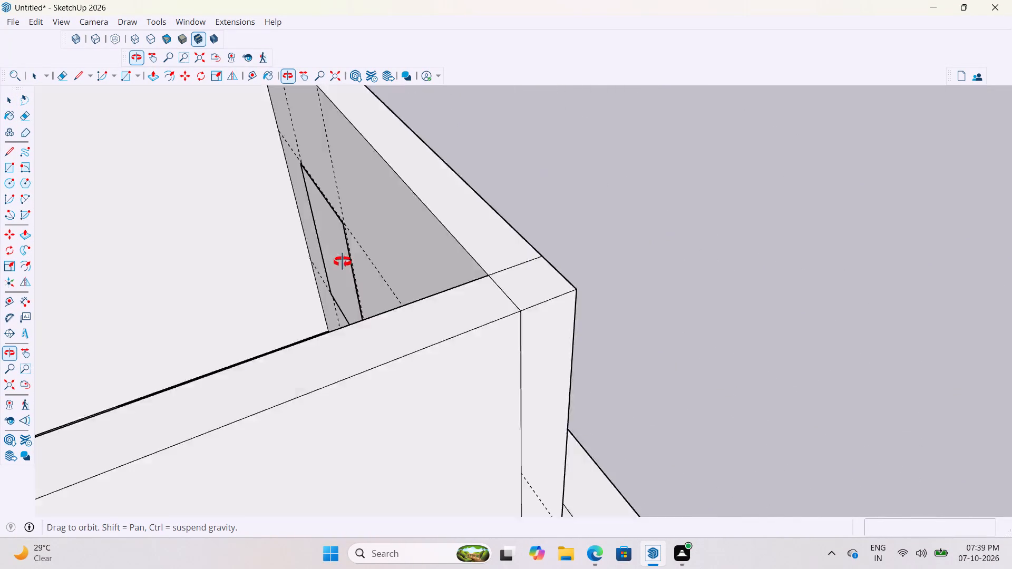
middle_click_drag(343, 262, 516, 223)
scroll(622, 267, "down", 6)
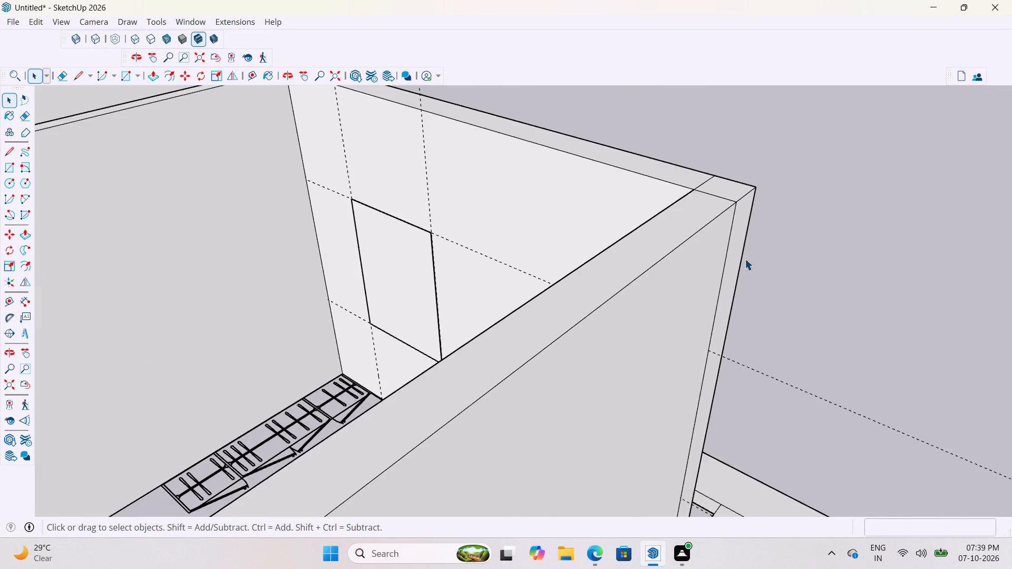
scroll(745, 259, "down", 8)
middle_click_drag(865, 291, 640, 352)
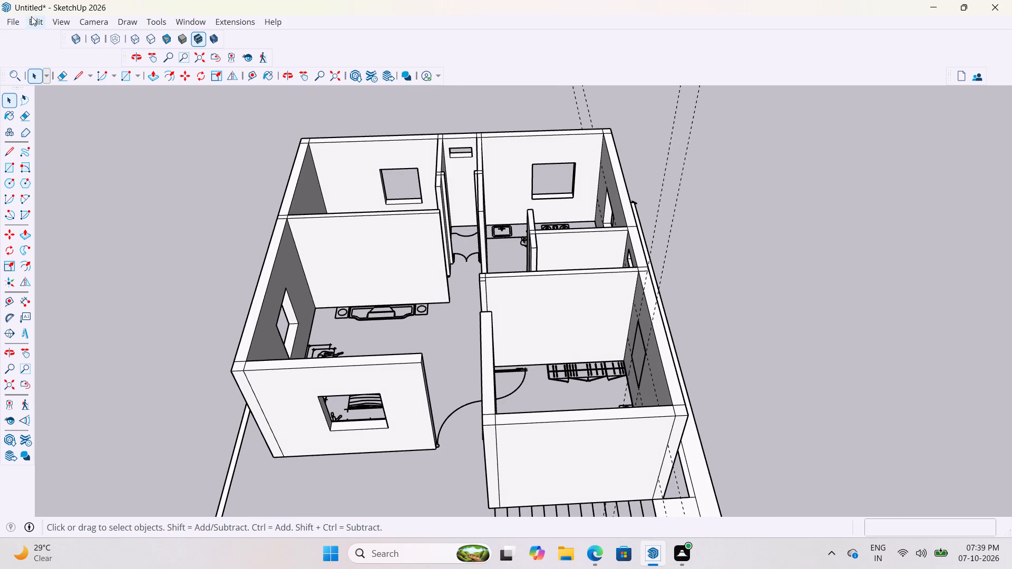
left_click(30, 16)
left_click(80, 158)
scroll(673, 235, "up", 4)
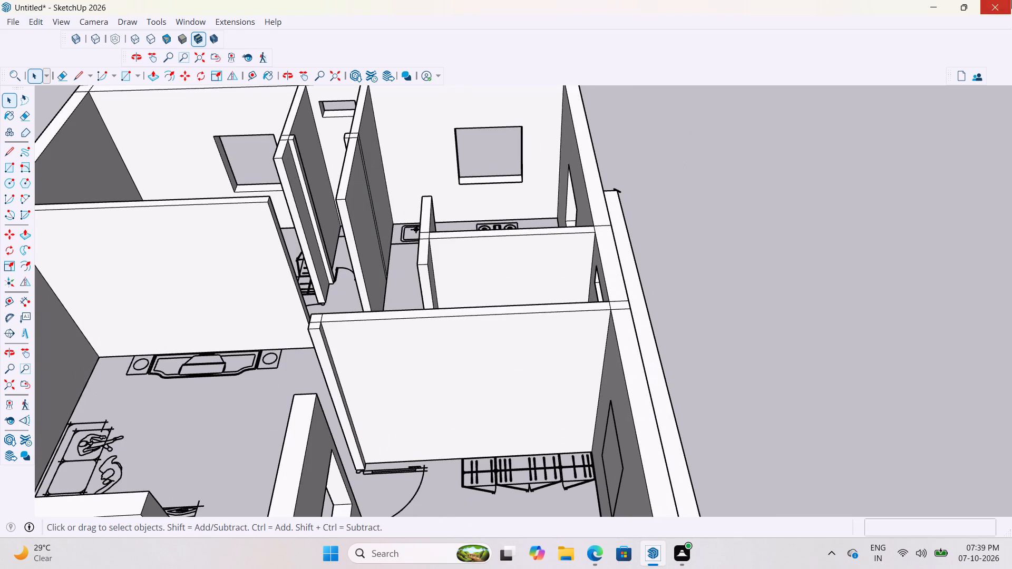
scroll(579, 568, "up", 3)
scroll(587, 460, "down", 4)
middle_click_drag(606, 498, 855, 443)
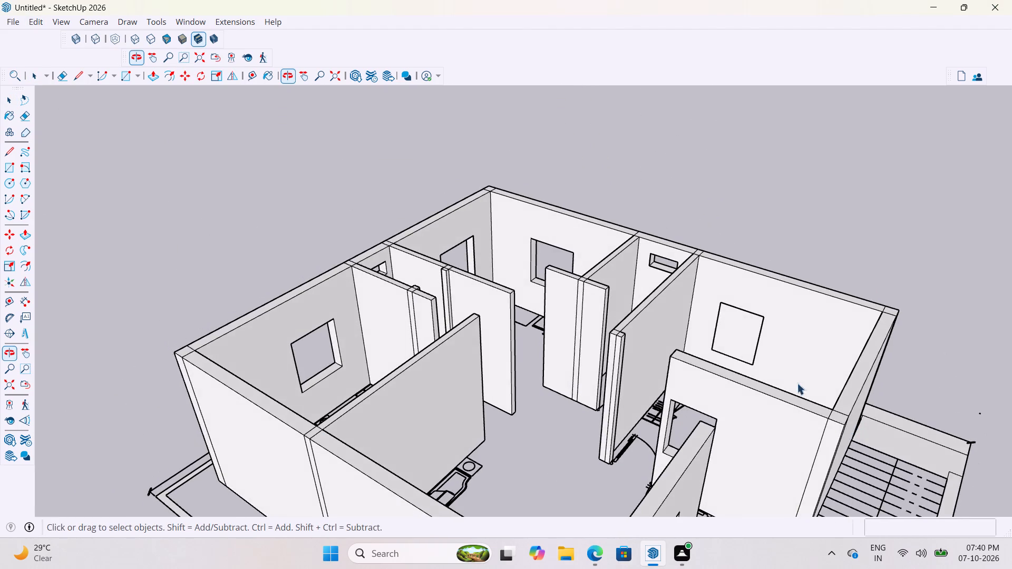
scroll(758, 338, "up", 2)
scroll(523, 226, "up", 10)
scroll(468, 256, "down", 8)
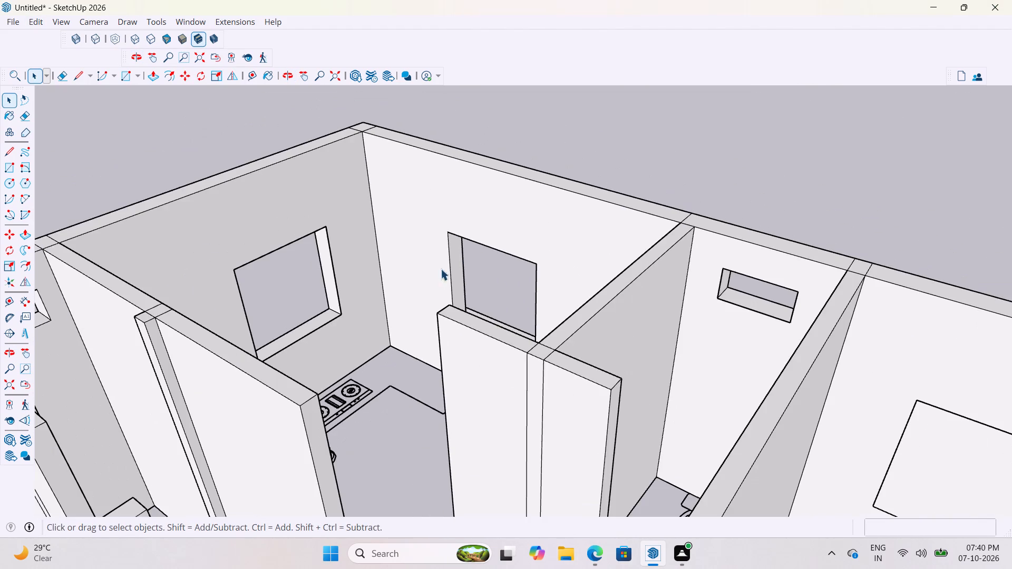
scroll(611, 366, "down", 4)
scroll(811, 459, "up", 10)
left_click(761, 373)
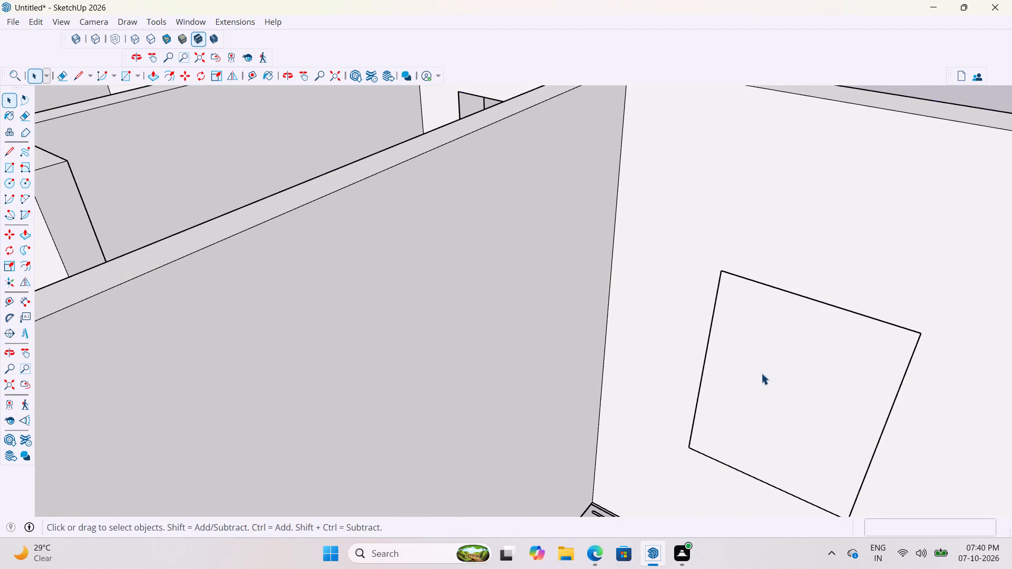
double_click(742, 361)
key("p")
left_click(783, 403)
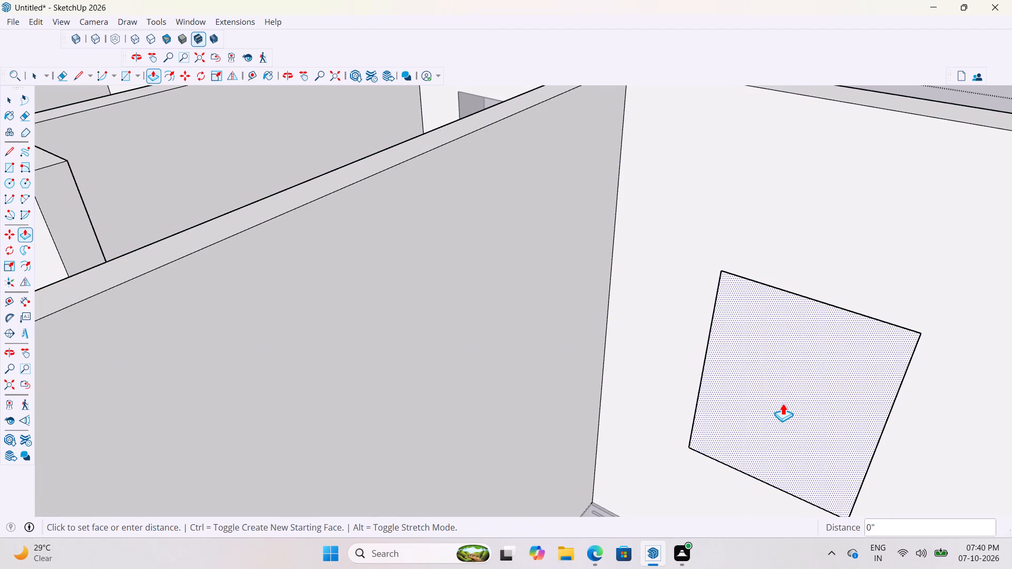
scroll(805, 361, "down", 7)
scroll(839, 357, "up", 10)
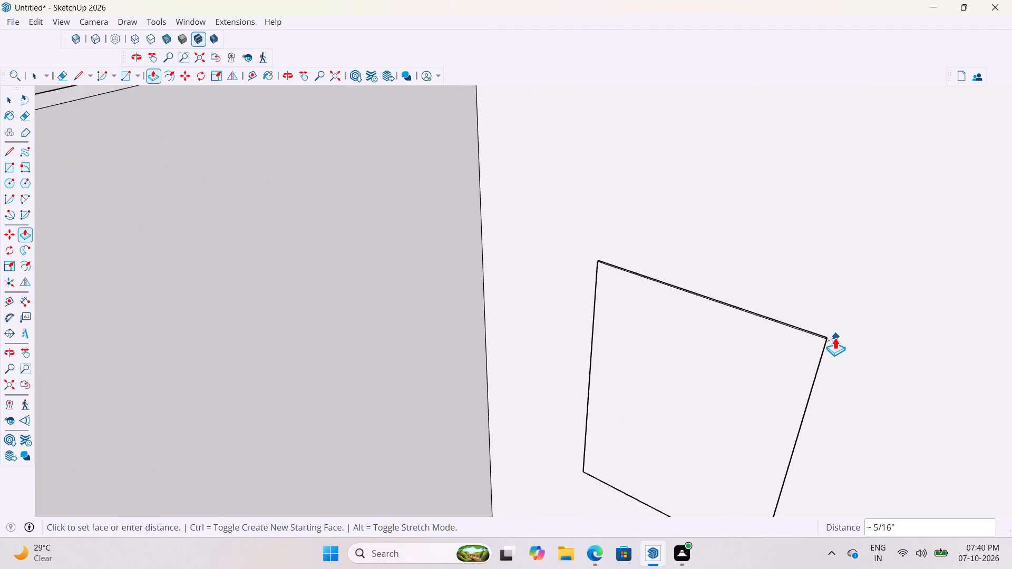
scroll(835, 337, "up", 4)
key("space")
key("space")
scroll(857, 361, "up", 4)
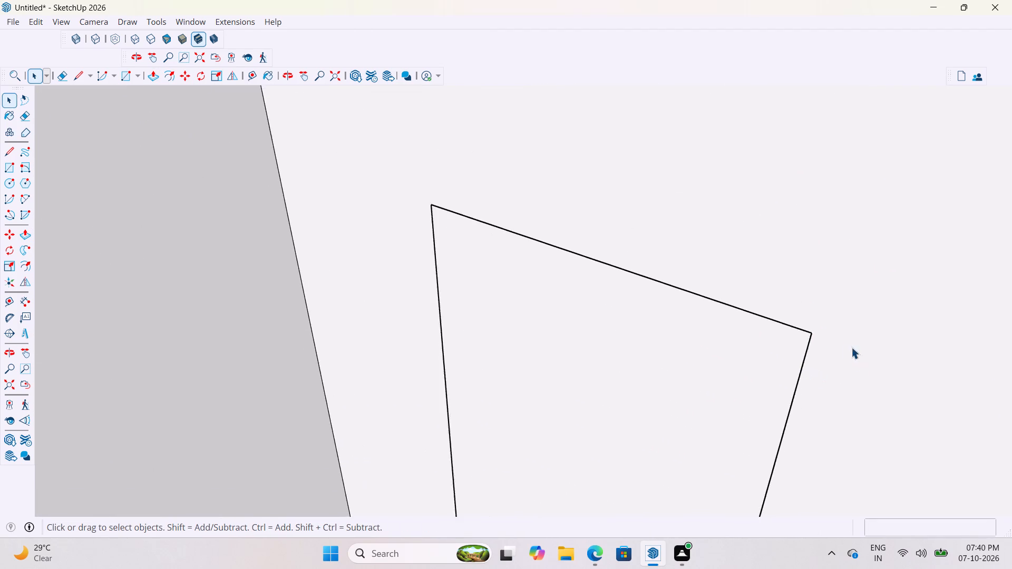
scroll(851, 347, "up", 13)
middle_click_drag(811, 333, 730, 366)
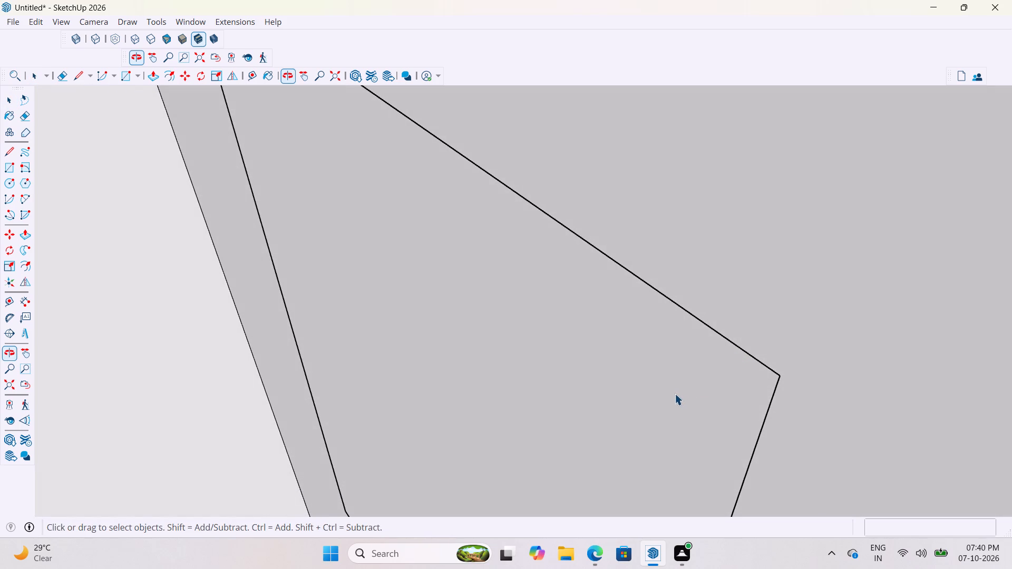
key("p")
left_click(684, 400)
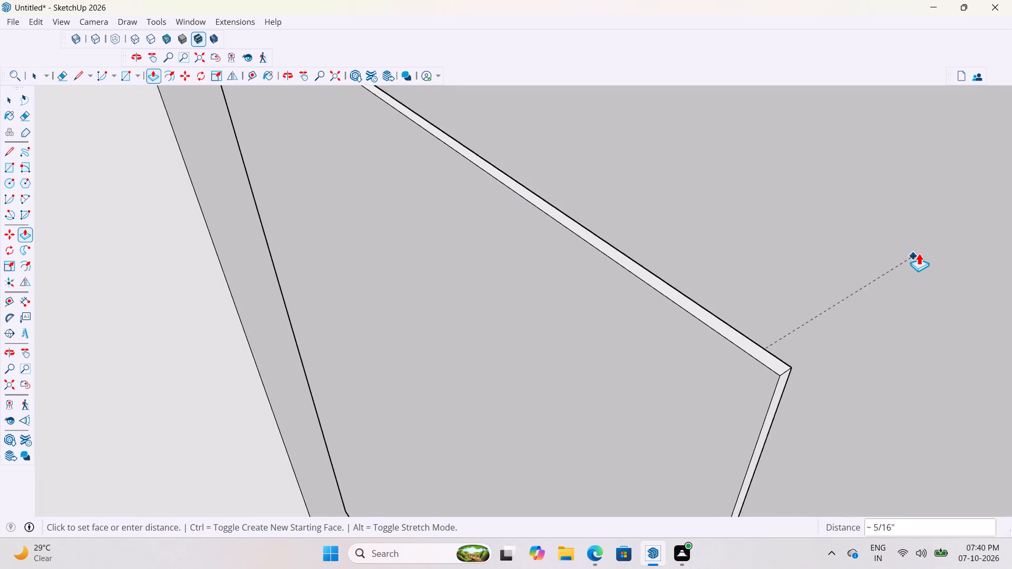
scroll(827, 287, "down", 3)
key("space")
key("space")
Examine the bedroom window outline and its wall up close and from several angles, and leave the wall group.
scroll(796, 365, "up", 4)
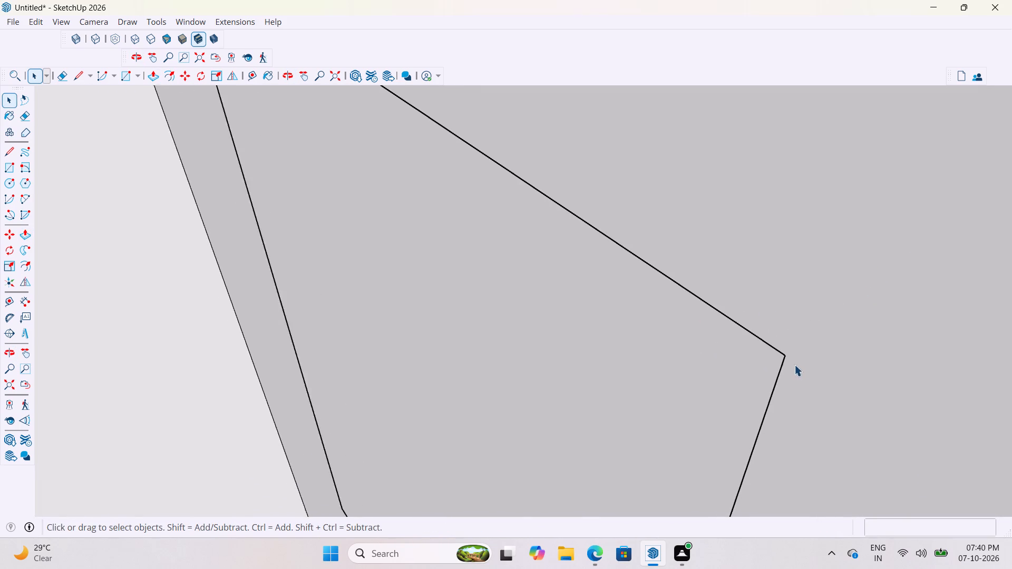
scroll(794, 365, "up", 20)
scroll(794, 365, "up", 11)
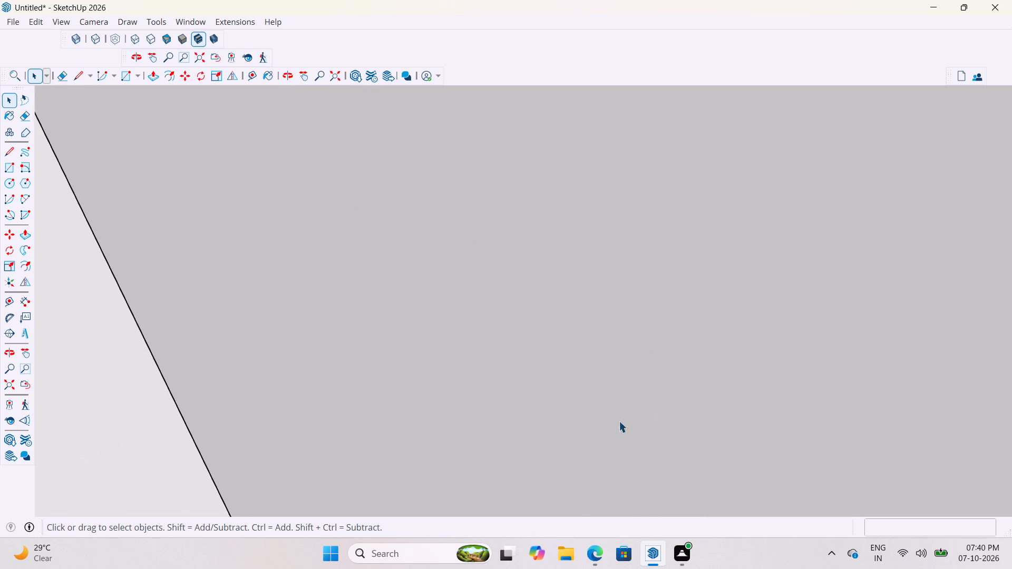
scroll(619, 421, "up", 4)
scroll(607, 417, "down", 10)
middle_click_drag(631, 414, 452, 394)
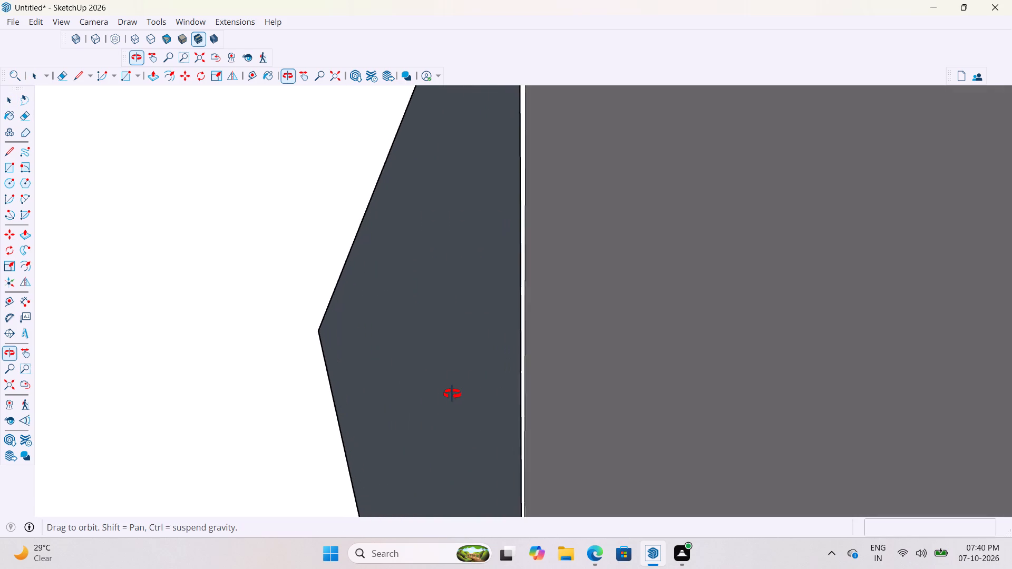
middle_click_drag(452, 394, 441, 424)
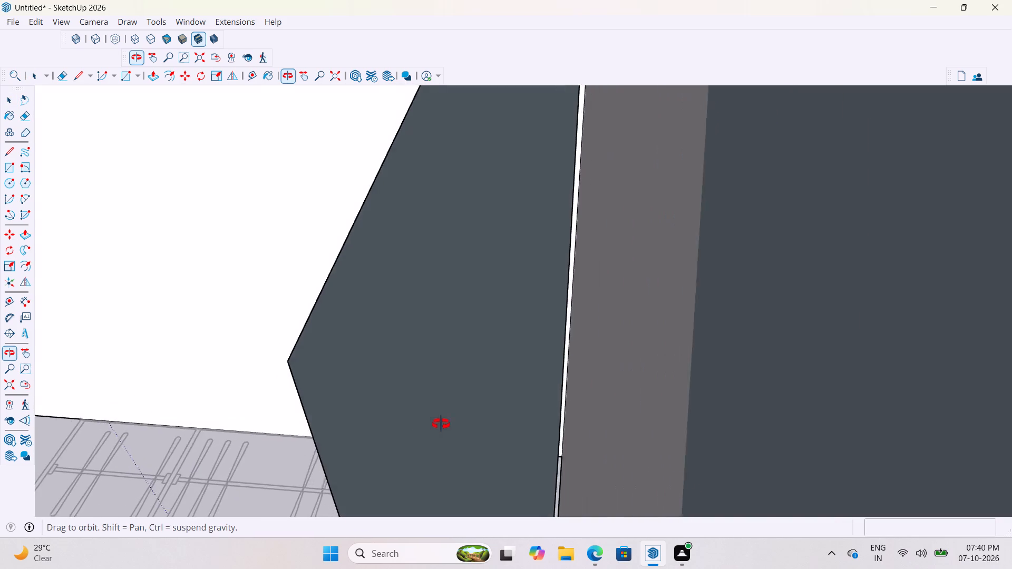
middle_click_drag(441, 424, 446, 425)
left_click(322, 371)
scroll(390, 383, "down", 3)
scroll(422, 413, "down", 5)
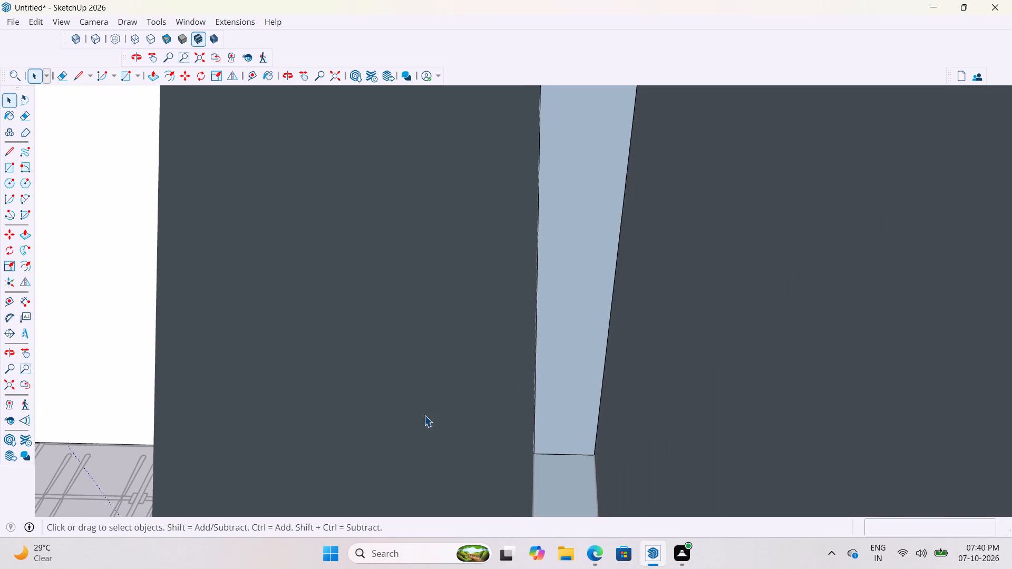
scroll(424, 415, "down", 1)
key("Delete")
scroll(469, 434, "down", 18)
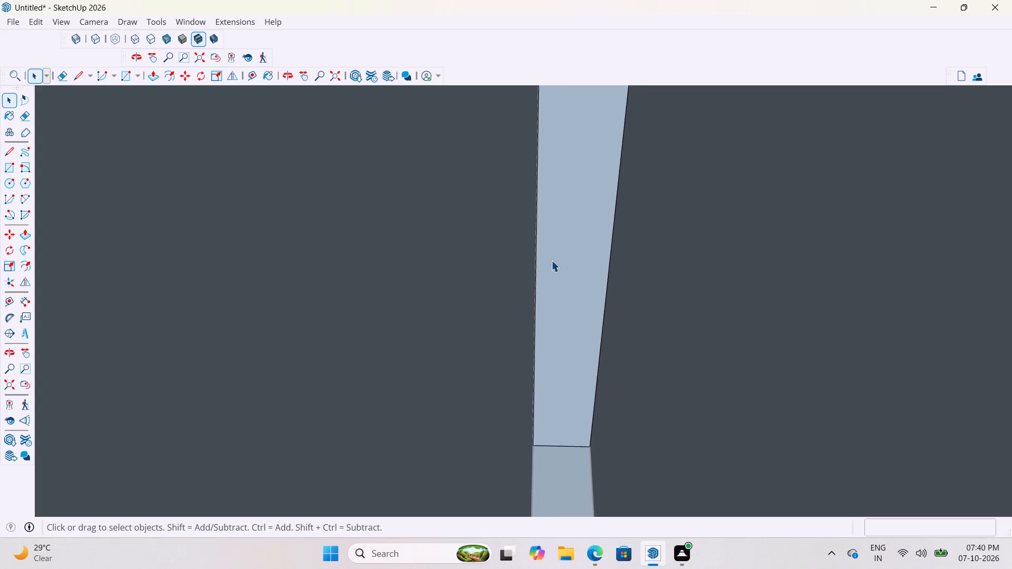
scroll(551, 260, "down", 5)
left_click(340, 81)
scroll(579, 257, "down", 2)
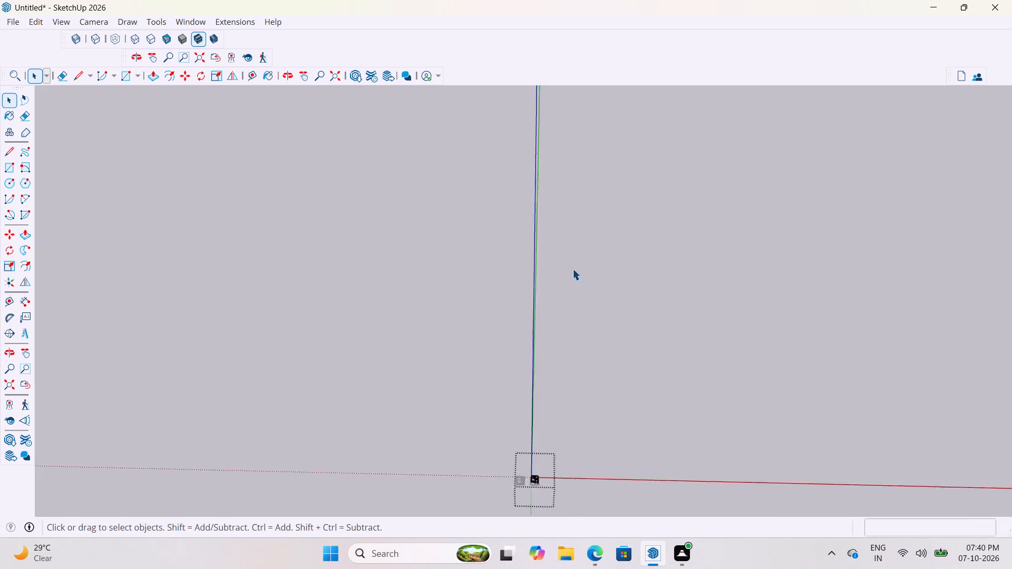
scroll(572, 269, "down", 3)
scroll(557, 395, "up", 8)
scroll(575, 190, "down", 5)
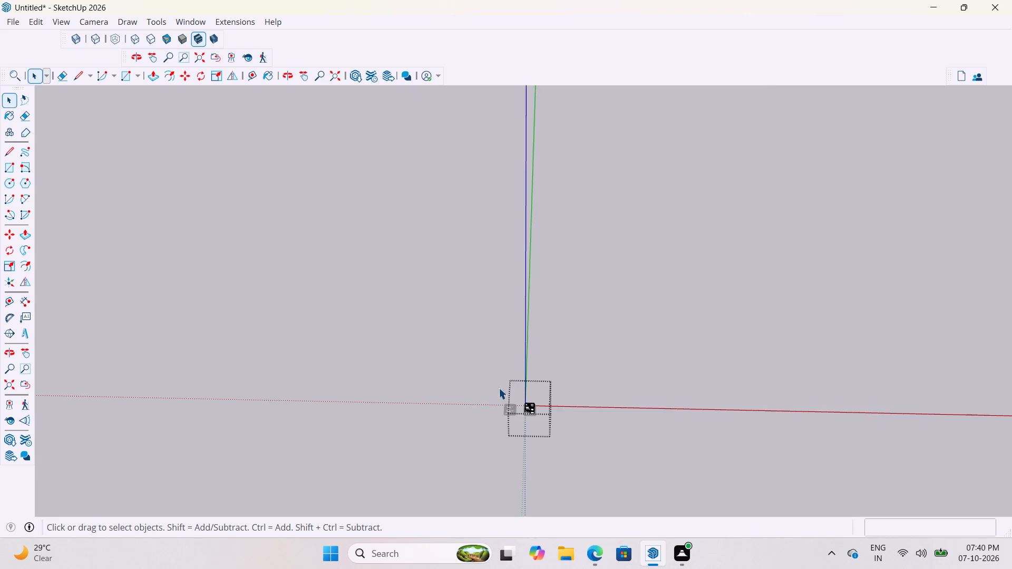
scroll(493, 388, "up", 20)
scroll(493, 388, "up", 19)
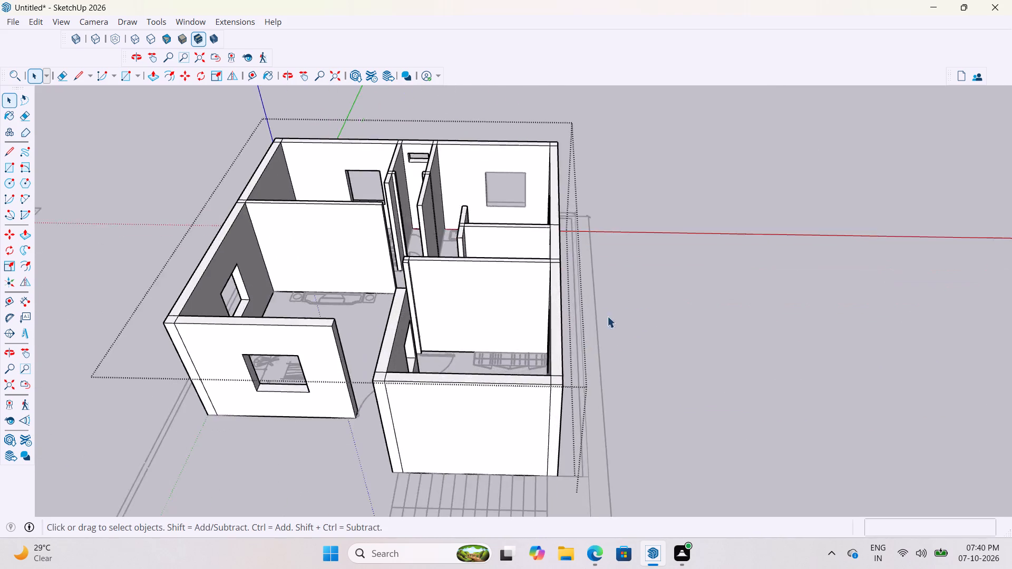
scroll(607, 316, "up", 4)
left_click_drag(682, 318, 684, 323)
scroll(440, 281, "up", 3)
middle_click_drag(444, 281, 725, 337)
scroll(725, 337, "down", 1)
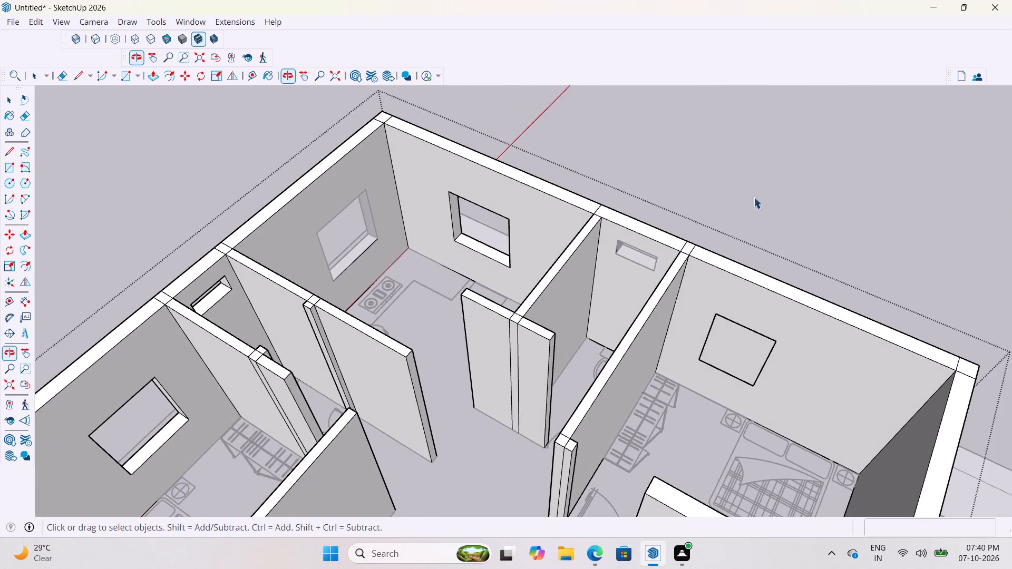
left_click(765, 181)
Delete all four edges of the window outline inside the bedroom wall group, and leave the group.
scroll(729, 372, "up", 14)
middle_click_drag(819, 315, 765, 297)
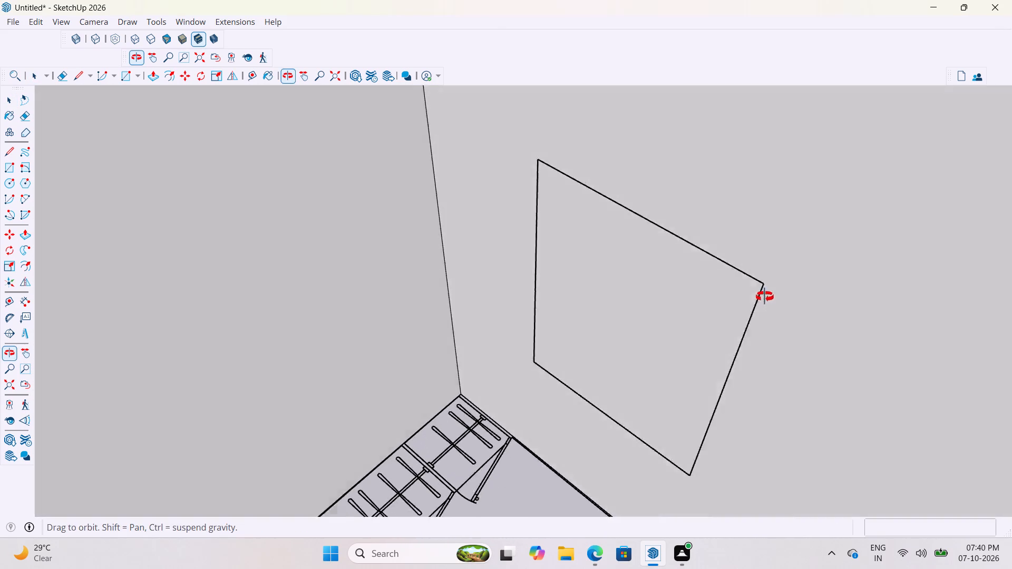
middle_click_drag(765, 297, 729, 293)
scroll(646, 328, "up", 3)
left_click(709, 333)
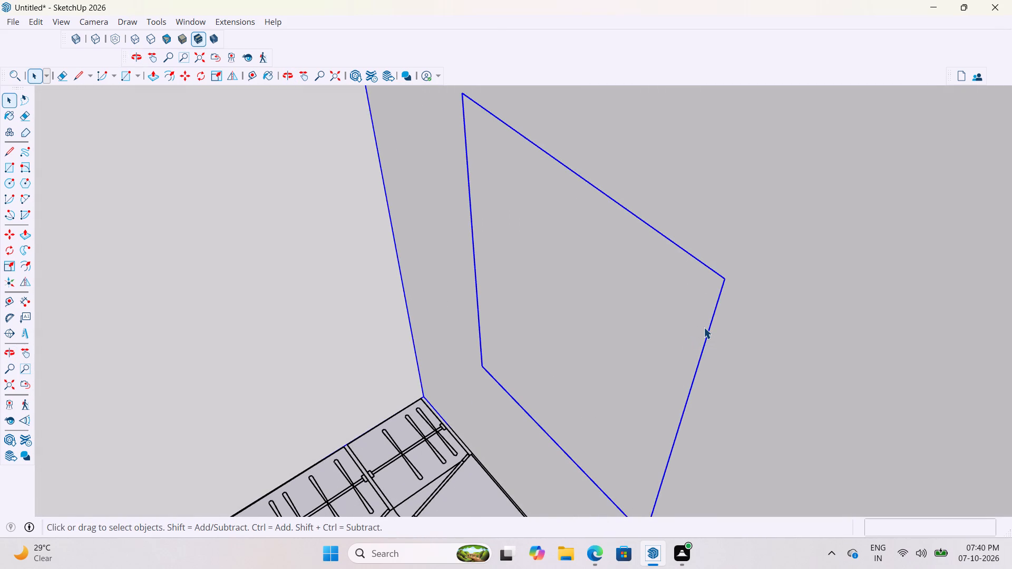
double_click(704, 327)
left_click(713, 323)
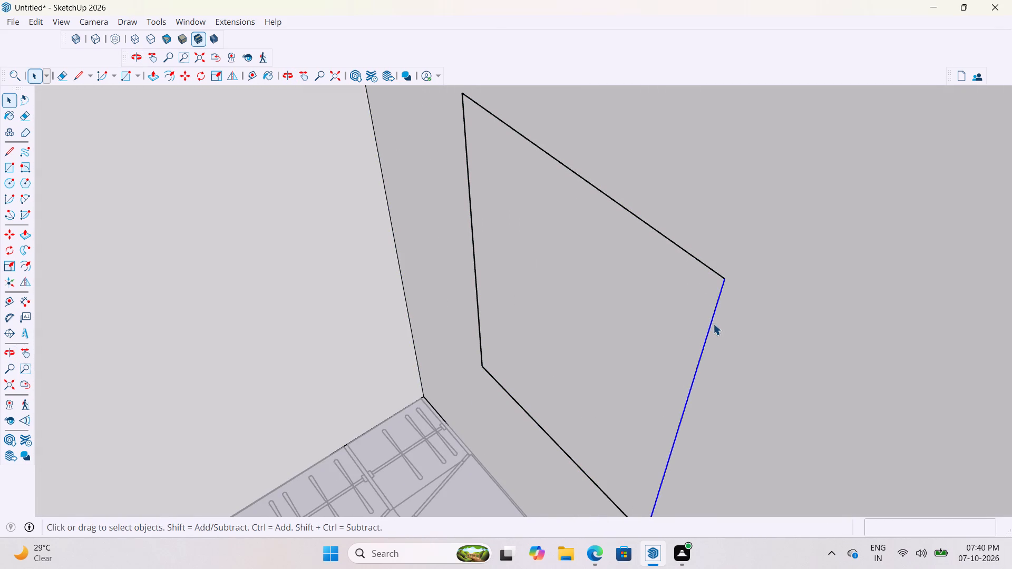
key("Delete")
left_click(718, 277)
key("Delete")
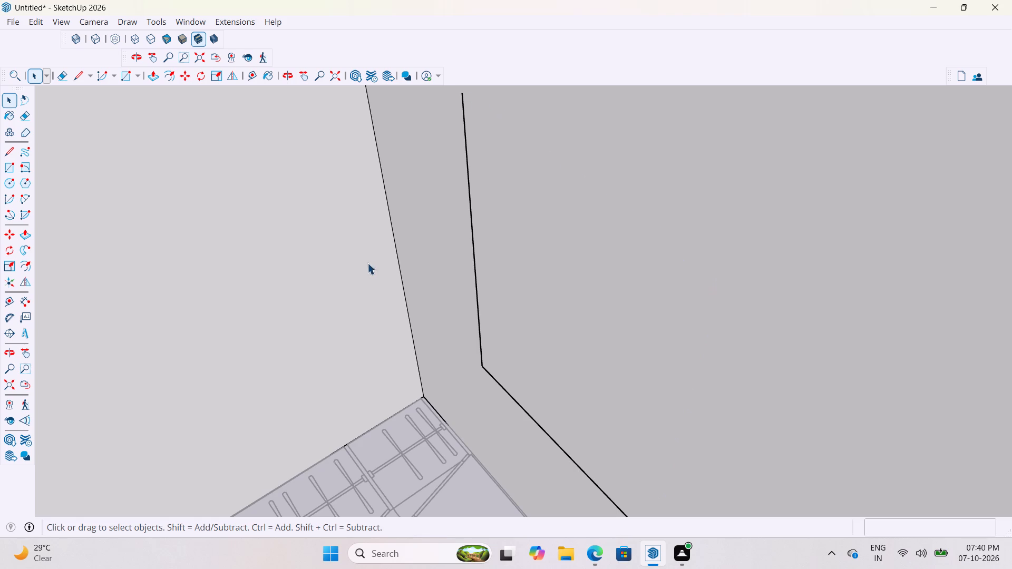
left_click(475, 297)
key("Delete")
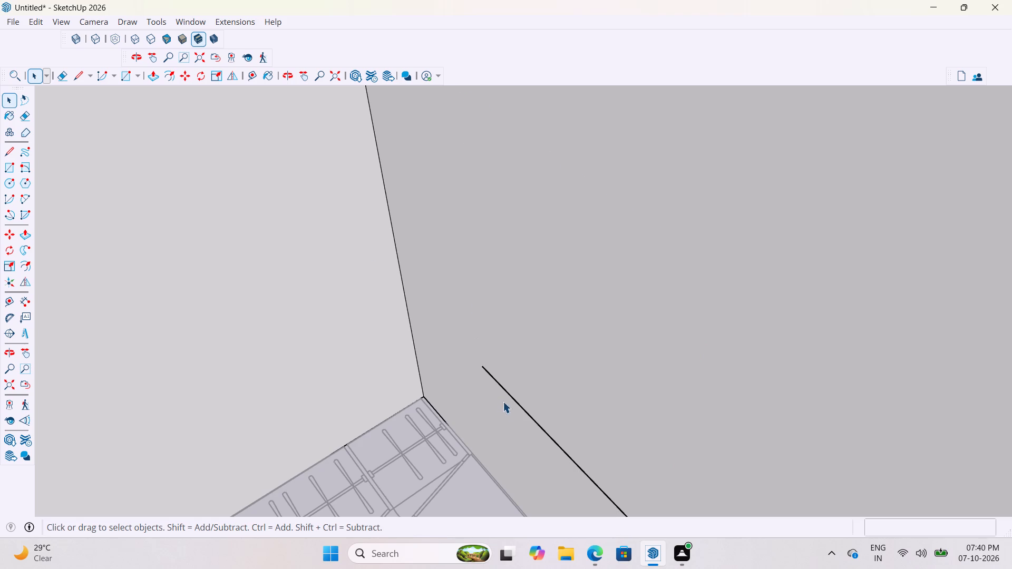
left_click(521, 407)
key("Delete")
scroll(413, 402, "down", 16)
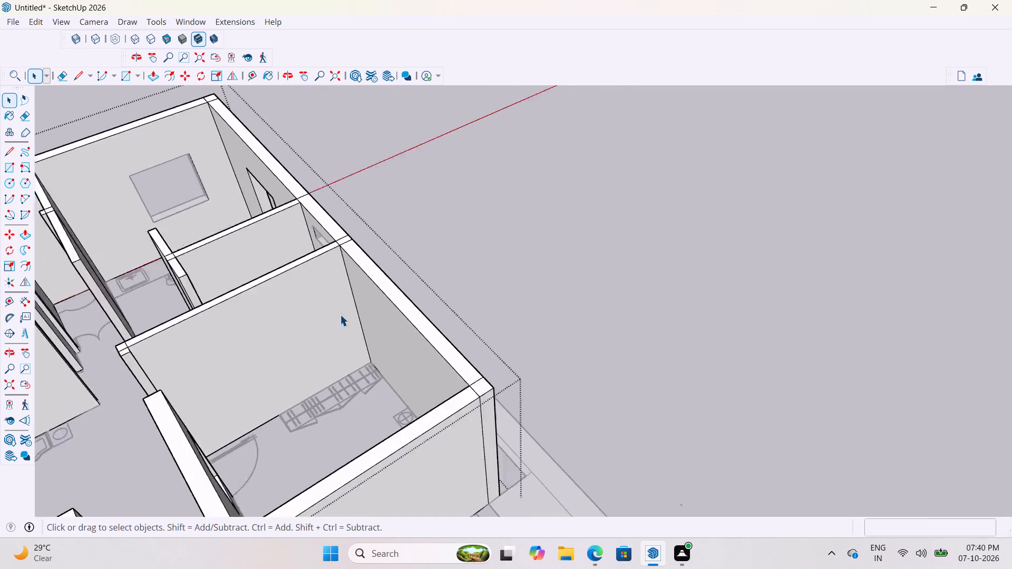
scroll(340, 315, "down", 7)
left_click(688, 319)
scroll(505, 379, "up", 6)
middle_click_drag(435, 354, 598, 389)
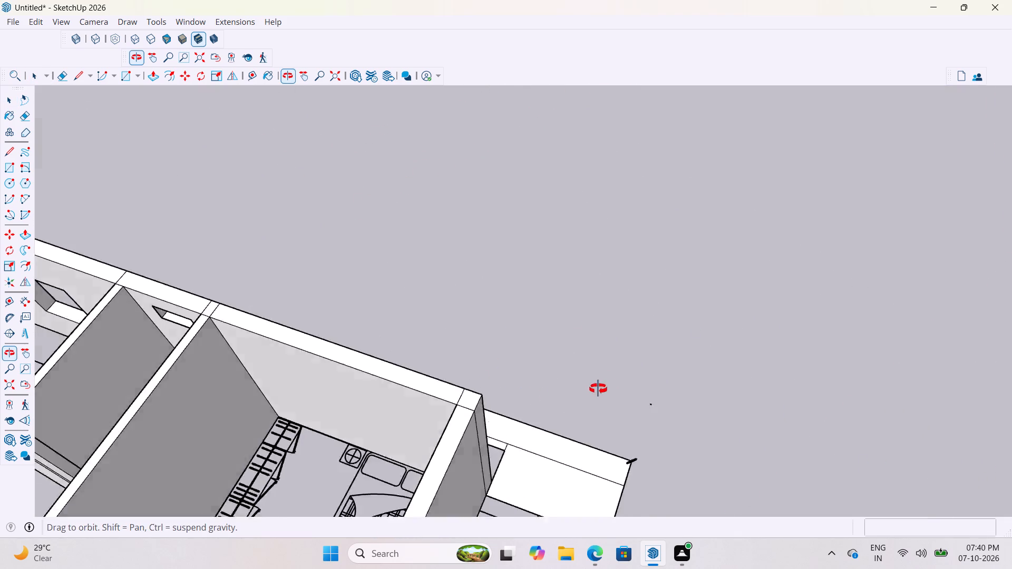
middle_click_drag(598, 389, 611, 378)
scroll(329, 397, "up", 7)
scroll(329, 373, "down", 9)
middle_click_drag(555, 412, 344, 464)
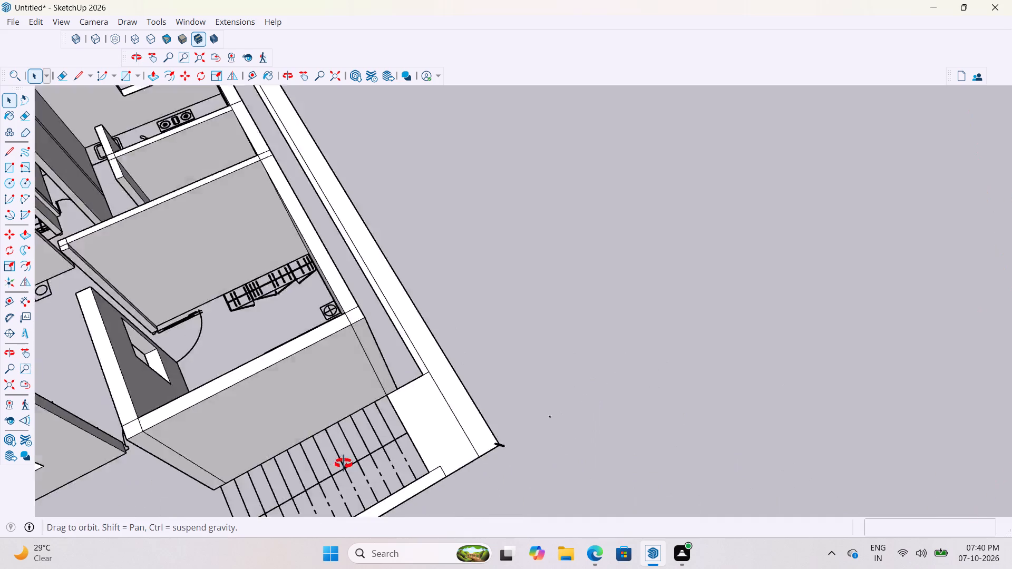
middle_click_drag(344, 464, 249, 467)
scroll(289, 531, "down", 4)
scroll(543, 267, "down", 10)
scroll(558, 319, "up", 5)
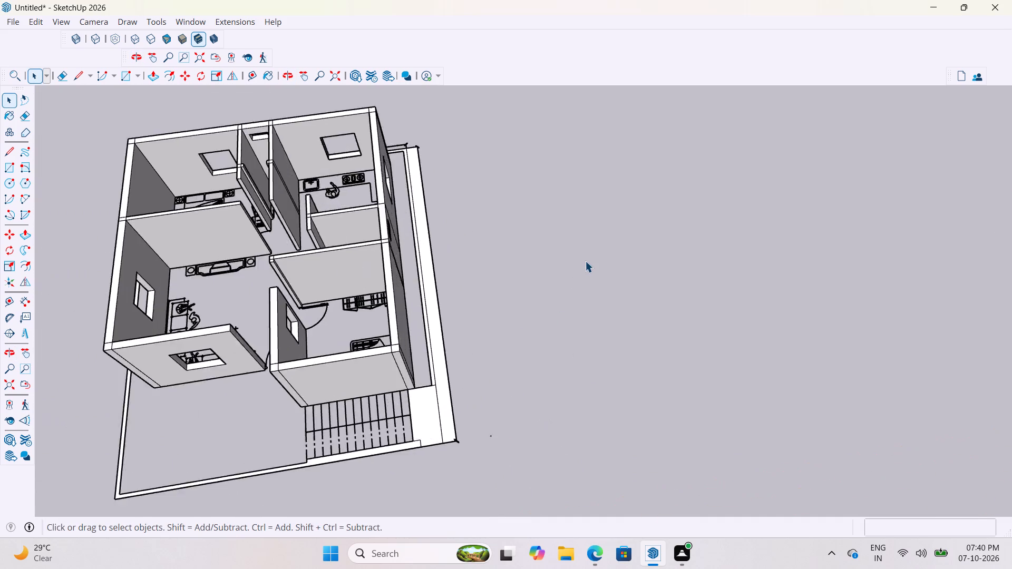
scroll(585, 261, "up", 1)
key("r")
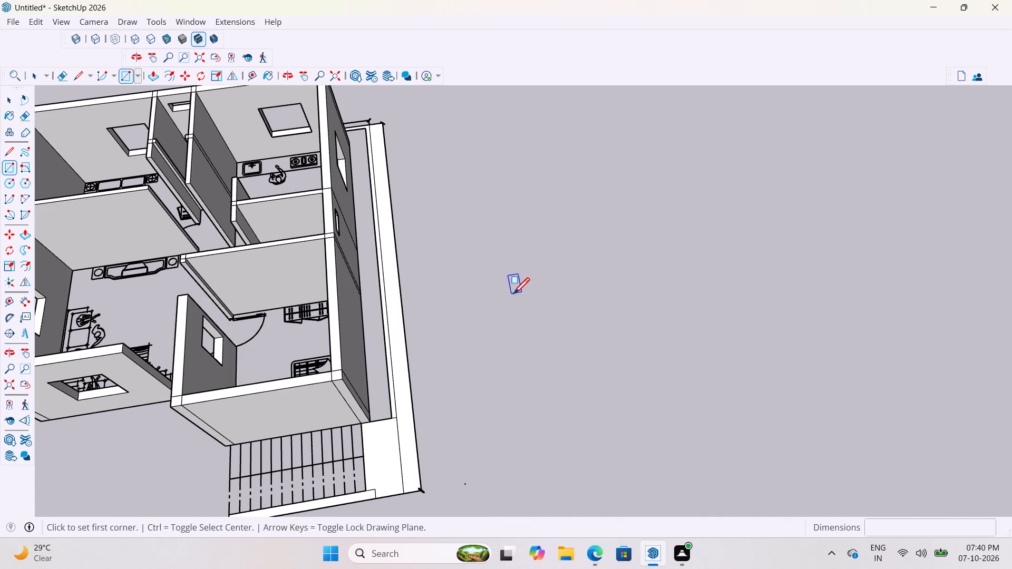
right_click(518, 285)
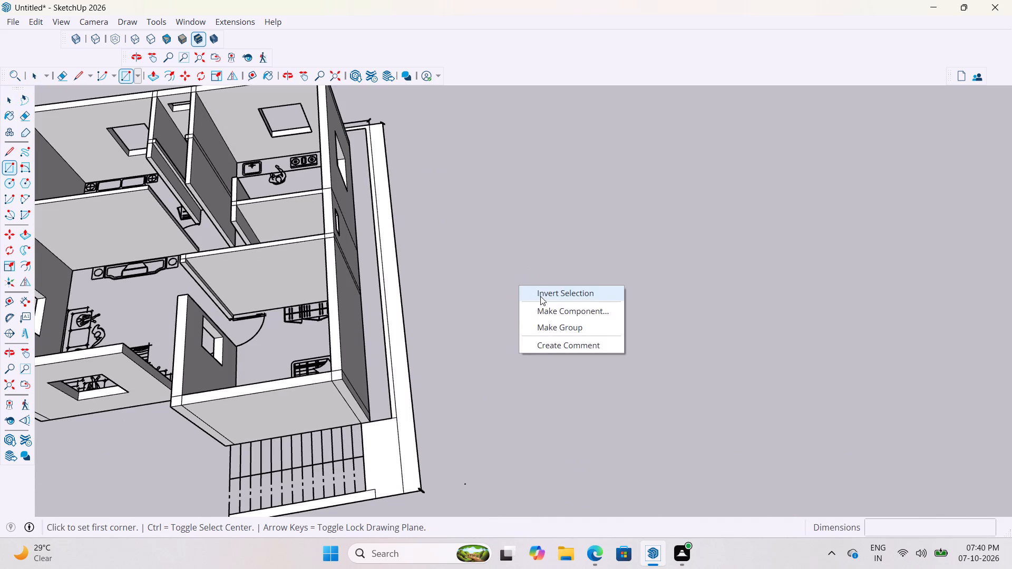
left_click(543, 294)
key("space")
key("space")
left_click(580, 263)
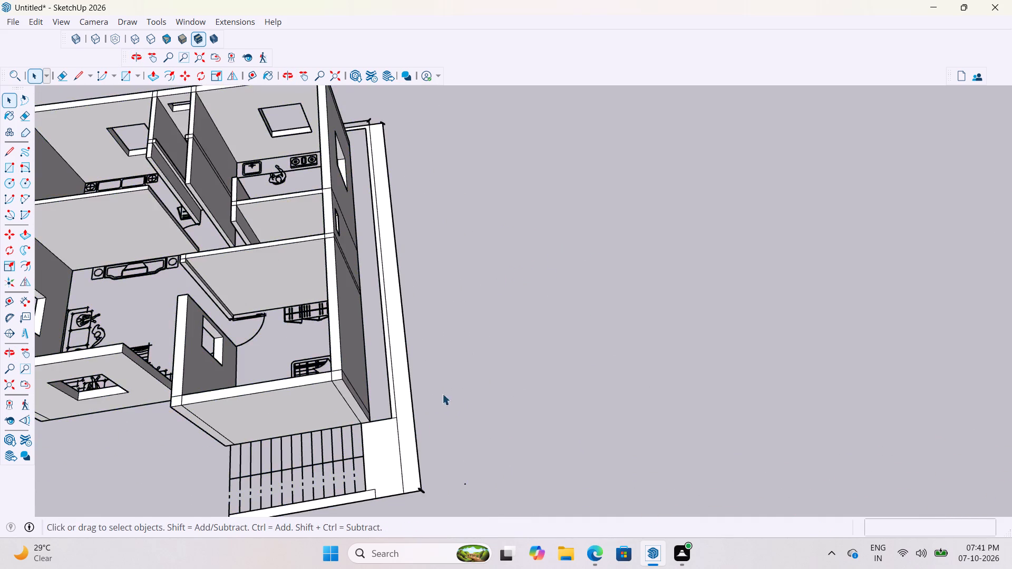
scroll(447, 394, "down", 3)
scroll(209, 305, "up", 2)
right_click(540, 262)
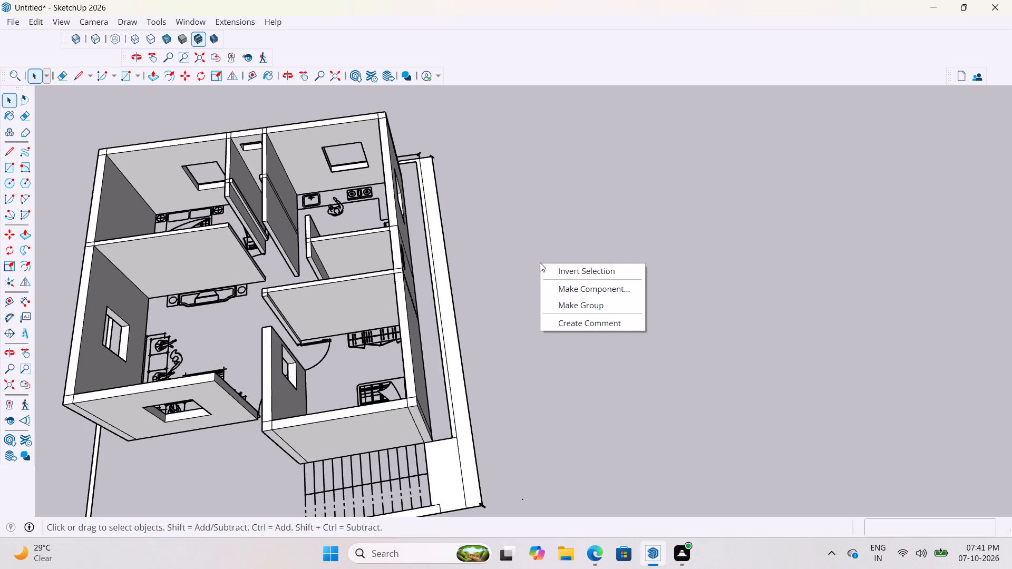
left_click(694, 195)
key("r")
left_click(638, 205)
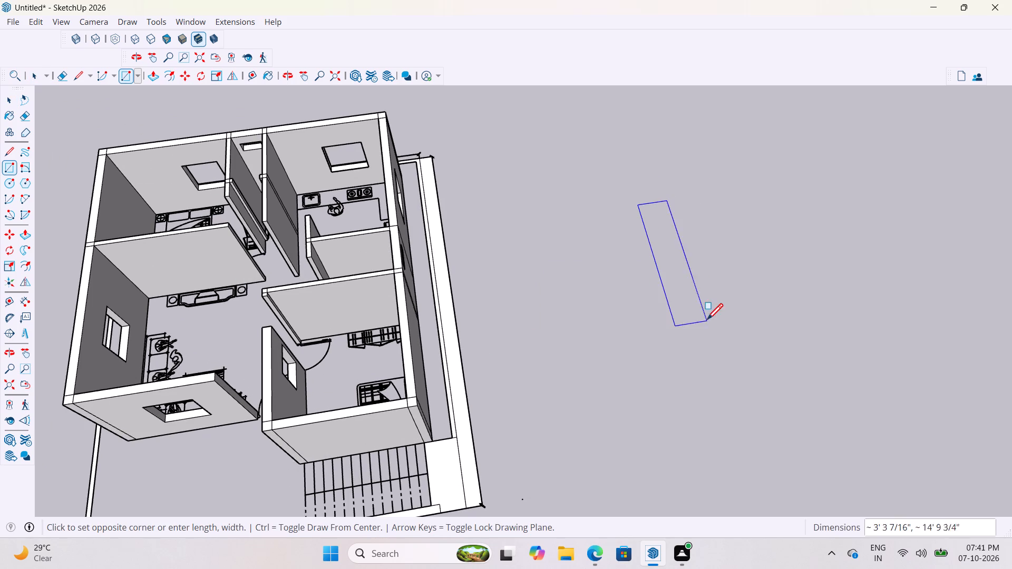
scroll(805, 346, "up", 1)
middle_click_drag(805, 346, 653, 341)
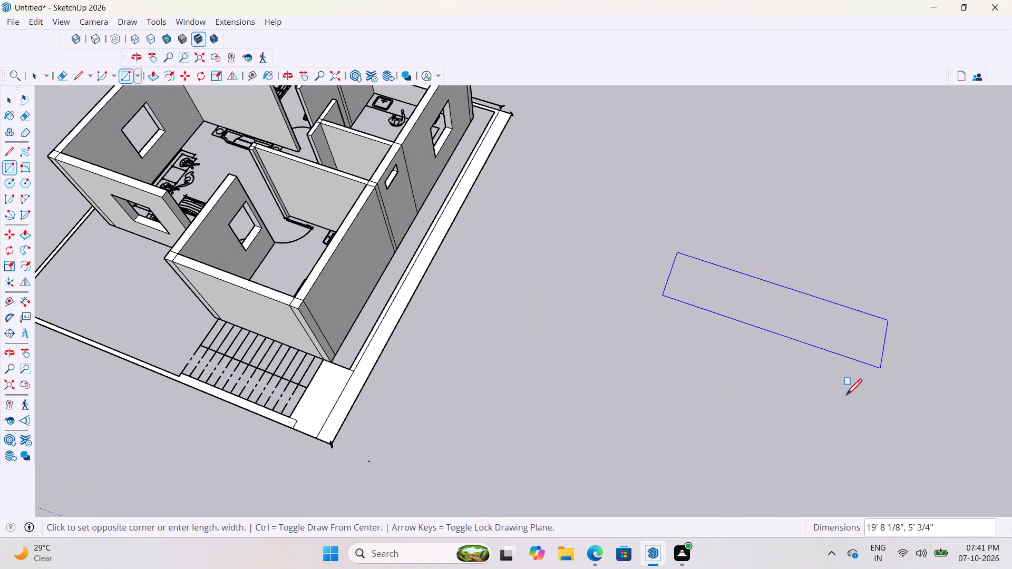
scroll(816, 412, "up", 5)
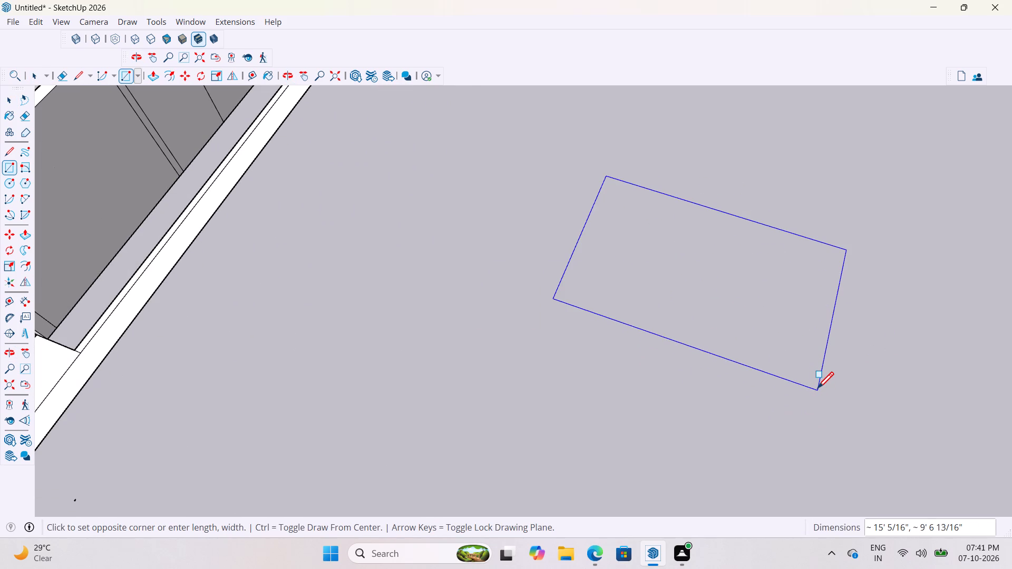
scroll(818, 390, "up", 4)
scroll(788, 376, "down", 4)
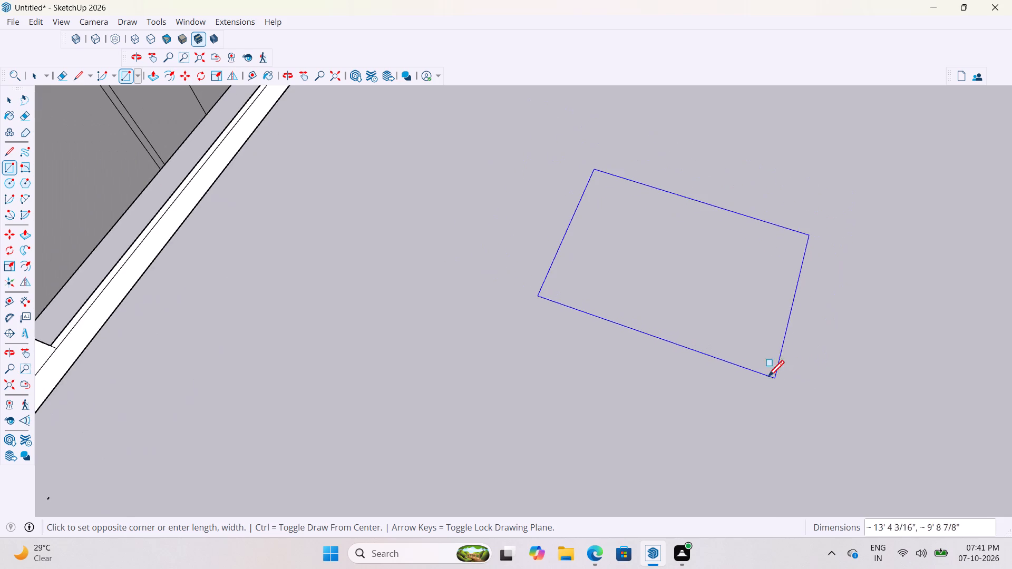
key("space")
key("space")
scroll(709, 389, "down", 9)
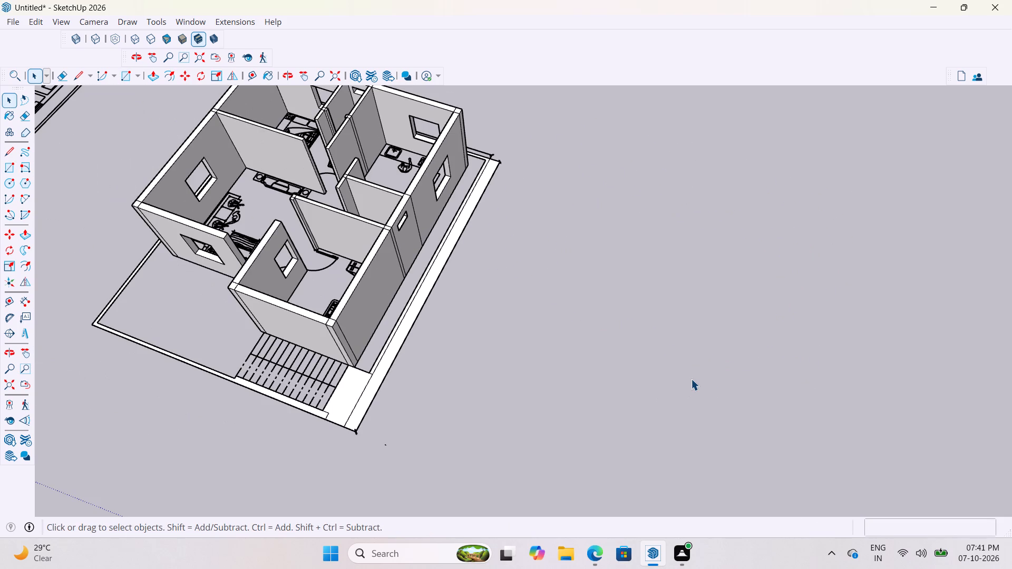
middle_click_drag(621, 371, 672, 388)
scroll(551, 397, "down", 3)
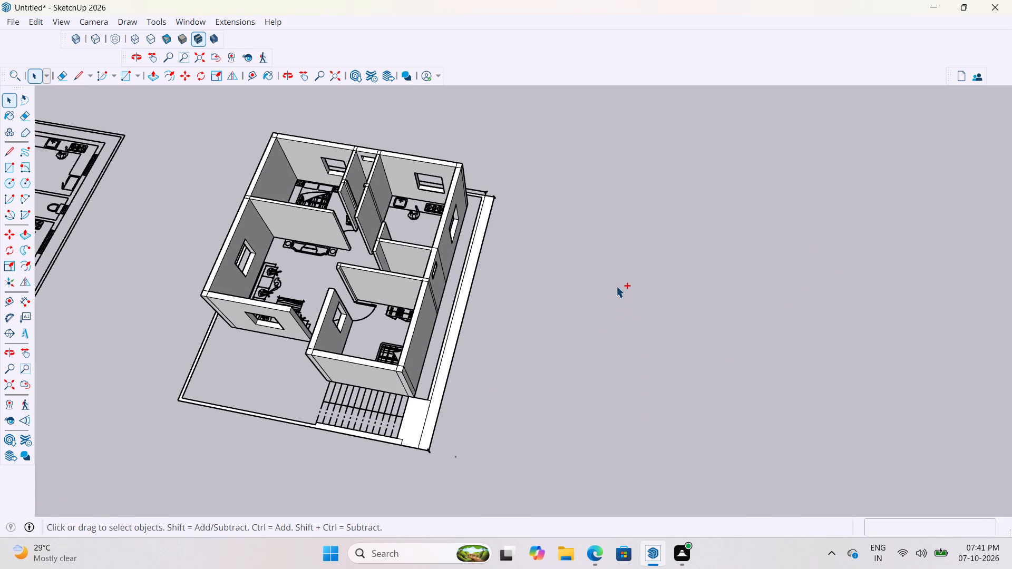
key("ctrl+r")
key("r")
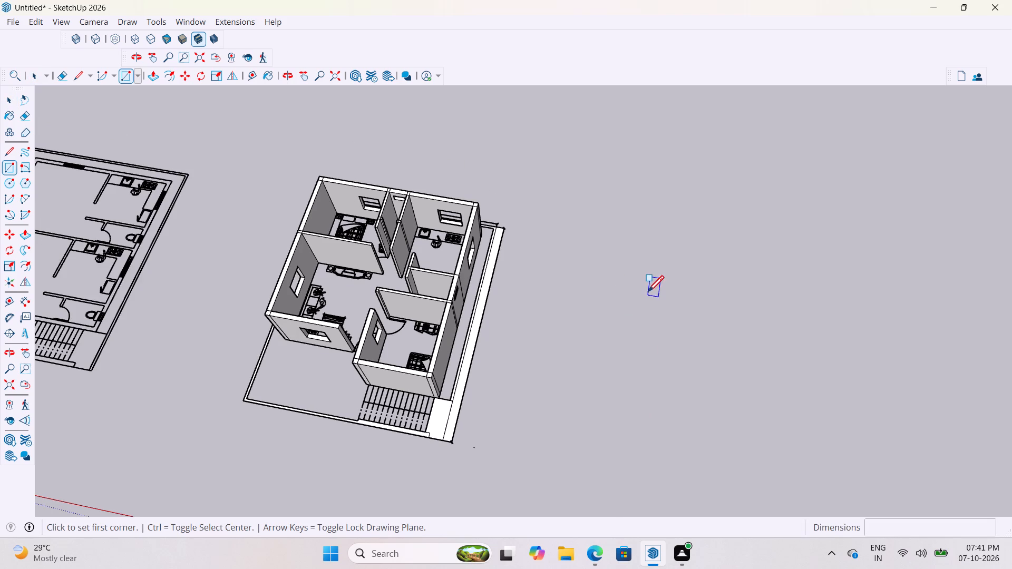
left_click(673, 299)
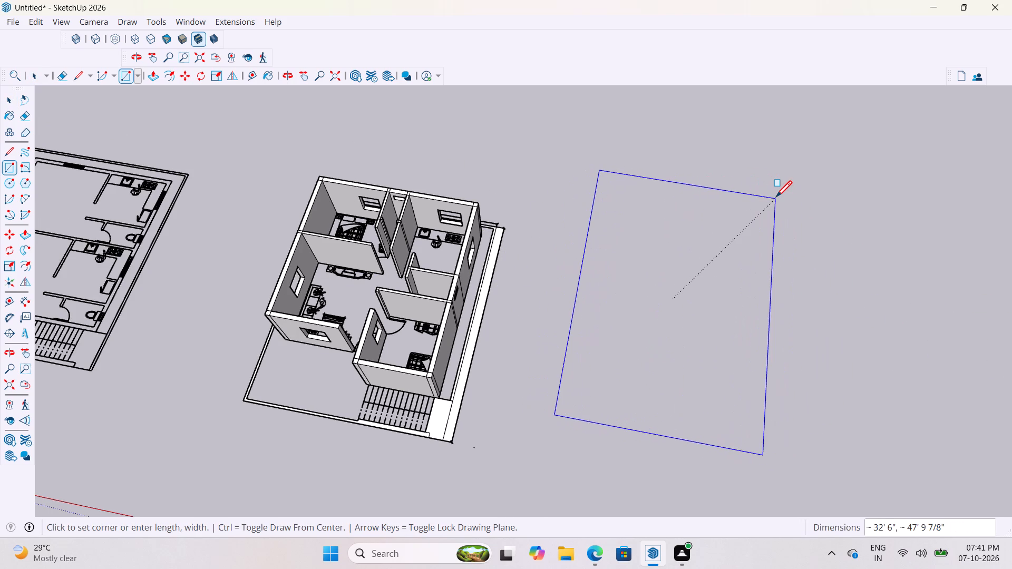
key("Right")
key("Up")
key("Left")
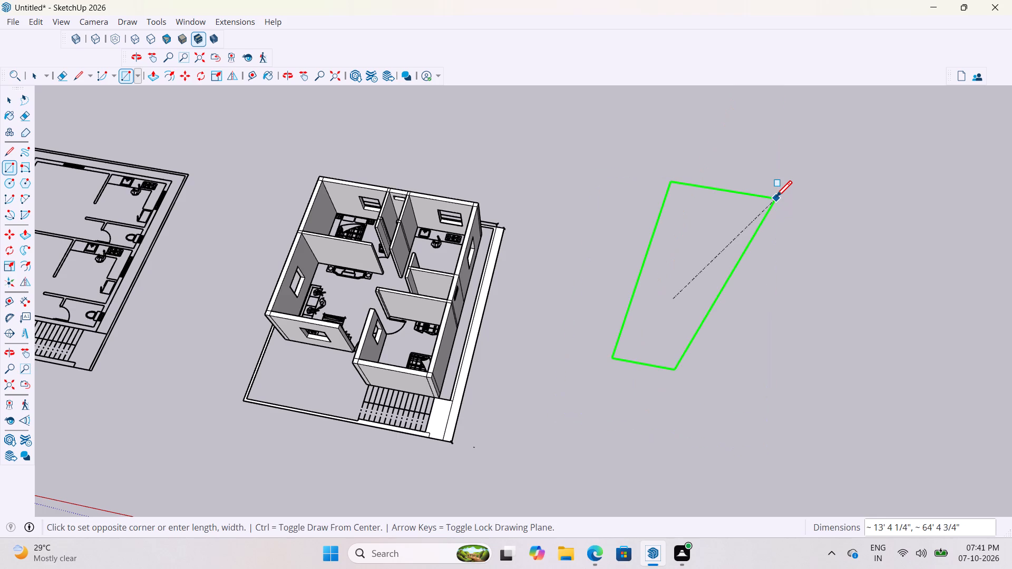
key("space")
Examine the bare bedroom wall where the window outline was deleted, up close and from several angles.
scroll(638, 265, "down", 4)
middle_click_drag(495, 341, 869, 350)
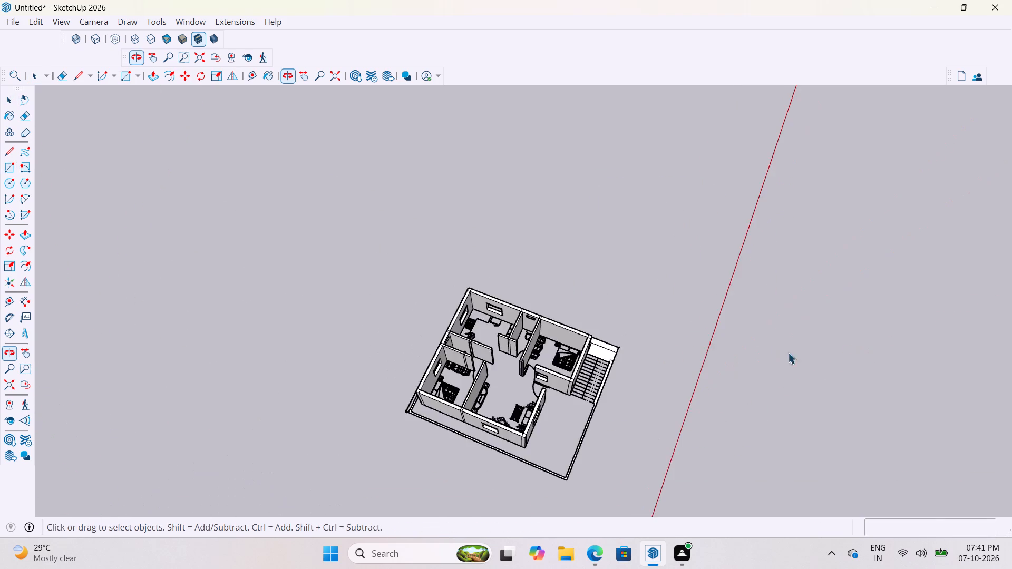
scroll(676, 333, "up", 17)
middle_click_drag(444, 342, 553, 310)
scroll(463, 390, "up", 7)
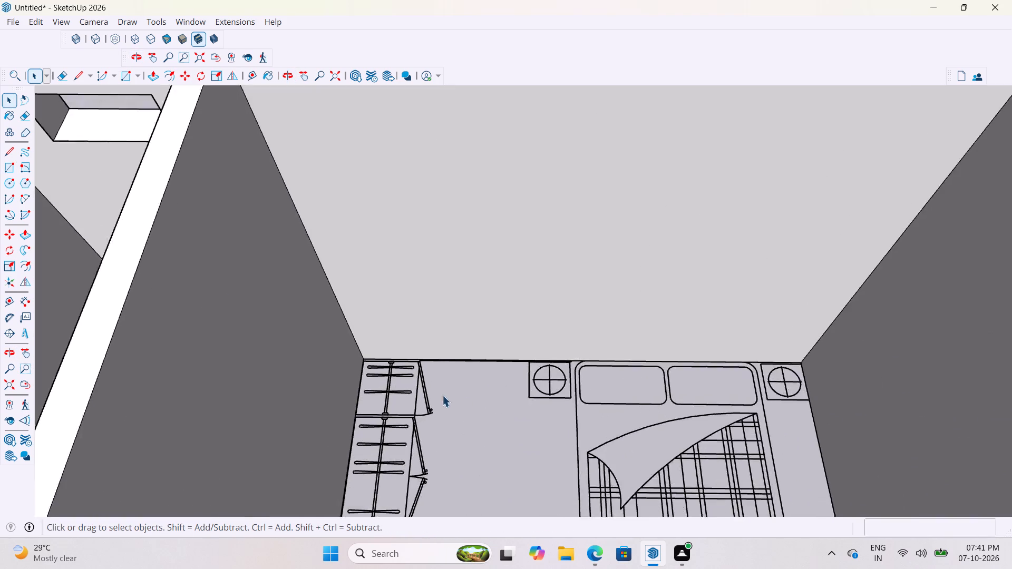
scroll(442, 395, "up", 1)
scroll(462, 341, "up", 3)
scroll(521, 349, "up", 1)
middle_click_drag(521, 345, 490, 302)
scroll(265, 372, "down", 4)
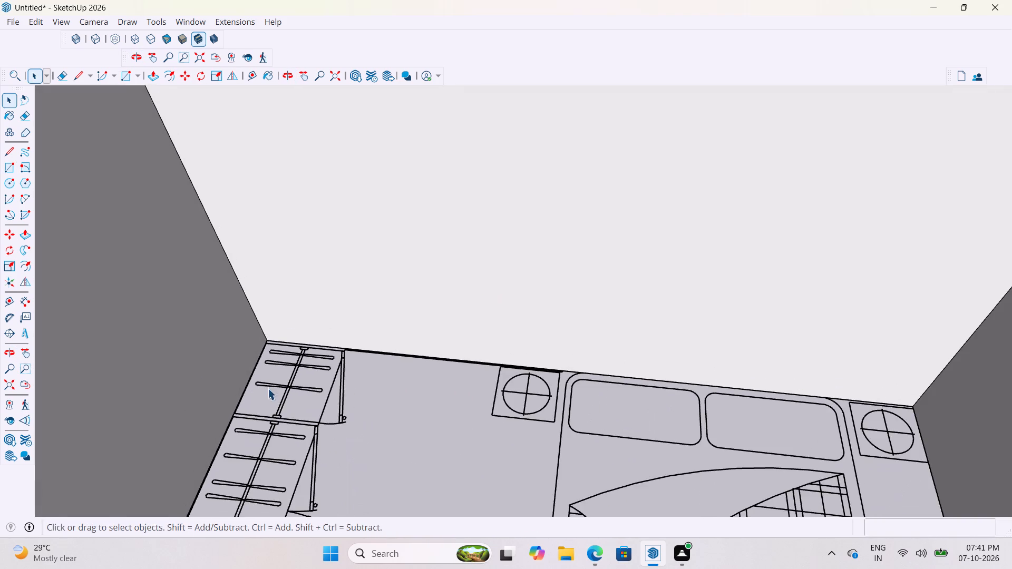
middle_click_drag(445, 348, 384, 222)
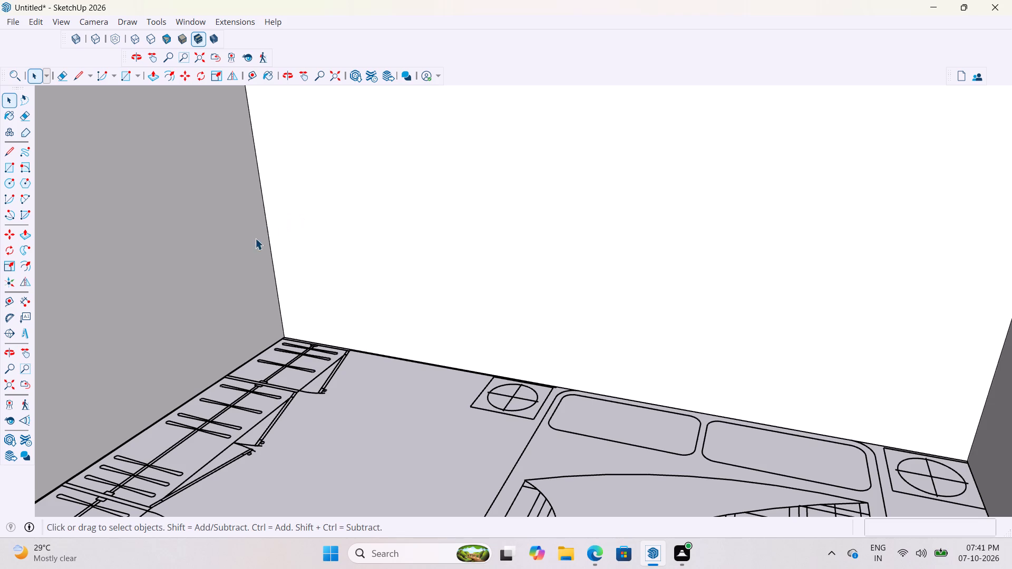
key("t")
key("space")
left_click_drag(385, 286, 387, 291)
left_click(387, 291)
scroll(402, 319, "down", 8)
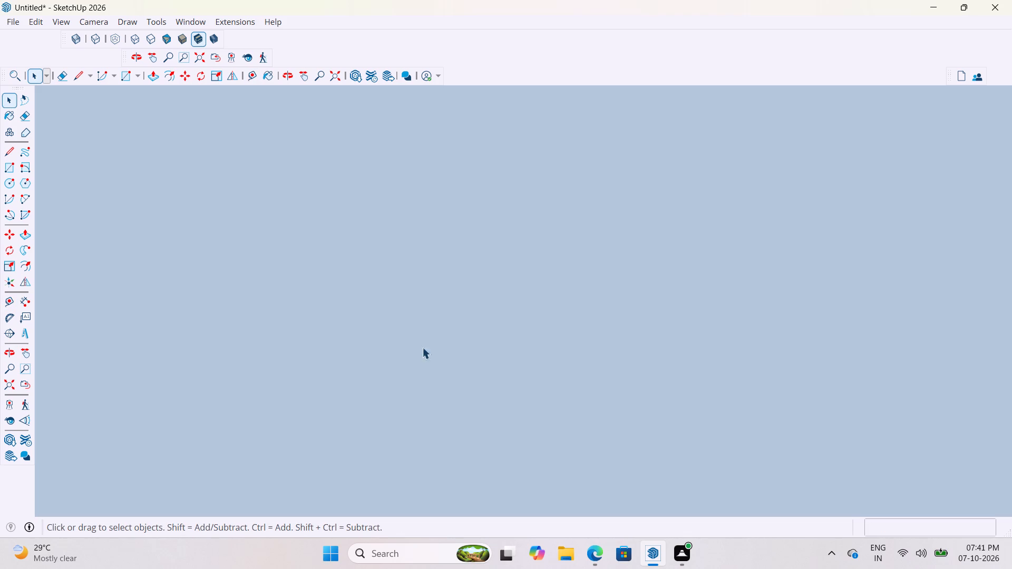
scroll(422, 347, "down", 1)
Open the wall group and place vertical guides on the bedroom's outer wall, 2' from the partition corner and 3' beyond that.
left_click(334, 76)
scroll(446, 367, "down", 5)
scroll(841, 397, "up", 6)
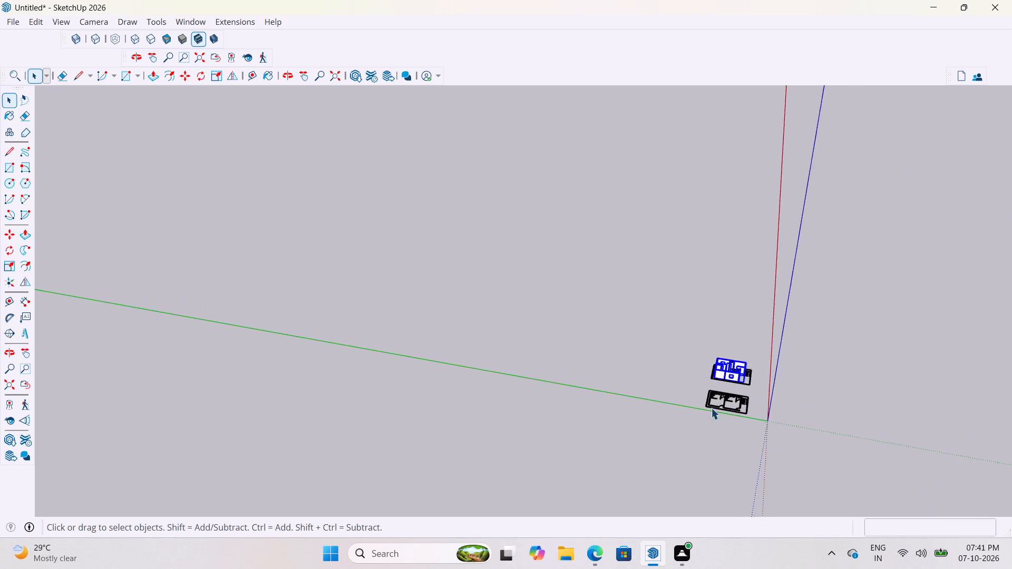
scroll(711, 408, "up", 20)
scroll(711, 408, "up", 10)
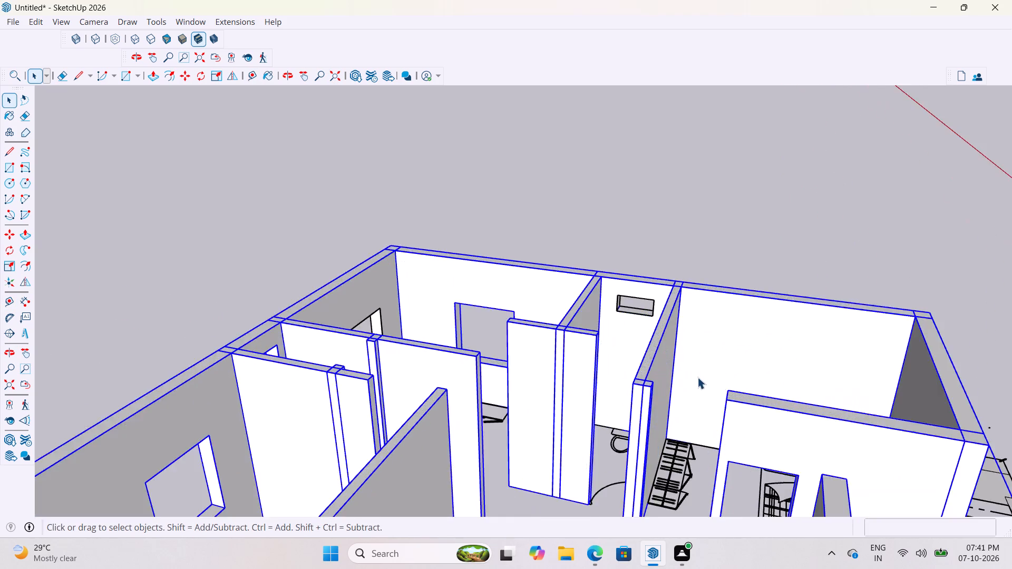
scroll(692, 380, "down", 5)
scroll(654, 421, "down", 4)
middle_click_drag(686, 457, 945, 548)
scroll(833, 352, "up", 3)
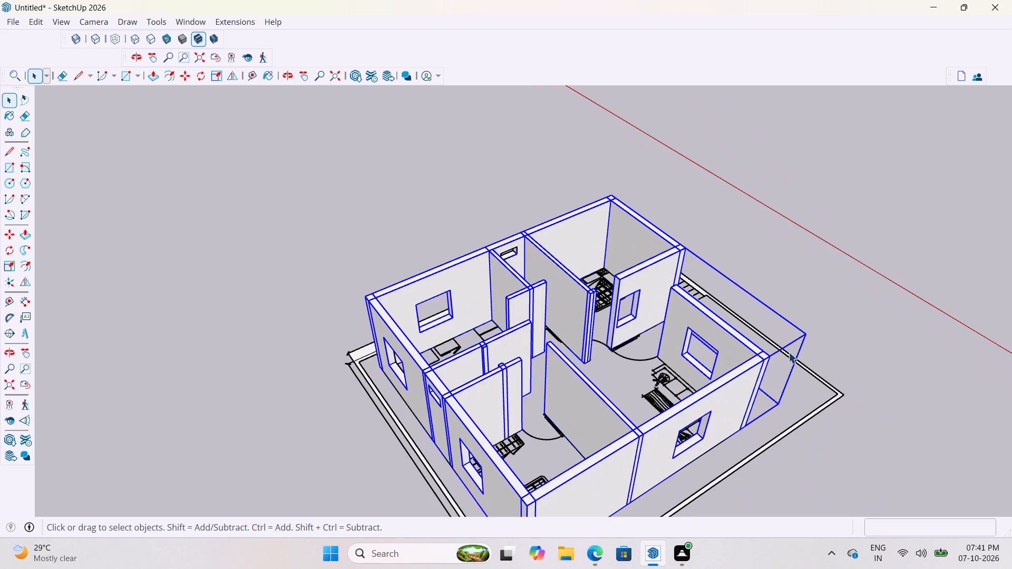
scroll(703, 350, "up", 4)
scroll(640, 467, "down", 9)
middle_click_drag(744, 435, 582, 428)
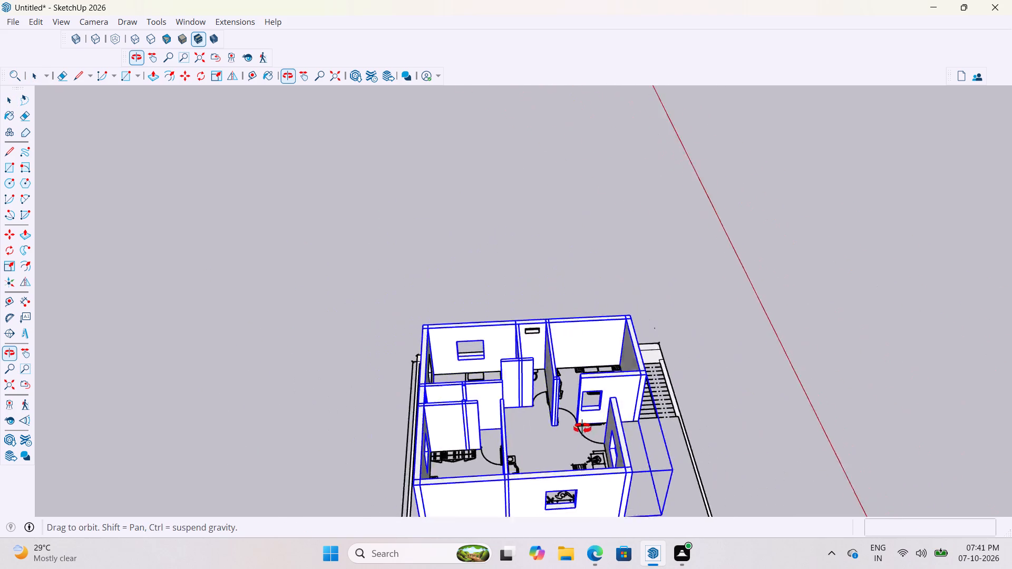
middle_click_drag(582, 428, 526, 436)
scroll(571, 410, "up", 3)
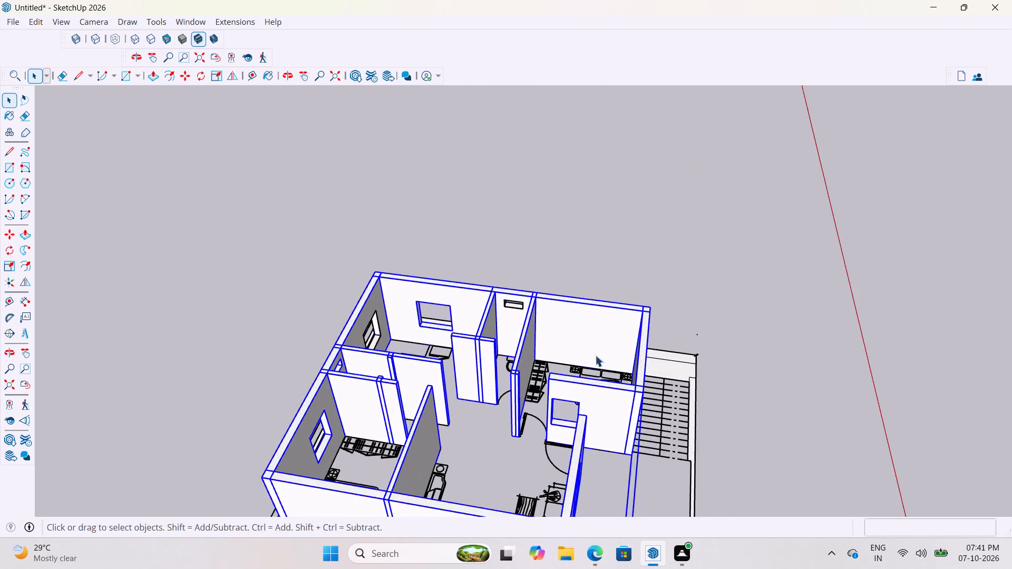
scroll(595, 355, "up", 6)
double_click(514, 347)
scroll(520, 338, "up", 7)
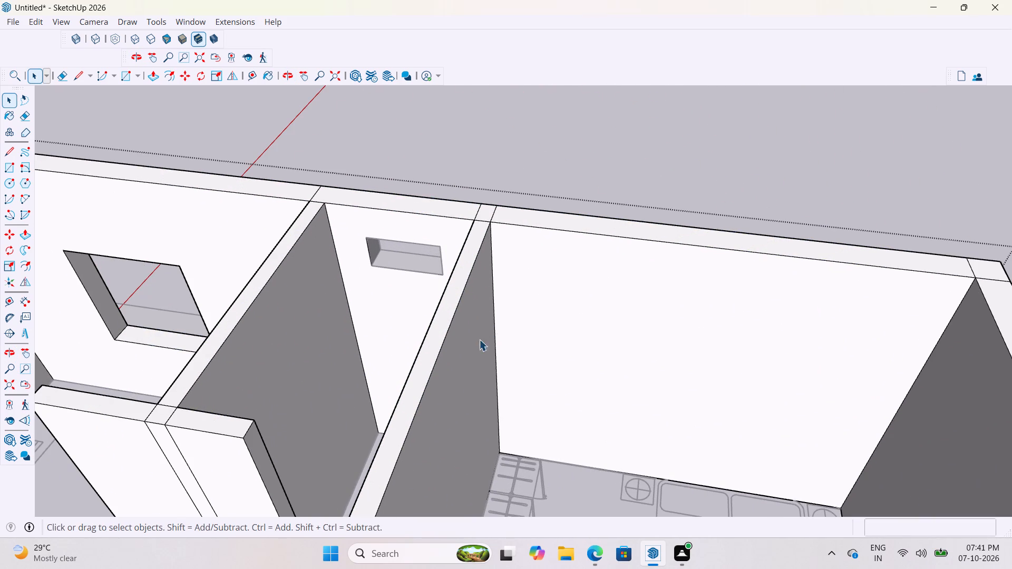
key("t")
left_click(497, 354)
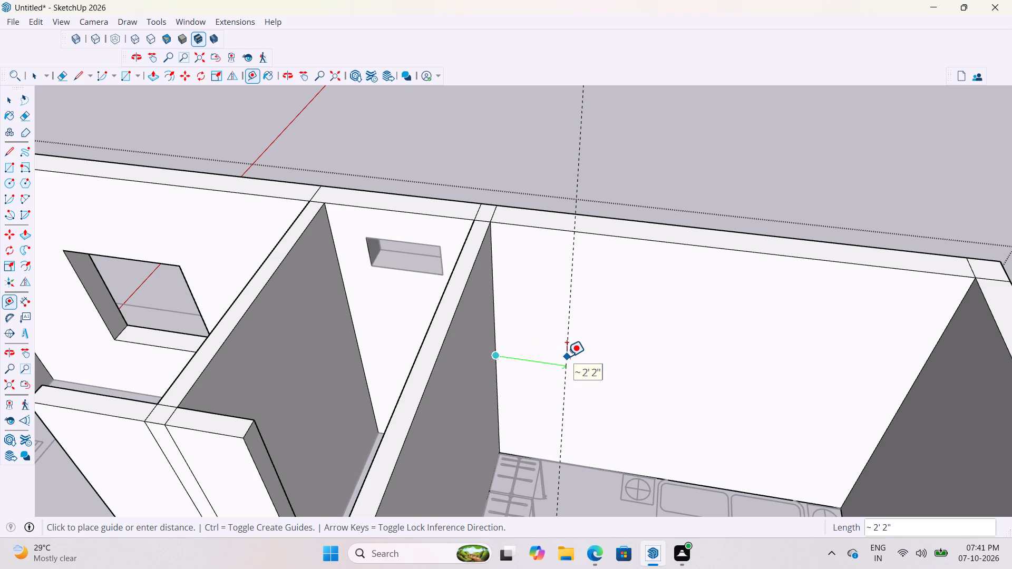
type("2'")
key("Return")
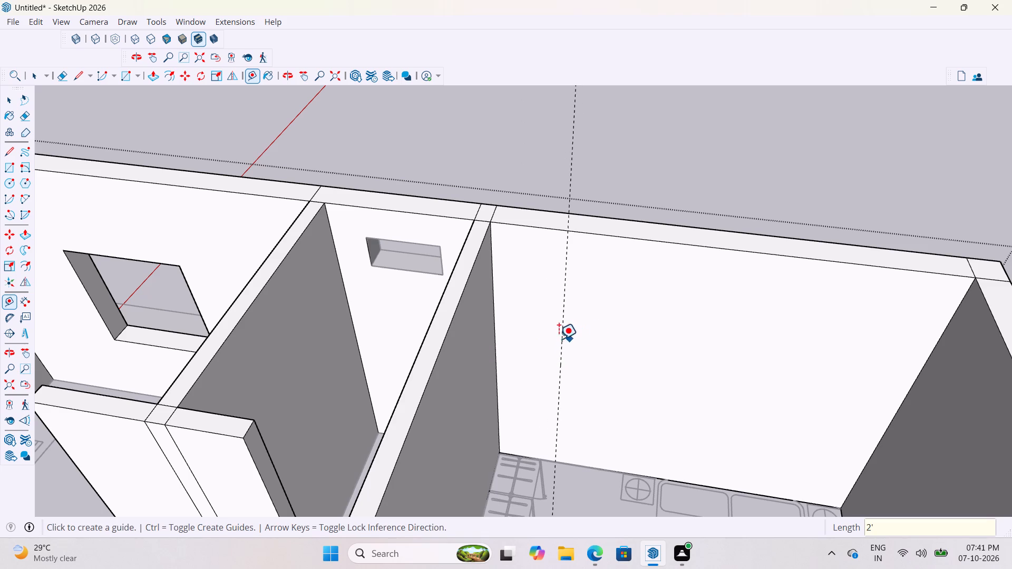
left_click(563, 343)
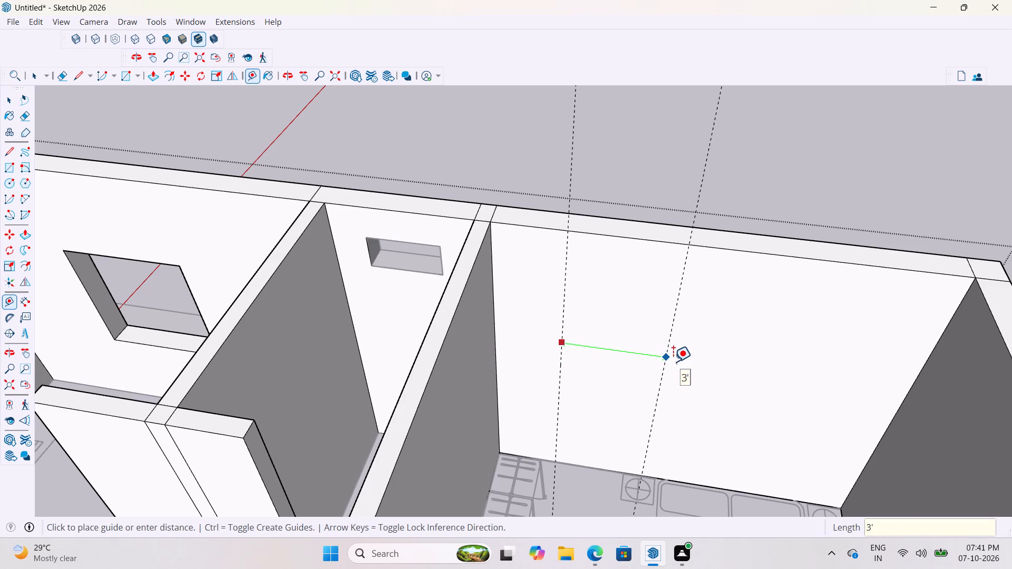
type("3'")
key("Return")
key("Return")
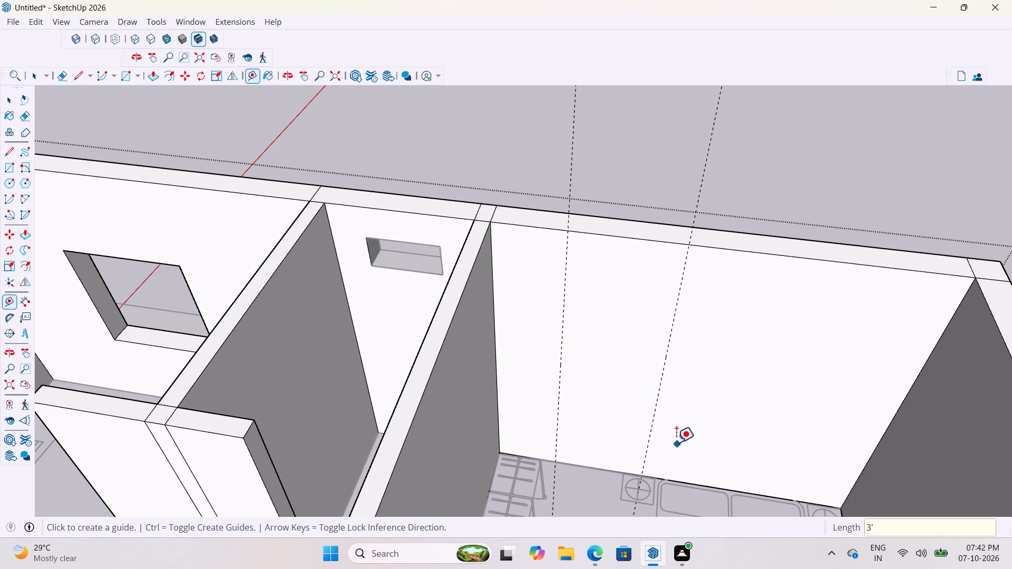
Place horizontal guides on the same bedroom wall, 3' above its bottom edge and 4' above that guide.
left_click(611, 467)
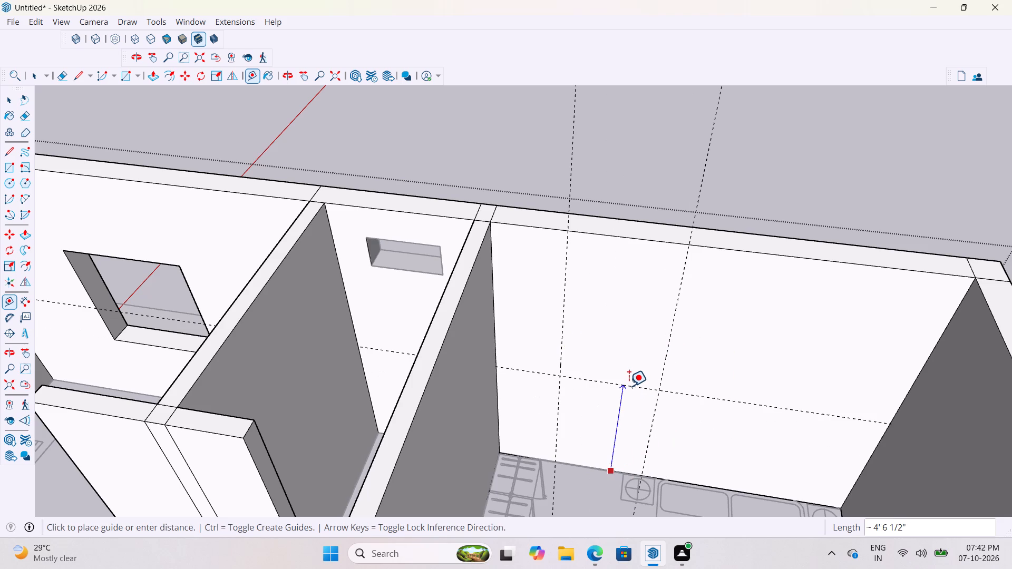
type("4'")
key("BackSpace")
key("BackSpace")
type("3'")
key("Return")
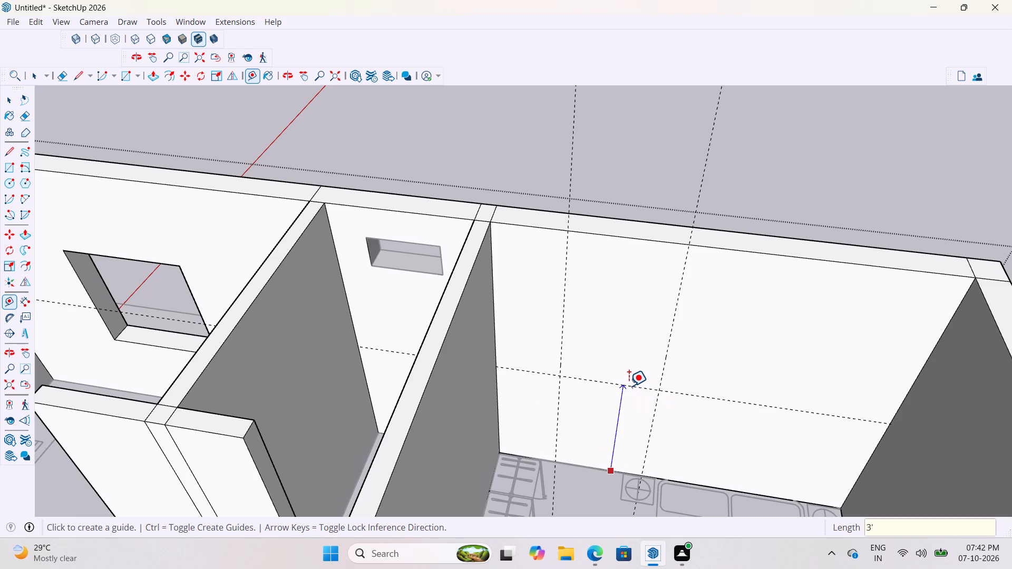
left_click(592, 415)
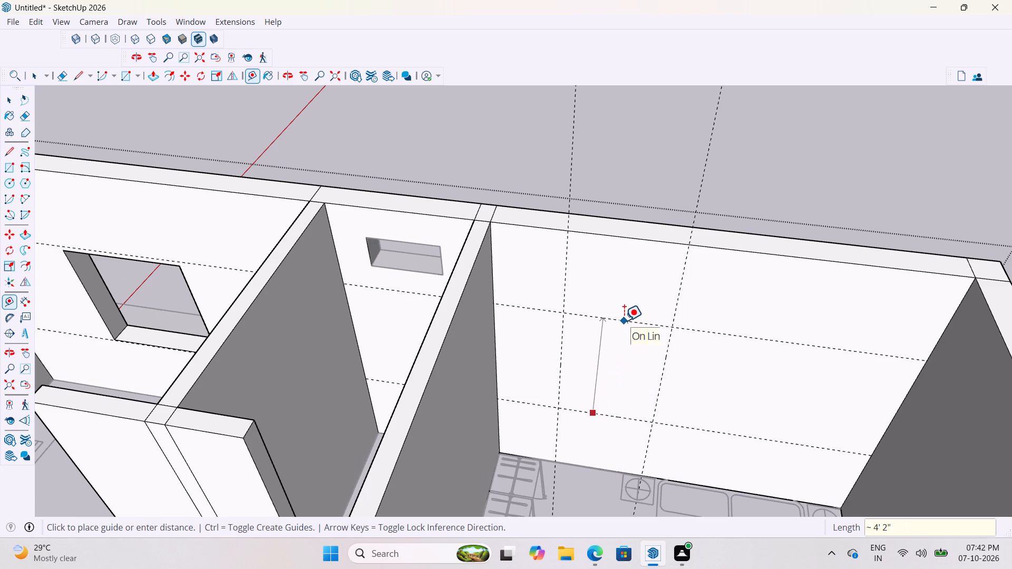
type("4'")
key("Return")
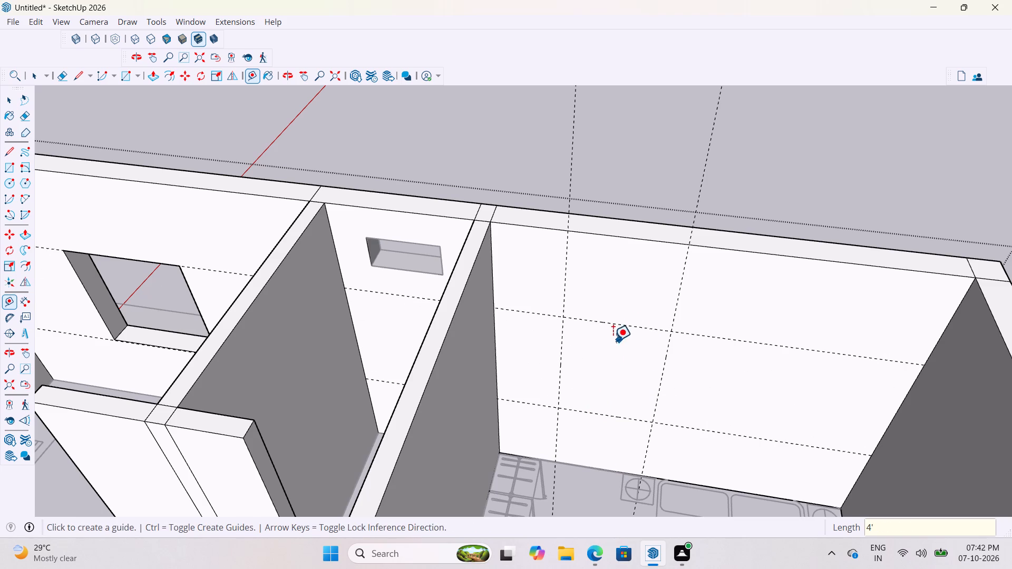
key("space")
Check the bedroom wall face and its bounding edges by selecting them, and clear the selection.
double_click(625, 369)
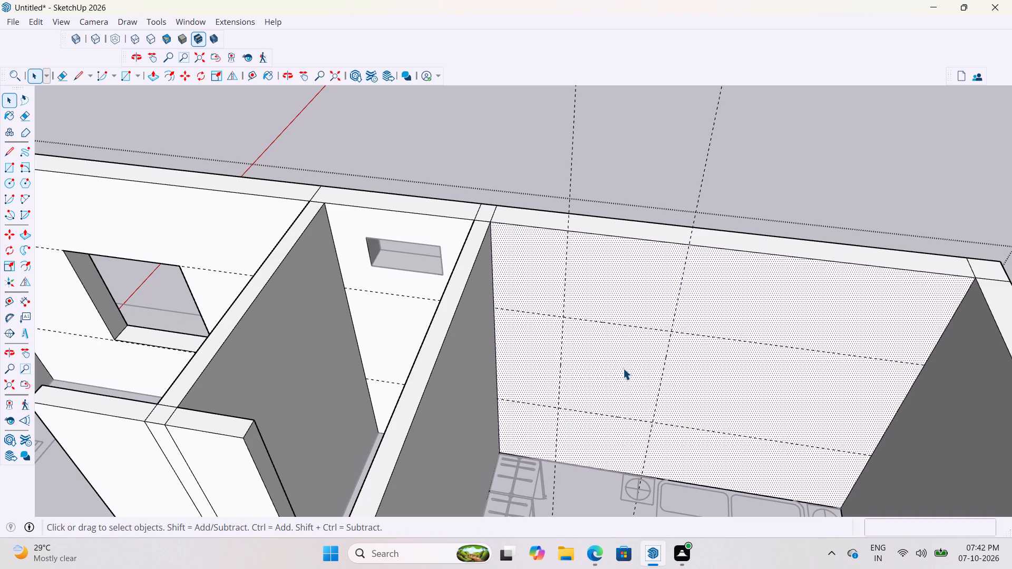
scroll(618, 362, "up", 2)
double_click(618, 362)
scroll(549, 434, "down", 3)
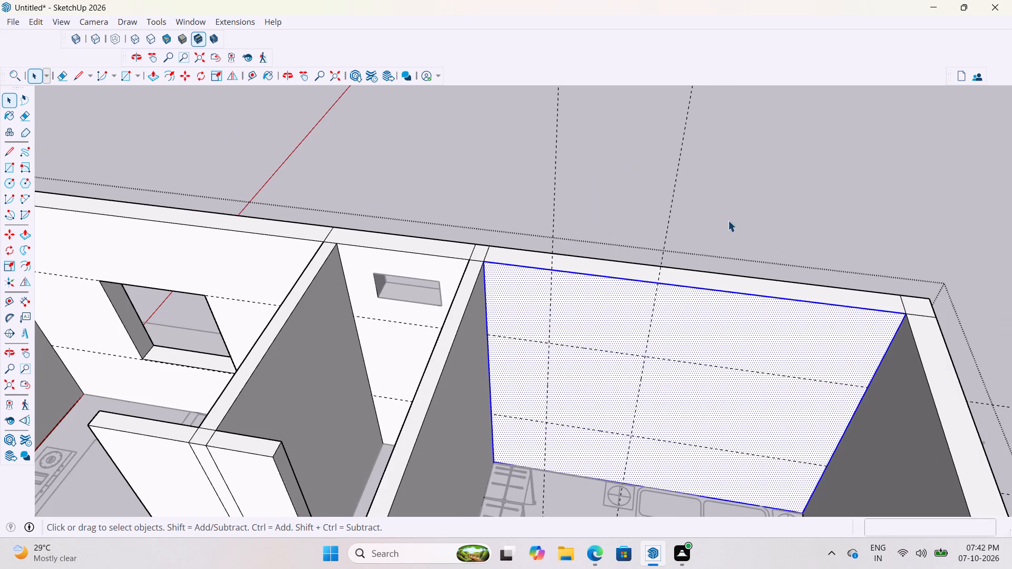
left_click(728, 220)
left_click(566, 390)
double_click(579, 380)
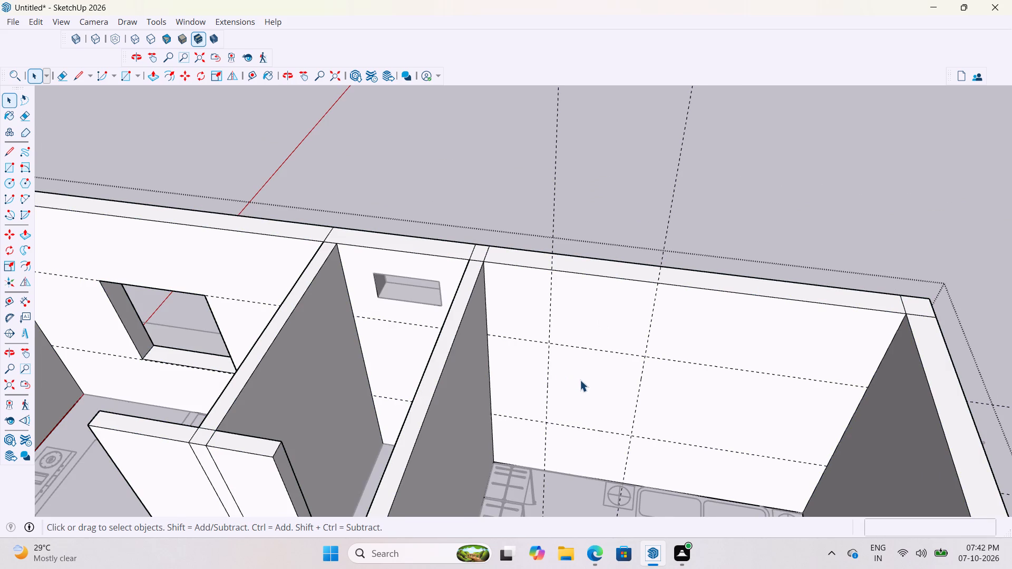
Hide the model axes and draw a window rectangle about 3' by 4' between the bedroom wall's guides, locked to the red-axis plane.
key("r")
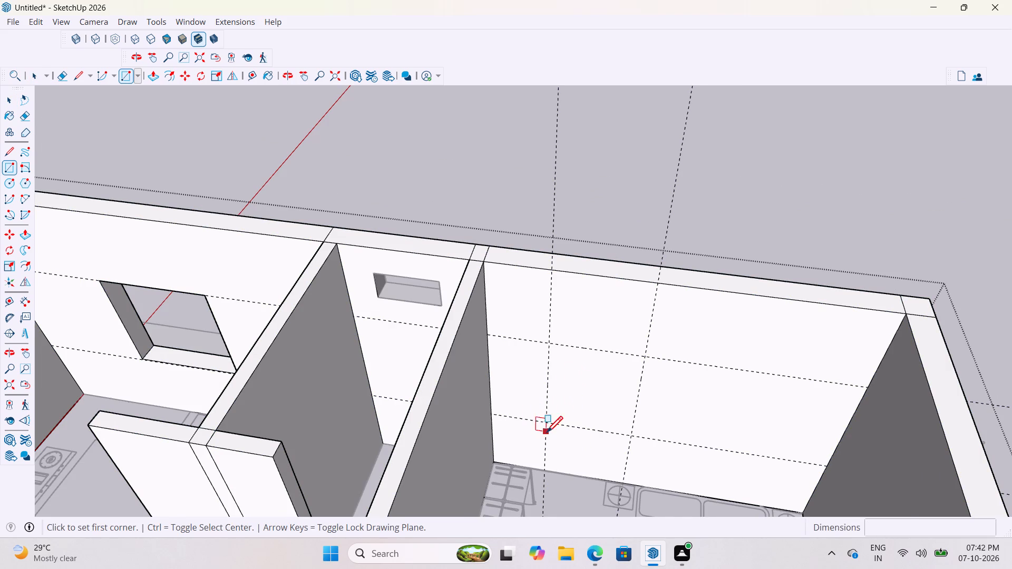
scroll(547, 434, "up", 7)
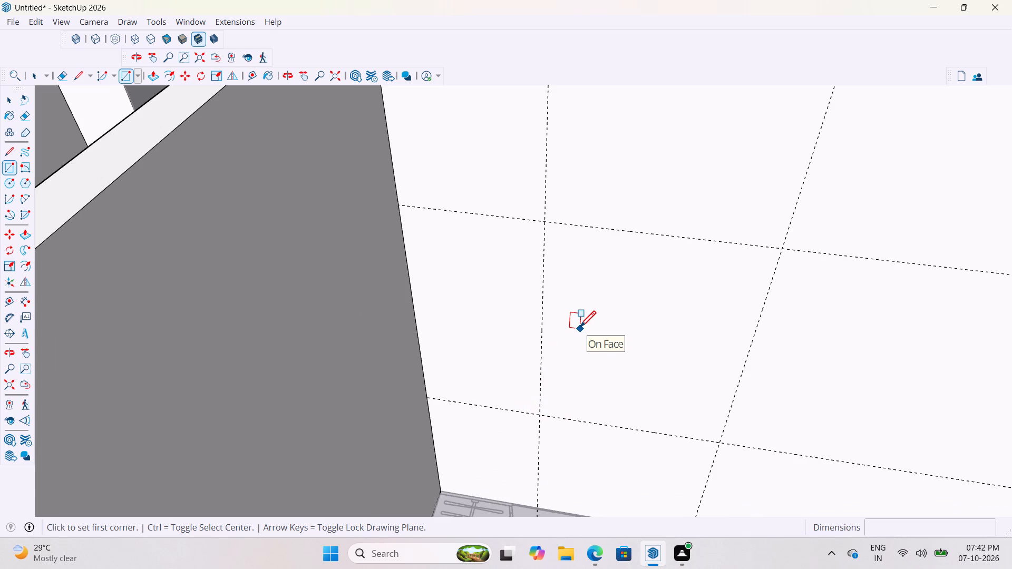
key("Left")
key("Left")
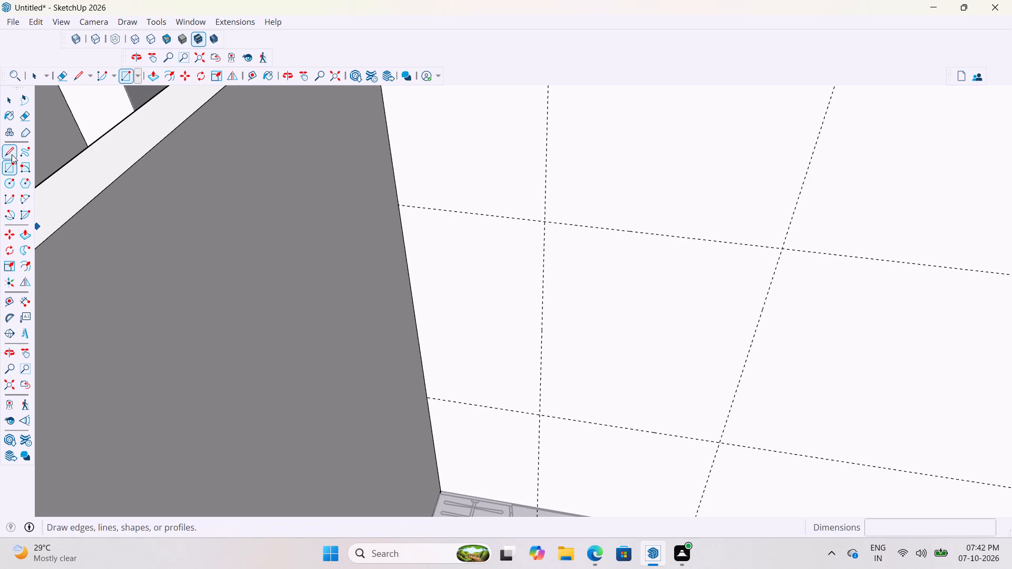
left_click(41, 21)
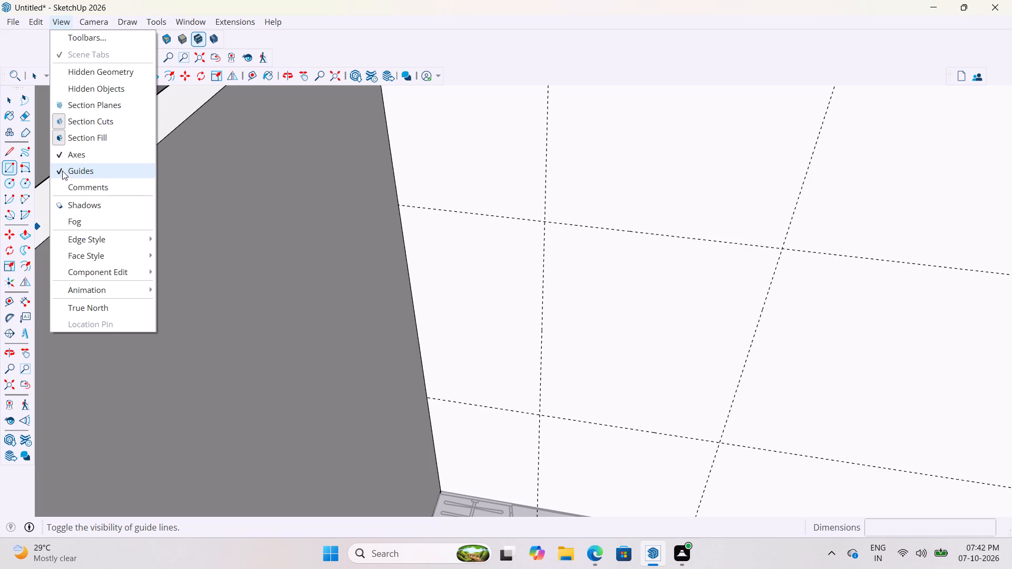
left_click(62, 156)
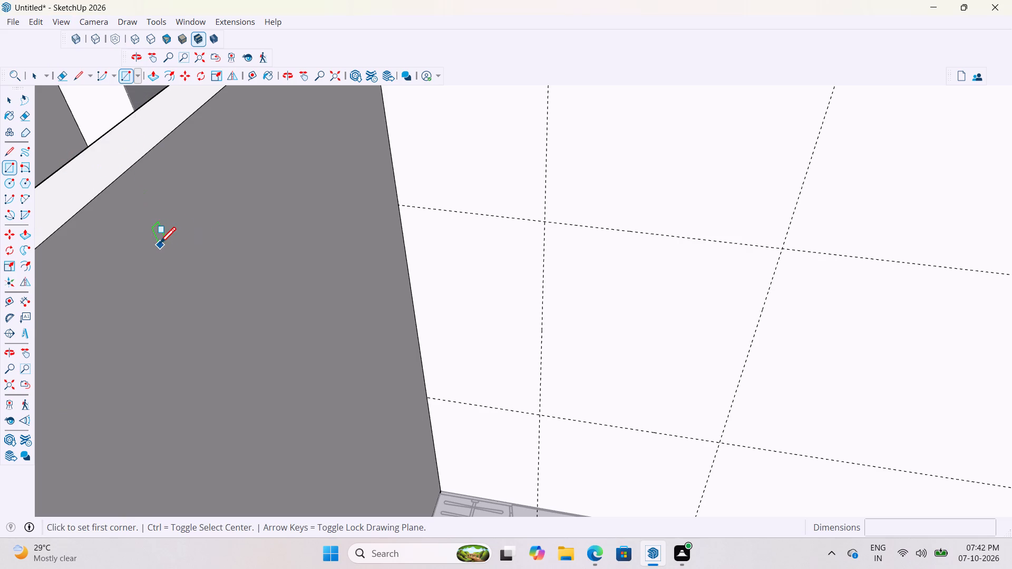
scroll(160, 245, "down", 17)
scroll(338, 333, "up", 6)
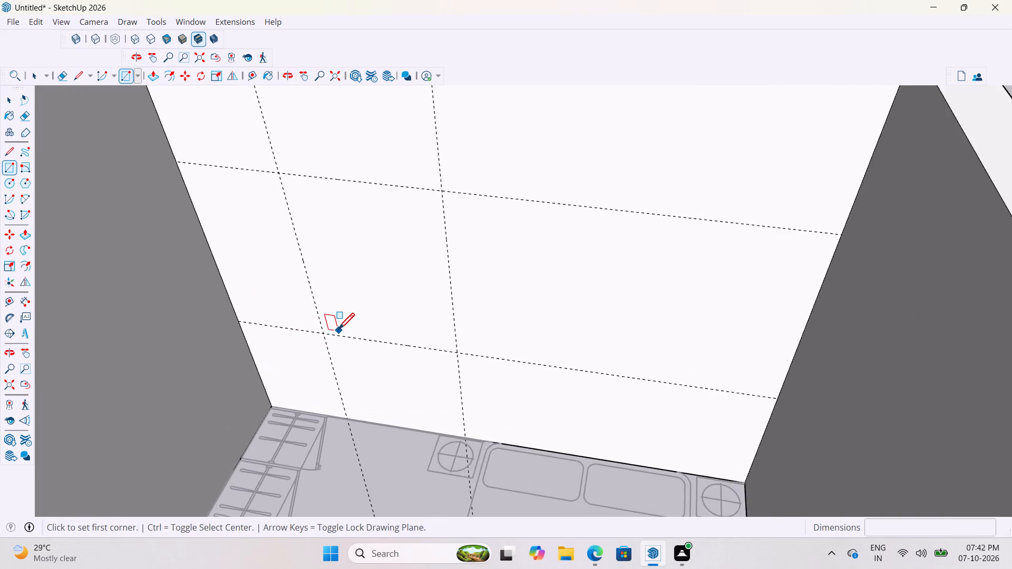
scroll(338, 331, "up", 1)
left_click(322, 337)
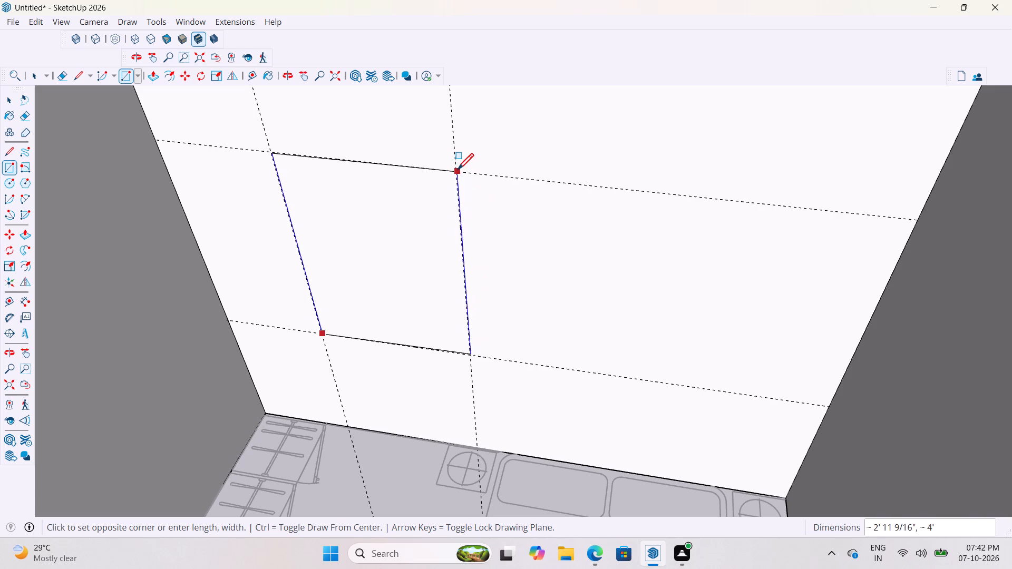
key("Right")
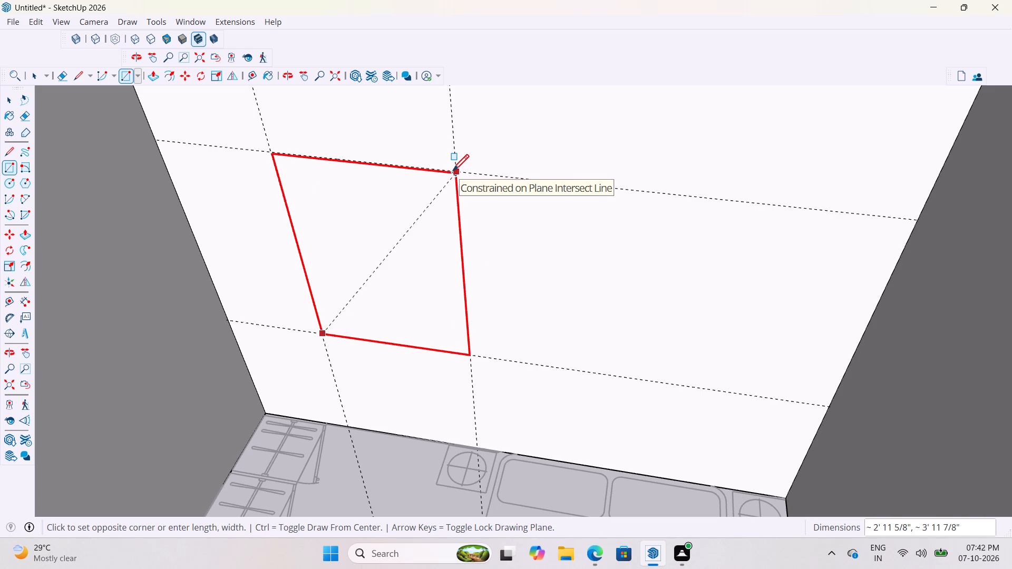
left_click(457, 173)
key("space")
key("space")
Examine the new window outline's corners against the guides and view the bedroom wall from several angles.
scroll(449, 276, "down", 3)
scroll(442, 199, "up", 7)
middle_click_drag(475, 203, 455, 217)
scroll(434, 225, "up", 9)
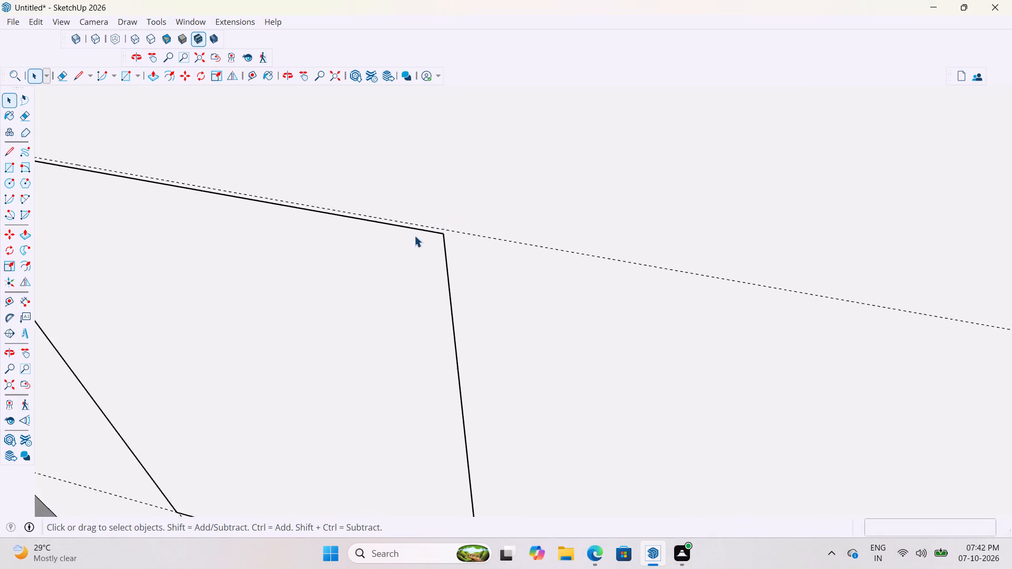
scroll(414, 236, "up", 9)
scroll(490, 209, "down", 17)
scroll(451, 260, "down", 1)
middle_click_drag(451, 261, 501, 259)
scroll(548, 381, "up", 3)
scroll(525, 282, "down", 5)
scroll(527, 321, "up", 4)
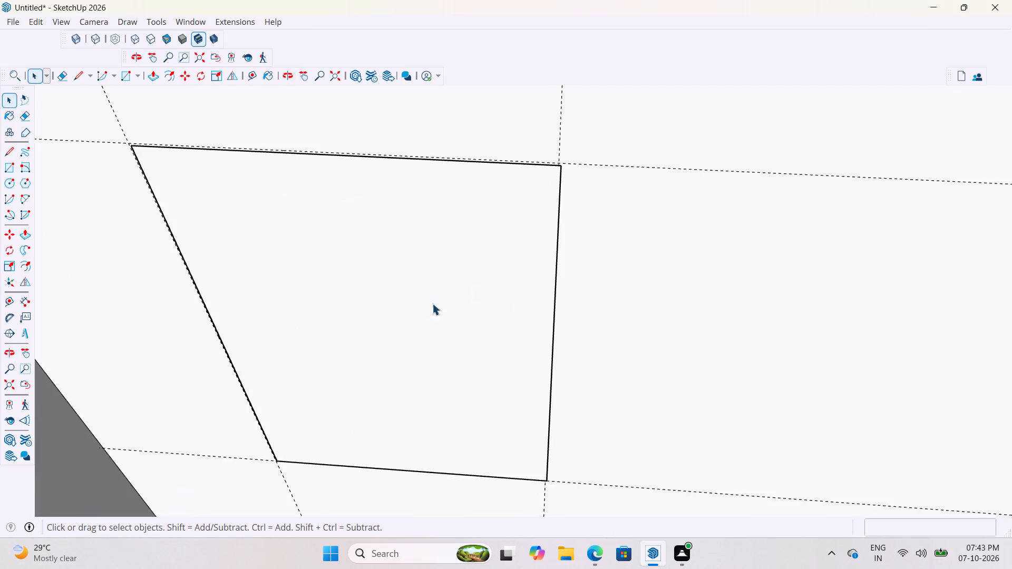
scroll(423, 303, "down", 19)
middle_click_drag(599, 357, 531, 358)
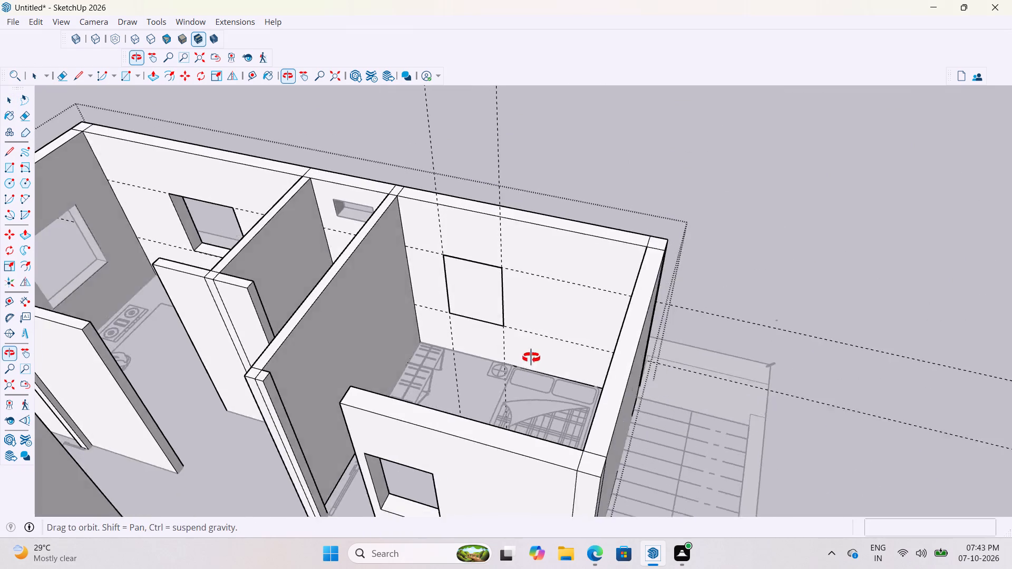
middle_click_drag(531, 358, 481, 347)
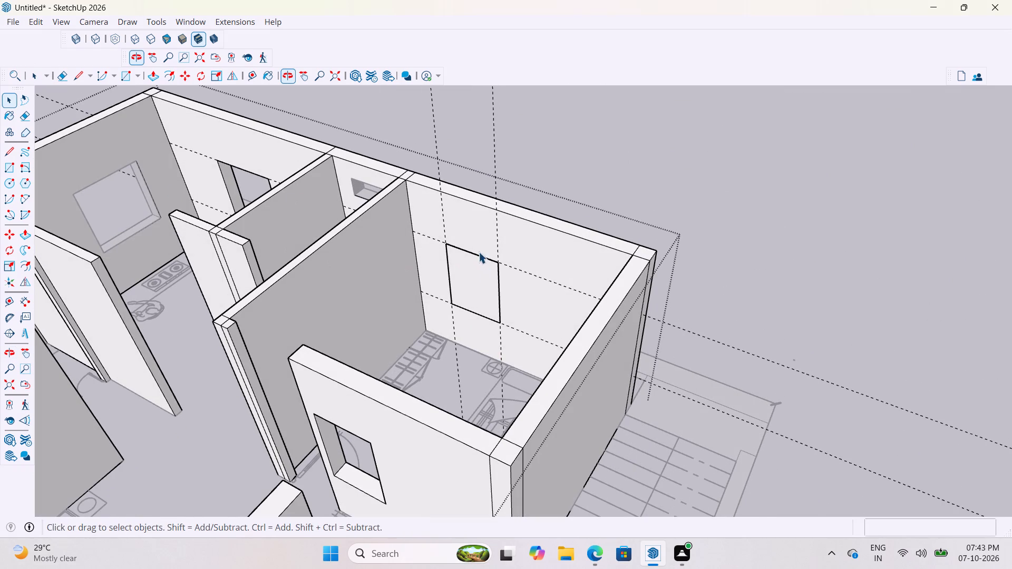
Push/Pull the bedroom window rectangle through the wall to its outer side, a distance of about 9 5/16".
key("p")
left_click(470, 278)
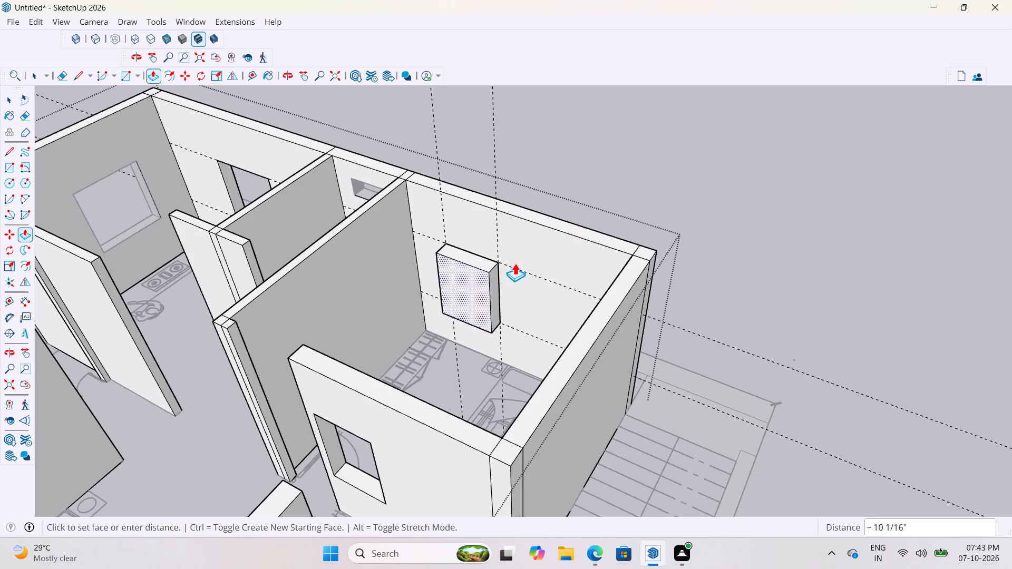
middle_click_drag(598, 220, 242, 227)
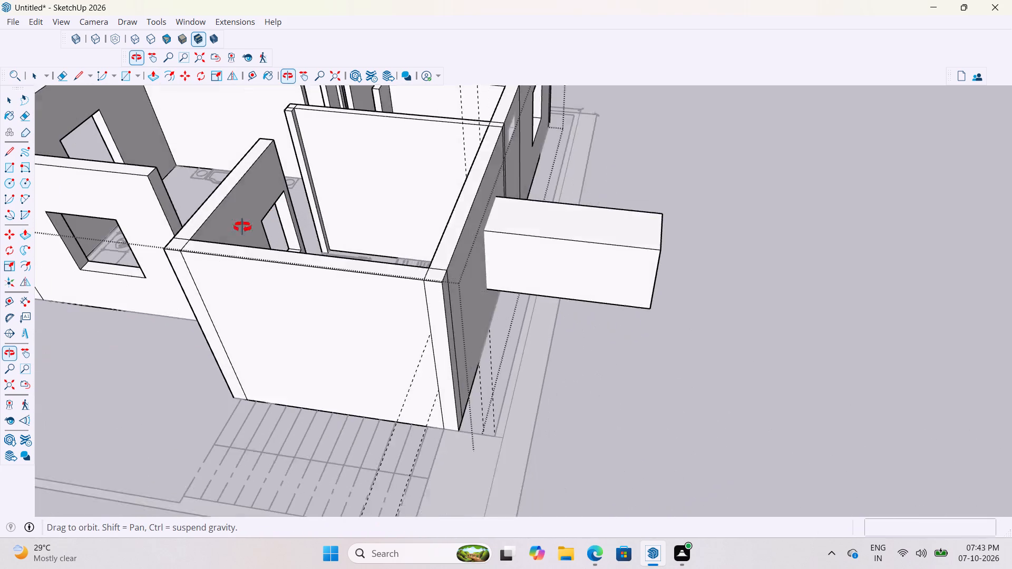
middle_click_drag(242, 227, 234, 227)
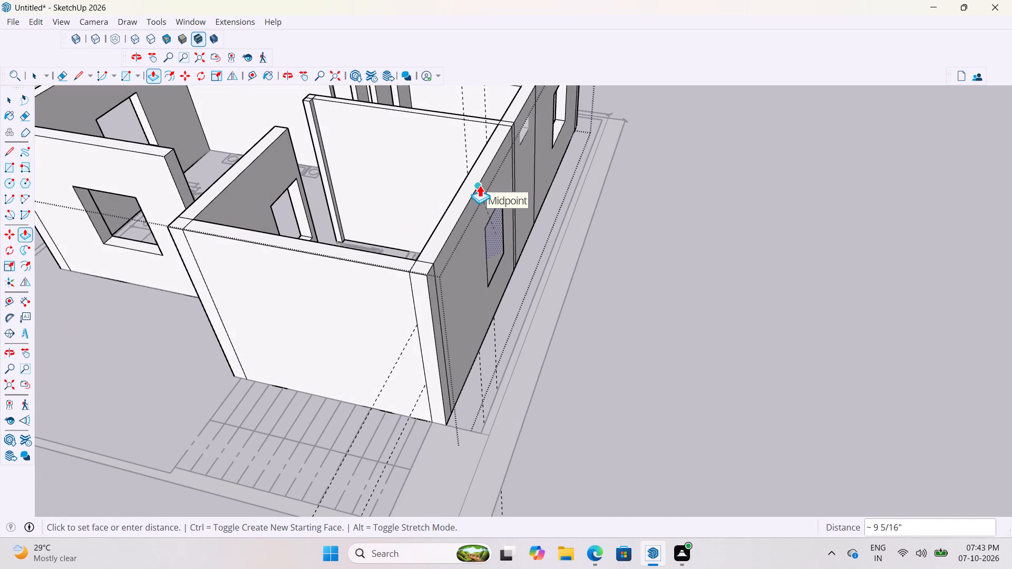
left_click(480, 185)
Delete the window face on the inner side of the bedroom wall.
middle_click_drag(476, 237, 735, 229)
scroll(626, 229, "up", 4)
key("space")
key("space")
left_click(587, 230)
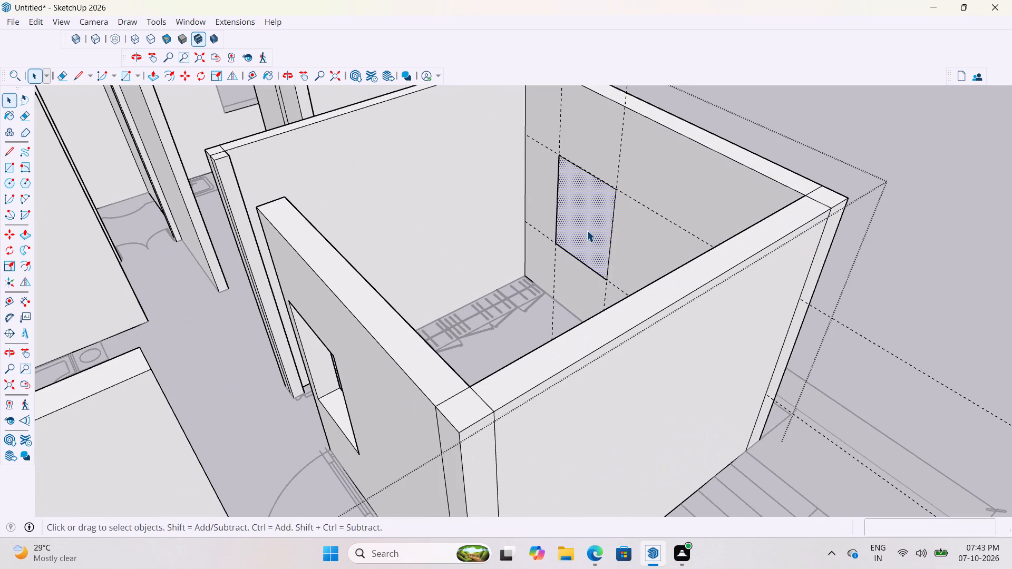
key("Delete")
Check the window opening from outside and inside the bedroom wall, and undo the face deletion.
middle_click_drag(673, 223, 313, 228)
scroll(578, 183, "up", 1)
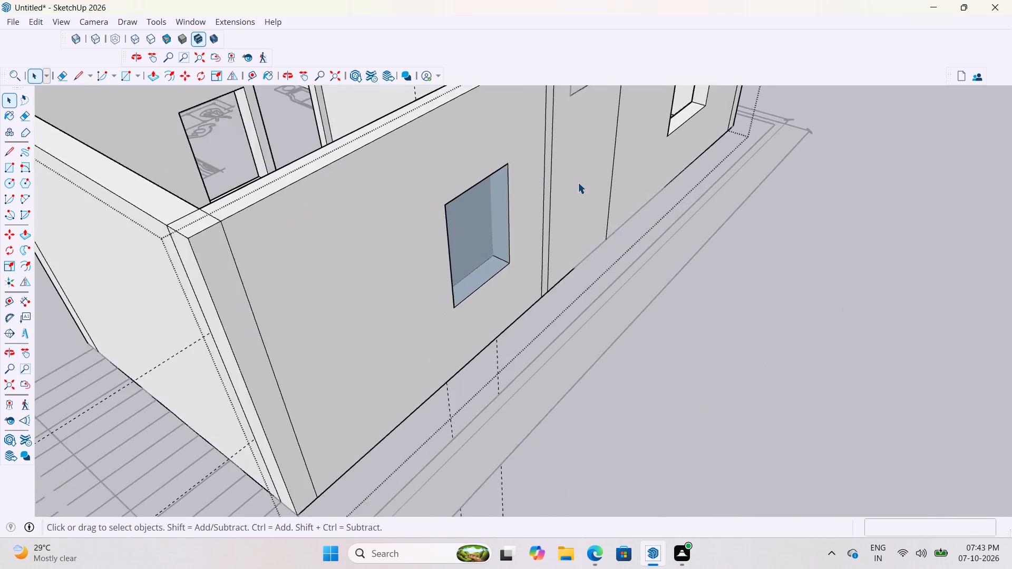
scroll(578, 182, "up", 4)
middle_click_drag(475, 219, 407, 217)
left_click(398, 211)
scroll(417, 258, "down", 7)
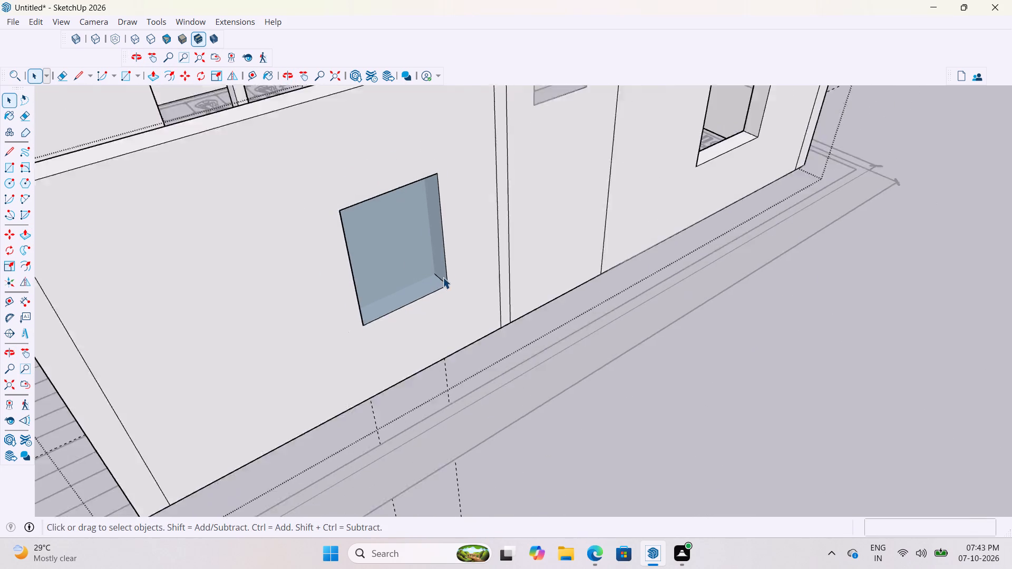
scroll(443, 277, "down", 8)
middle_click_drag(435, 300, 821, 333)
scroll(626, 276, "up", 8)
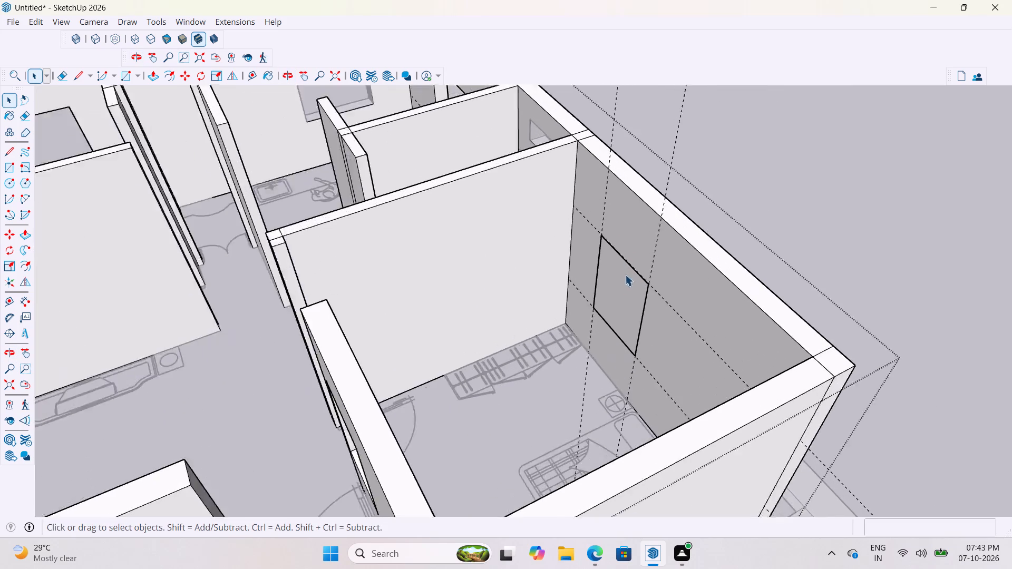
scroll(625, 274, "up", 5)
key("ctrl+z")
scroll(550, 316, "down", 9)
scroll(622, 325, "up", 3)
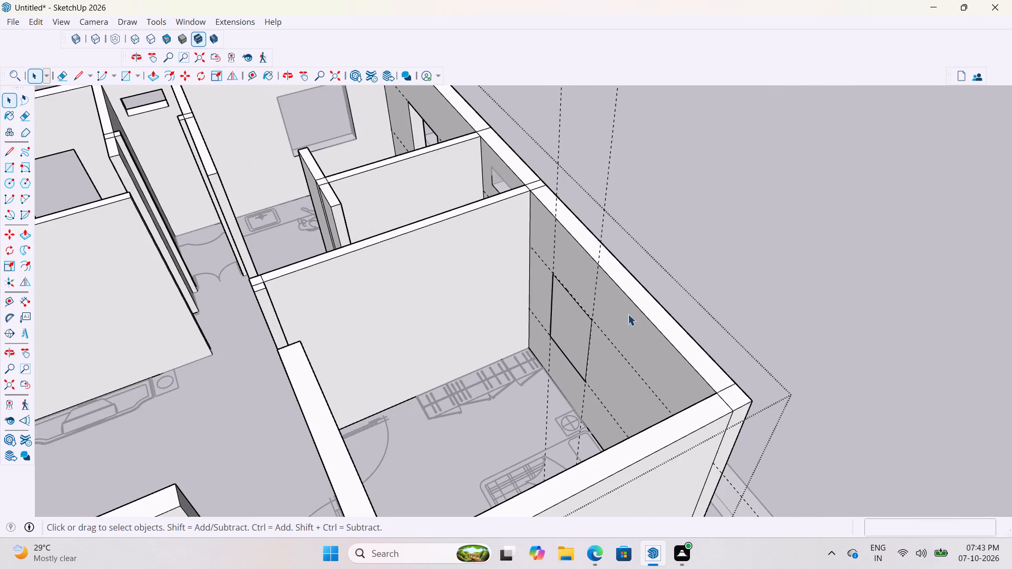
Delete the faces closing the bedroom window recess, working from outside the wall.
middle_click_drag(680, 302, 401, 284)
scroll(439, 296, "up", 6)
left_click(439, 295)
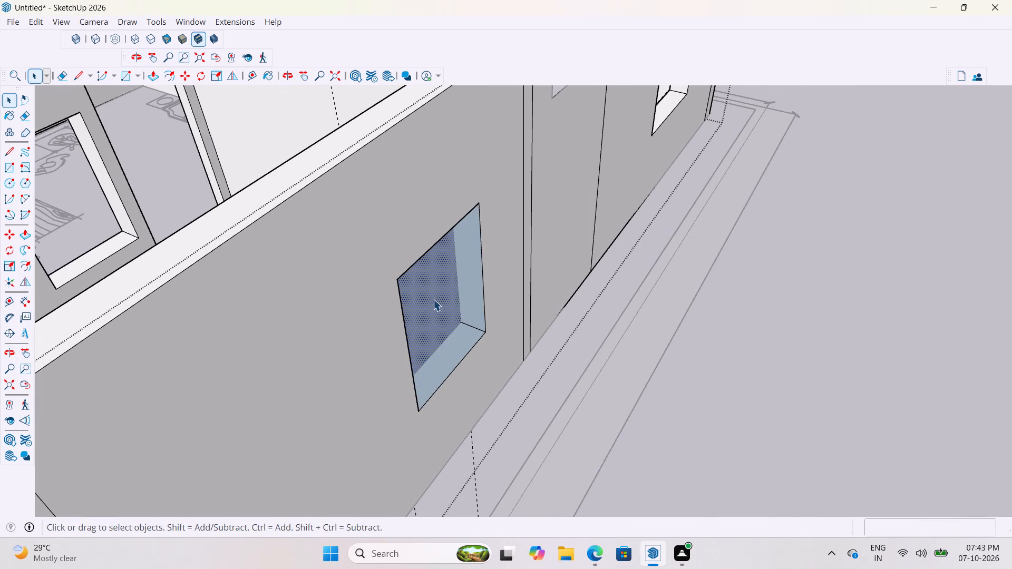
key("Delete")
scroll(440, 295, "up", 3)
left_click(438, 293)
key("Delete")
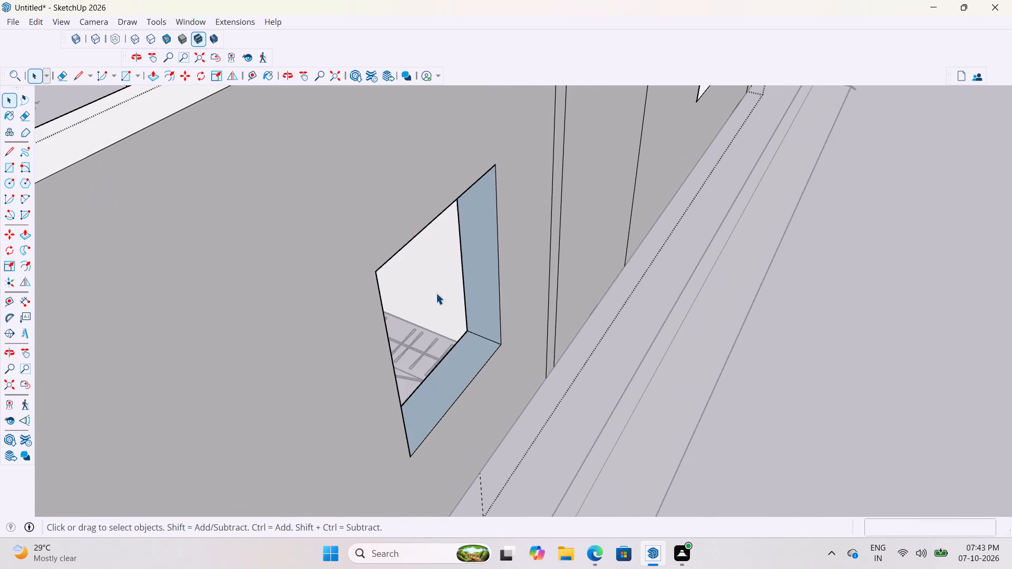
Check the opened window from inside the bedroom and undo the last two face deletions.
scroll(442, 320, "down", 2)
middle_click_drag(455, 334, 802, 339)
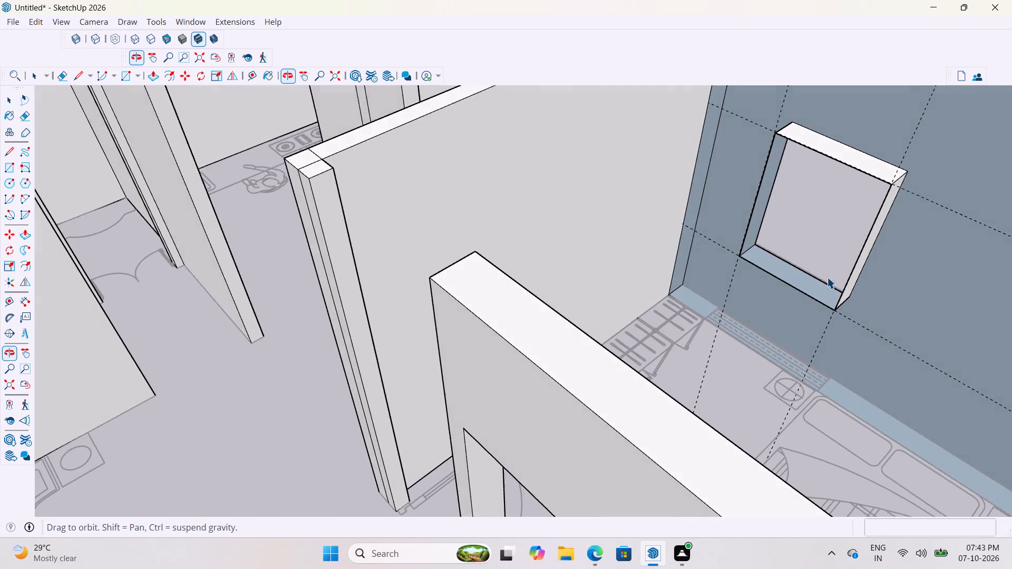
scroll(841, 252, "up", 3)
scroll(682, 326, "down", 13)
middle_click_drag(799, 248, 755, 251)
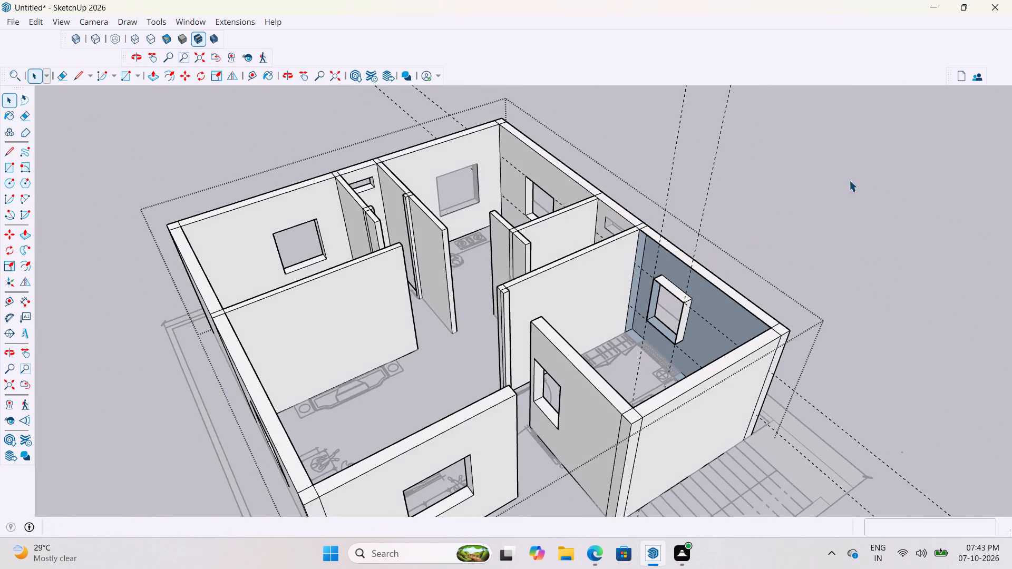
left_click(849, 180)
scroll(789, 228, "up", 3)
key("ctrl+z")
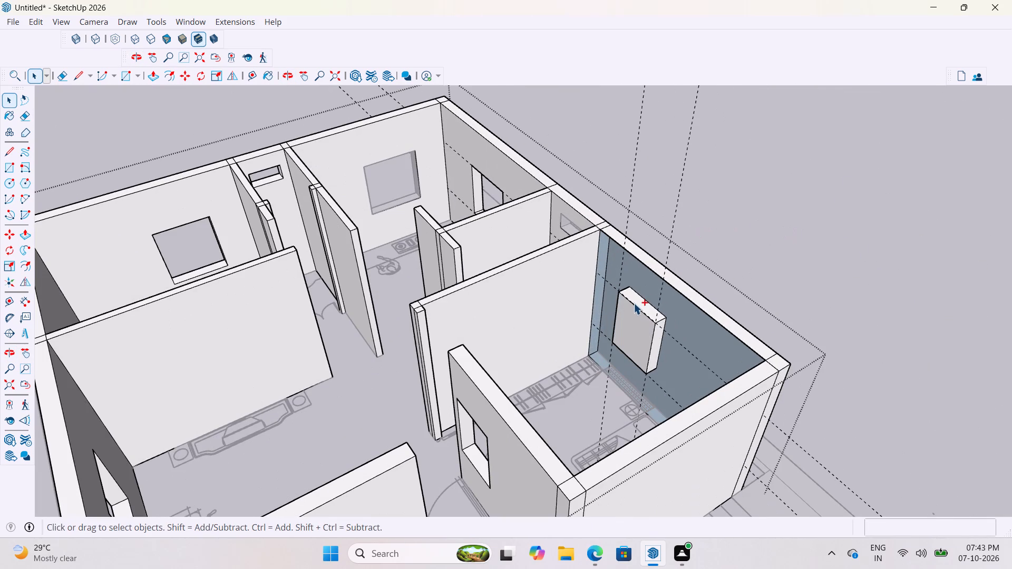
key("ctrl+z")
Push/Pull the bedroom window face outward through the wall and well beyond its outer side.
scroll(650, 314, "up", 11)
middle_click_drag(623, 328, 611, 314)
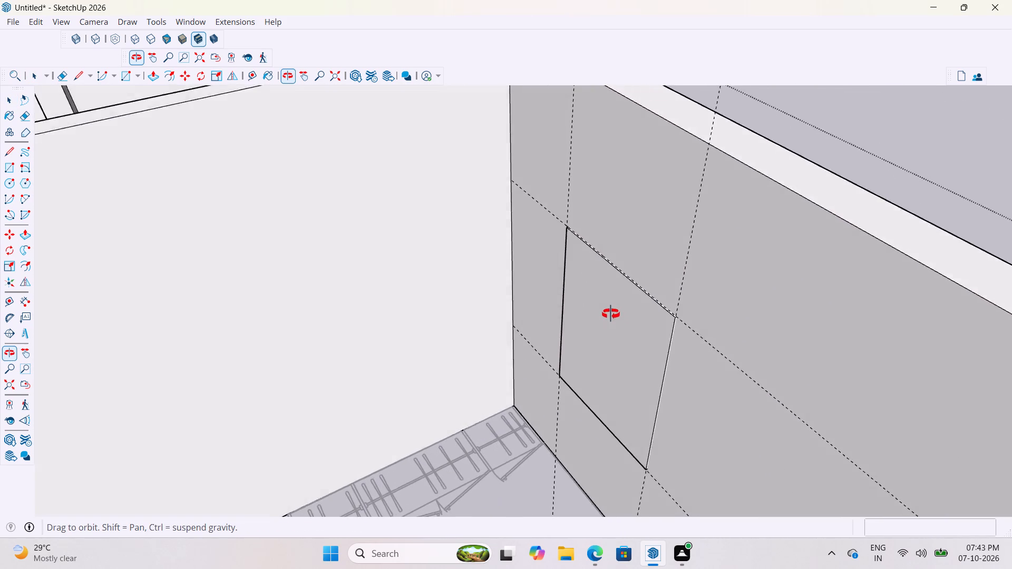
middle_click_drag(611, 314, 632, 362)
left_click(620, 366)
scroll(617, 366, "up", 3)
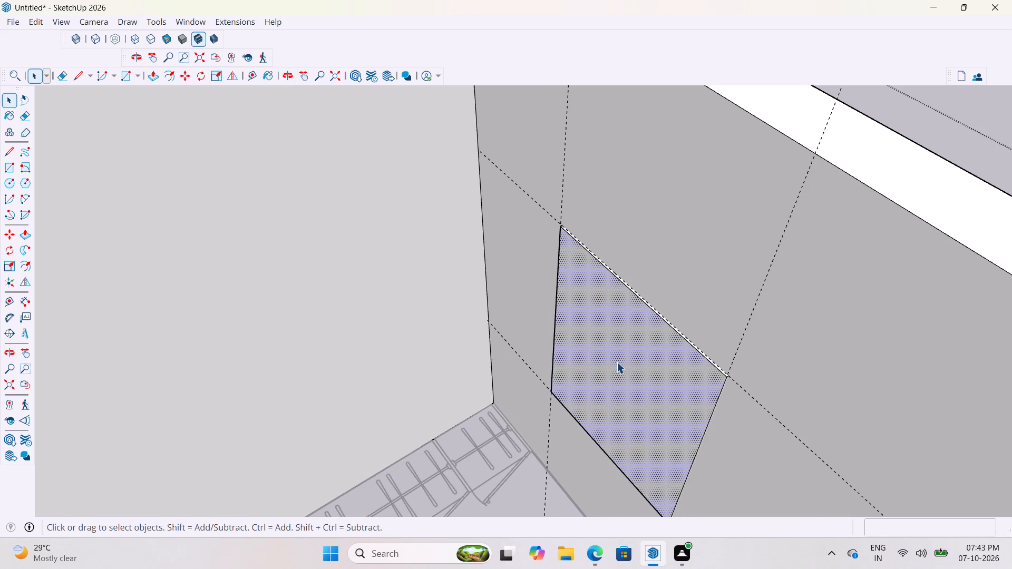
key("p")
left_click(617, 355)
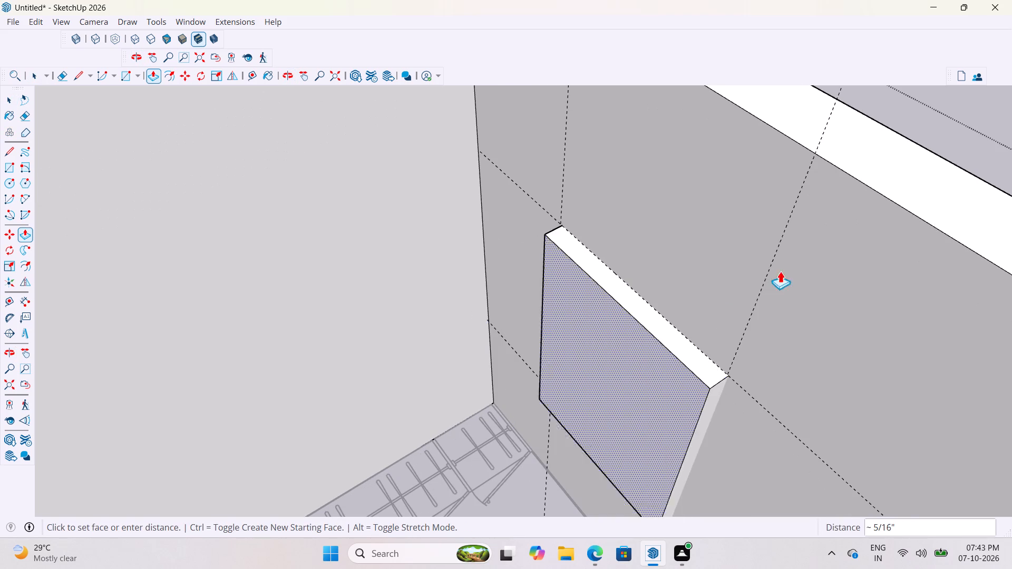
middle_click_drag(812, 153, 515, 108)
scroll(552, 183, "down", 9)
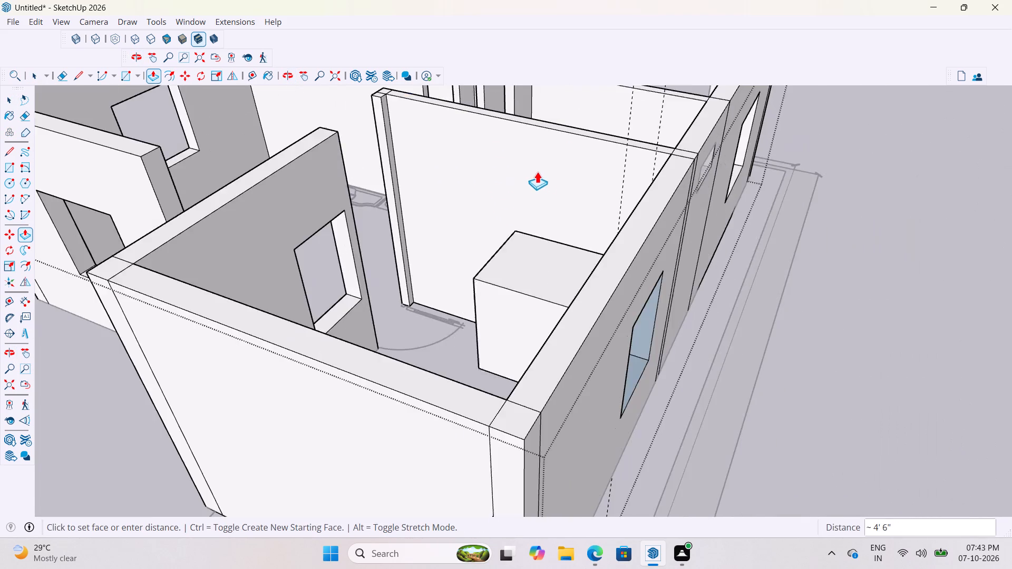
scroll(547, 172, "down", 5)
left_click(850, 301)
Delete the top, bottom and long side faces of the box projecting outside the bedroom wall.
scroll(777, 337, "up", 3)
key("space")
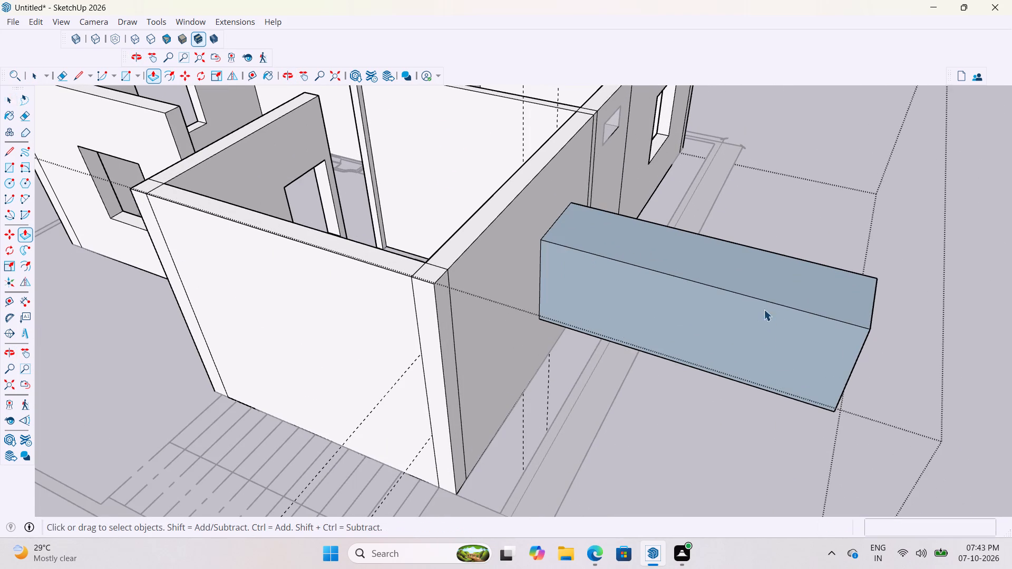
key("space")
left_click(775, 313)
key("Delete")
left_click(818, 298)
key("Delete")
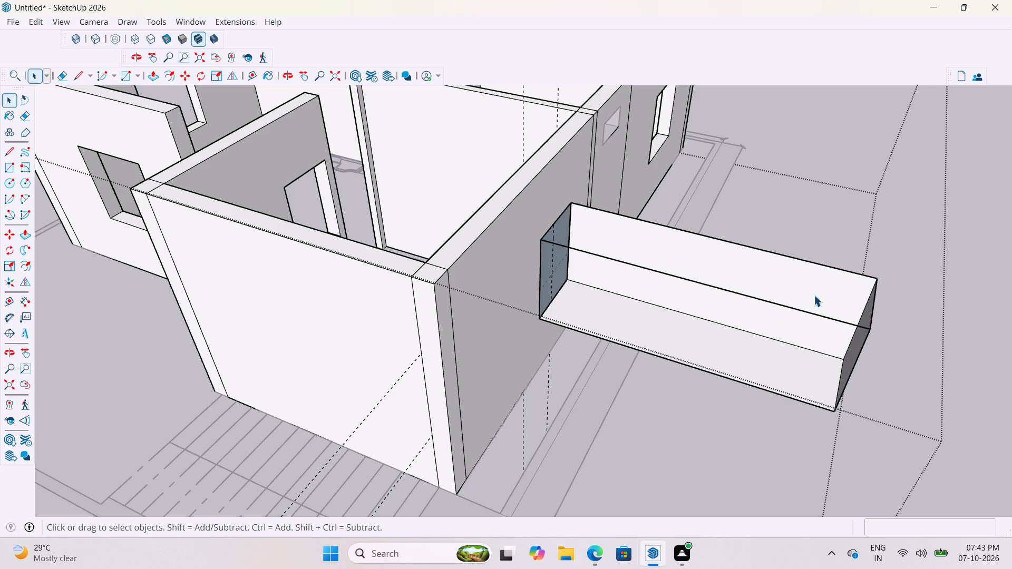
left_click(821, 342)
key("Delete")
left_click(811, 379)
key("Delete")
Delete the faces at the outer end of the projecting box, leaving only its edges.
scroll(721, 256, "up", 2)
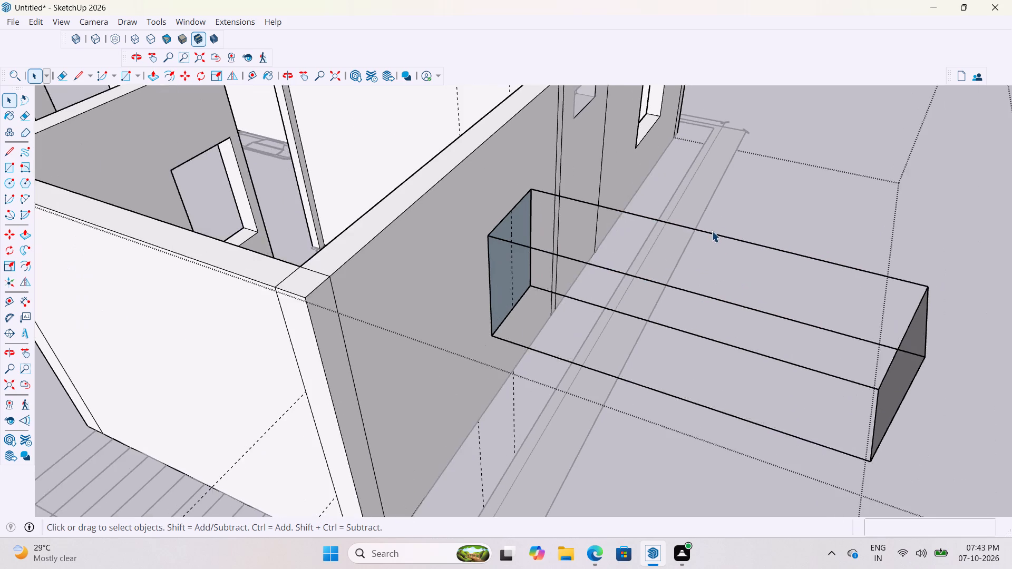
scroll(712, 231, "up", 1)
middle_click_drag(716, 228, 662, 204)
left_click(811, 361)
key("Delete")
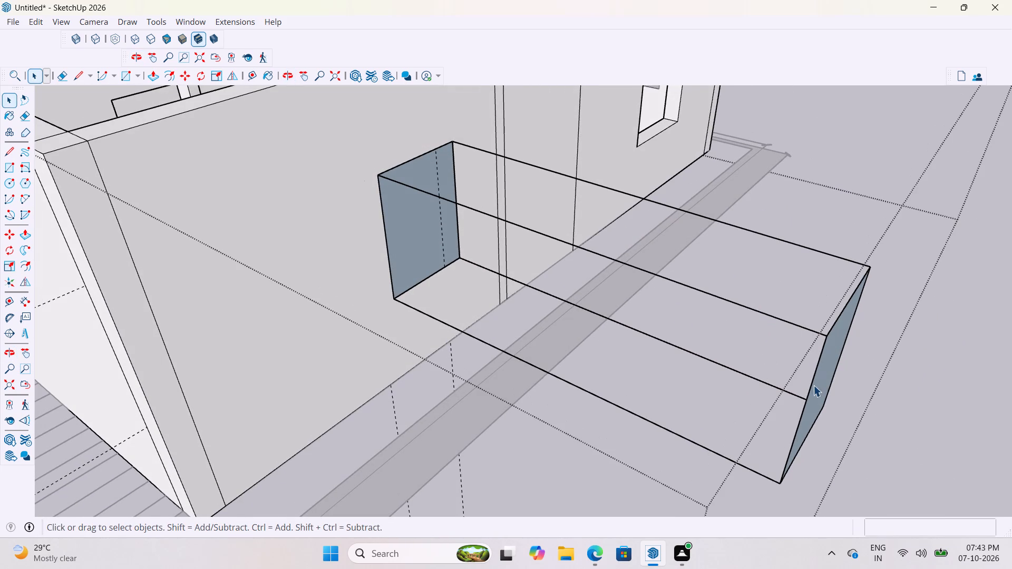
left_click(816, 377)
key("Delete")
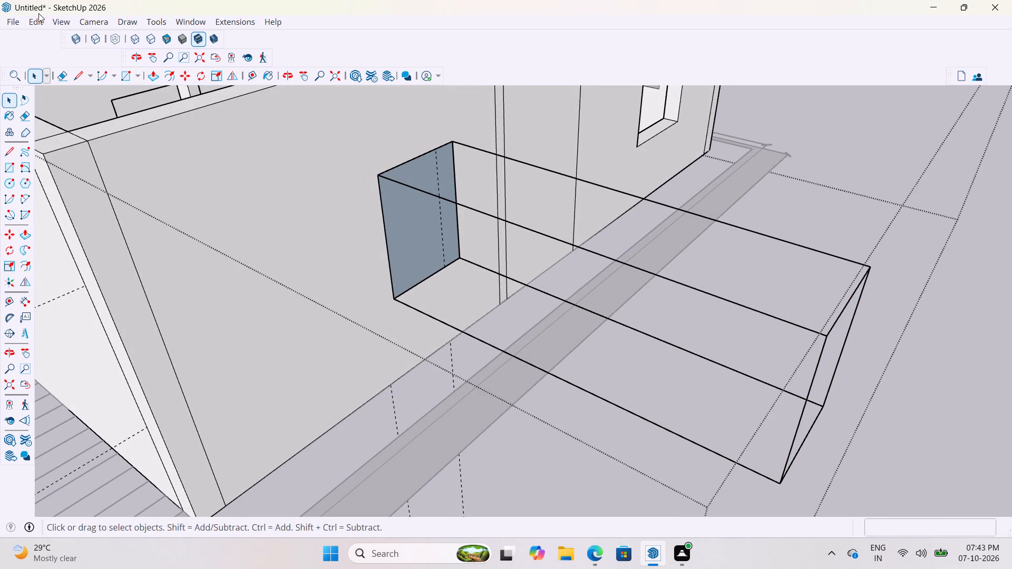
Delete all guides from the model.
left_click(38, 13)
left_click(36, 19)
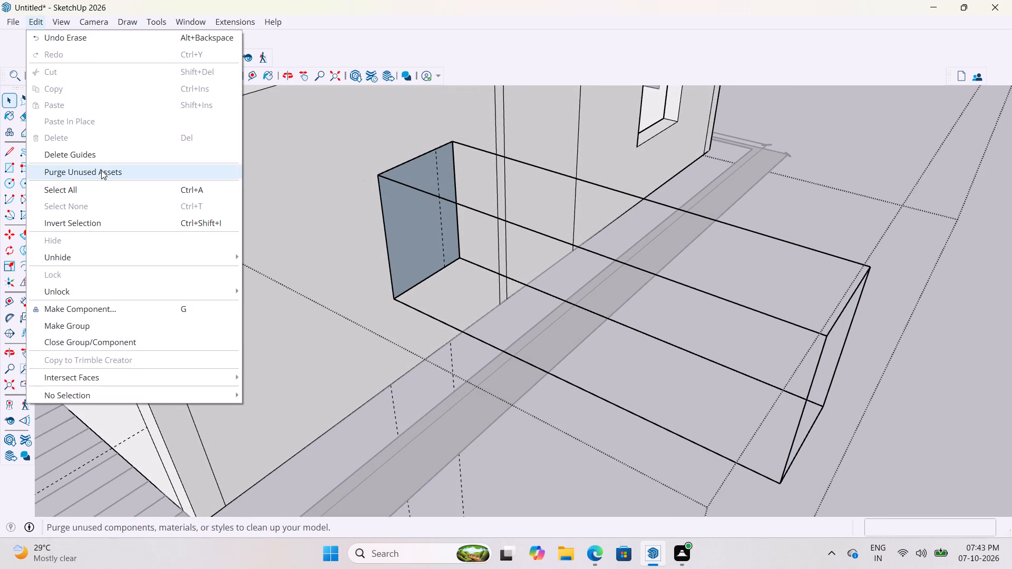
left_click(103, 162)
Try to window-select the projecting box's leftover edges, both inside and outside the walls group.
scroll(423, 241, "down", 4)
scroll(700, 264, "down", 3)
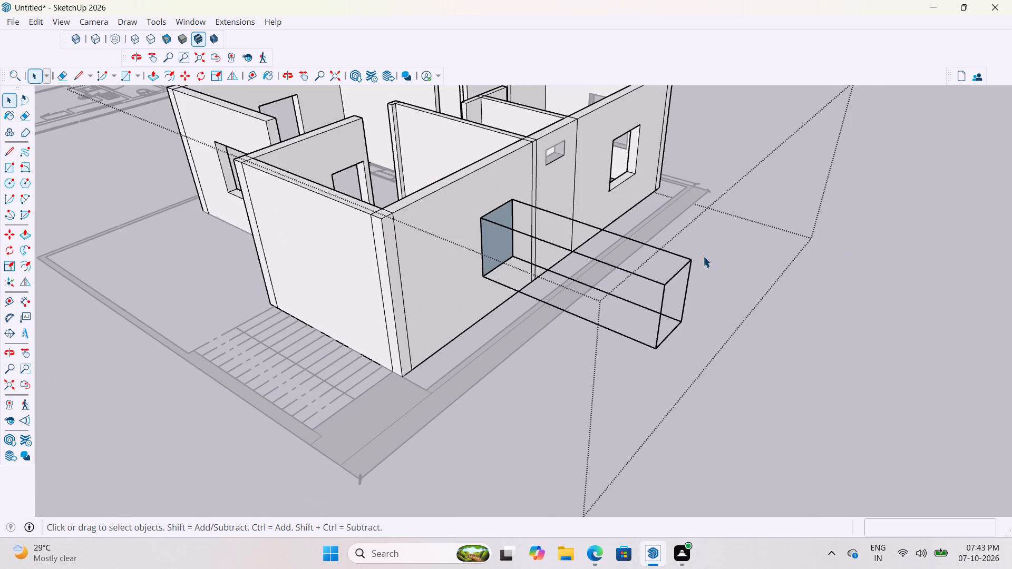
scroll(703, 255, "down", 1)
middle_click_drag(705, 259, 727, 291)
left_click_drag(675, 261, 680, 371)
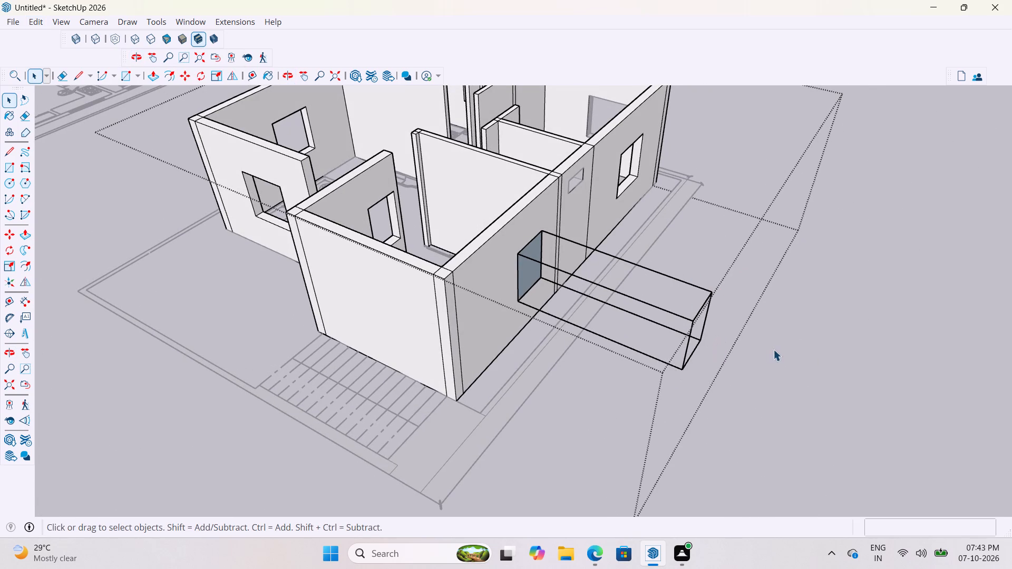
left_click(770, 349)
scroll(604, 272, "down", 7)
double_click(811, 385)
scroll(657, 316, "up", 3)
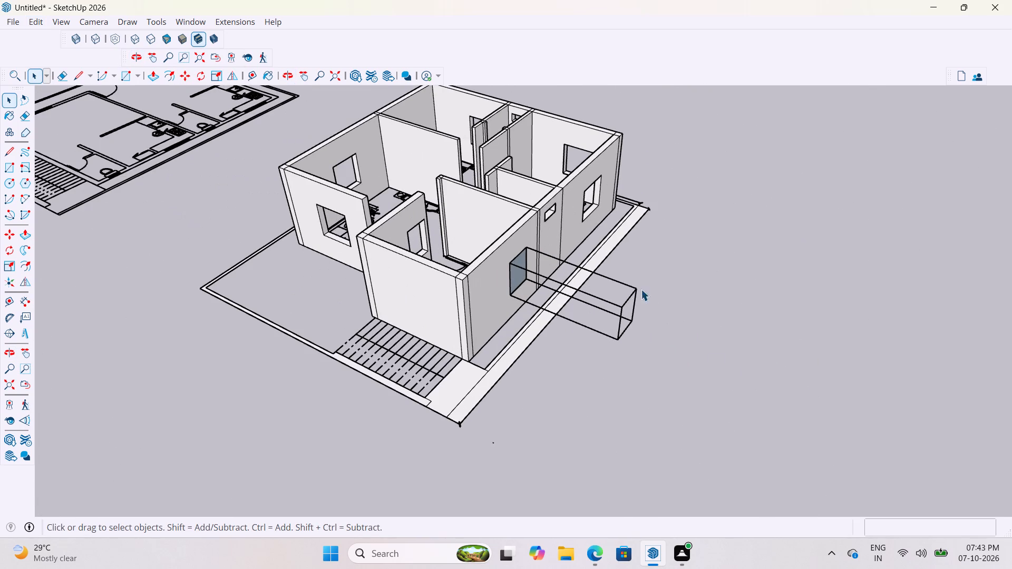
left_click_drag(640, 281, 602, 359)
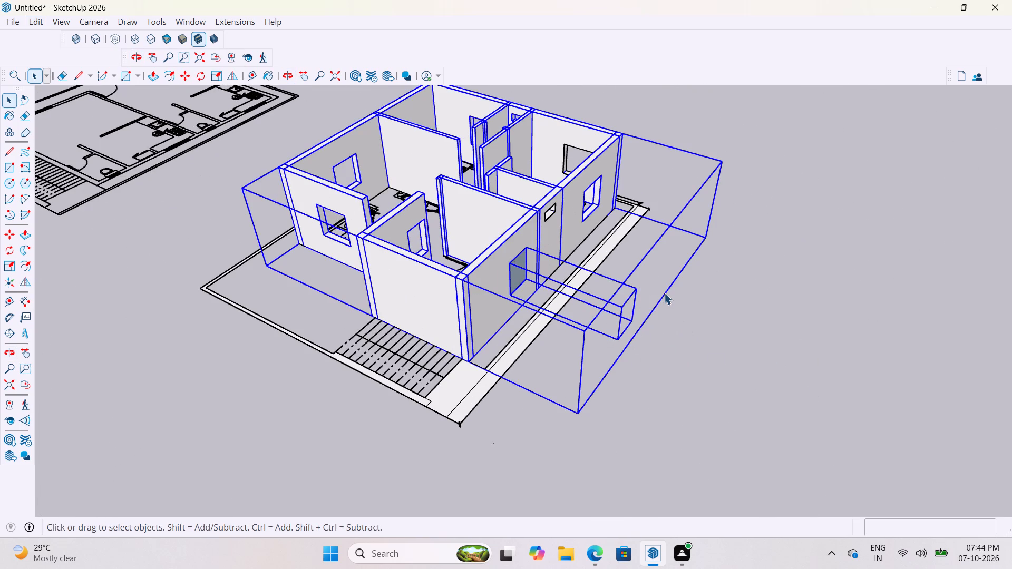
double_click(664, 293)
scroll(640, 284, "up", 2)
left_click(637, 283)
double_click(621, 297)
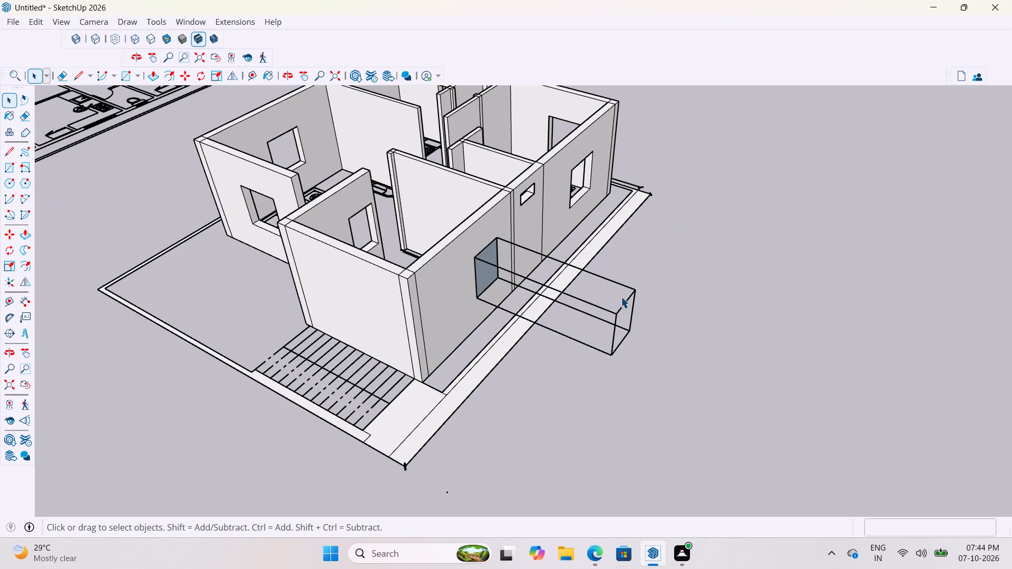
Reopen the walls group and delete the long box edges between the window outline and the outer end outline.
scroll(583, 309, "up", 3)
double_click(443, 232)
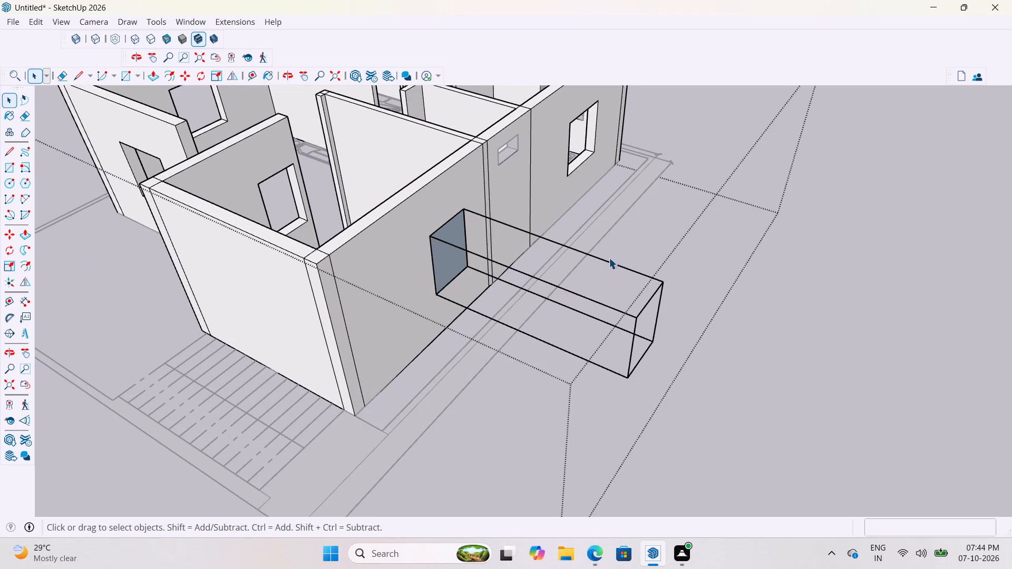
left_click_drag(609, 257, 584, 347)
key("Delete")
scroll(572, 338, "up", 3)
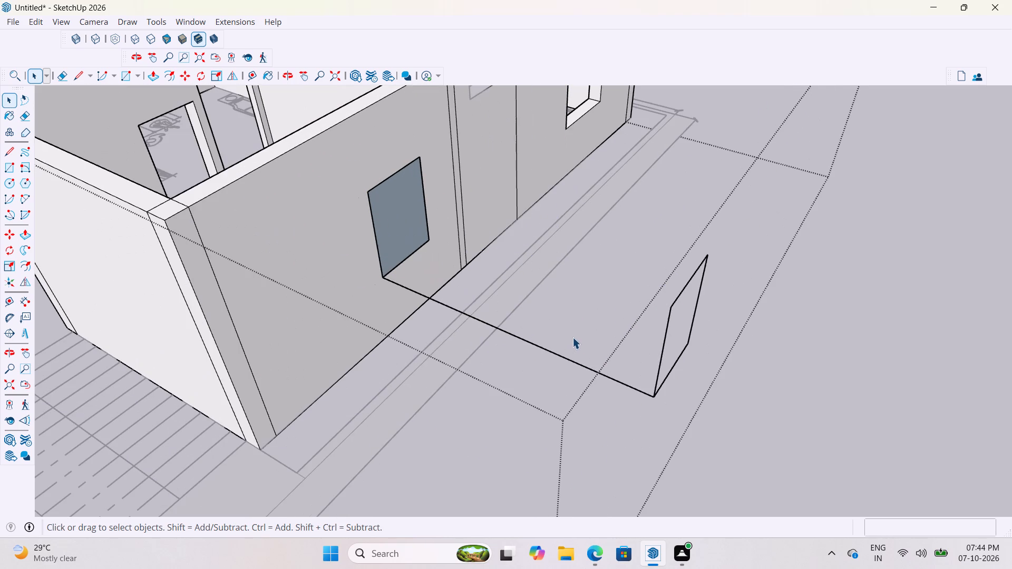
left_click_drag(571, 322, 547, 377)
key("Delete")
Delete the face filling the bedroom window outline on the wall's outer side.
scroll(400, 179, "up", 1)
middle_click_drag(404, 181, 624, 229)
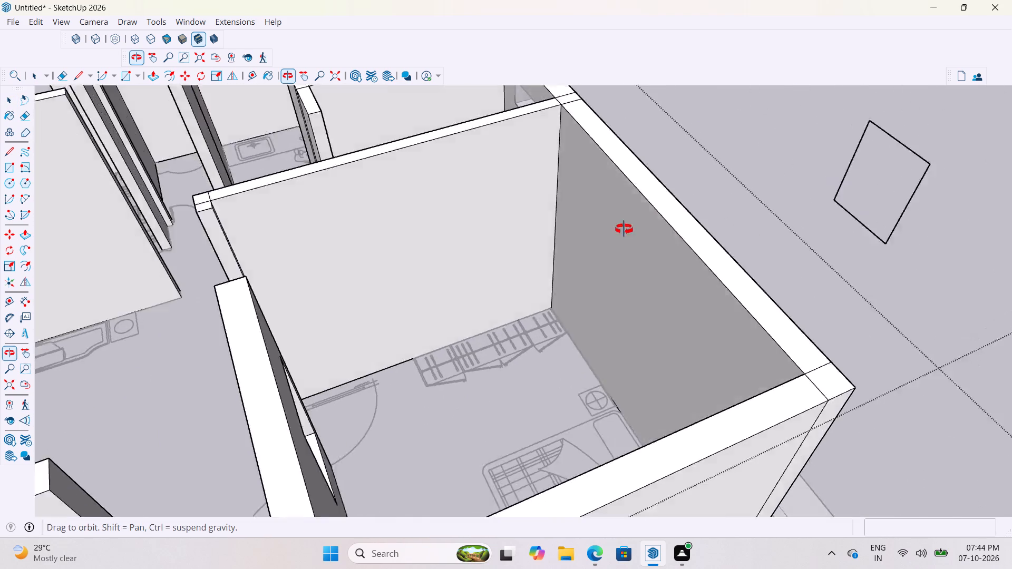
middle_click_drag(624, 229, 339, 230)
scroll(381, 225, "up", 10)
middle_click_drag(386, 212, 451, 204)
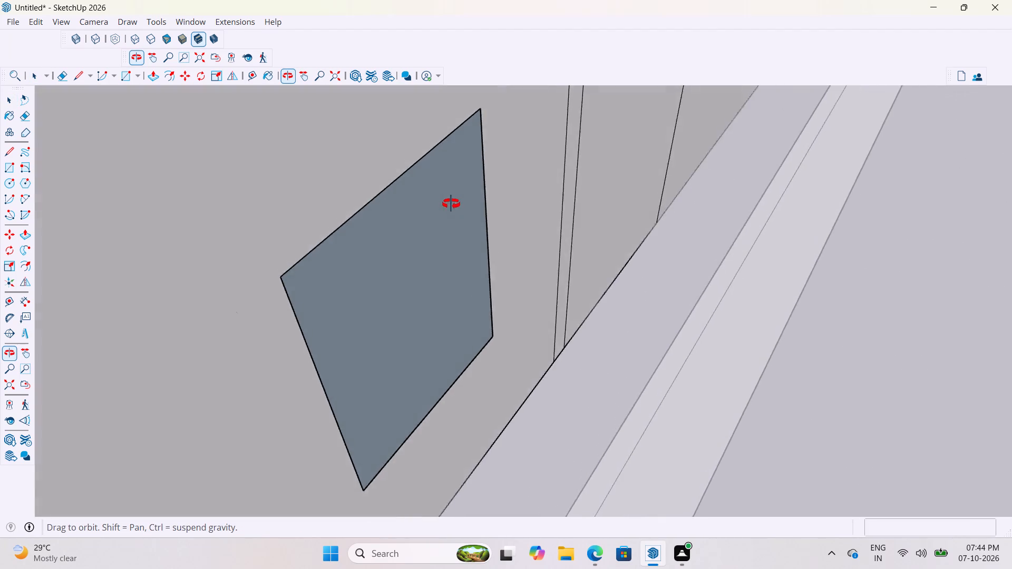
middle_click_drag(451, 204, 367, 204)
left_click(351, 238)
scroll(406, 297, "down", 8)
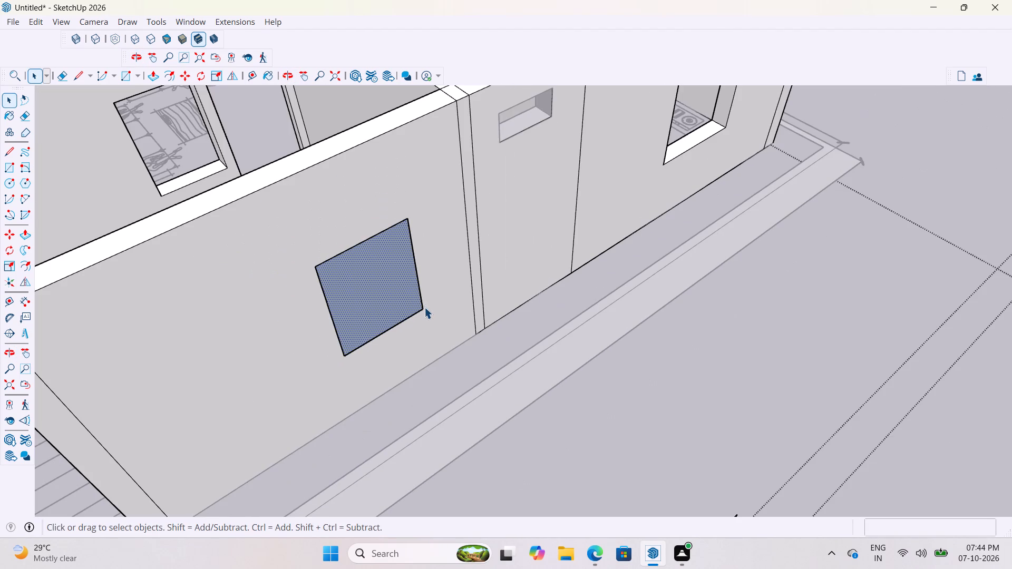
key("Delete")
Push/Pull the narrow vertical face at the bedroom's inner corner about 2' 3/8" along the wall to the window's near edge.
scroll(382, 257, "up", 2)
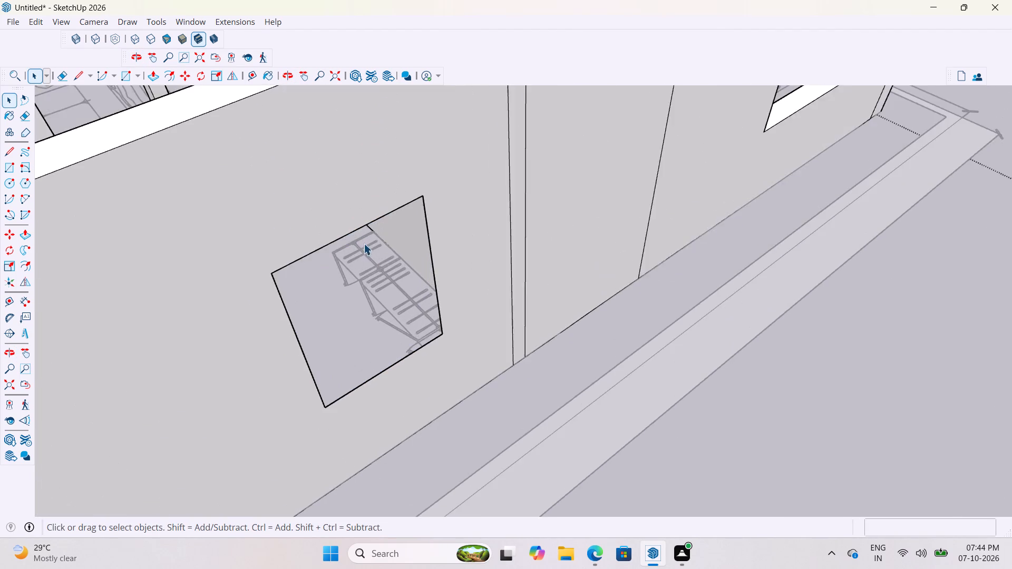
scroll(364, 243, "up", 2)
middle_click_drag(361, 243, 699, 296)
scroll(636, 337, "up", 2)
scroll(615, 318, "down", 5)
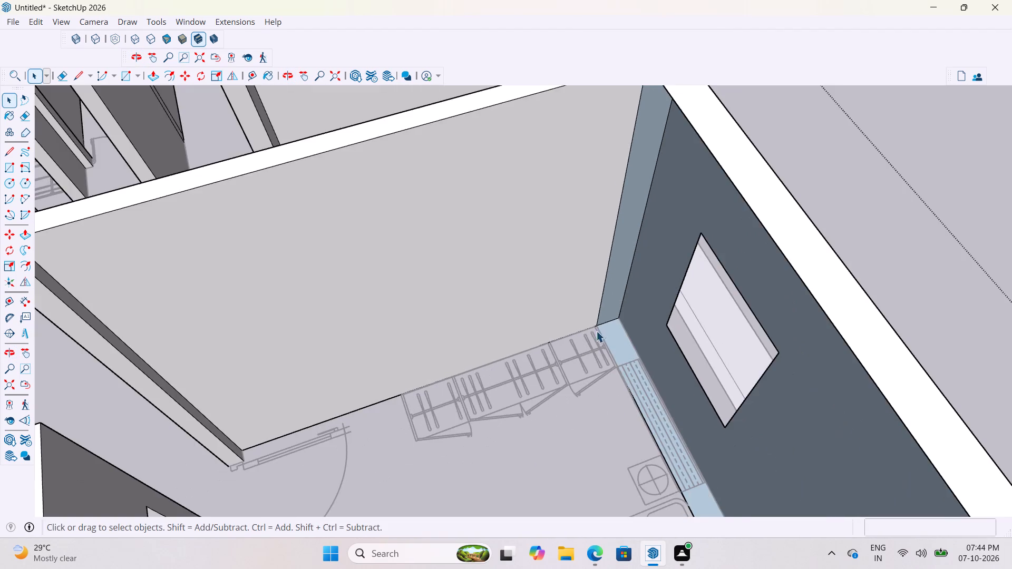
scroll(596, 331, "down", 3)
middle_click_drag(632, 355, 688, 348)
scroll(687, 354, "up", 3)
middle_click_drag(703, 339, 743, 358)
scroll(683, 348, "up", 1)
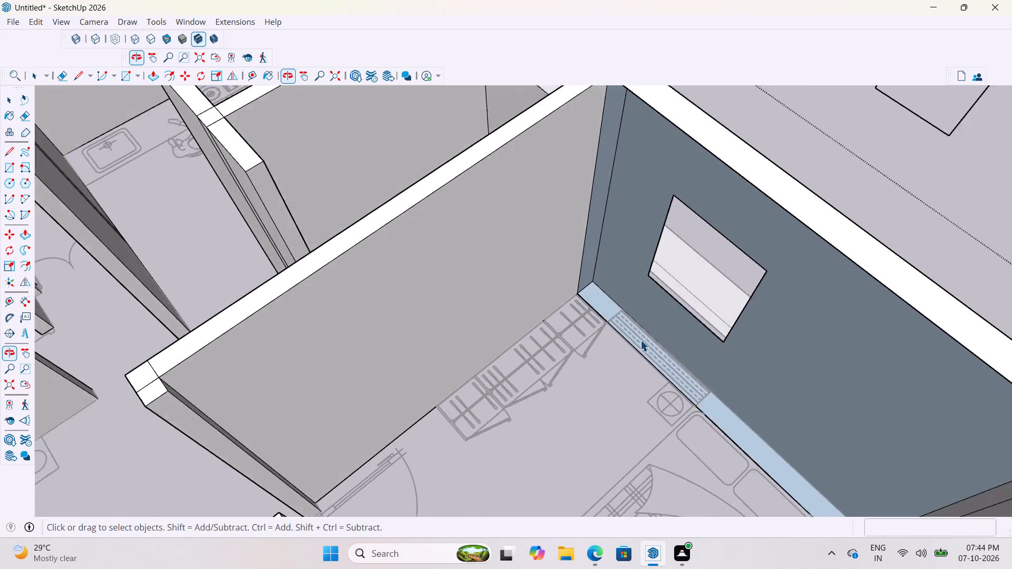
scroll(580, 309, "down", 8)
key("p")
scroll(579, 257, "up", 3)
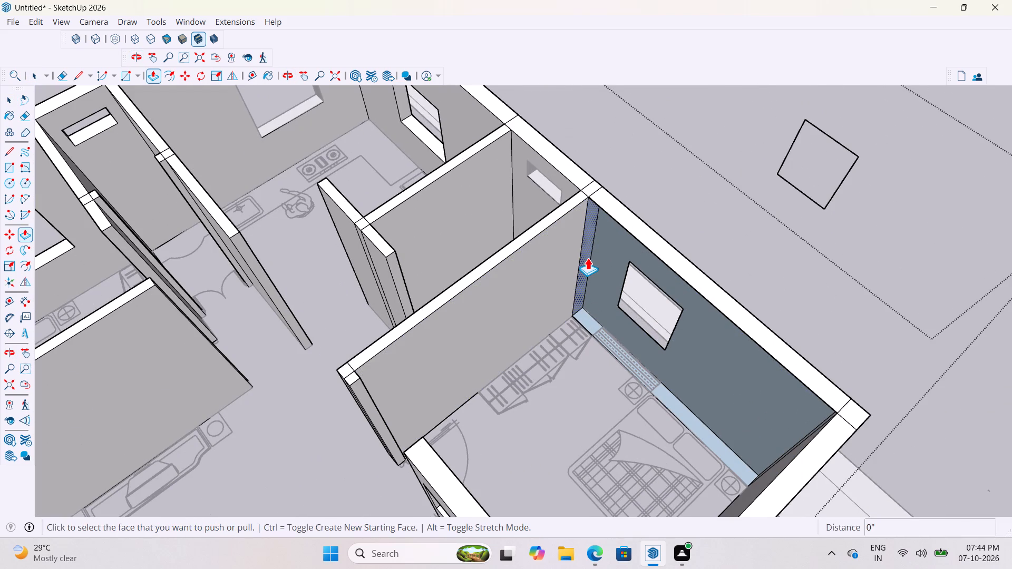
left_click(588, 258)
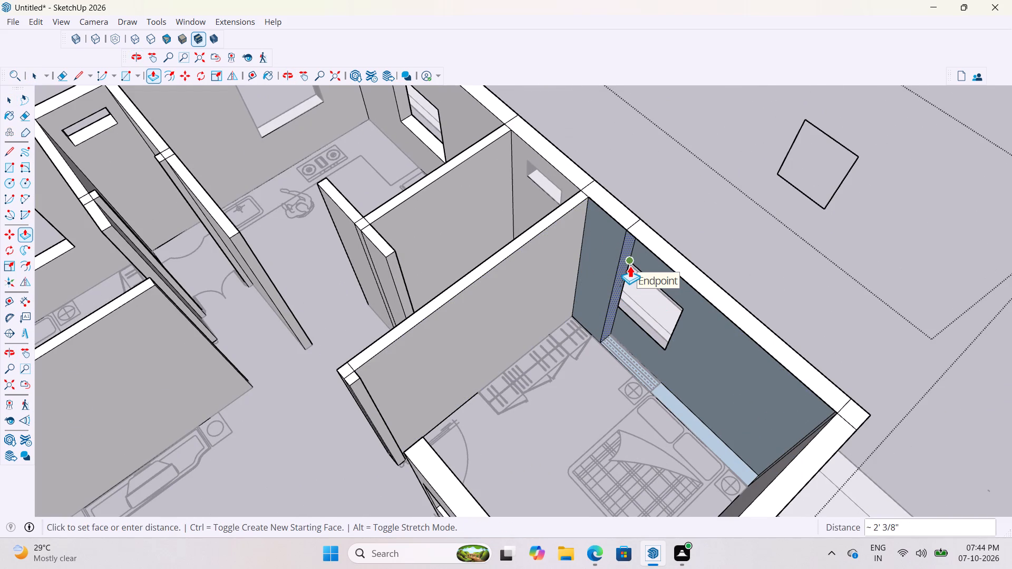
left_click(628, 268)
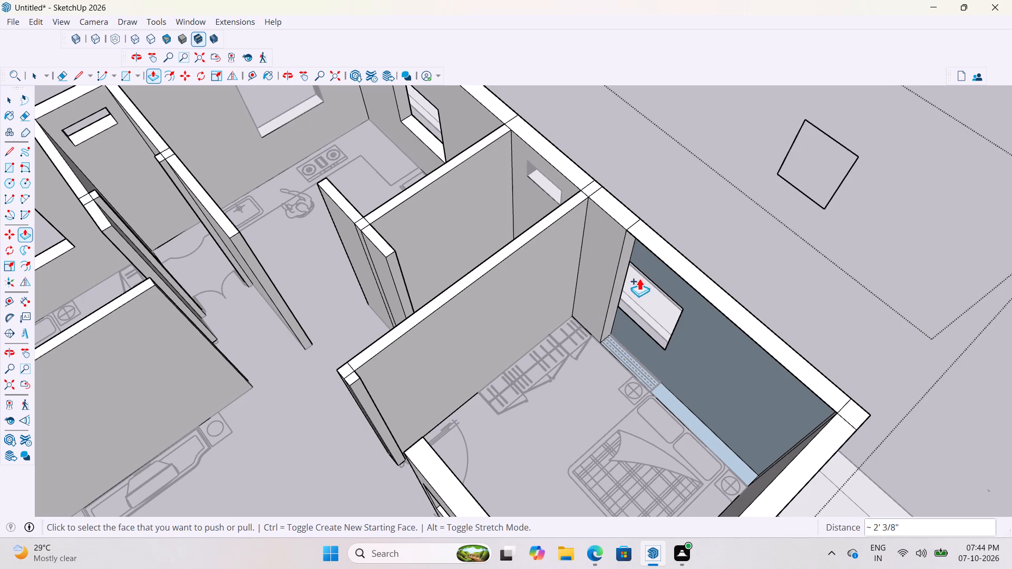
Push/Pull the floor-level strip along the bedroom's window wall up 3' to the window opening's bottom corner.
scroll(632, 270, "down", 4)
middle_click_drag(669, 313, 685, 271)
scroll(642, 316, "up", 10)
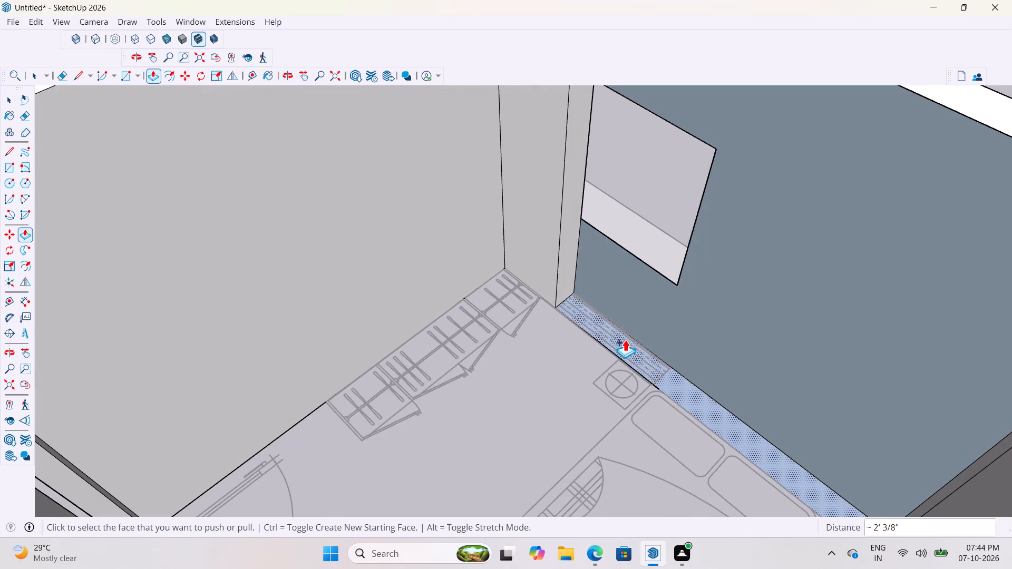
left_click(639, 354)
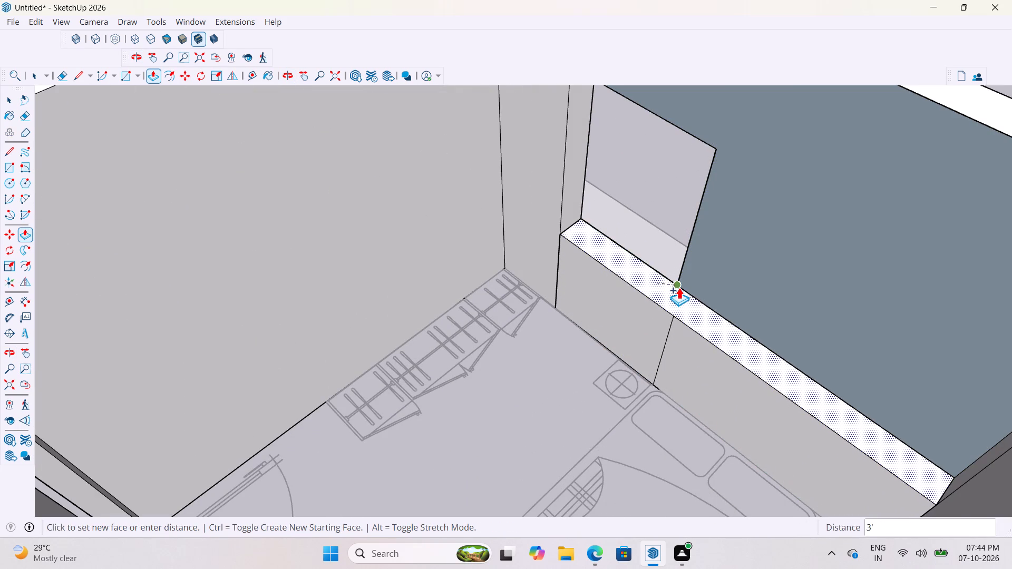
left_click(679, 287)
scroll(622, 301, "down", 4)
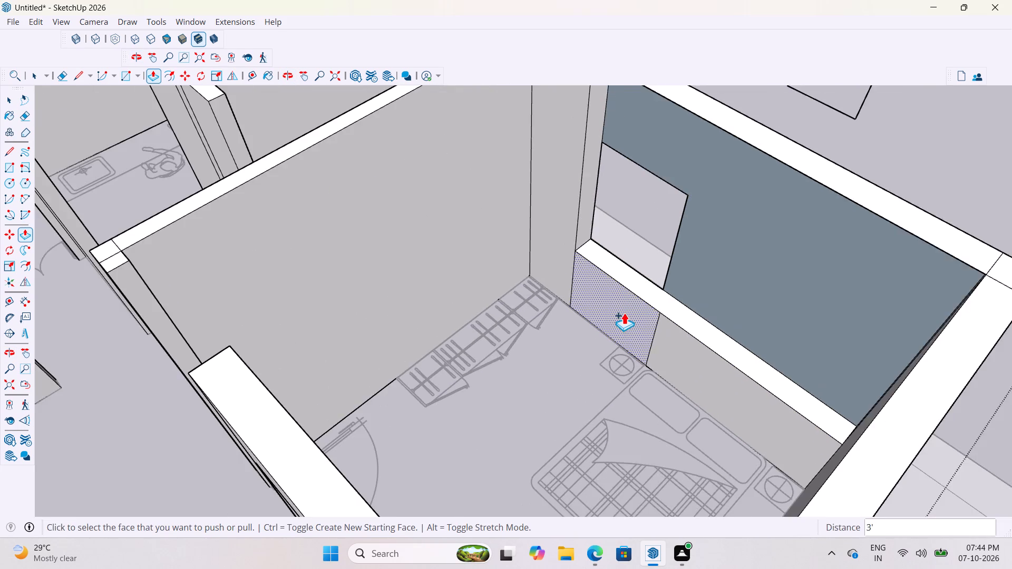
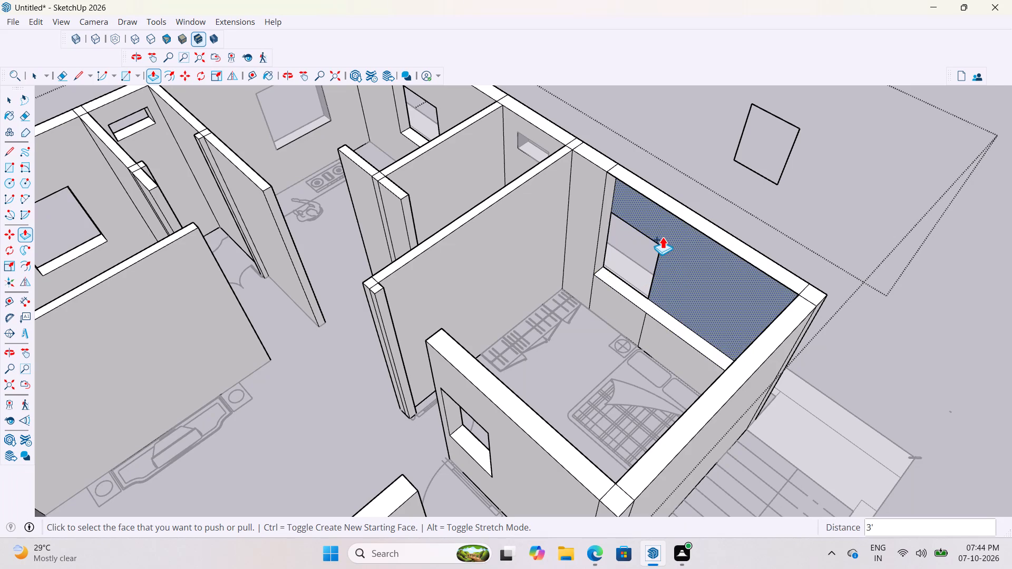
Finish editing the walls group and return to the whole house model.
scroll(663, 237, "up", 5)
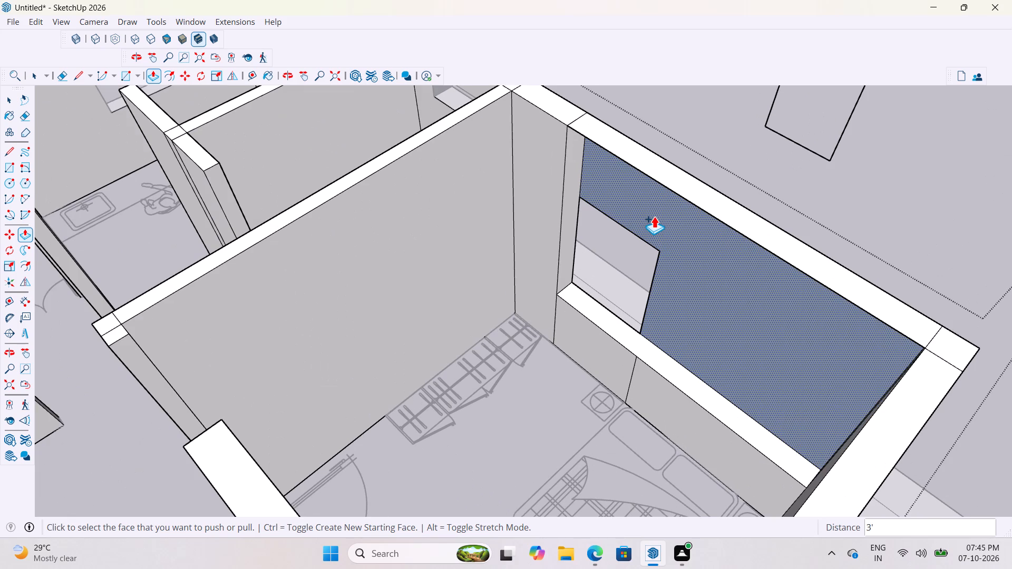
scroll(653, 217, "down", 11)
key("space")
key("space")
left_click(921, 302)
scroll(727, 282, "up", 2)
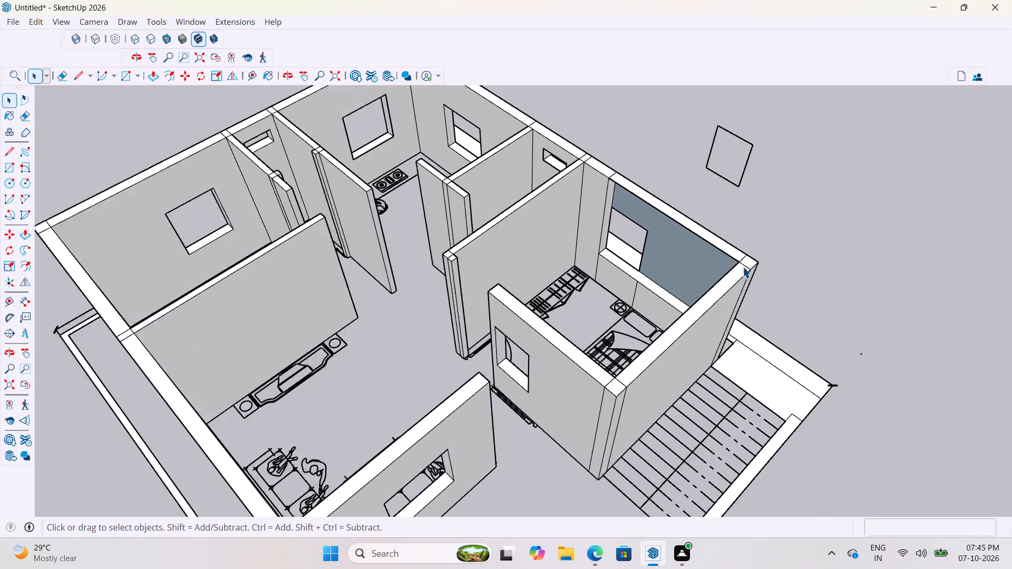
scroll(743, 267, "up", 2)
middle_click_drag(797, 281, 726, 283)
scroll(613, 261, "down", 10)
middle_click_drag(774, 414, 610, 407)
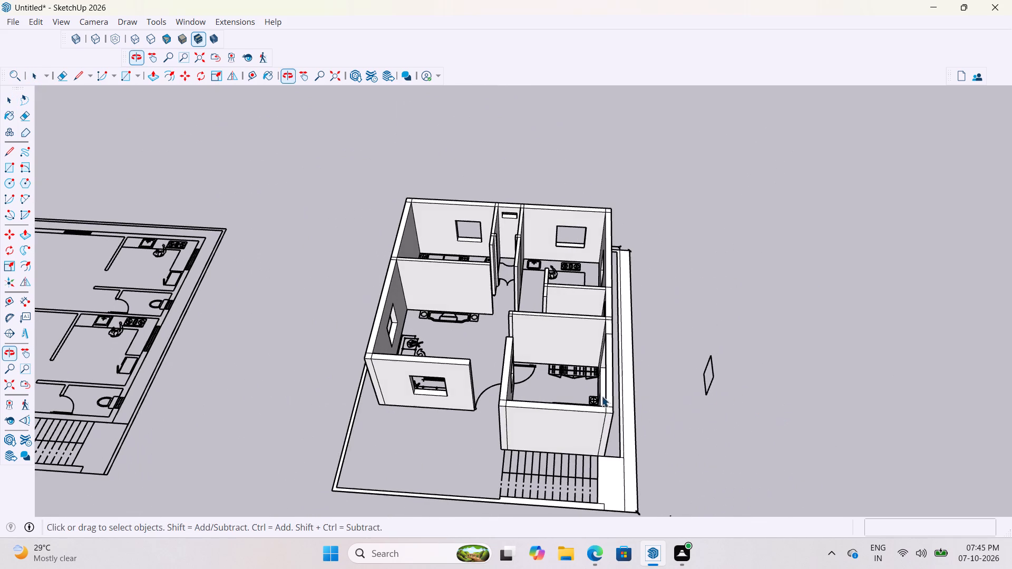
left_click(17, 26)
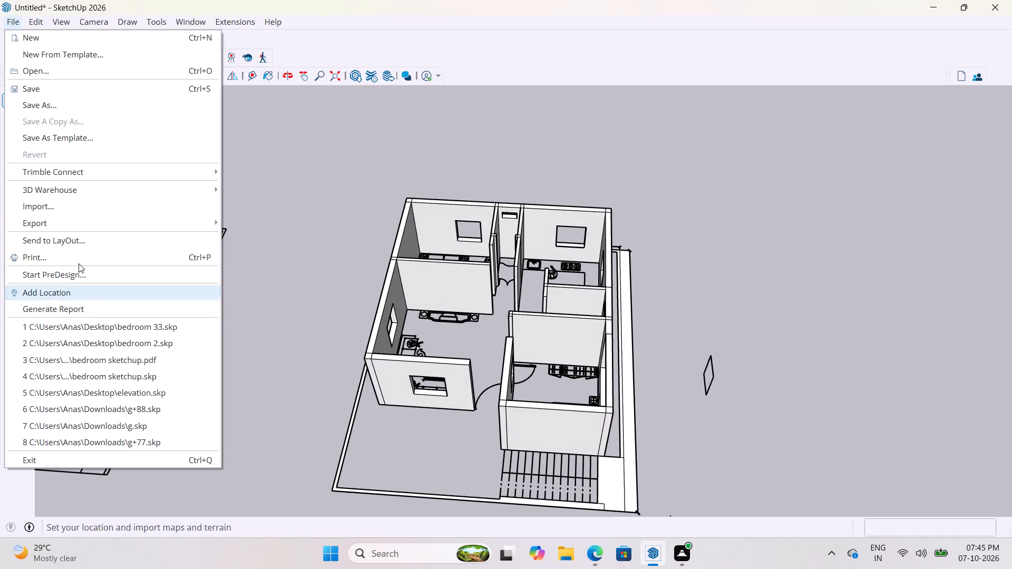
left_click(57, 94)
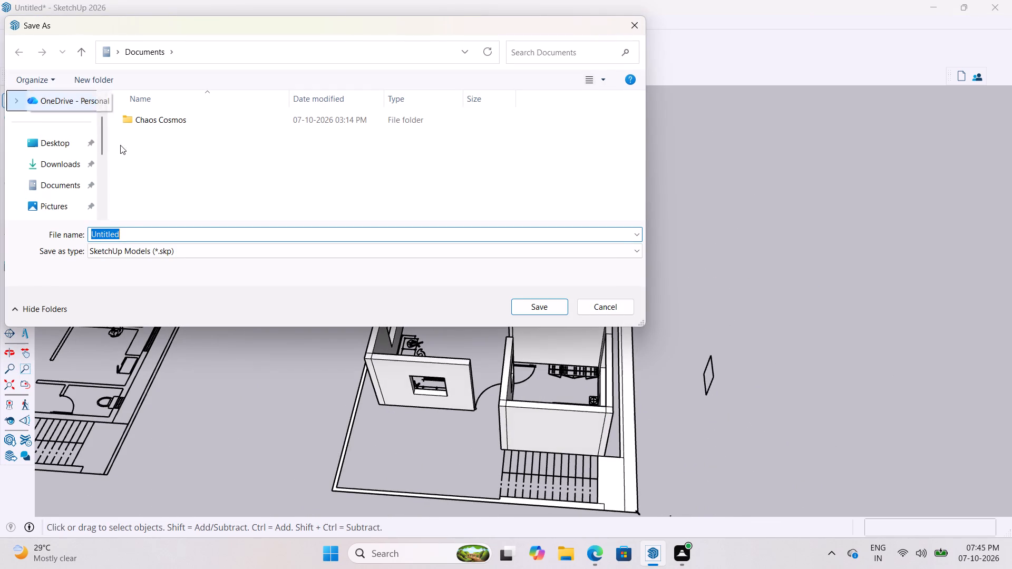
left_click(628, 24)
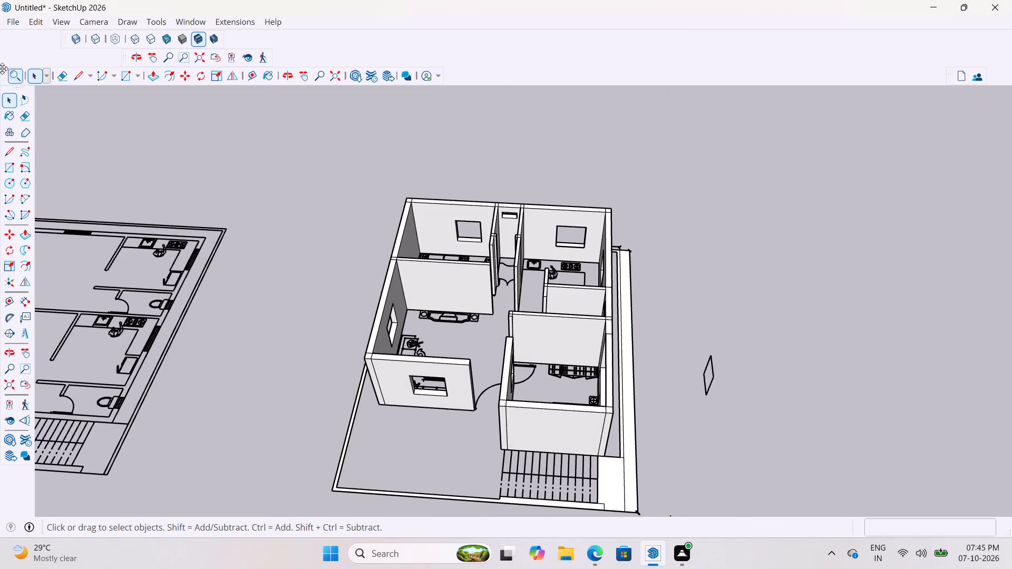
Save the model to the Desktop as a SketchUp file named mam.
left_click(9, 19)
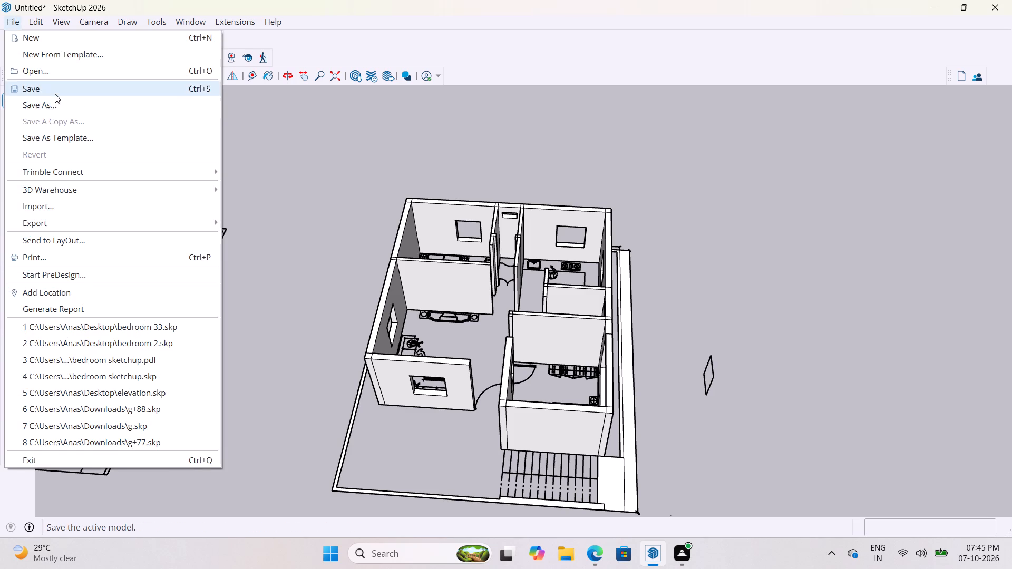
left_click(55, 94)
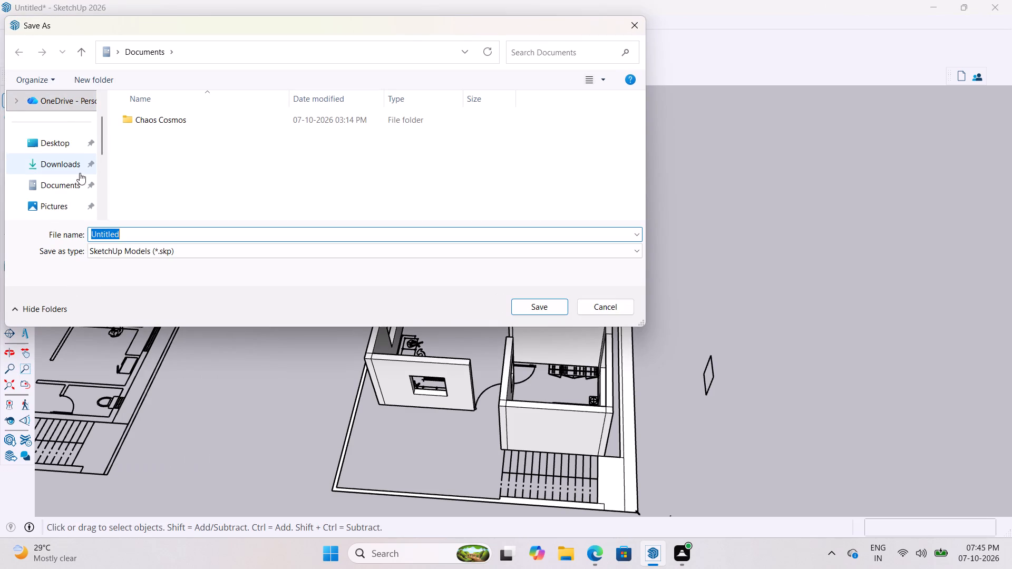
scroll(74, 199, "down", 5)
scroll(69, 183, "up", 3)
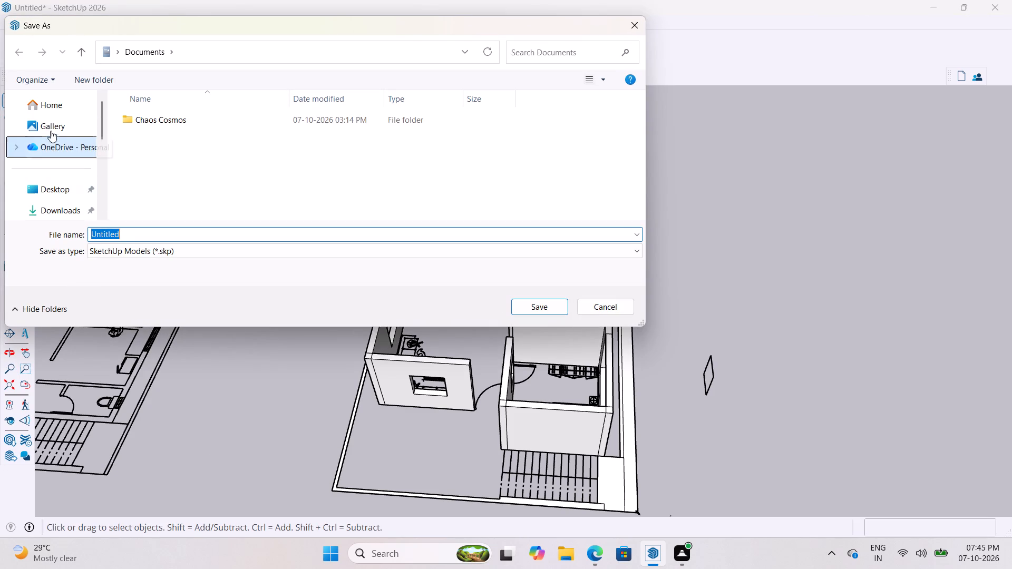
left_click(65, 196)
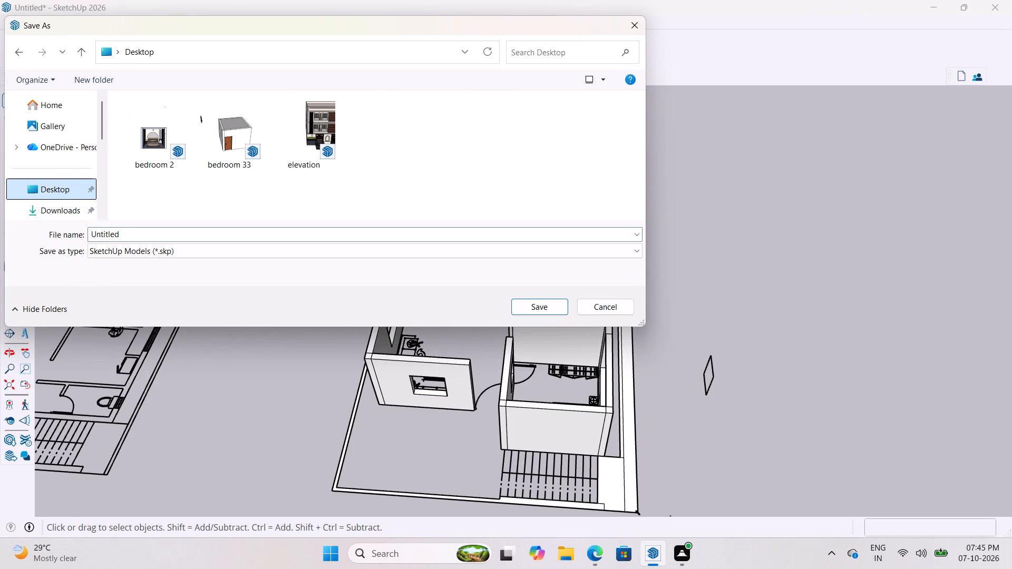
left_click(126, 236)
key("BackSpace")
type("mam")
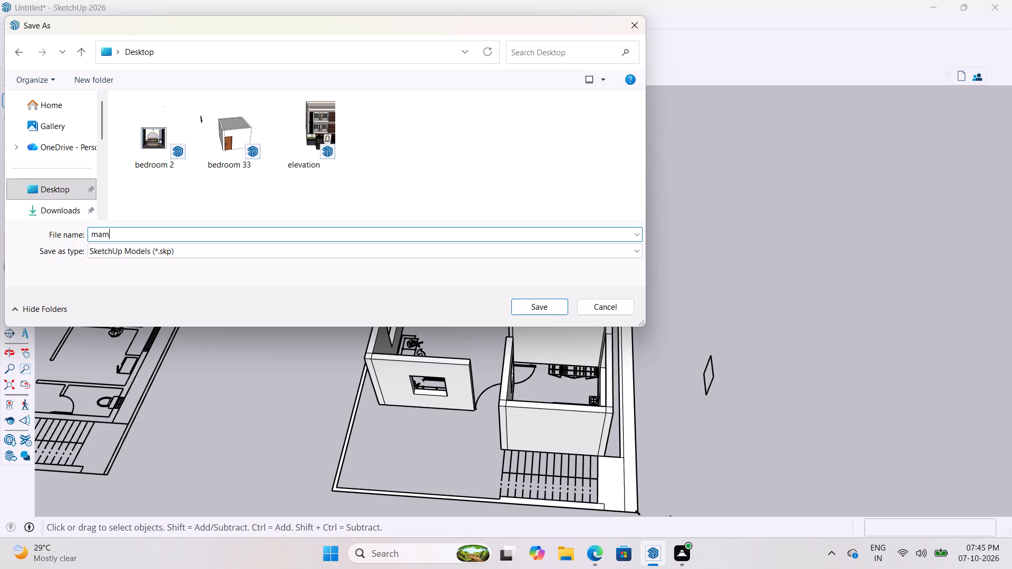
left_click(523, 310)
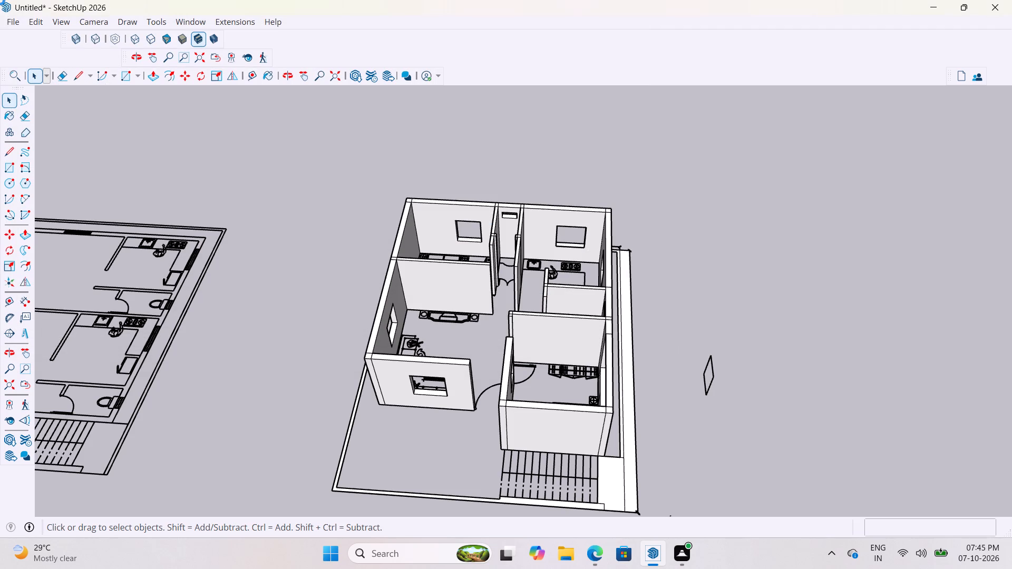
Exit SketchUp with the model saved.
left_click(4, 27)
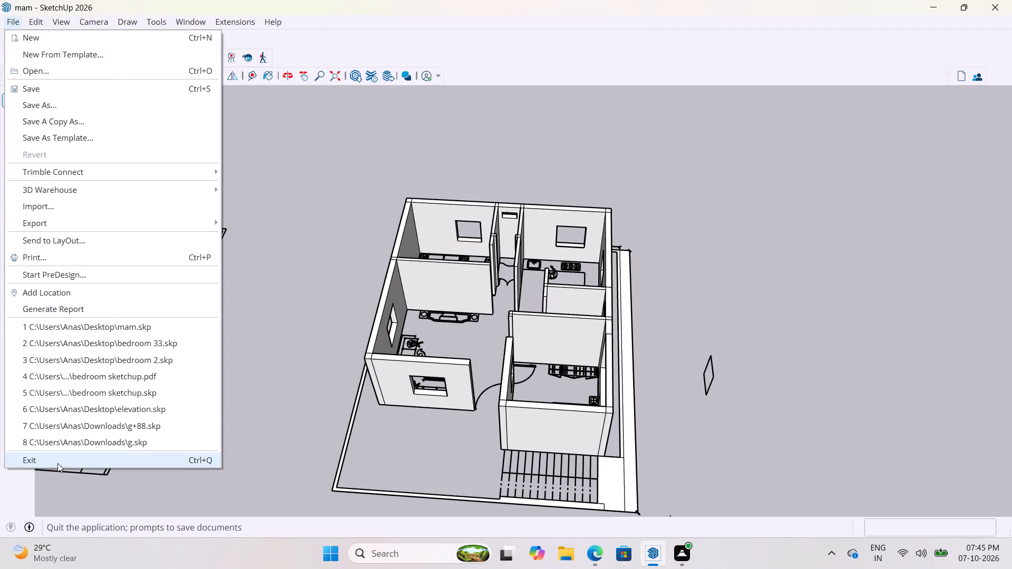
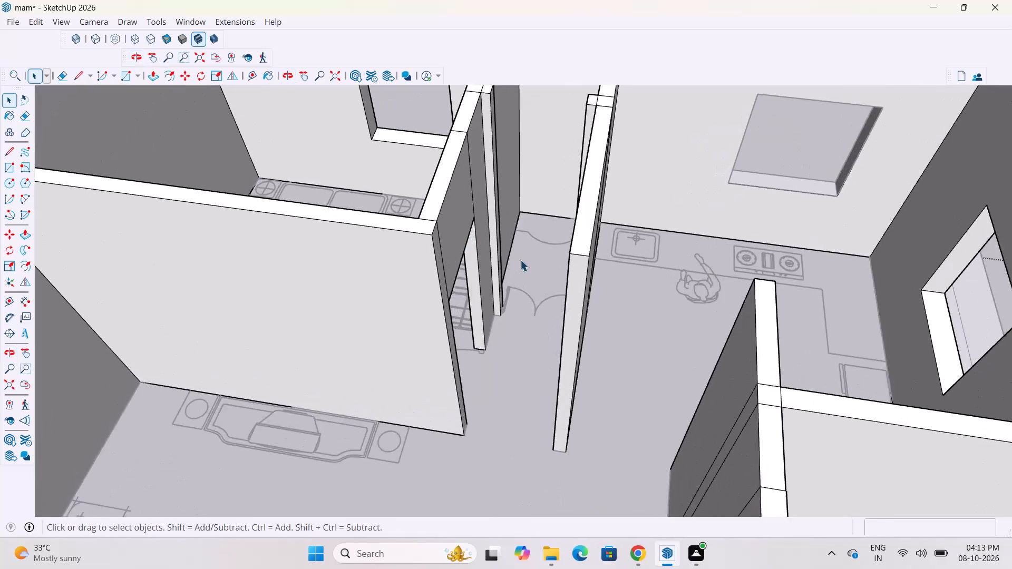
Examine the house's interior walls and the passage between the bedroom and the kitchen from several angles.
scroll(516, 266, "down", 11)
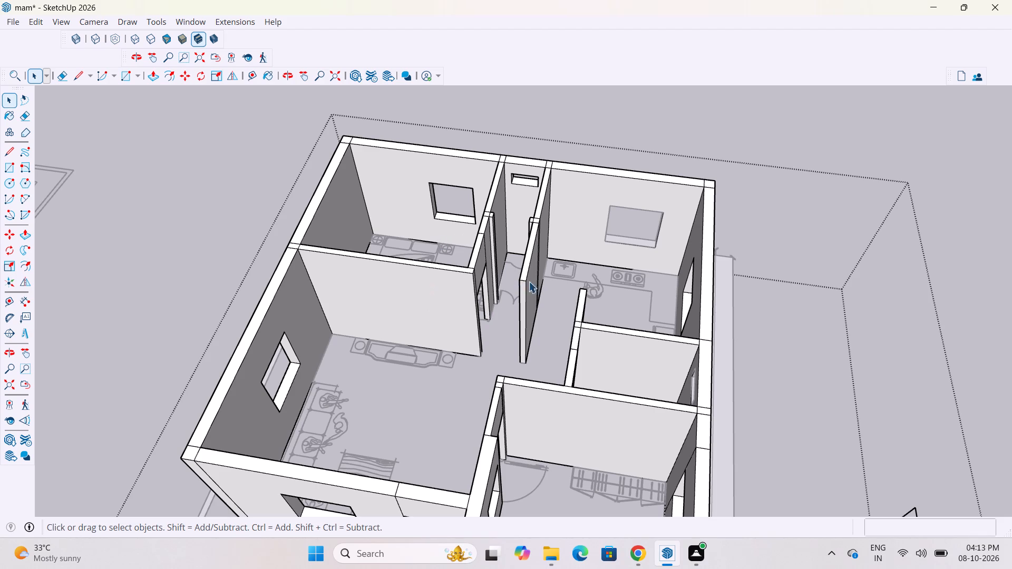
scroll(567, 332, "up", 3)
middle_click_drag(598, 331, 612, 333)
scroll(529, 278, "up", 4)
scroll(480, 298, "down", 4)
scroll(425, 147, "up", 7)
middle_click_drag(512, 214, 542, 229)
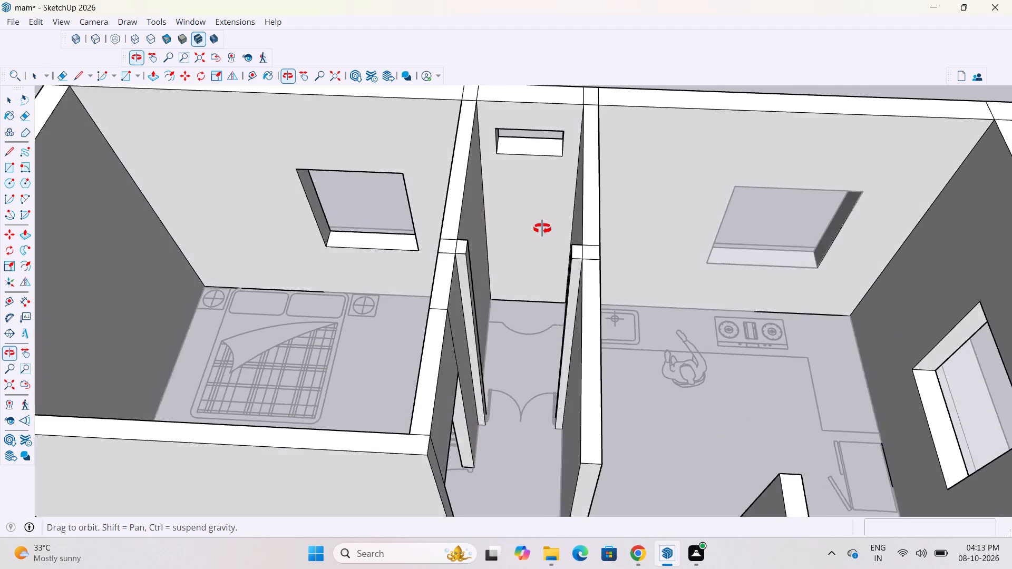
middle_click_drag(542, 229, 544, 230)
scroll(487, 258, "up", 3)
key("r")
scroll(452, 284, "down", 8)
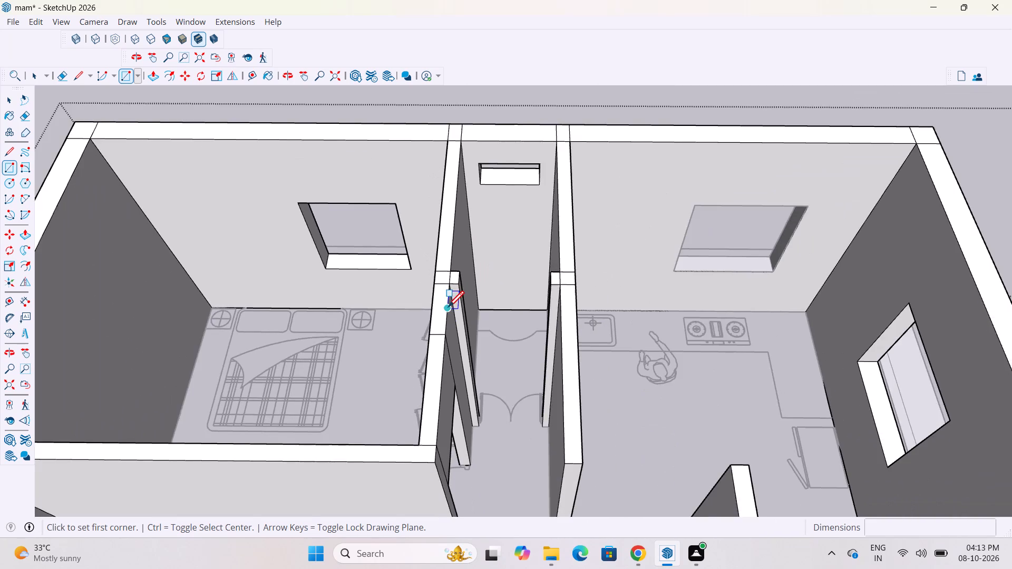
scroll(450, 307, "down", 4)
scroll(491, 364, "up", 4)
middle_click_drag(488, 367, 585, 327)
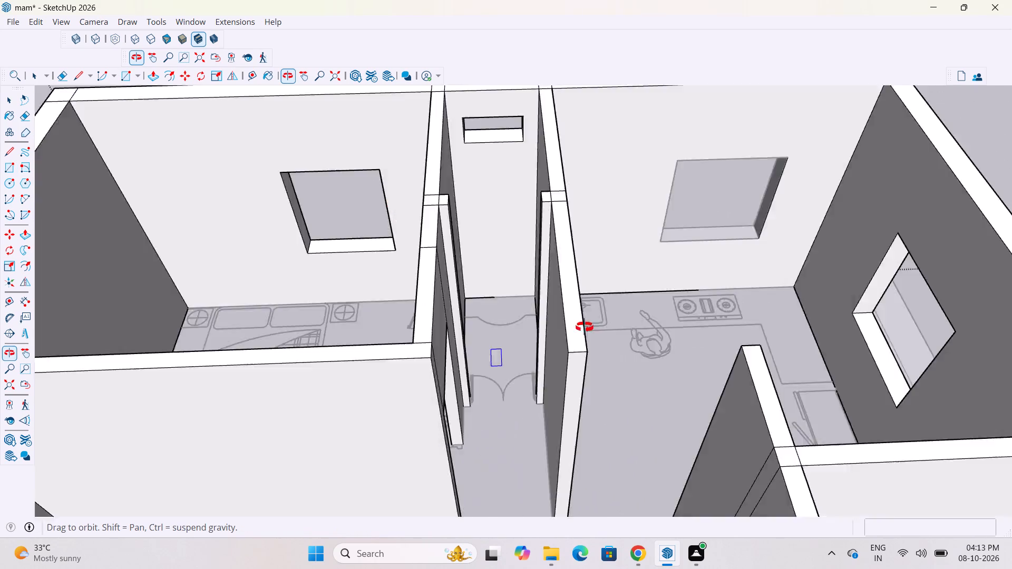
middle_click_drag(585, 327, 479, 369)
scroll(469, 342, "down", 18)
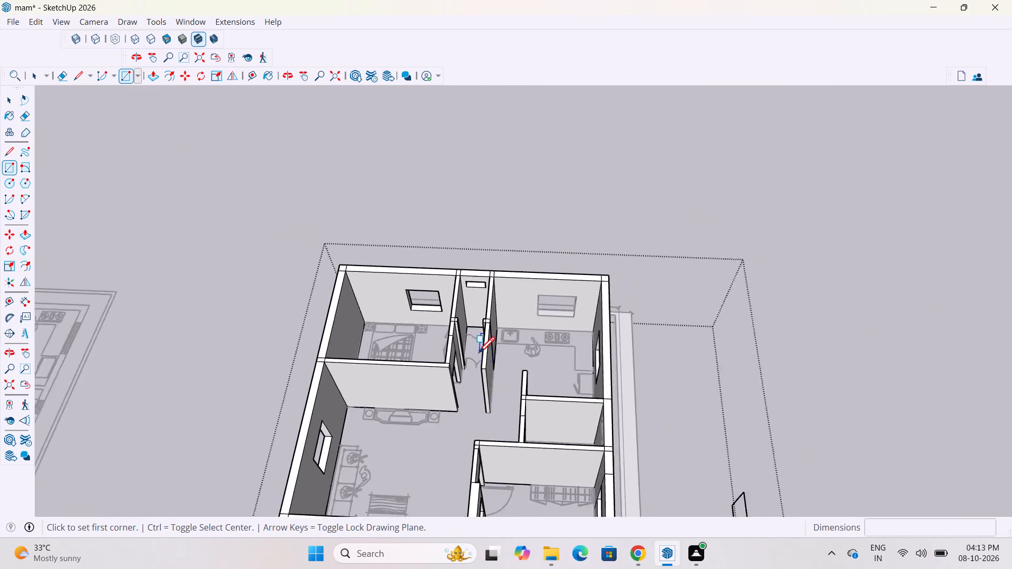
scroll(479, 355, "down", 3)
middle_click_drag(502, 376, 280, 416)
scroll(378, 331, "up", 5)
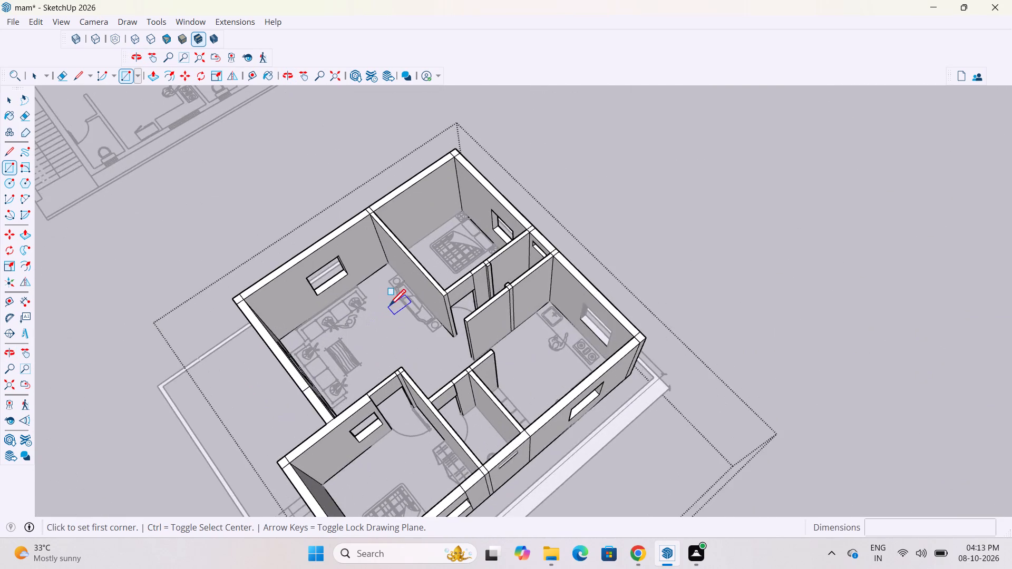
scroll(390, 307, "up", 5)
scroll(392, 308, "down", 4)
middle_click_drag(395, 316, 592, 269)
scroll(551, 249, "down", 2)
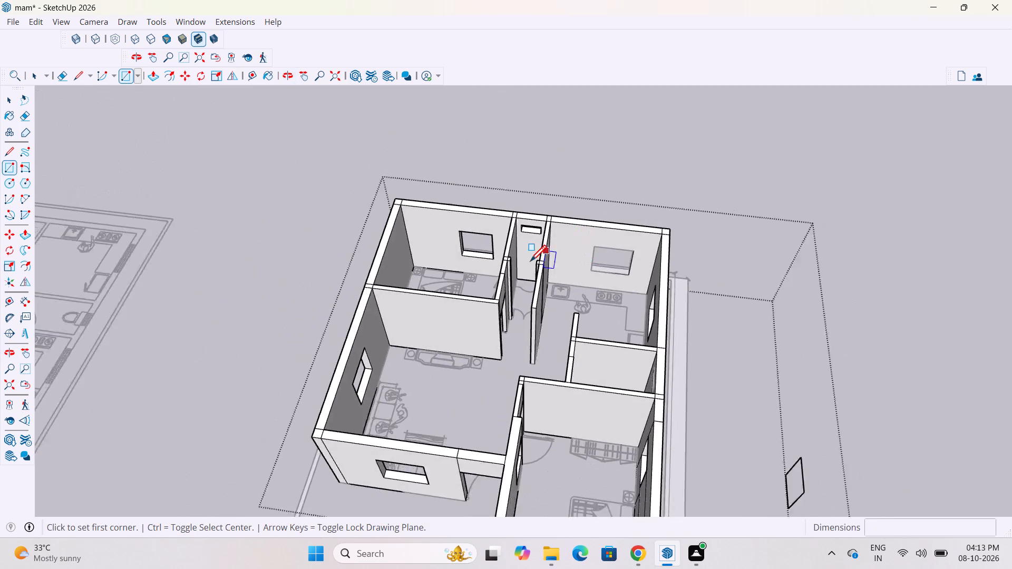
scroll(530, 263, "down", 9)
scroll(535, 296, "up", 17)
middle_click_drag(557, 271, 686, 241)
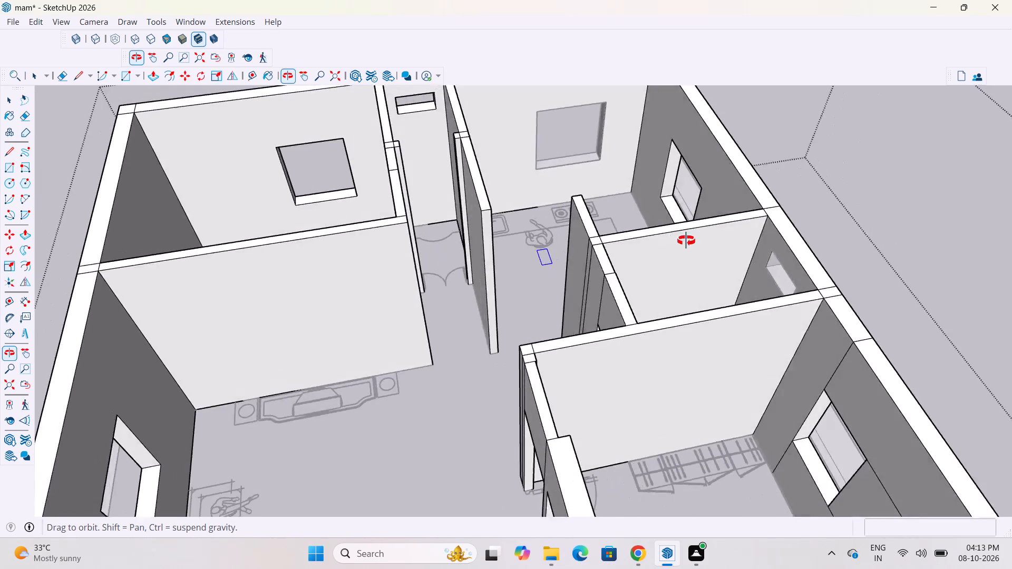
middle_click_drag(686, 241, 567, 278)
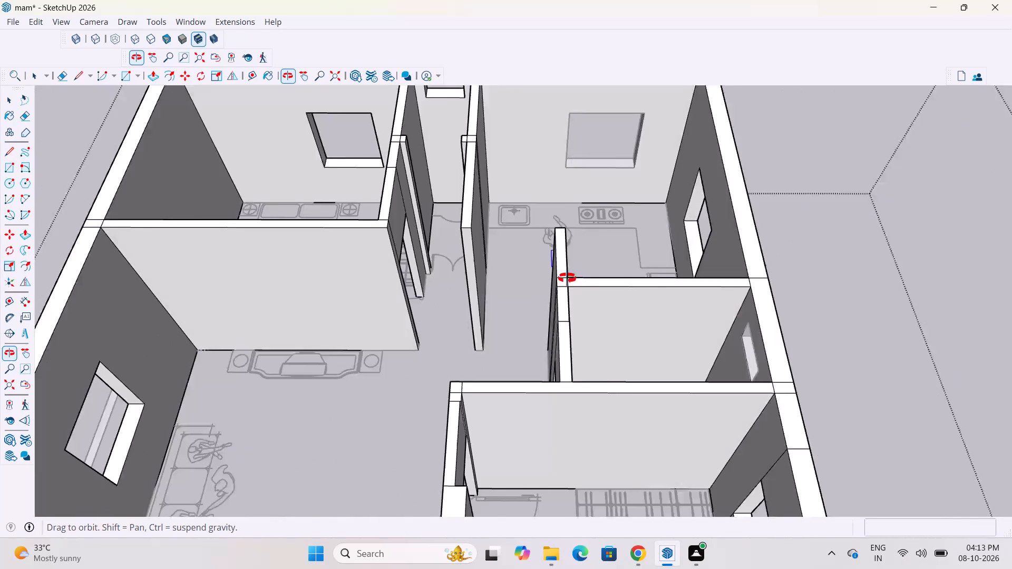
middle_click_drag(567, 278, 561, 278)
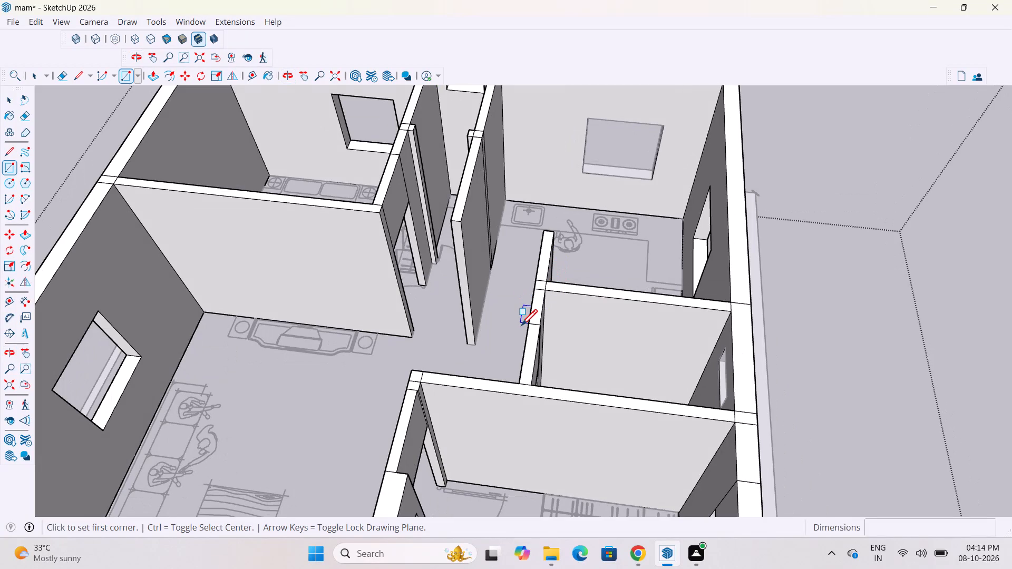
Draw a rectangle about 2' 6" by 5" across the tops of the small room's two door jambs.
scroll(439, 129, "up", 3)
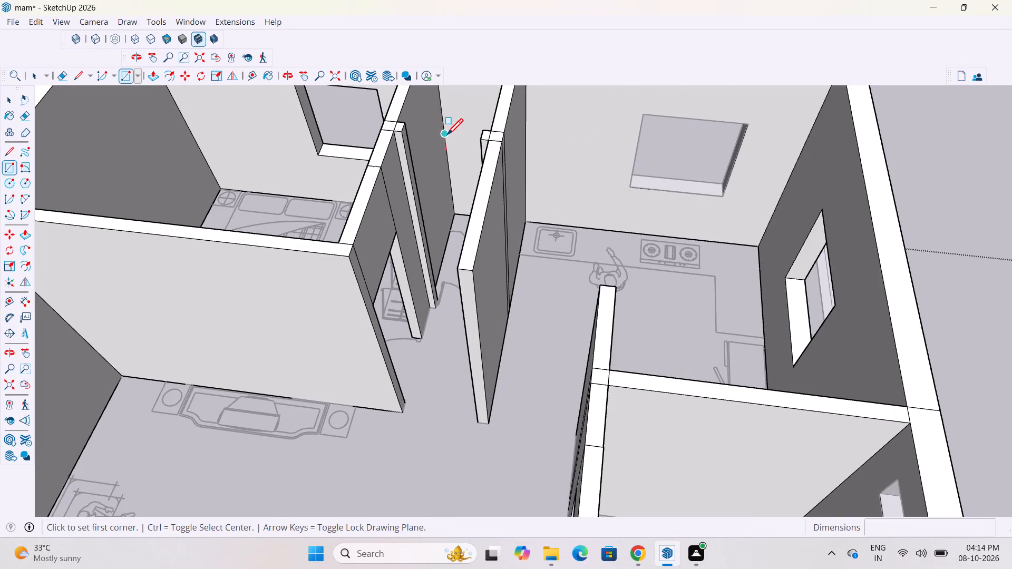
middle_click_drag(458, 141, 508, 162)
scroll(434, 144, "up", 5)
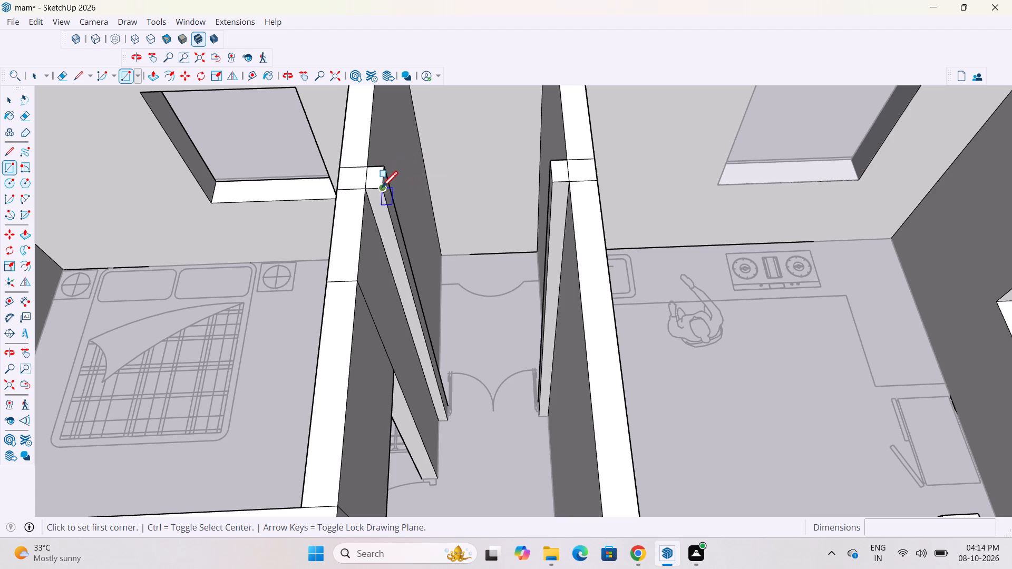
left_click(382, 190)
left_click(552, 162)
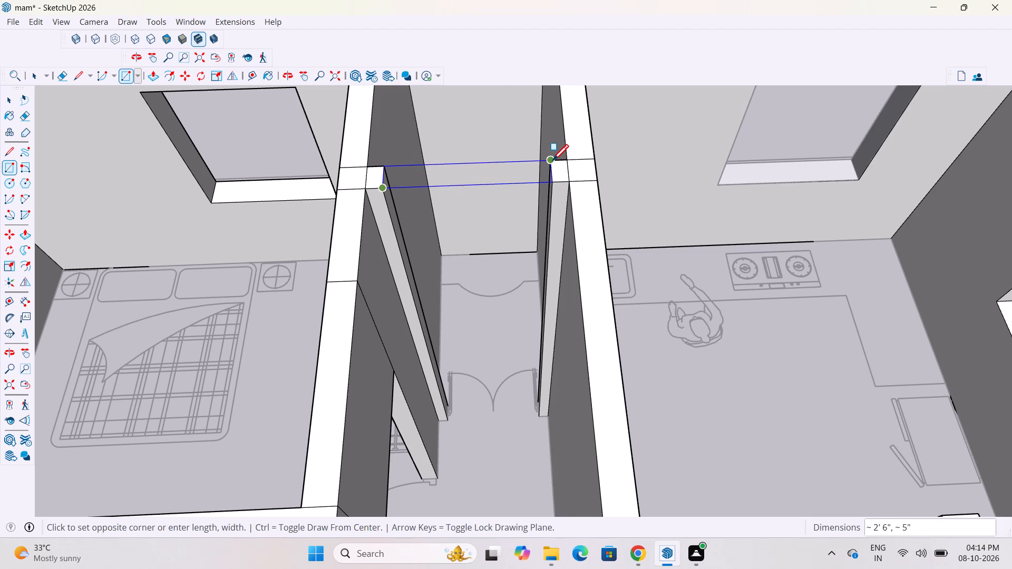
Delete the surplus faces around the new strip, including the one covering the top of the small room.
key("space")
left_click(515, 273)
key("Delete")
scroll(513, 307, "down", 3)
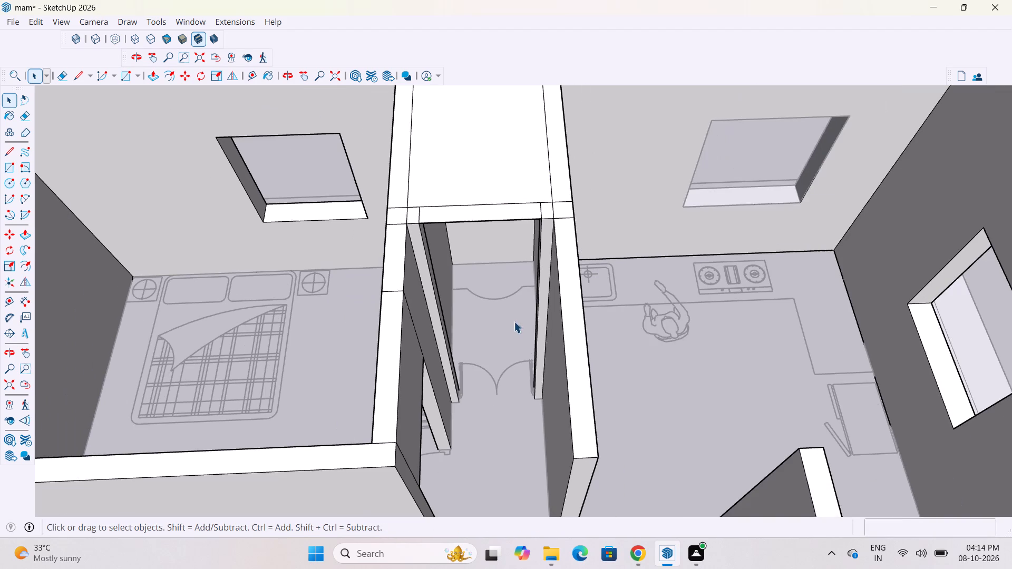
scroll(514, 321, "down", 1)
left_click(484, 126)
key("Delete")
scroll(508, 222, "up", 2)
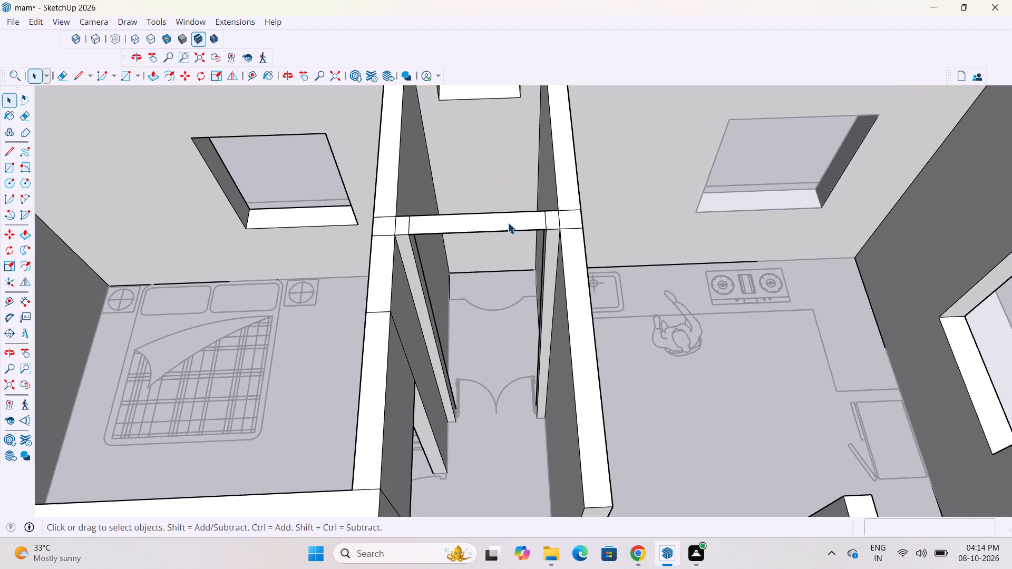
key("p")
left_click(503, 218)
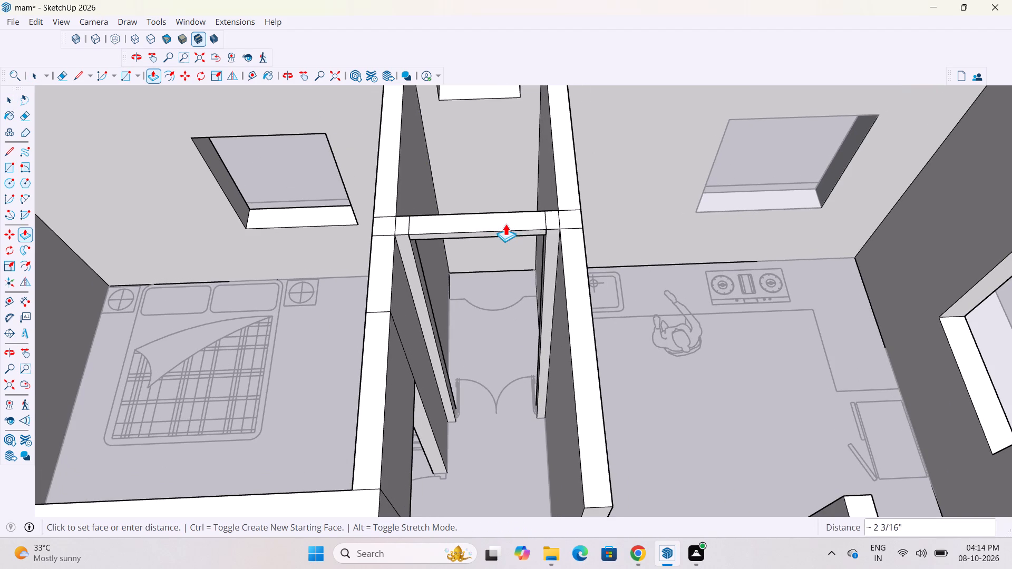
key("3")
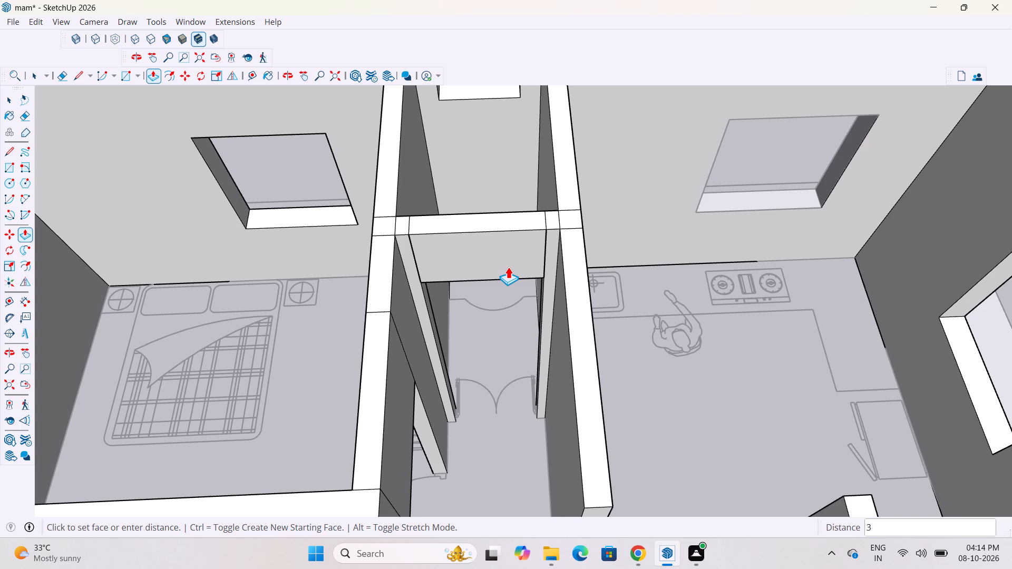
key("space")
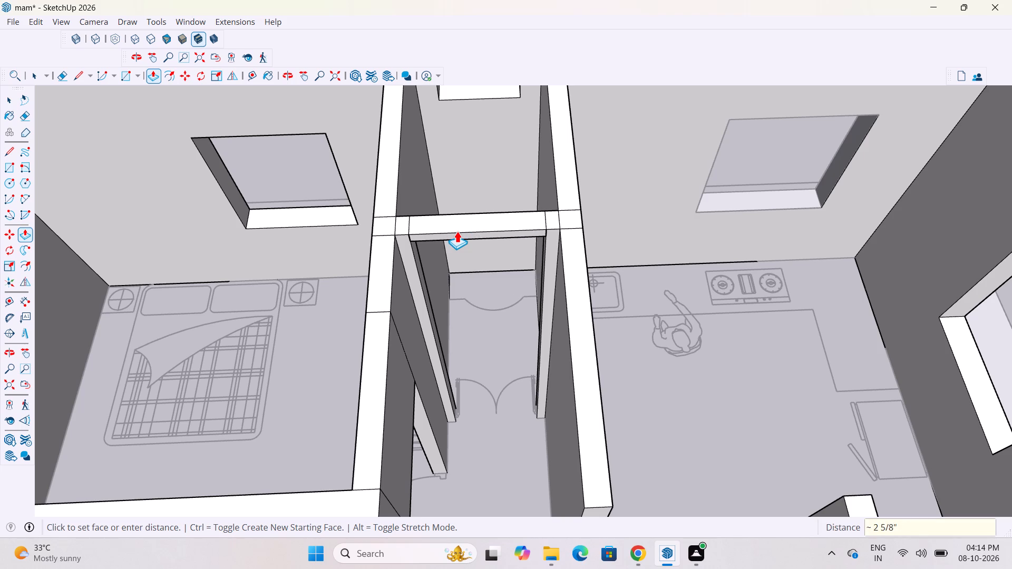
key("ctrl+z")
Push/Pull the strip above the small room's doorway down 3' as a lintel and leave the wall group.
left_click(497, 221)
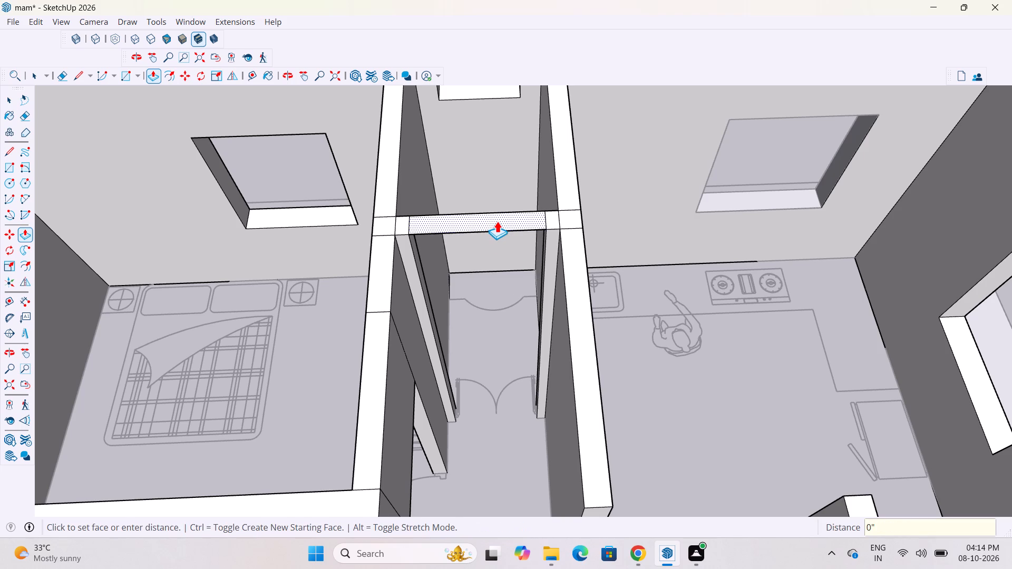
type("3'")
key("Return")
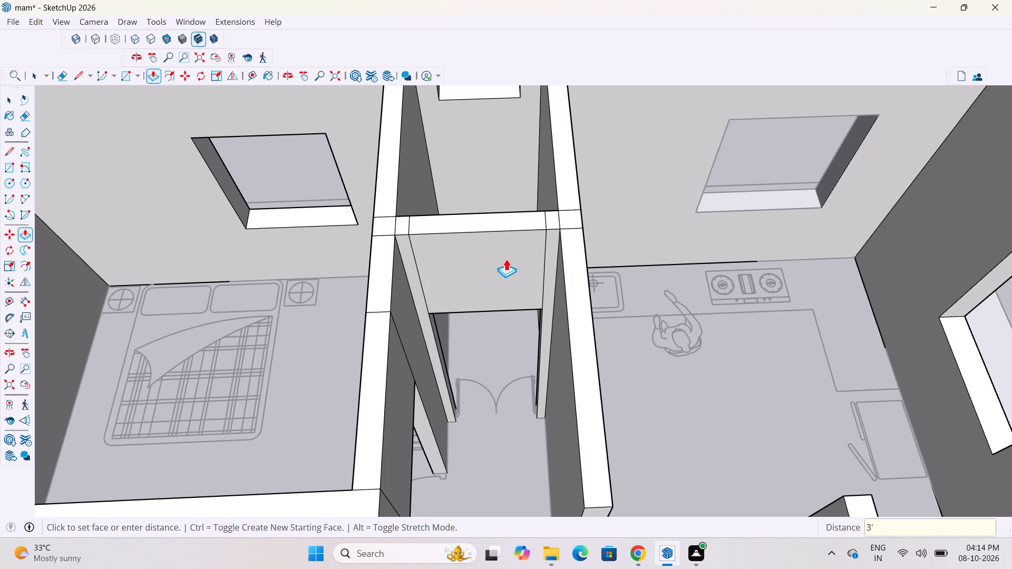
key("Return")
key("space")
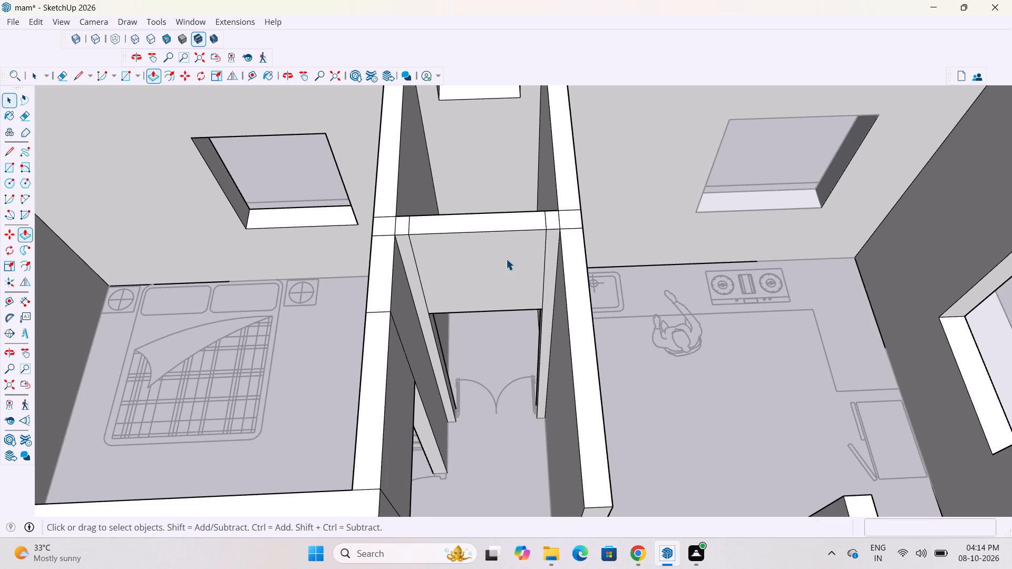
scroll(507, 286, "down", 10)
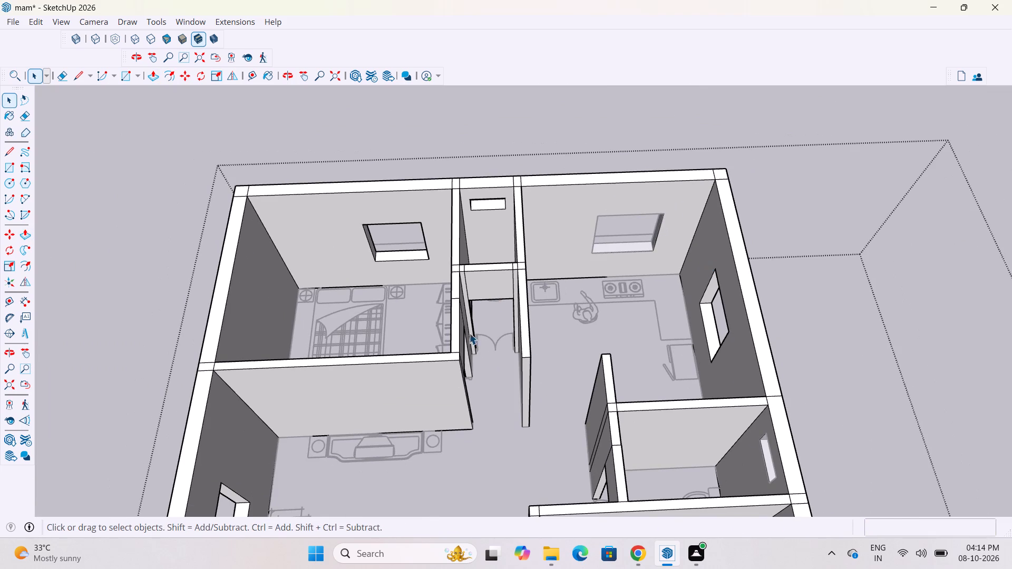
scroll(466, 327, "up", 4)
scroll(446, 332, "down", 10)
left_click(822, 231)
Delete the floor face between the stair plan and the boundary wall at the plot's front corner.
scroll(602, 224, "down", 2)
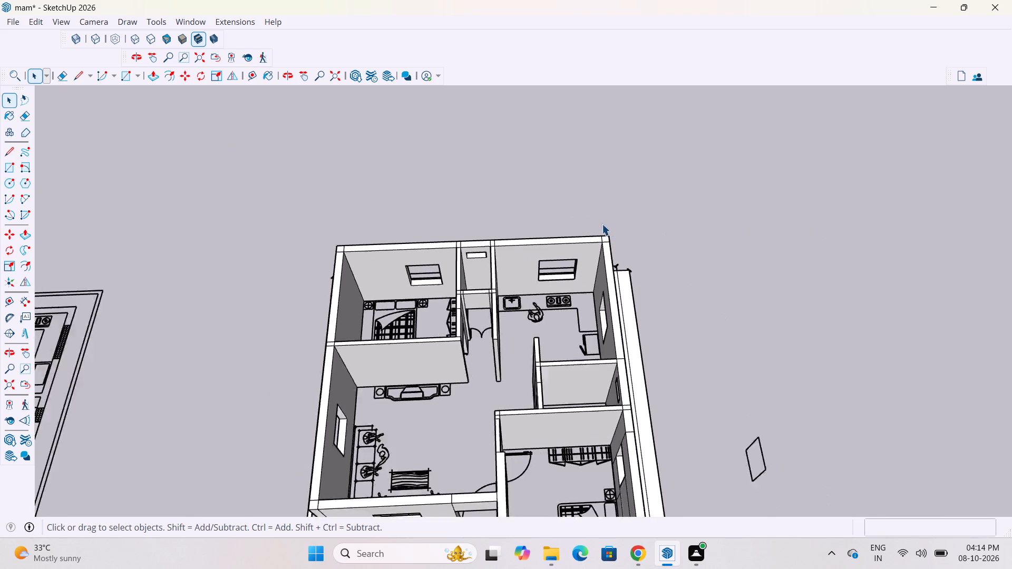
scroll(602, 224, "down", 7)
middle_click_drag(590, 359, 565, 327)
scroll(582, 371, "up", 10)
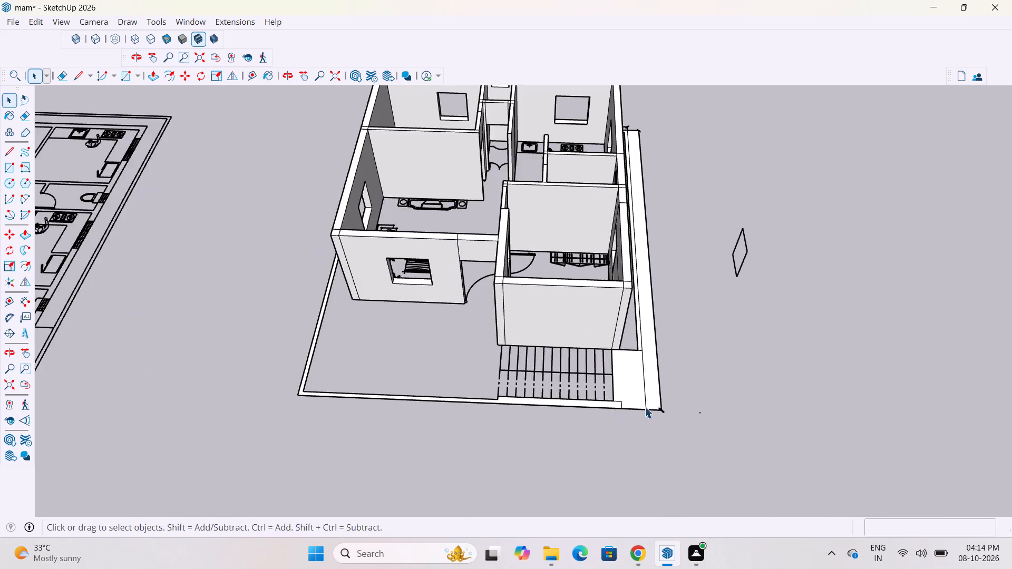
scroll(645, 407, "up", 6)
scroll(587, 368, "down", 5)
scroll(587, 392, "up", 3)
middle_click_drag(591, 389, 640, 387)
scroll(598, 387, "up", 1)
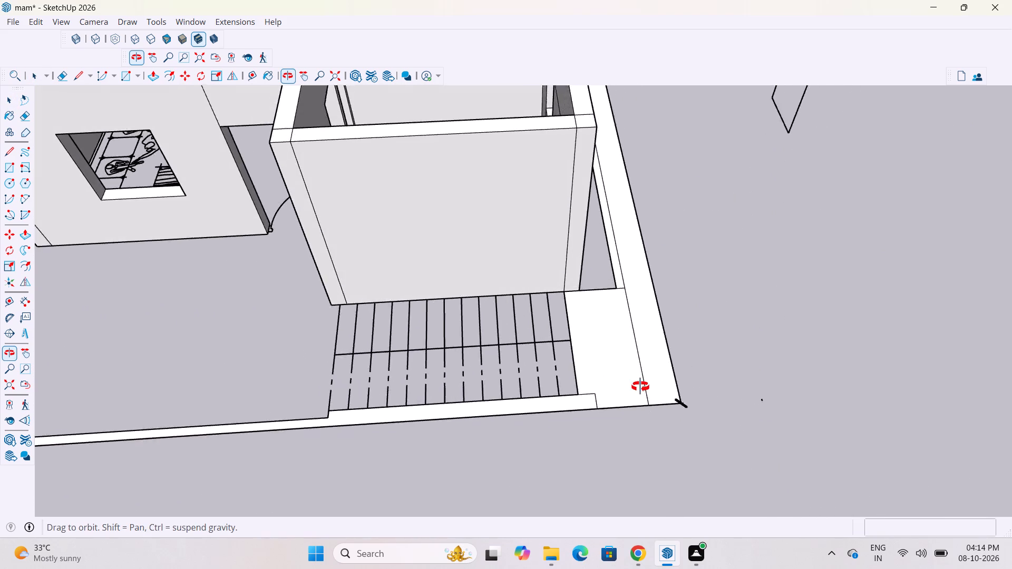
middle_click_drag(640, 387, 675, 384)
scroll(626, 344, "up", 4)
left_click(621, 335)
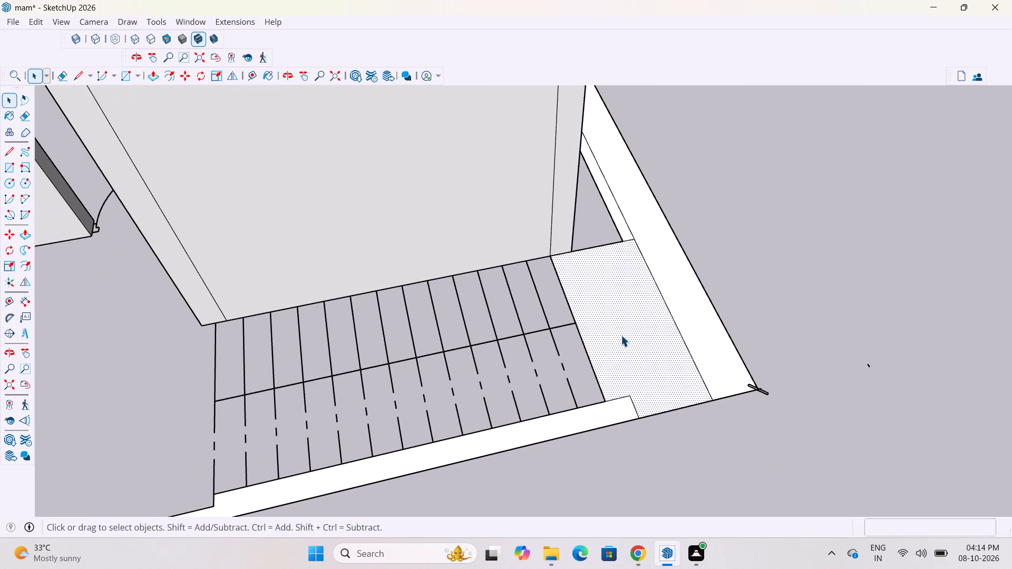
key("Delete")
Examine the stair plan and the front boundary corner where the floor face was removed.
scroll(591, 345, "down", 5)
middle_click_drag(626, 345, 557, 344)
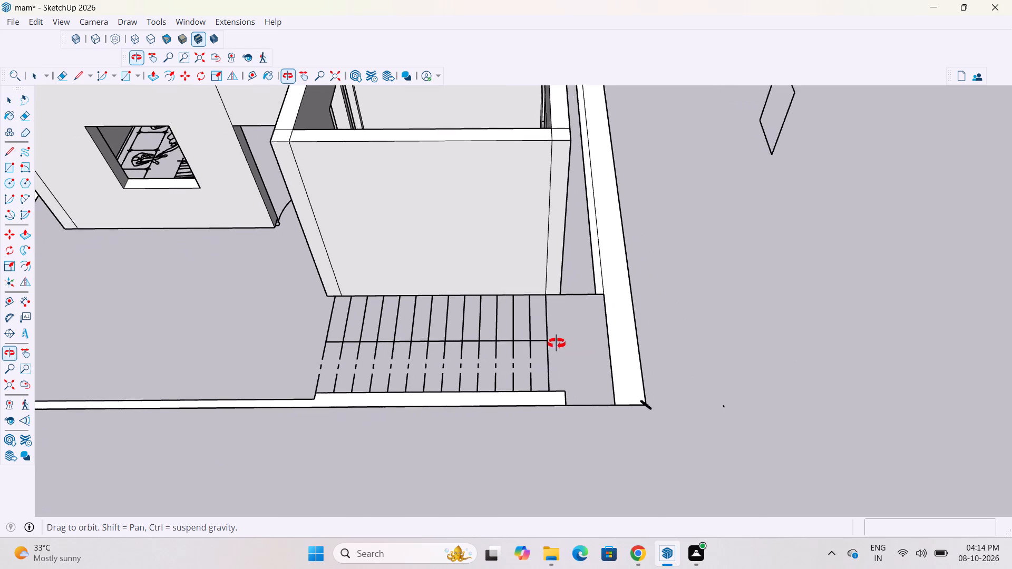
middle_click_drag(557, 344, 554, 344)
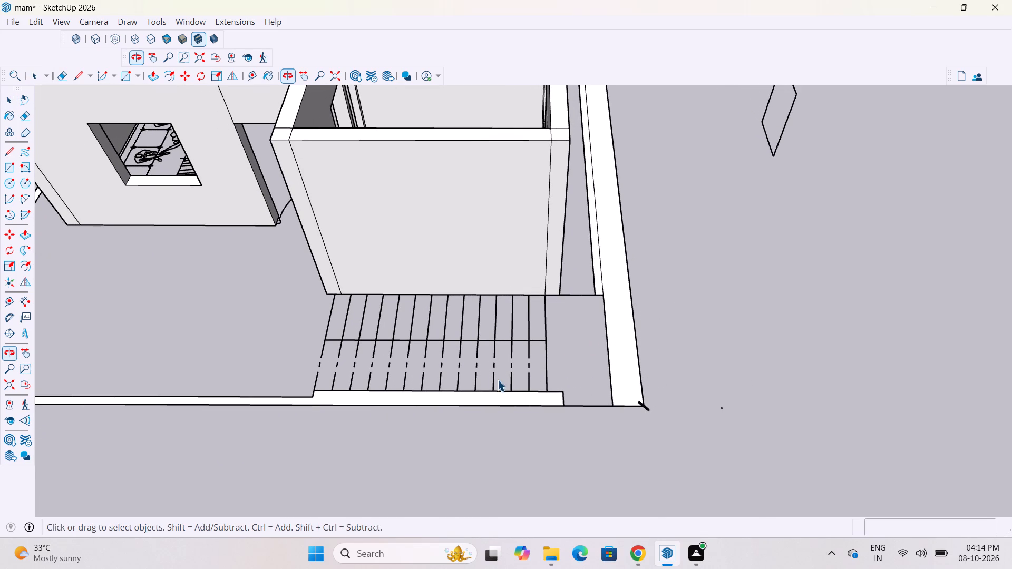
scroll(494, 374, "up", 2)
scroll(621, 364, "up", 3)
middle_click_drag(576, 361, 737, 328)
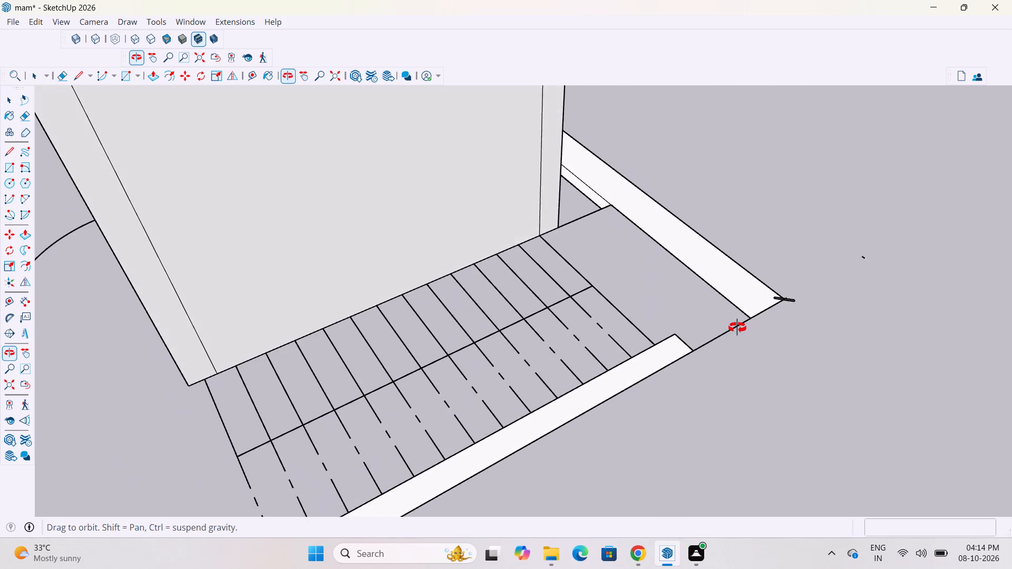
middle_click_drag(737, 328, 656, 350)
scroll(595, 359, "down", 15)
middle_click_drag(582, 363, 528, 364)
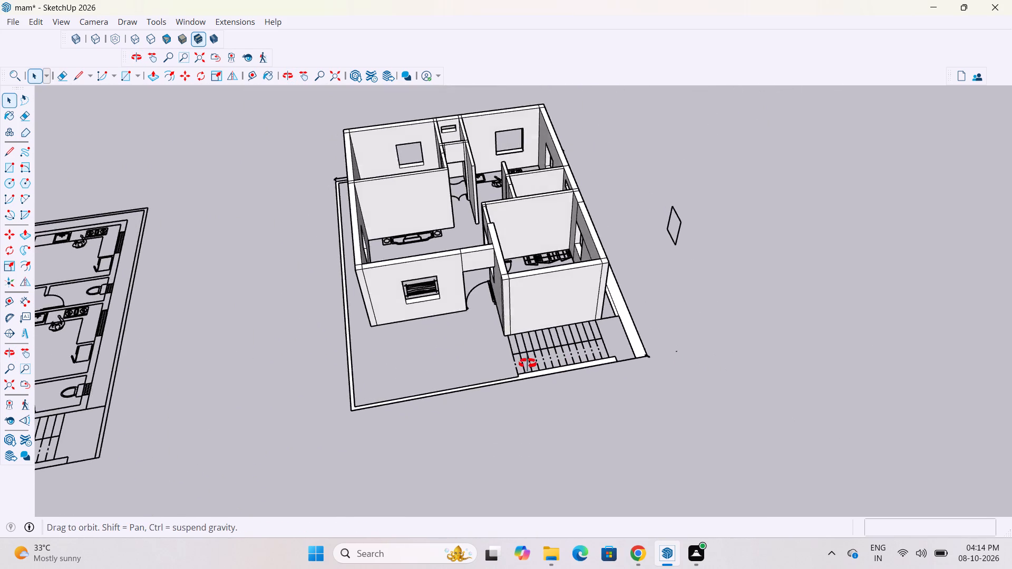
middle_click_drag(528, 364, 504, 366)
Examine the rooms, the small room's doorway and the kitchen window walls for remaining openings to model.
scroll(498, 325, "up", 3)
scroll(518, 212, "up", 5)
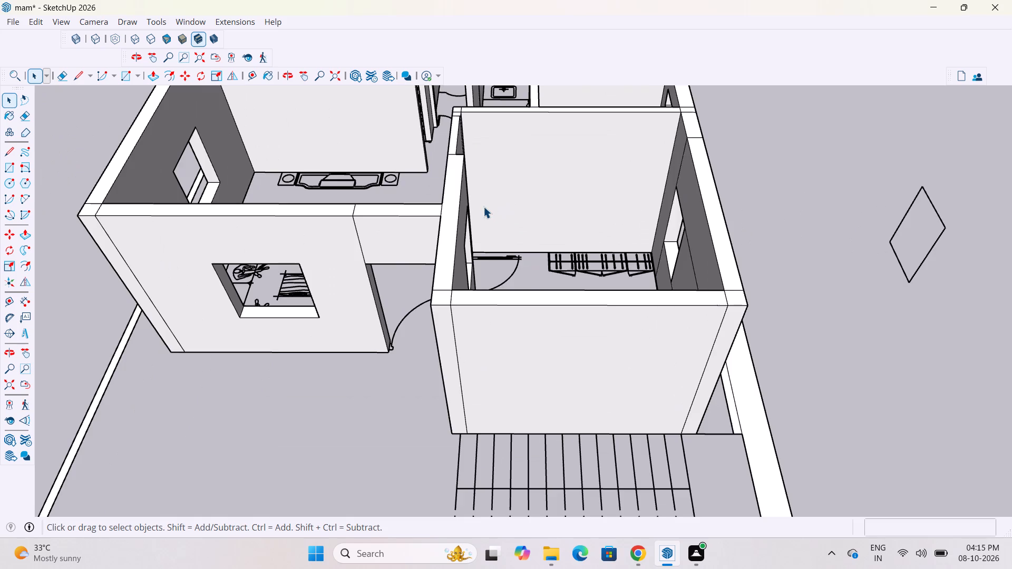
scroll(483, 210, "down", 5)
scroll(501, 327, "down", 10)
scroll(494, 205, "up", 13)
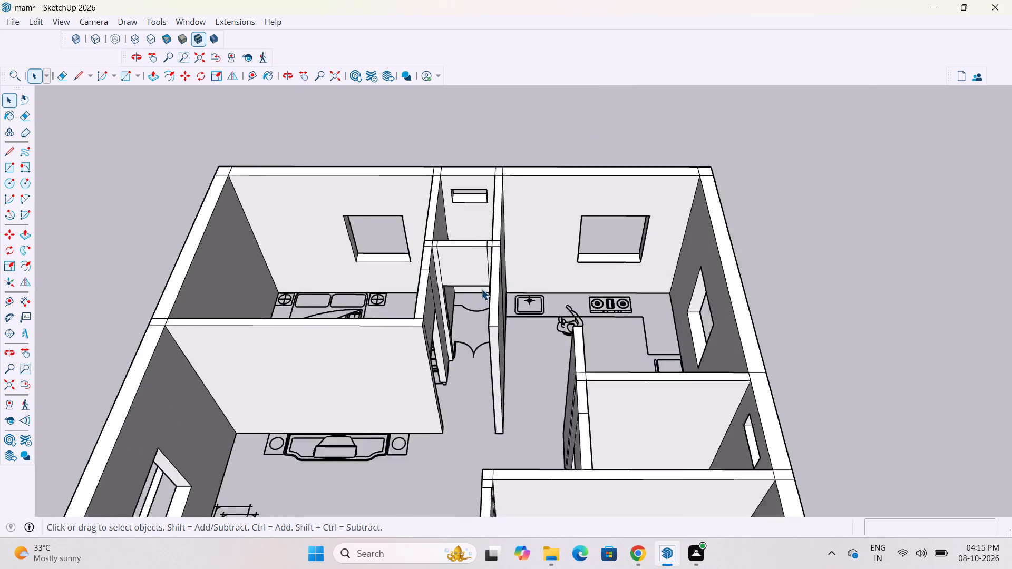
scroll(481, 289, "up", 7)
scroll(512, 282, "down", 5)
middle_click(475, 335)
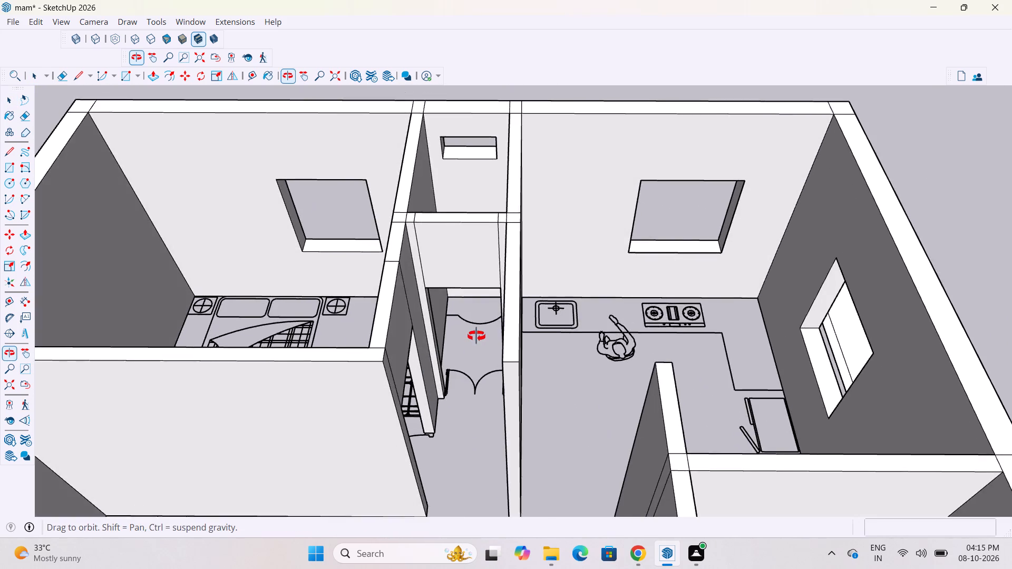
scroll(466, 340, "up", 1)
scroll(445, 345, "down", 9)
scroll(464, 333, "up", 4)
scroll(687, 332, "up", 5)
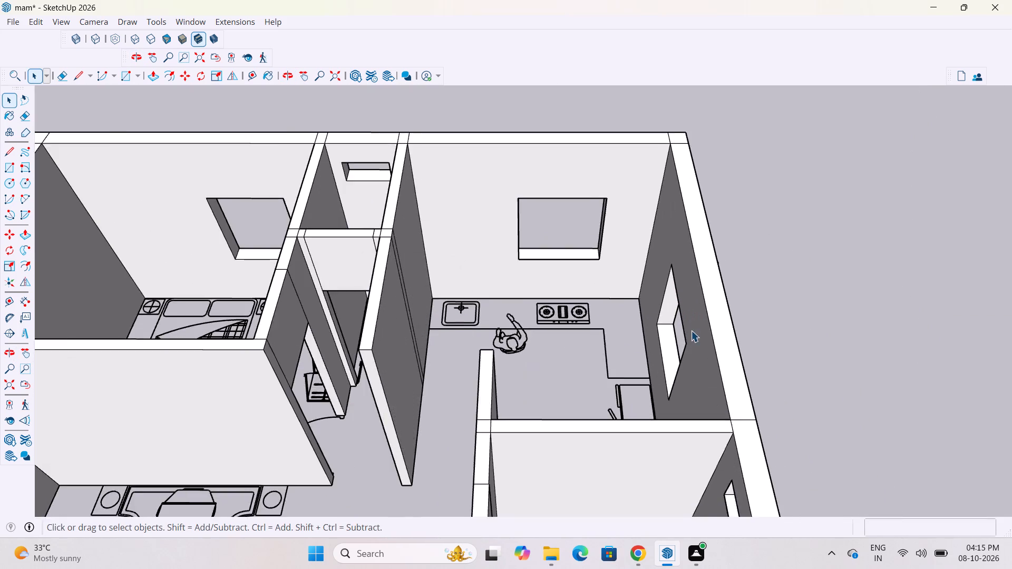
scroll(691, 330, "up", 3)
scroll(476, 310, "down", 5)
scroll(482, 237, "up", 4)
scroll(480, 236, "down", 10)
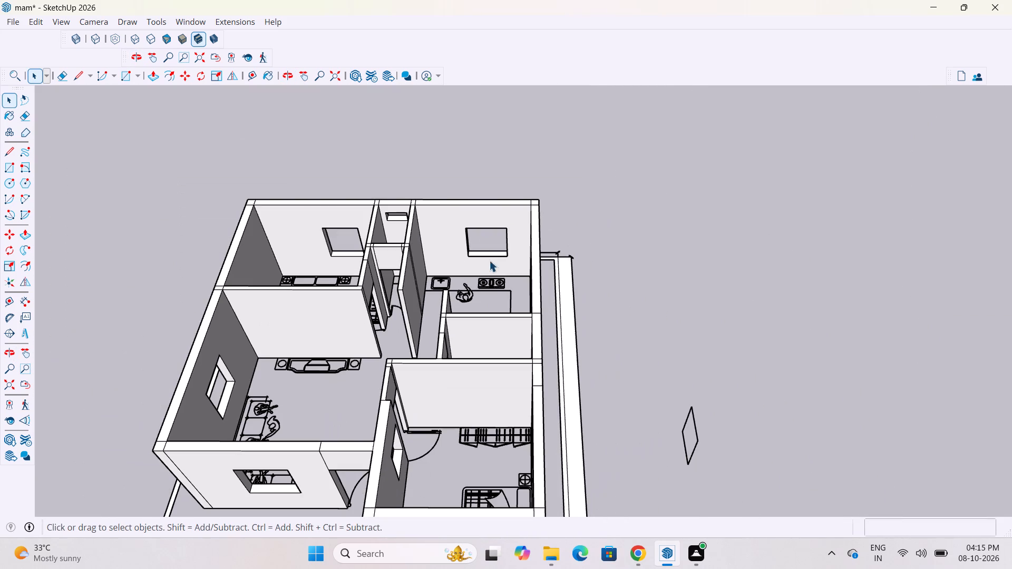
Examine the whole house model together with its front plot and stair plan.
scroll(488, 273, "down", 5)
scroll(402, 322, "up", 4)
scroll(449, 275, "down", 2)
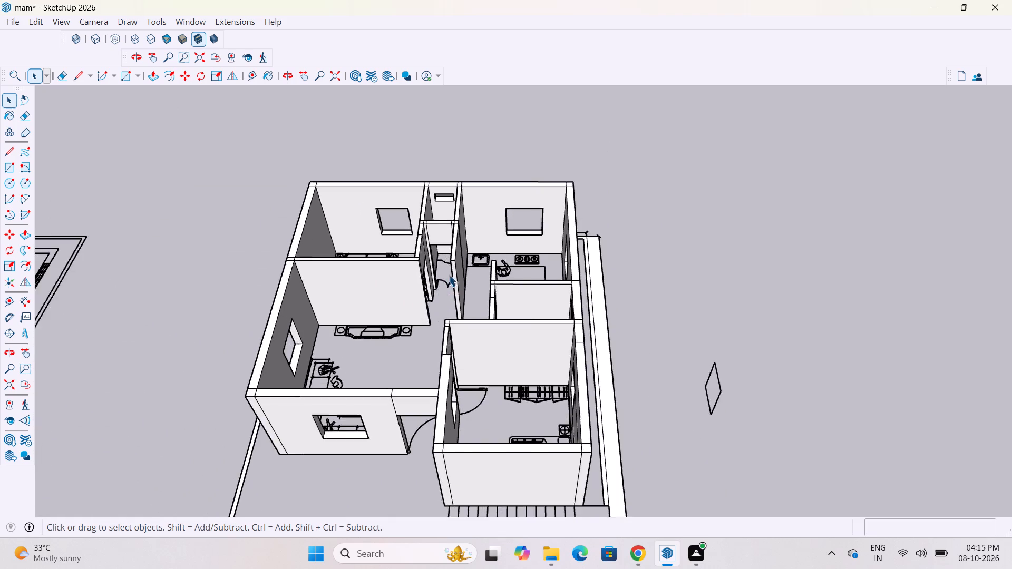
scroll(449, 275, "down", 7)
scroll(424, 346, "up", 8)
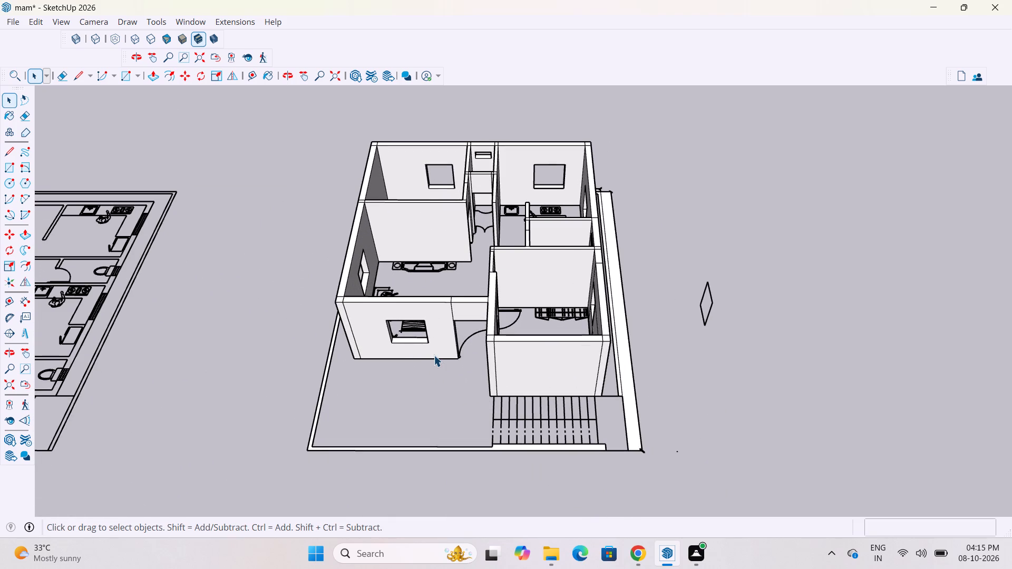
scroll(434, 355, "down", 4)
scroll(495, 404, "up", 5)
scroll(514, 432, "down", 4)
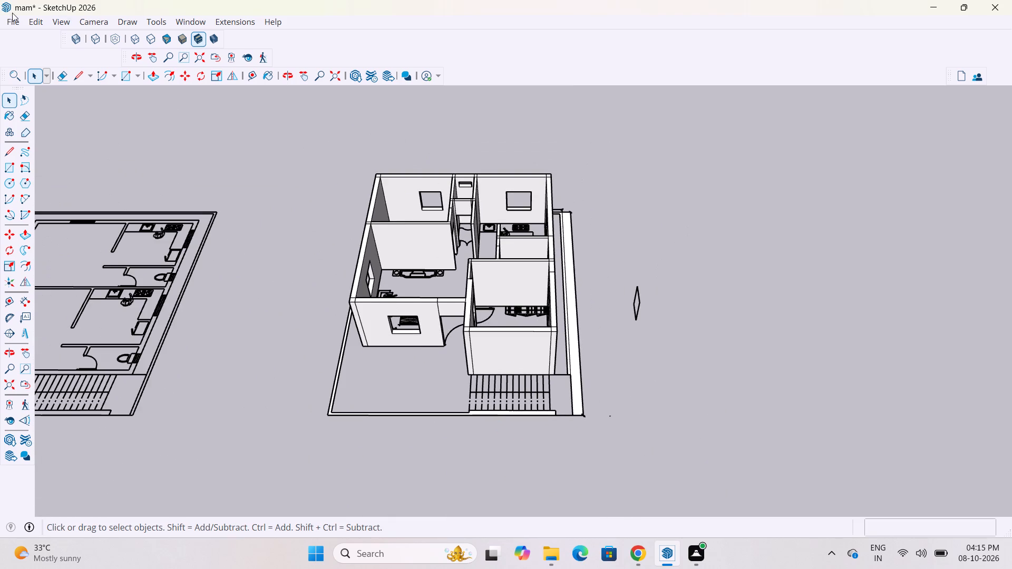
Display the 1001bit - tools toolbar for the extension's building tools.
left_click(61, 24)
left_click(89, 42)
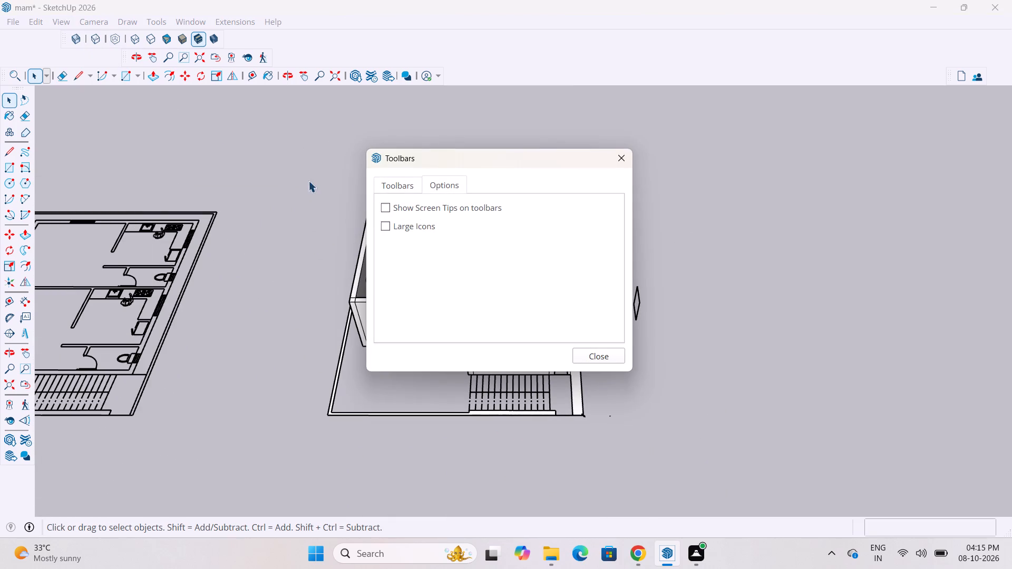
left_click(619, 162)
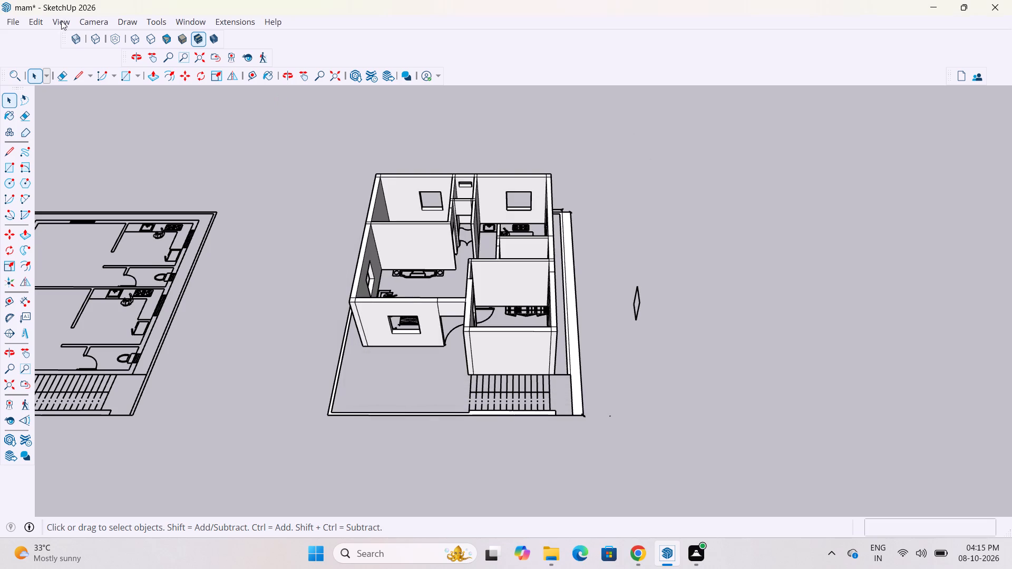
left_click(56, 18)
left_click(101, 41)
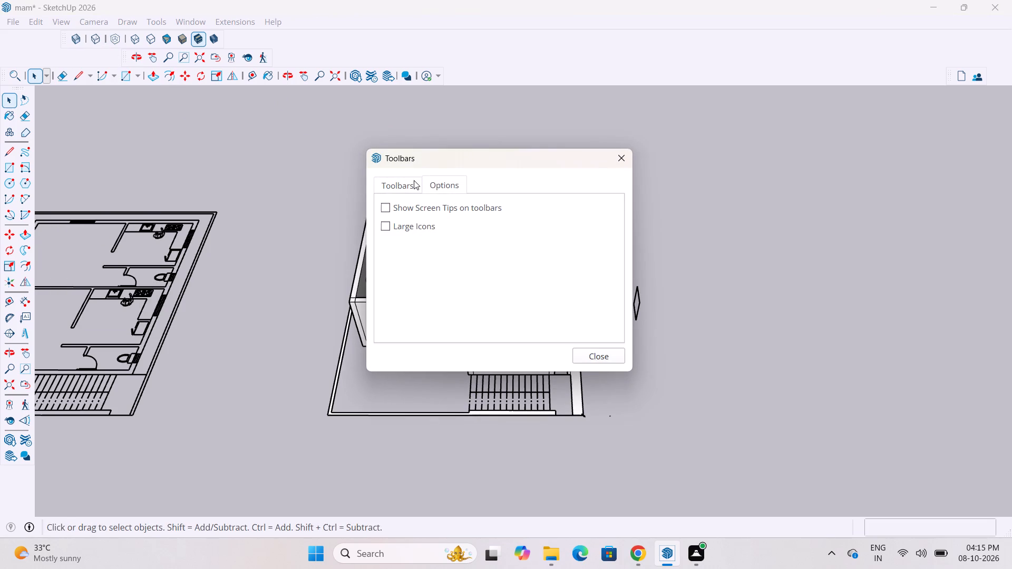
left_click(411, 183)
left_click(391, 208)
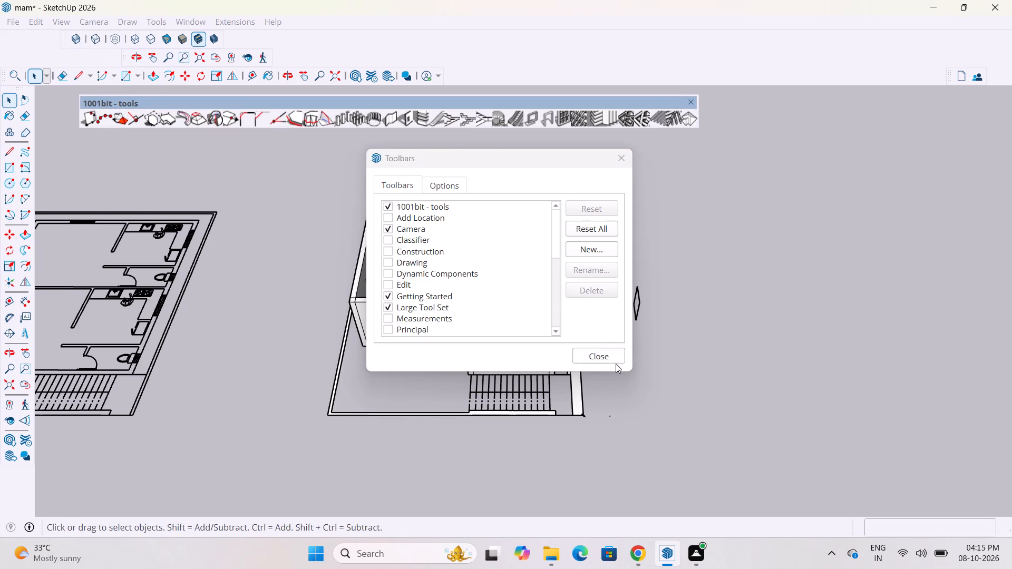
left_click(612, 360)
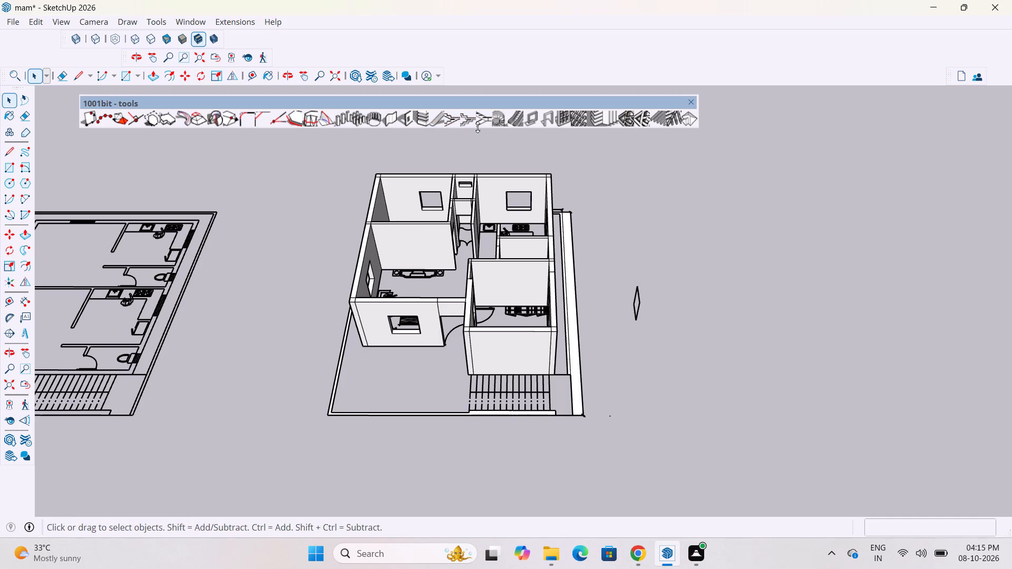
Start the 1001bit two-flight staircase tool, Build Staircase 2, and set the flight width (a) to 3'.
left_click(437, 122)
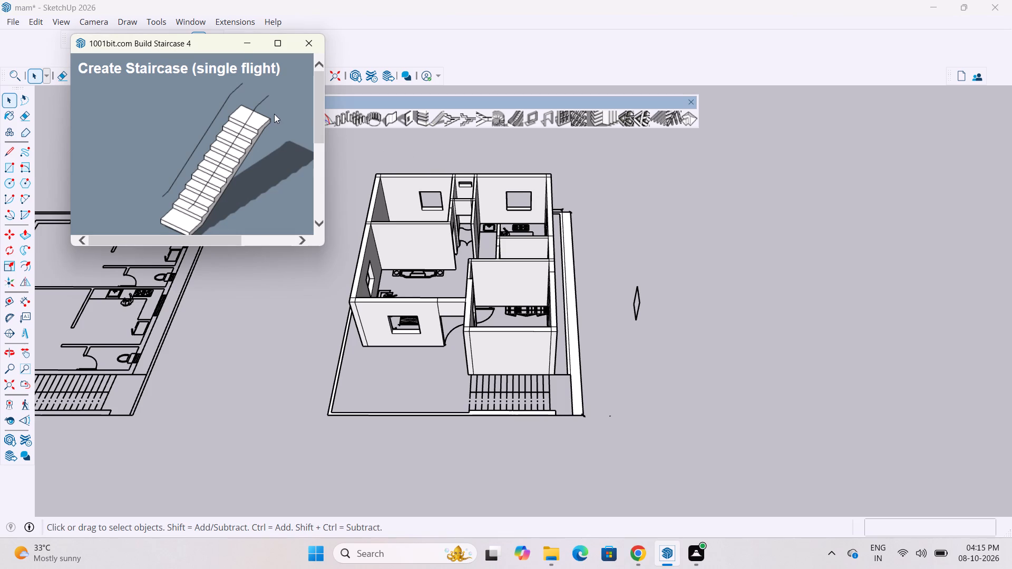
left_click(313, 44)
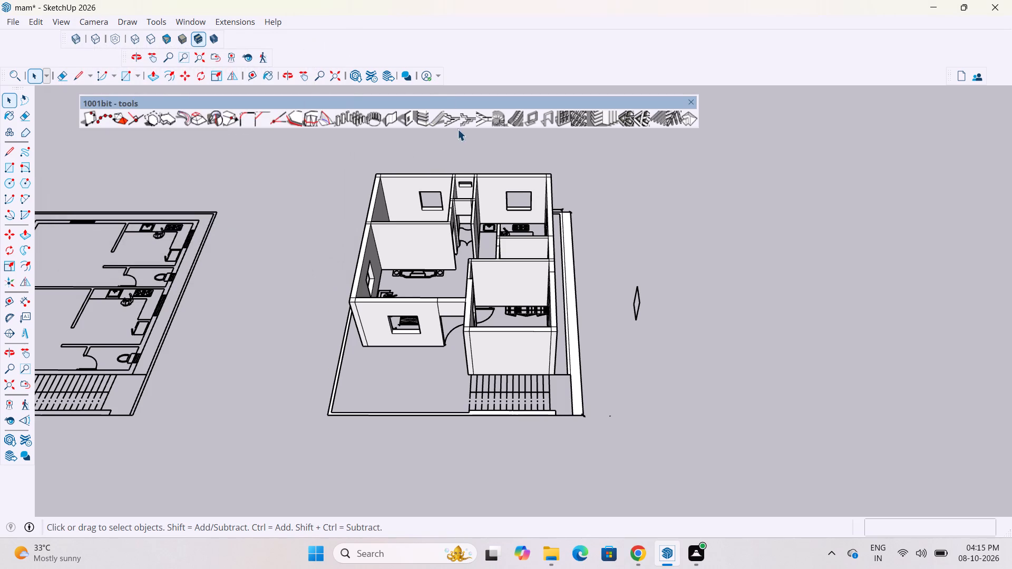
left_click(454, 115)
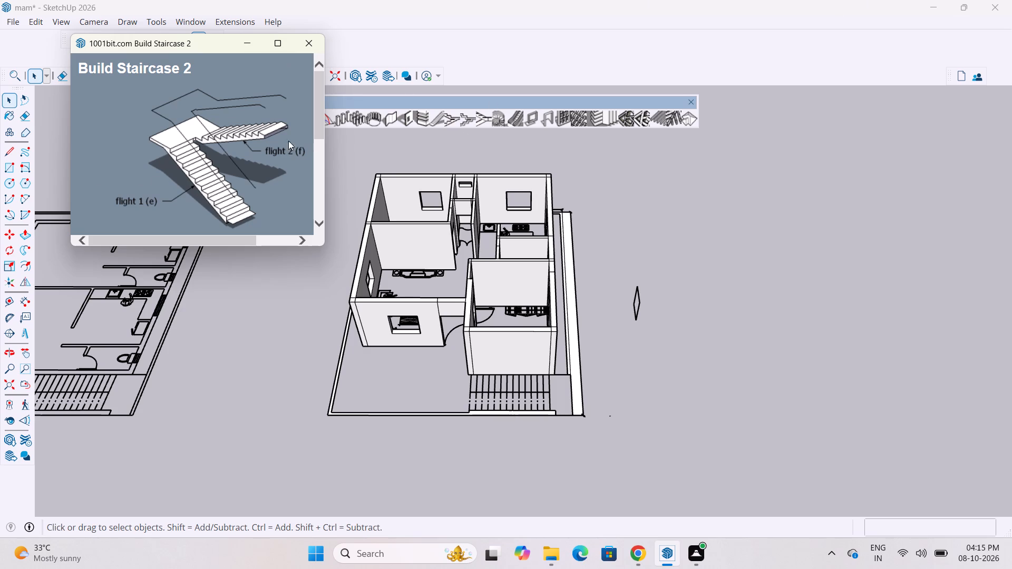
left_click(275, 48)
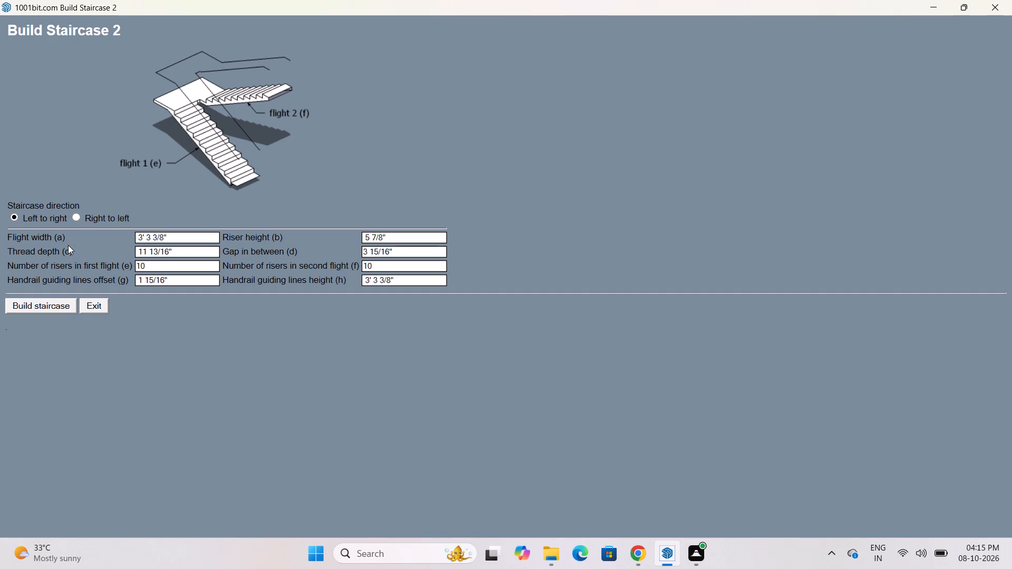
left_click(178, 238)
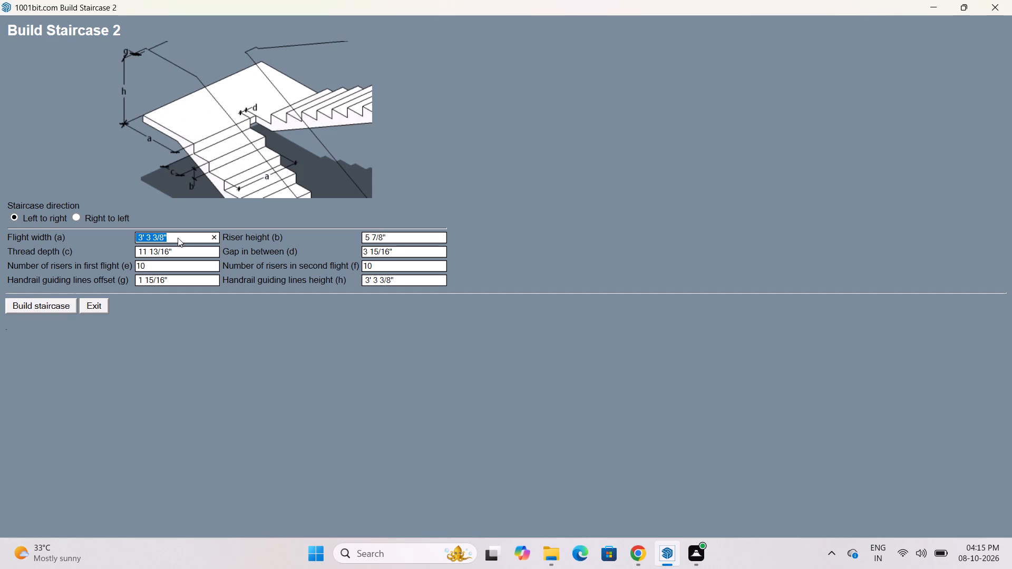
key("BackSpace")
type("3'")
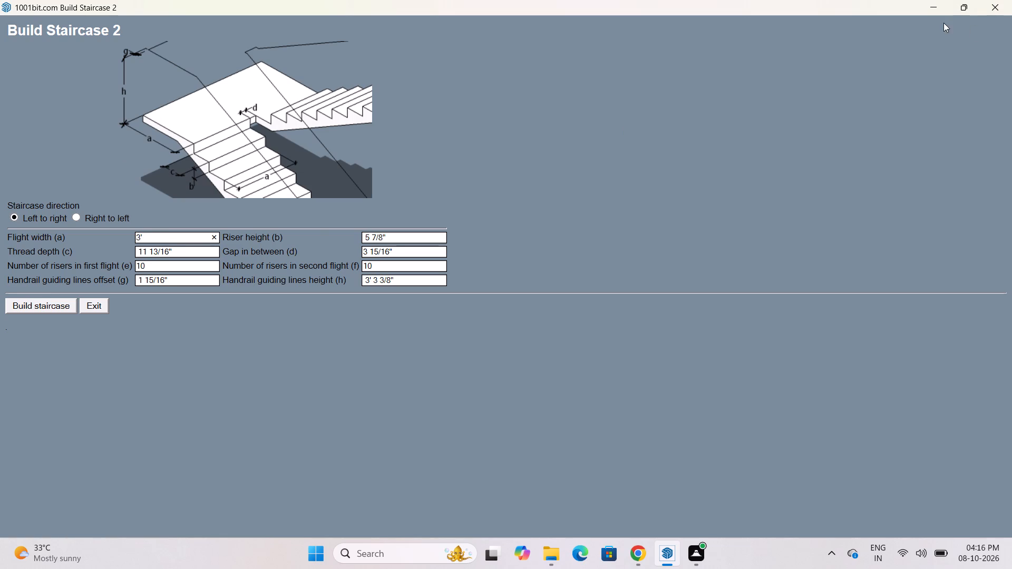
Set the staircase settings aside and try to measure the landing area beside the stair plan with Tape Measure.
left_click(935, 7)
scroll(531, 415, "up", 12)
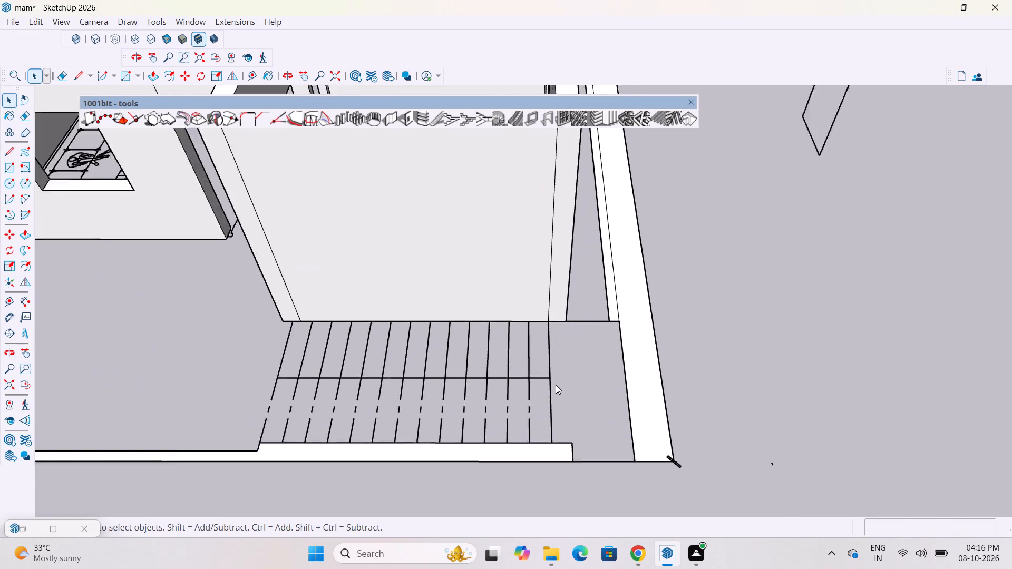
scroll(556, 385, "up", 2)
key("t")
scroll(533, 386, "down", 4)
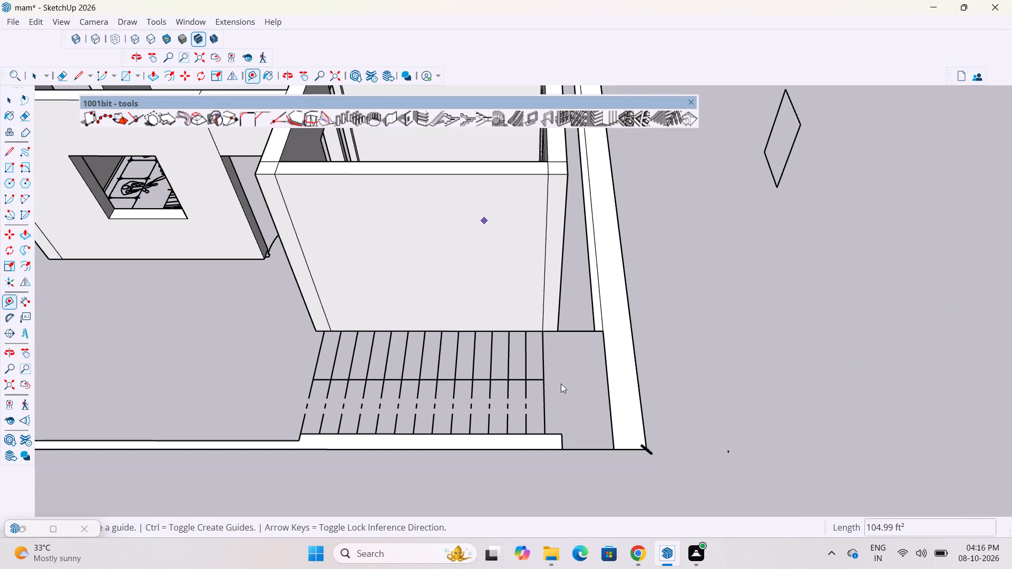
double_click(566, 385)
scroll(561, 408, "down", 10)
left_click(652, 345)
scroll(557, 362, "up", 2)
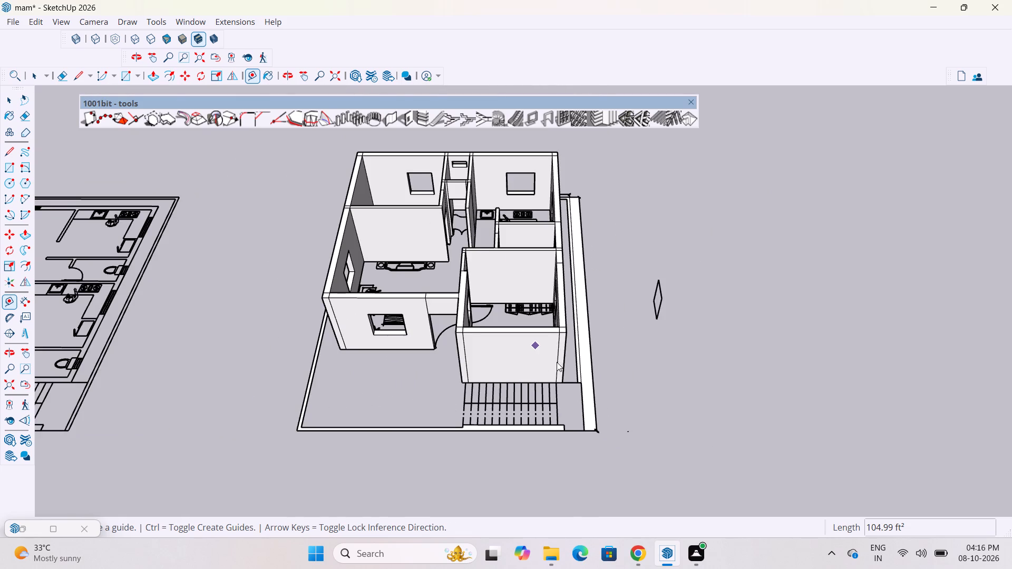
scroll(557, 362, "up", 6)
left_click(676, 363)
key("space")
key("space")
left_click(712, 335)
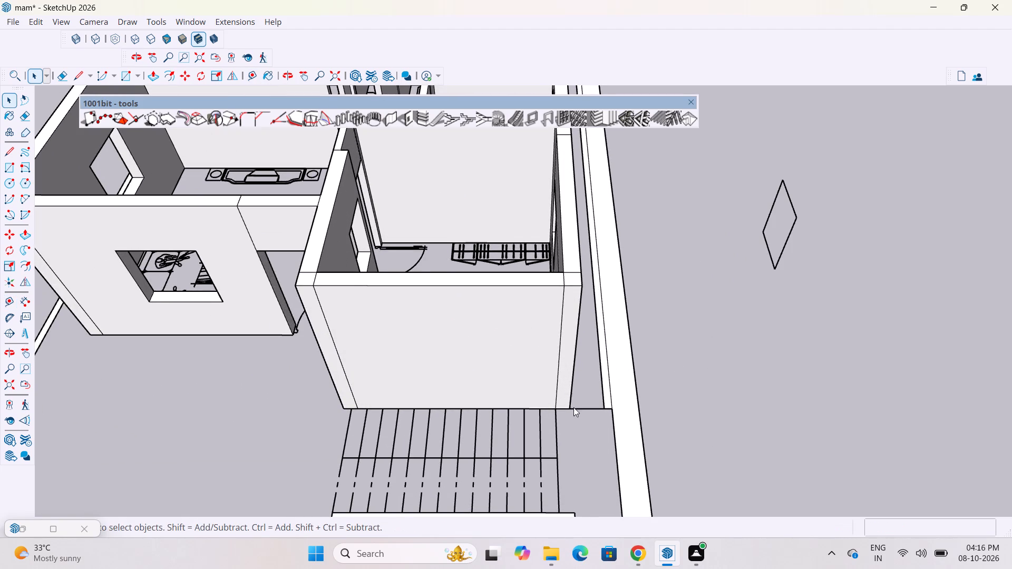
Try again to measure the stair plan in front of the bedroom wall with Tape Measure.
scroll(557, 354, "down", 4)
double_click(588, 427)
scroll(615, 444, "up", 4)
scroll(606, 407, "down", 3)
middle_click_drag(573, 409, 596, 410)
key("t")
scroll(457, 453, "up", 4)
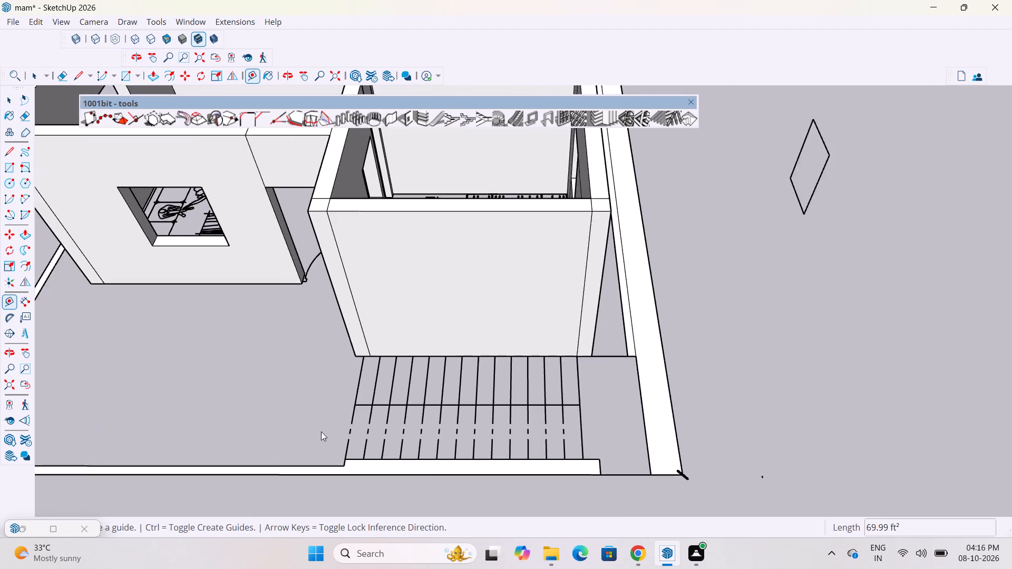
scroll(321, 431, "up", 2)
key("t")
scroll(444, 454, "down", 8)
double_click(434, 340)
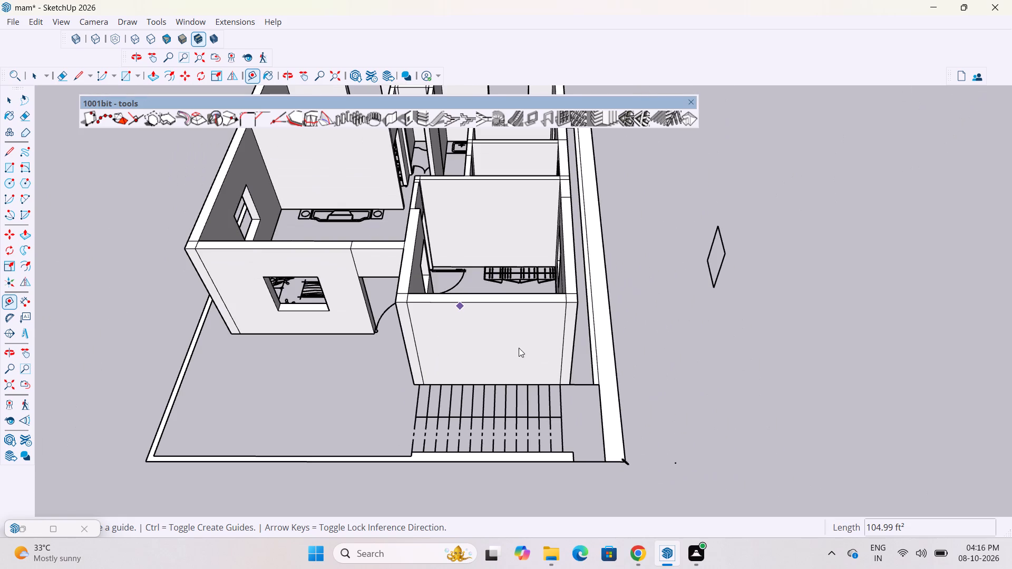
left_click(722, 302)
left_click(686, 323)
right_click(651, 328)
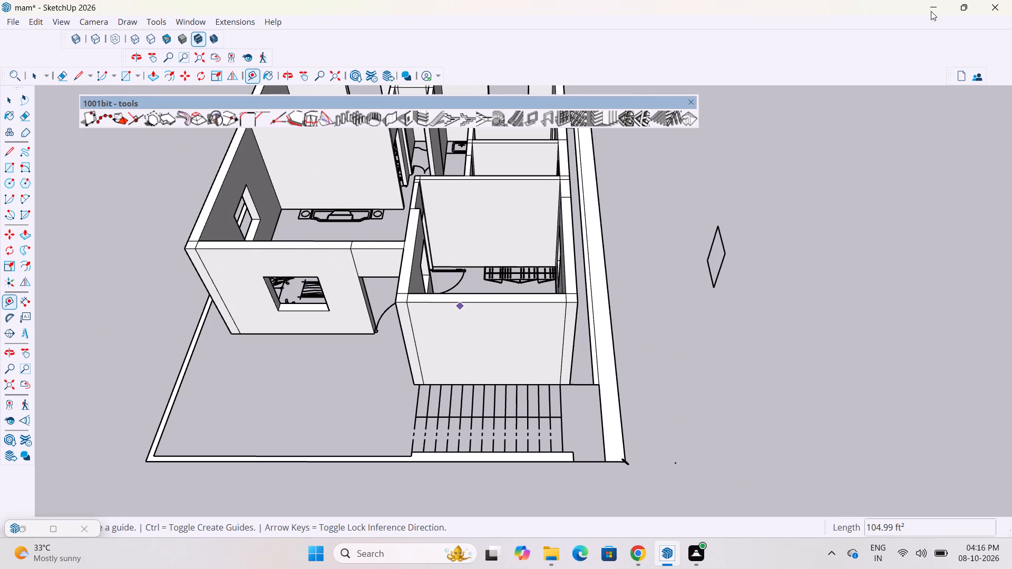
Hide the 1001bit - tools toolbar.
left_click(931, 11)
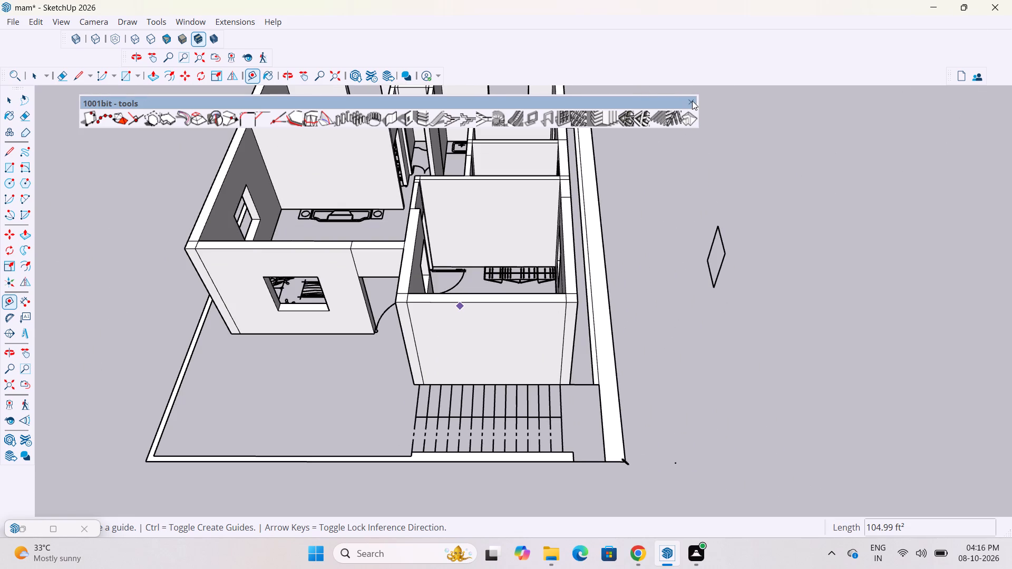
left_click(691, 102)
scroll(573, 279, "down", 5)
left_click(683, 347)
right_click(729, 239)
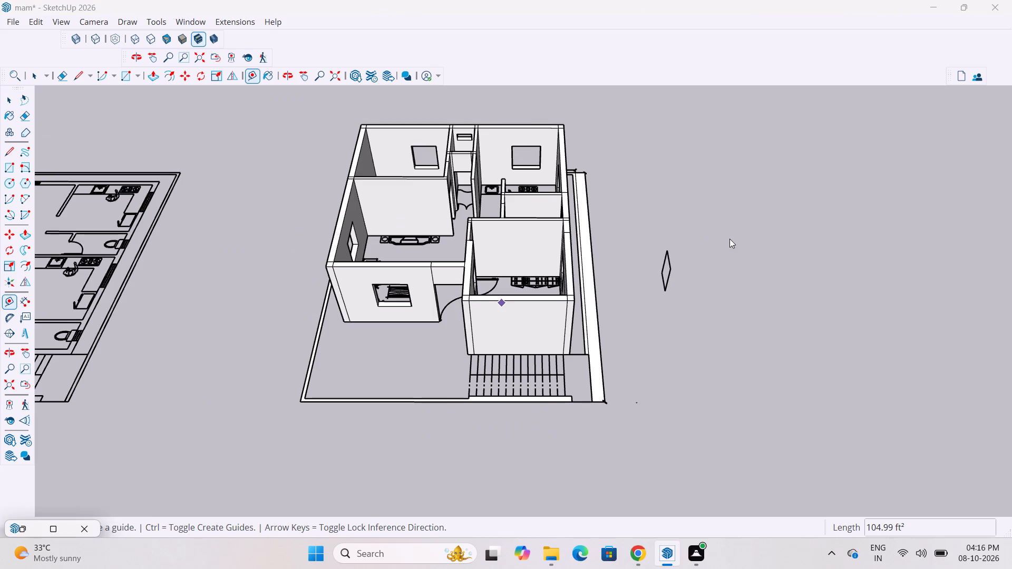
Switch to File Explorer's Downloads folder.
left_click(931, 4)
left_click(548, 564)
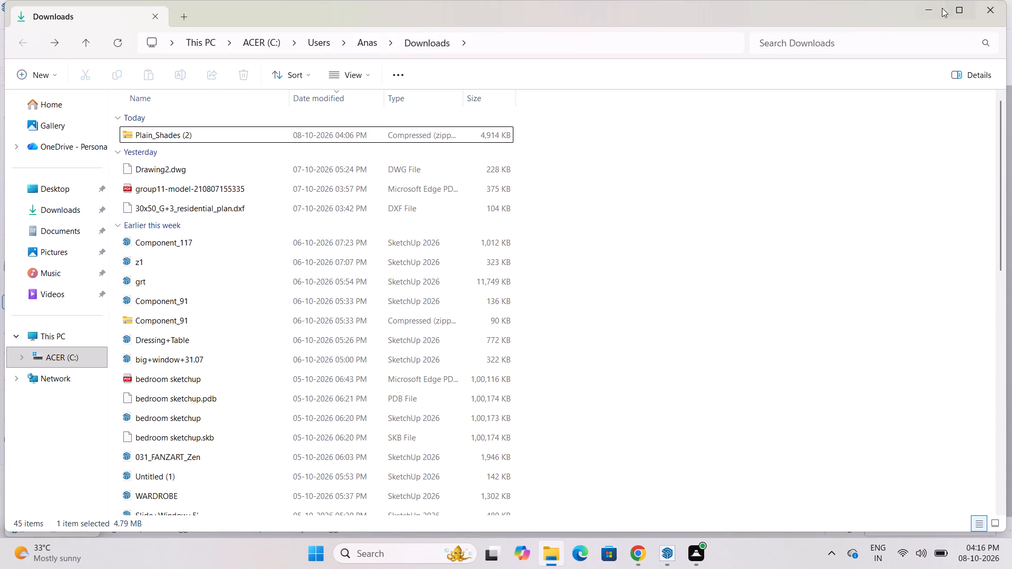
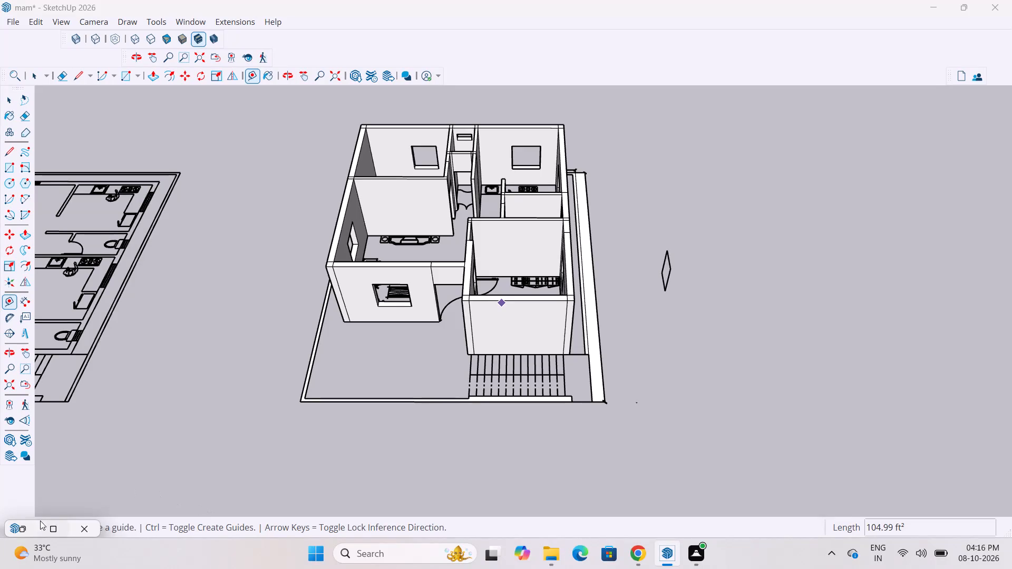
Bring back the Build Staircase 2 settings and close them without building the staircase.
left_click(60, 531)
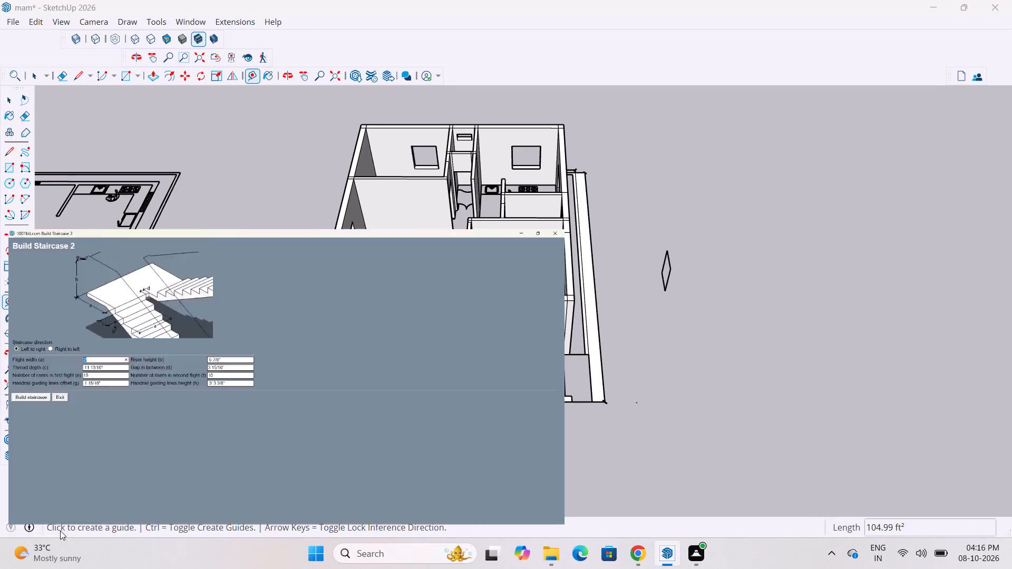
left_click(990, 4)
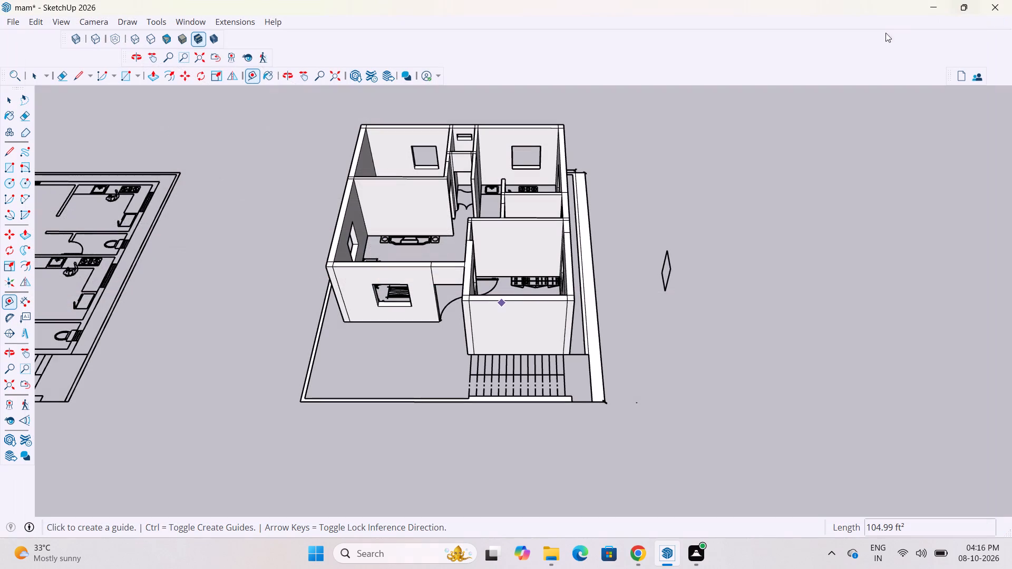
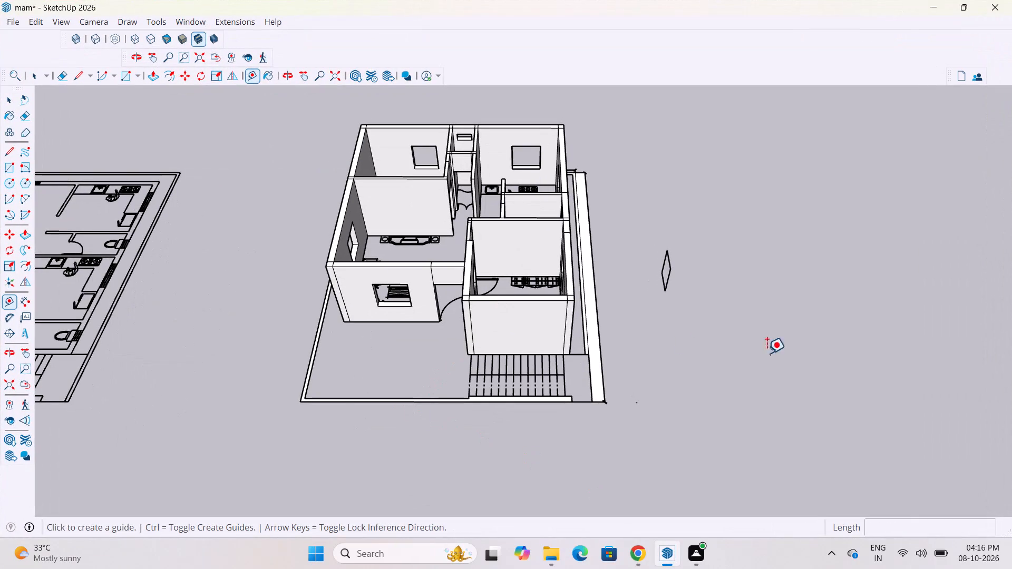
Measure the depths of the stair flights on the stair plan with the Tape Measure.
scroll(566, 352, "up", 8)
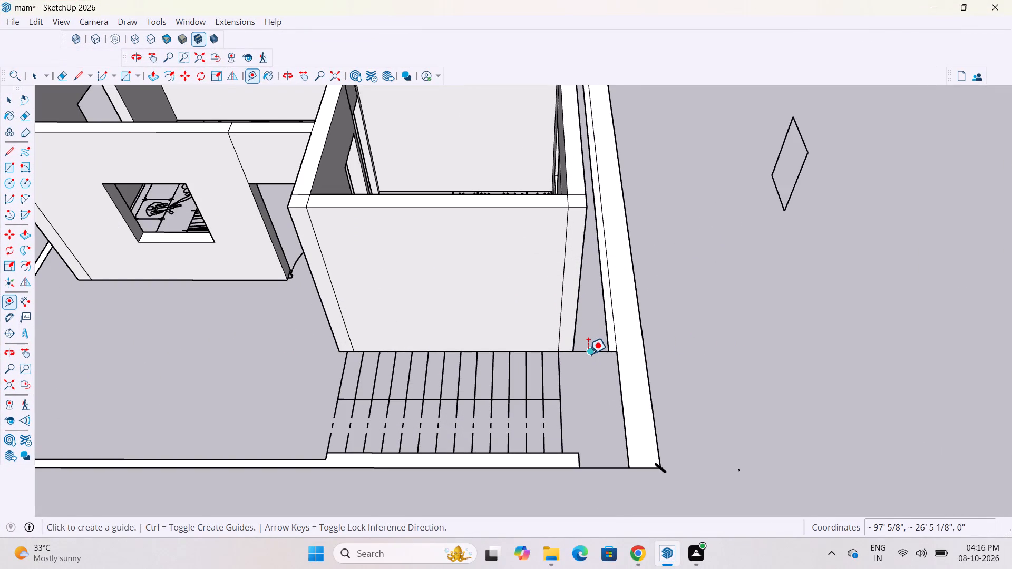
left_click(588, 354)
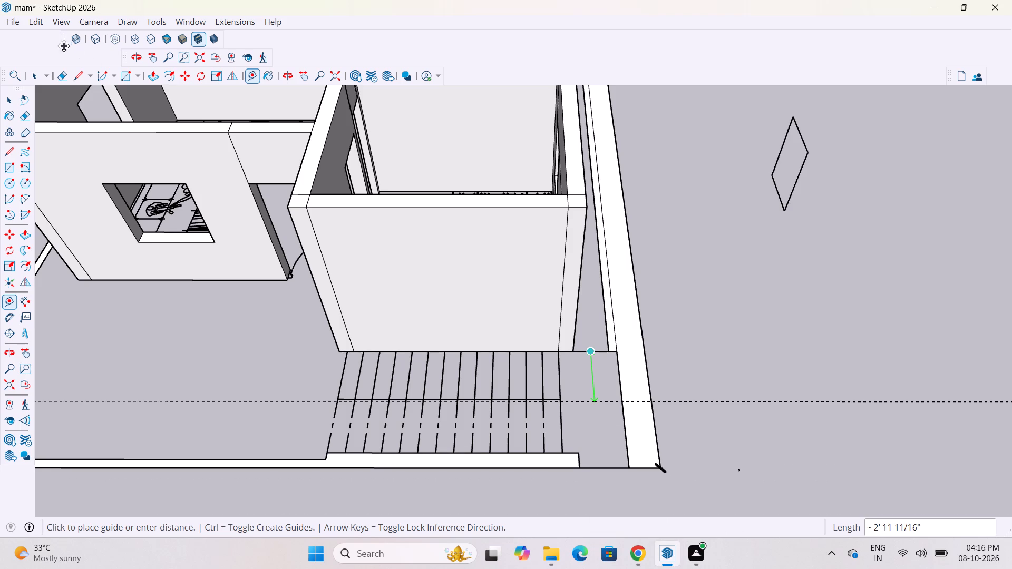
left_click(61, 20)
left_click(67, 31)
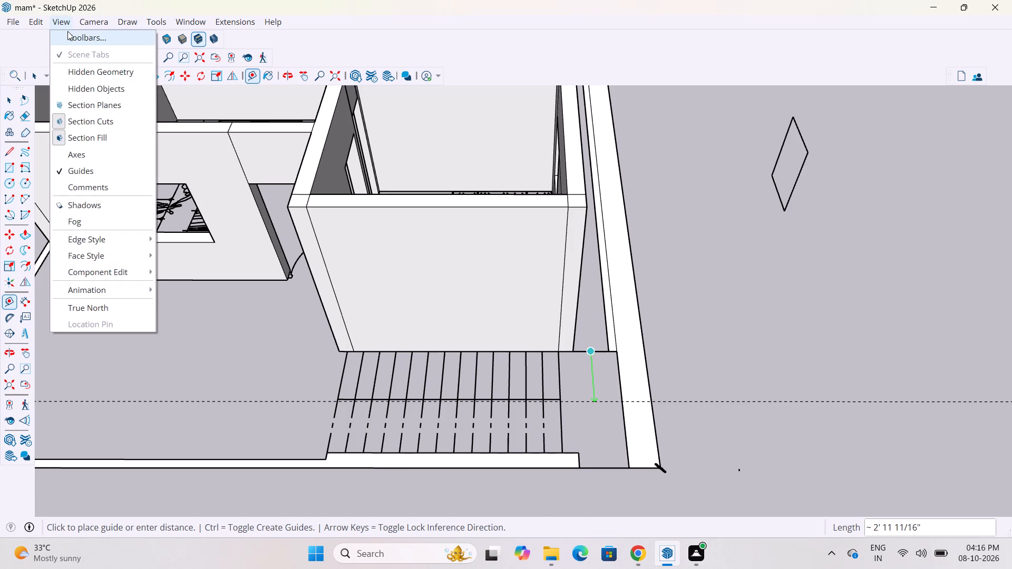
left_click(625, 168)
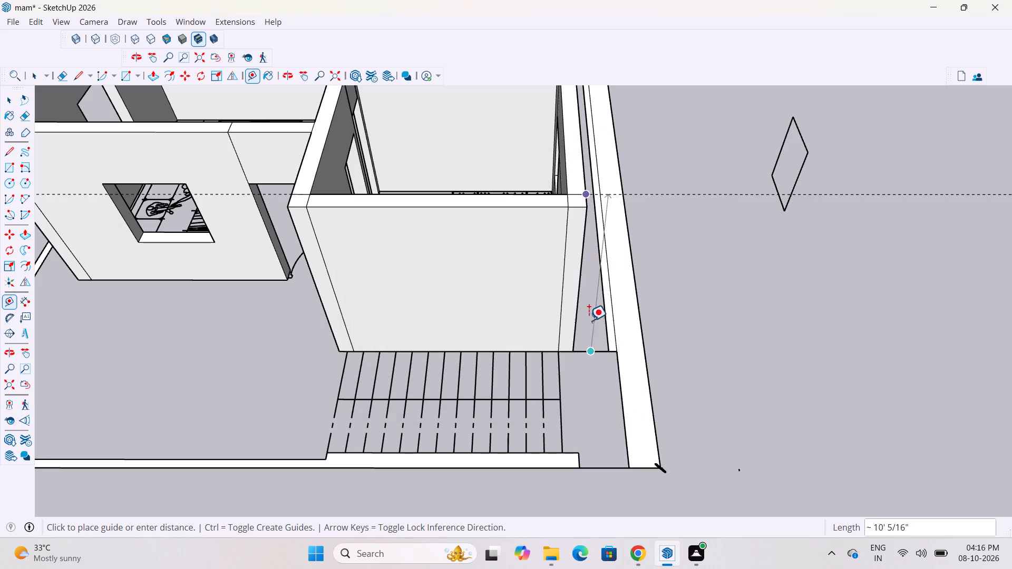
key("space")
scroll(462, 468, "up", 3)
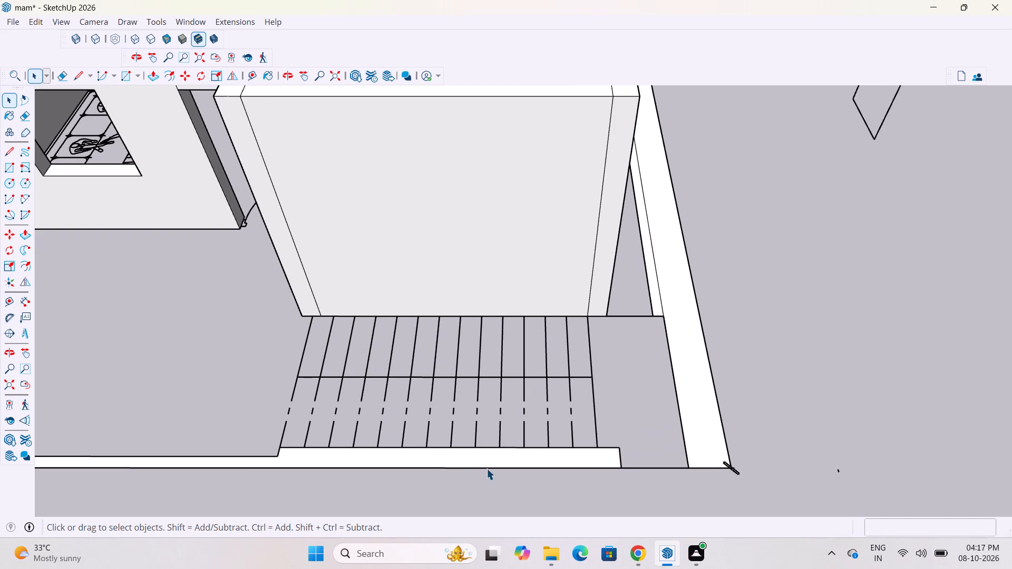
key("t")
left_click(513, 375)
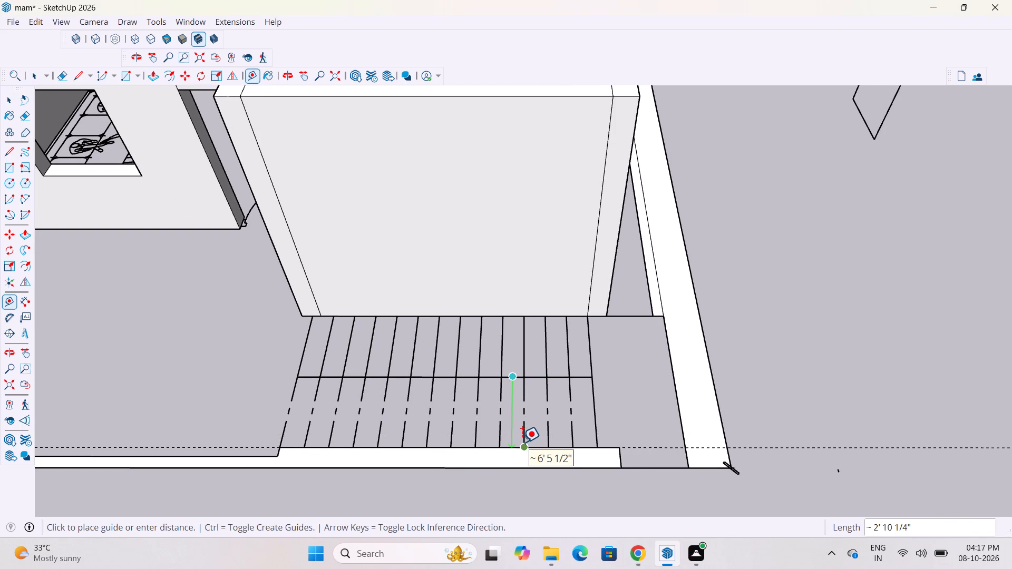
key("space")
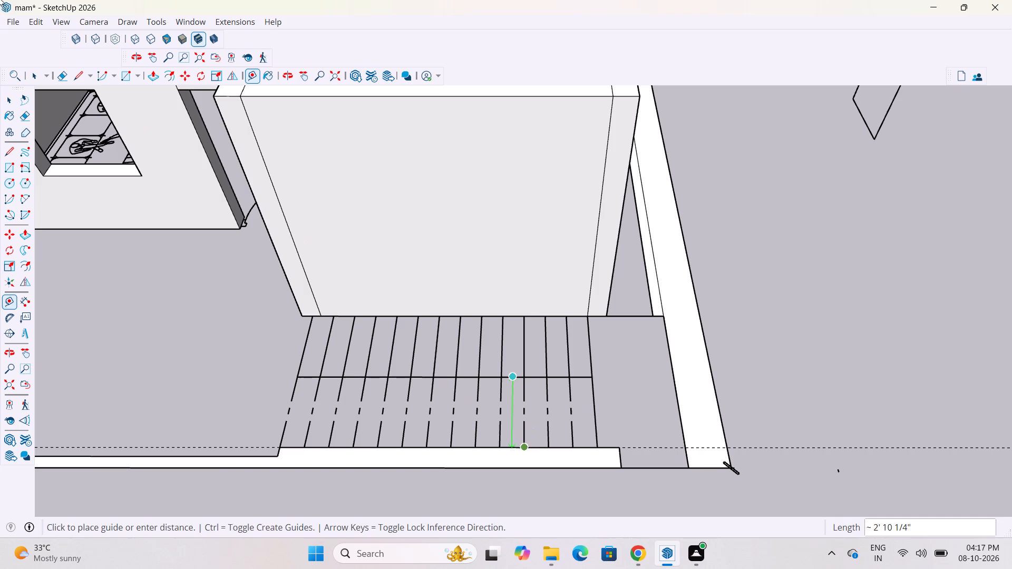
Display the 1001bit - tools toolbar.
left_click(65, 26)
left_click(73, 42)
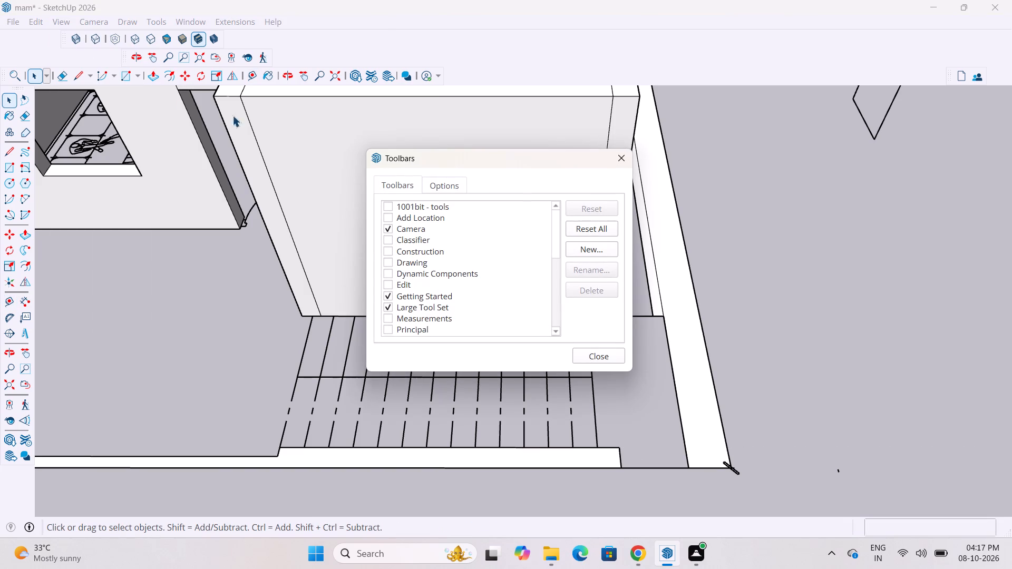
left_click(389, 205)
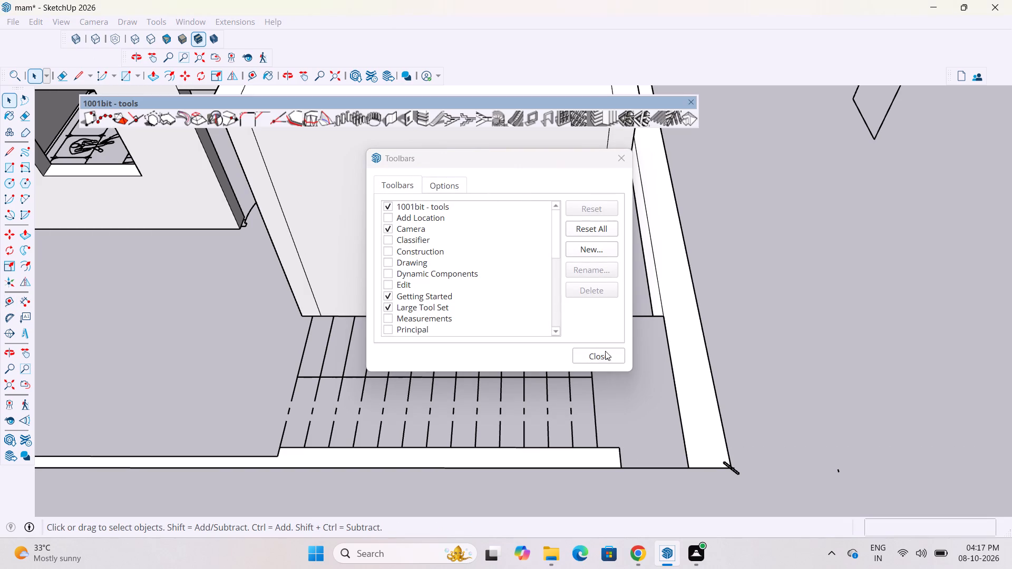
left_click(607, 361)
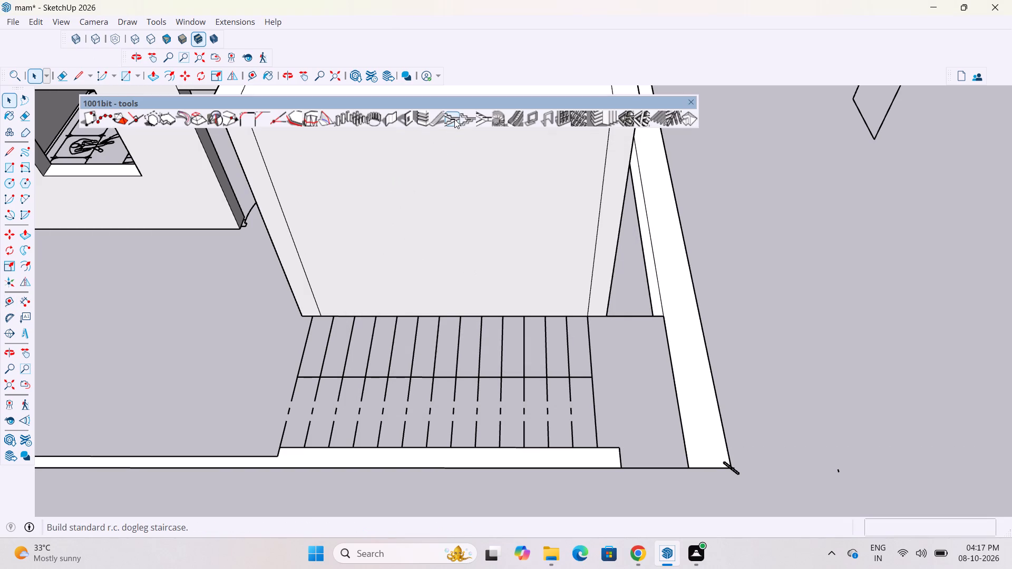
Compare the 1001bit dogleg, single-flight straight and Build Staircase 4 tools, closing each without building a staircase.
left_click(458, 119)
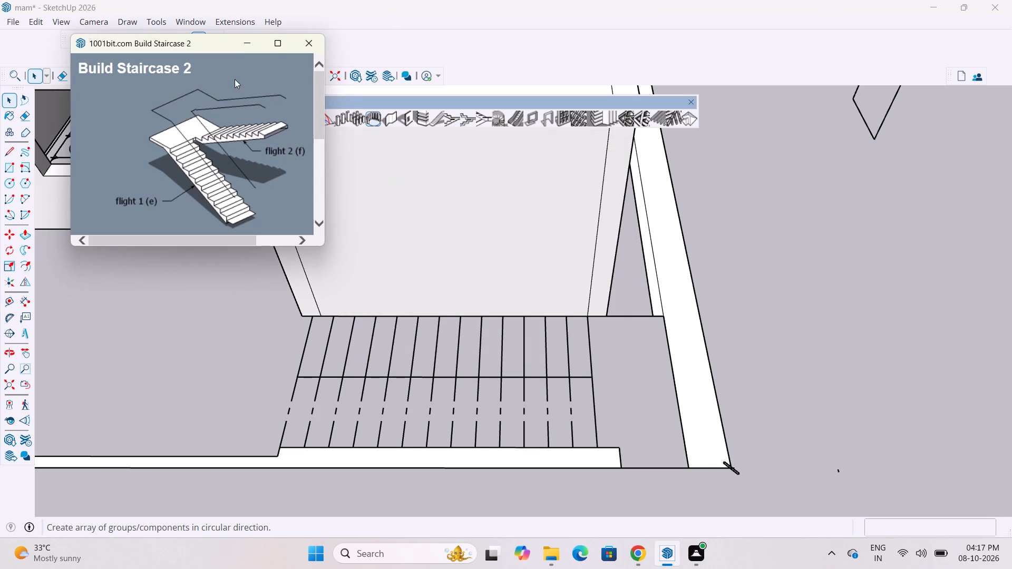
left_click(271, 41)
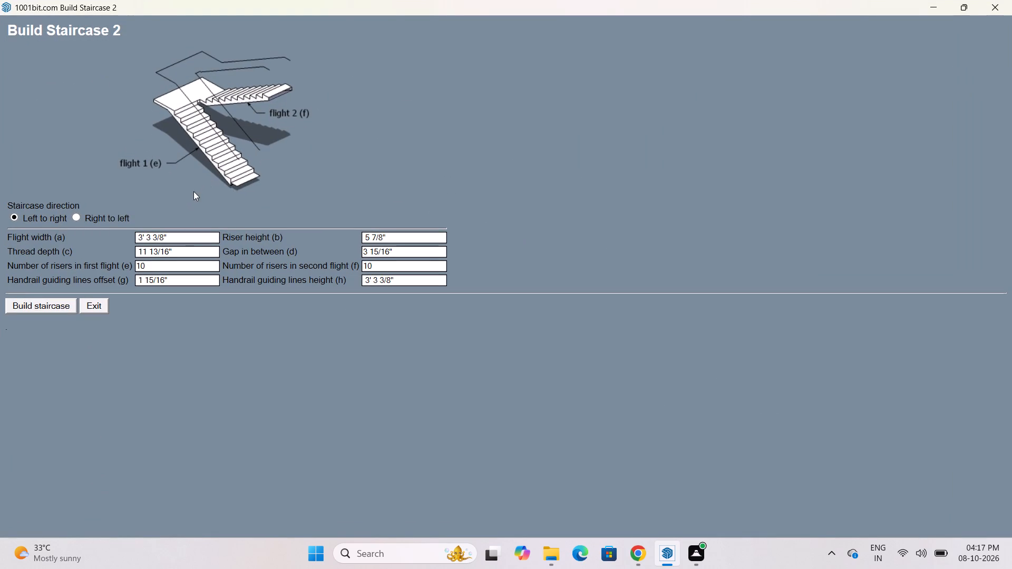
scroll(201, 124, "up", 15)
left_click(1001, 2)
left_click(438, 119)
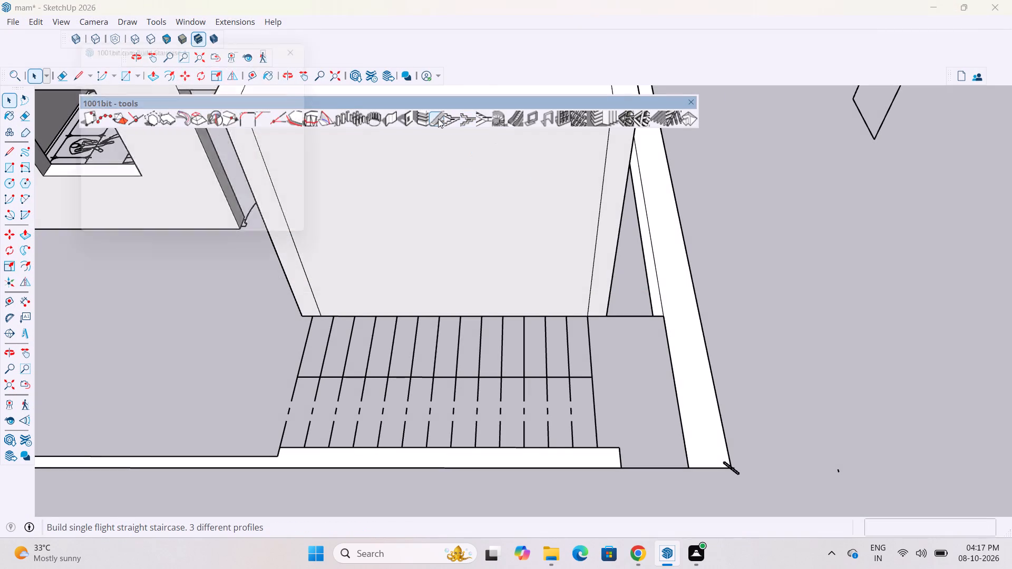
left_click(312, 45)
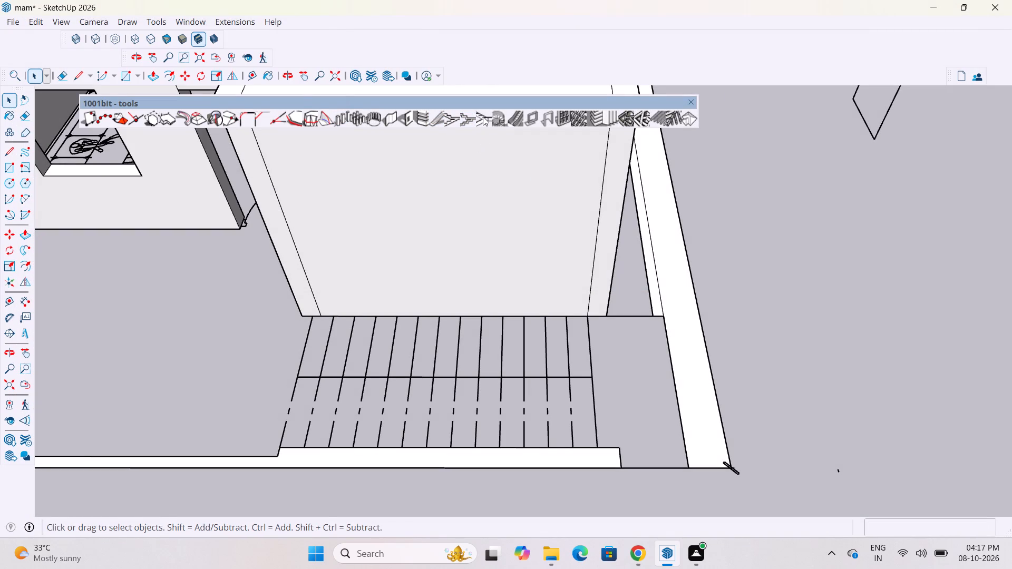
left_click(483, 116)
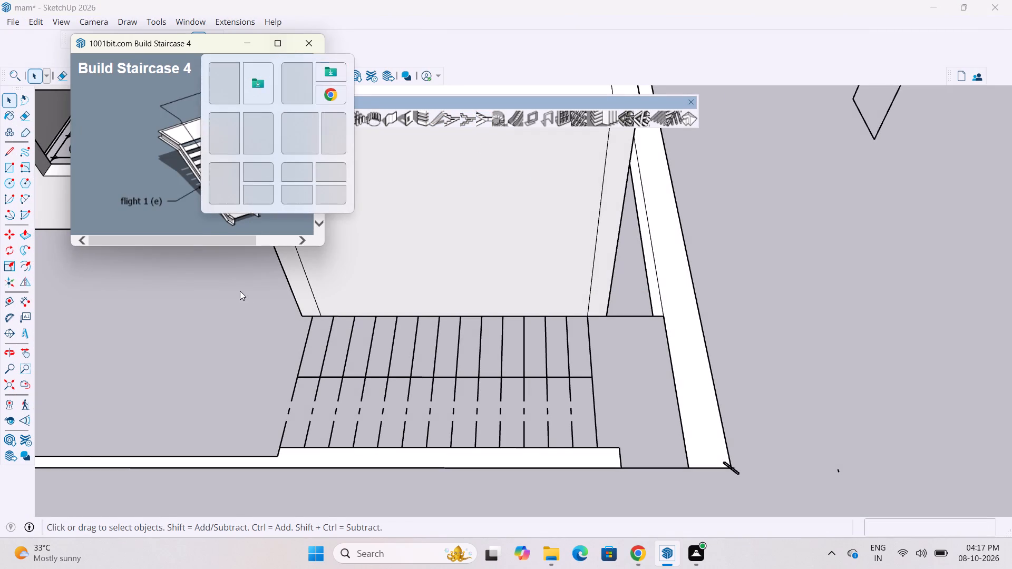
left_click(315, 48)
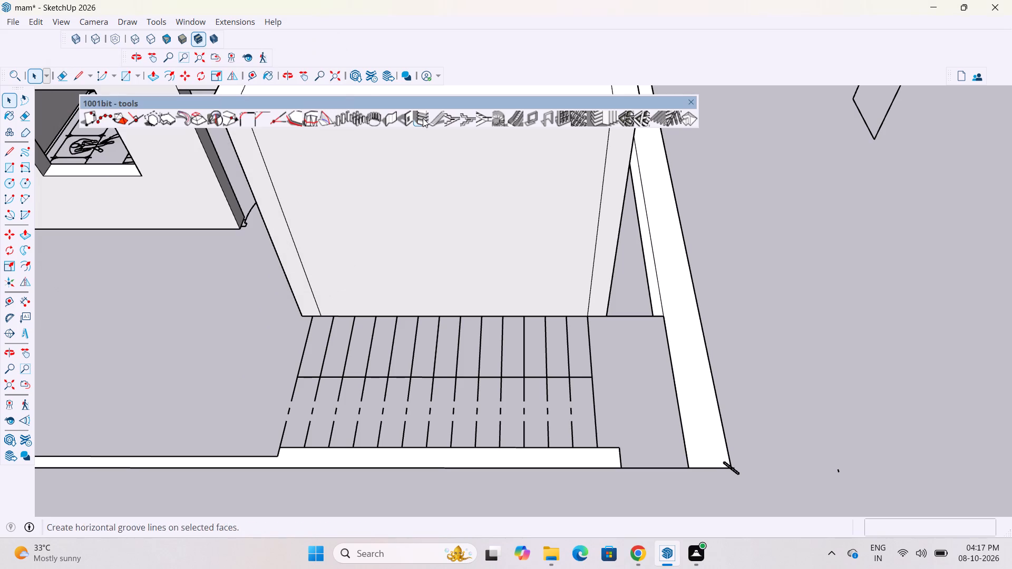
Bring up the Build Staircase 2 settings and set the flight width to 6'.
left_click(451, 124)
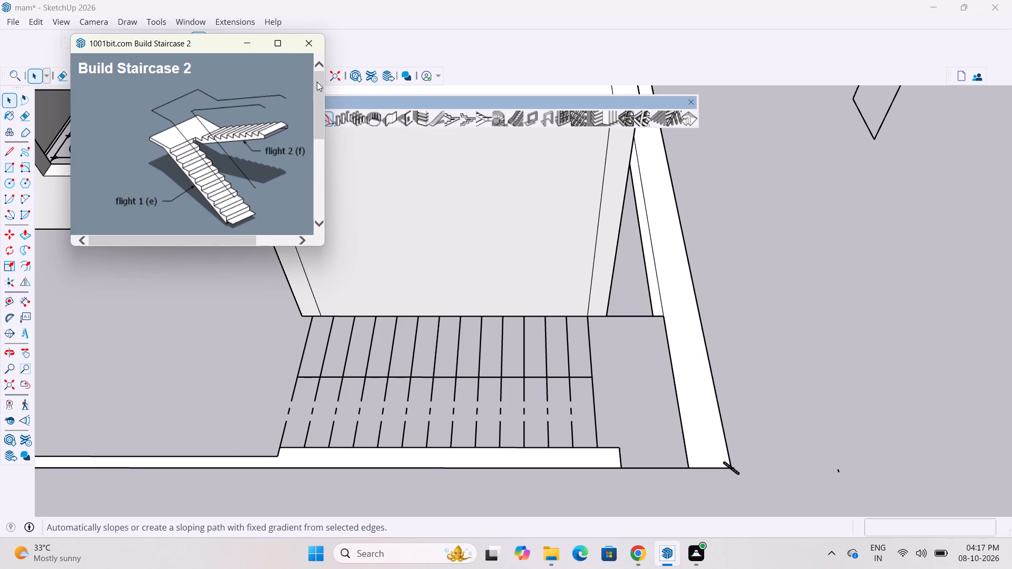
left_click(282, 40)
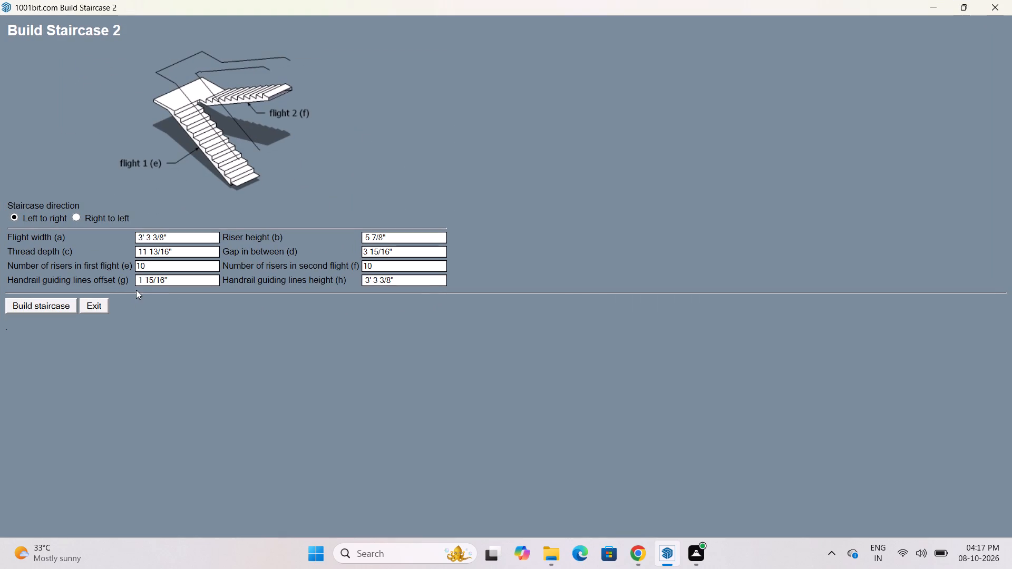
left_click(178, 236)
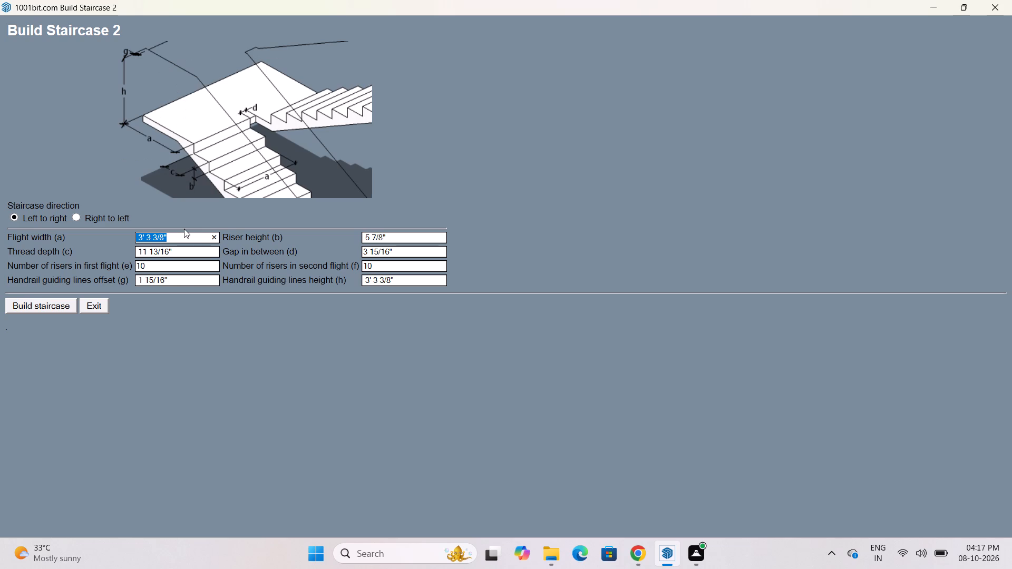
key("BackSpace")
type("6'")
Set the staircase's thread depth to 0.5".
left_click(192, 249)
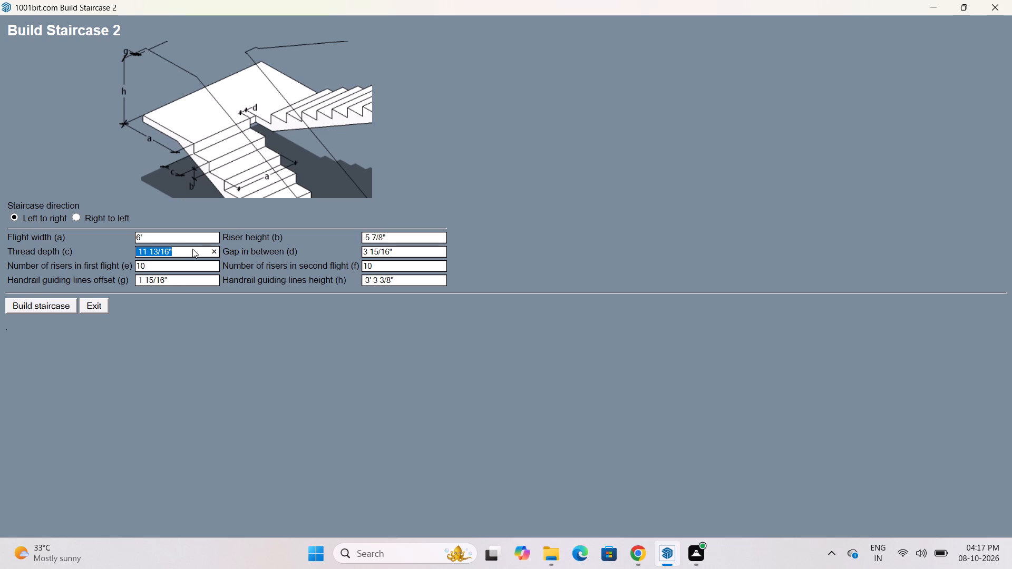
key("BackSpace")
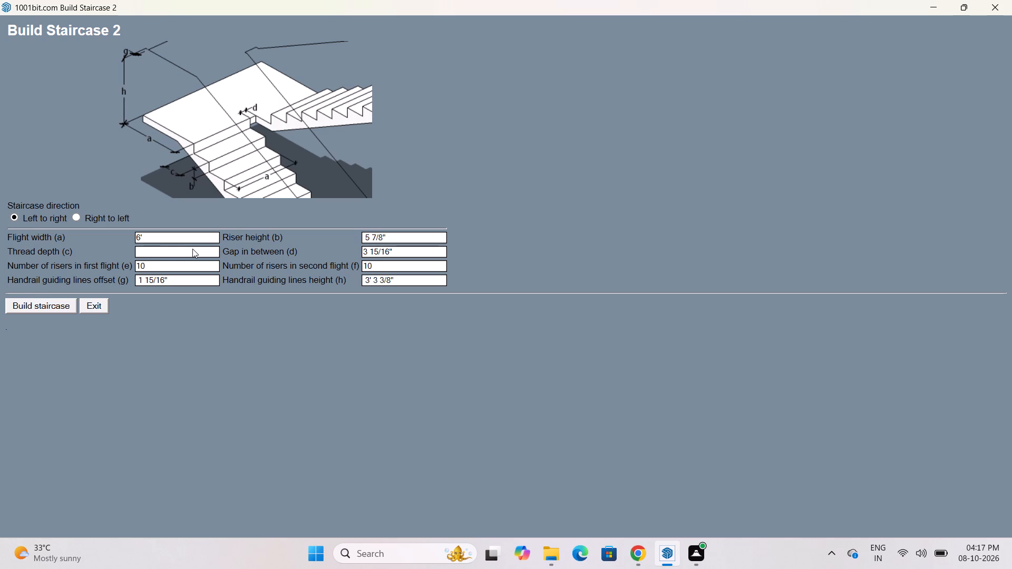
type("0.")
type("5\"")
Set the number of risers in the first flight to 20 and the handrail guiding lines offset to 3'.
left_click(193, 268)
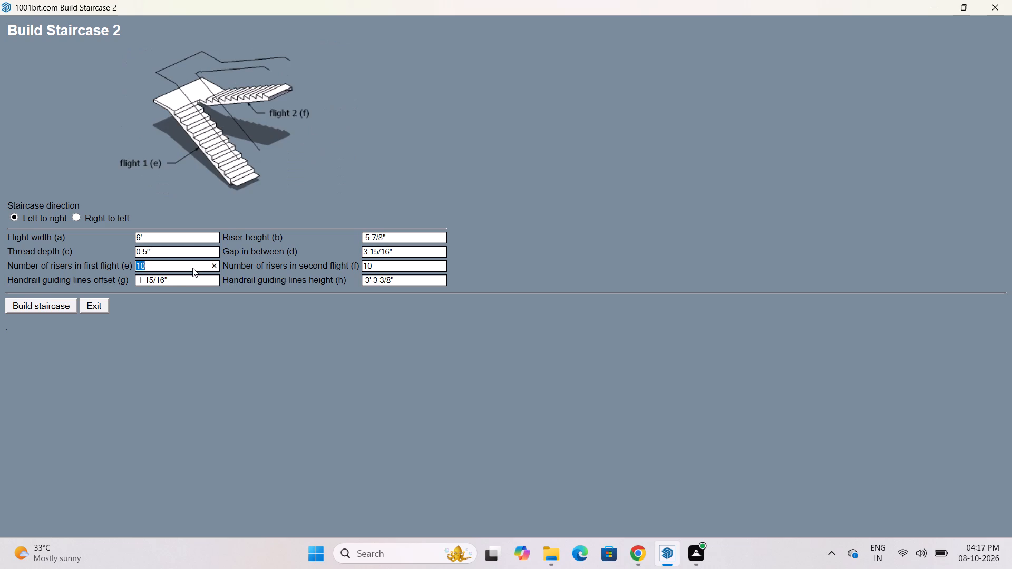
key("BackSpace")
type("20")
left_click(186, 282)
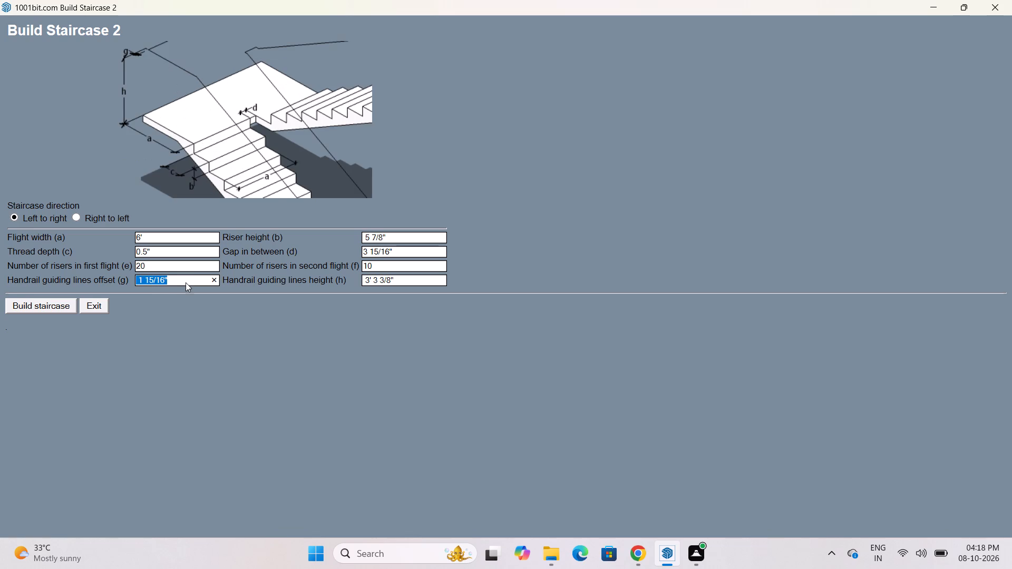
scroll(199, 173, "down", 1)
key("BackSpace")
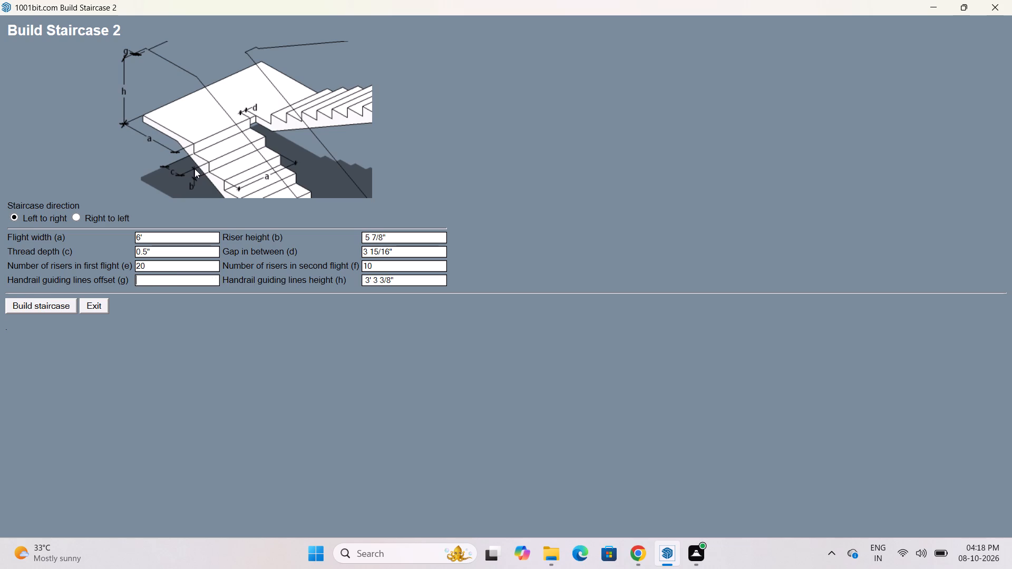
type("3'")
Set the staircase's thread depth to 11" and its riser height to 0.5".
left_click(172, 256)
key("BackSpace")
type("11\"")
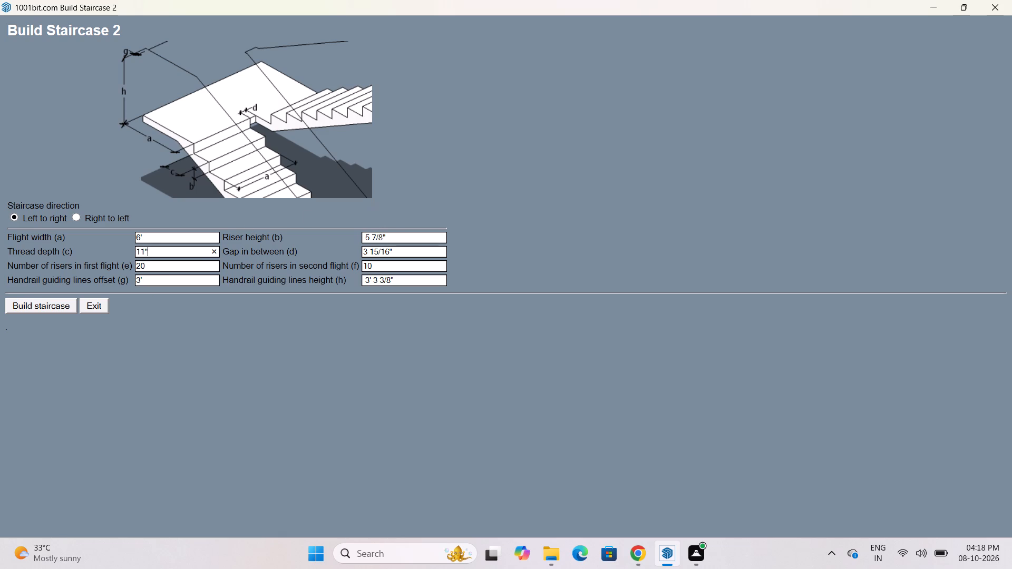
left_click(418, 233)
key("BackSpace")
type("0.5\"")
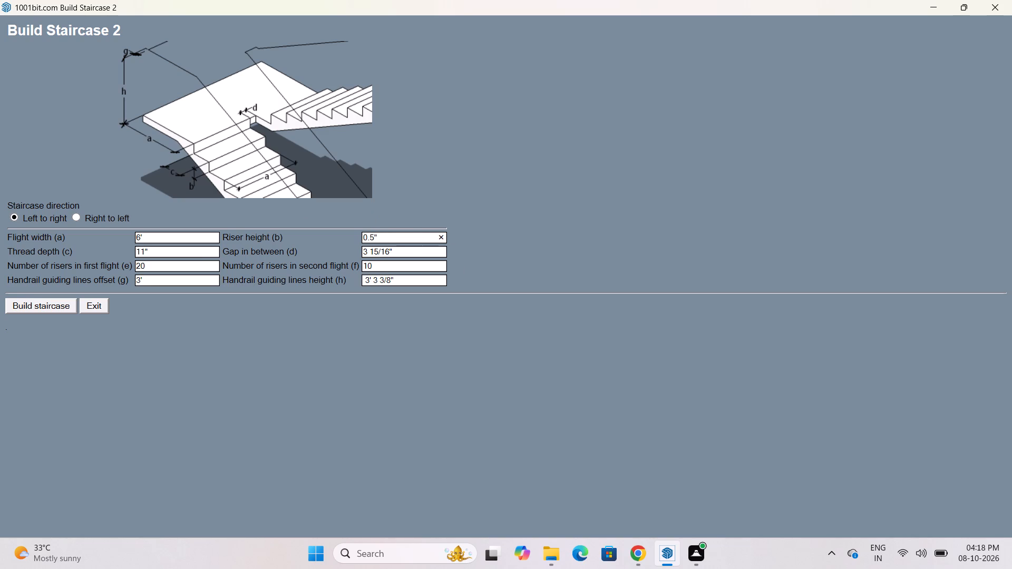
Set the staircase's gap in between the flights to 6".
left_click(410, 247)
key("BackSpace")
type("12\"")
key("BackSpace")
key("BackSpace")
key("BackSpace")
type("6\"")
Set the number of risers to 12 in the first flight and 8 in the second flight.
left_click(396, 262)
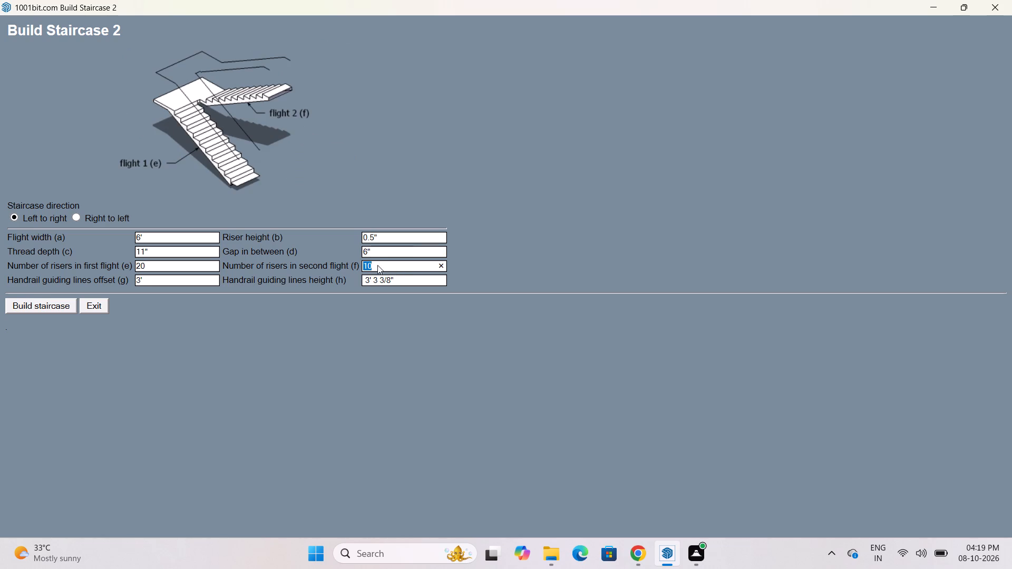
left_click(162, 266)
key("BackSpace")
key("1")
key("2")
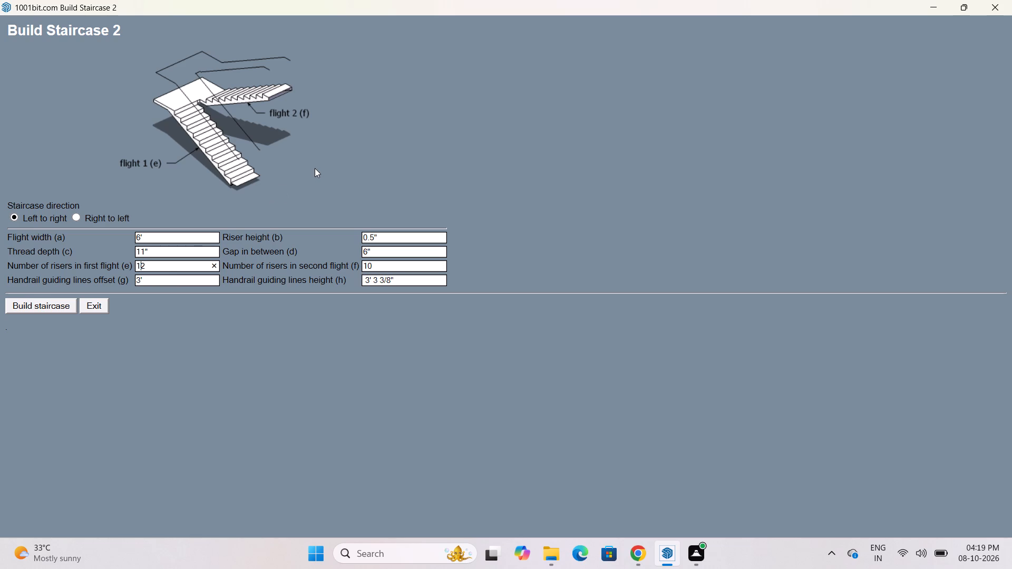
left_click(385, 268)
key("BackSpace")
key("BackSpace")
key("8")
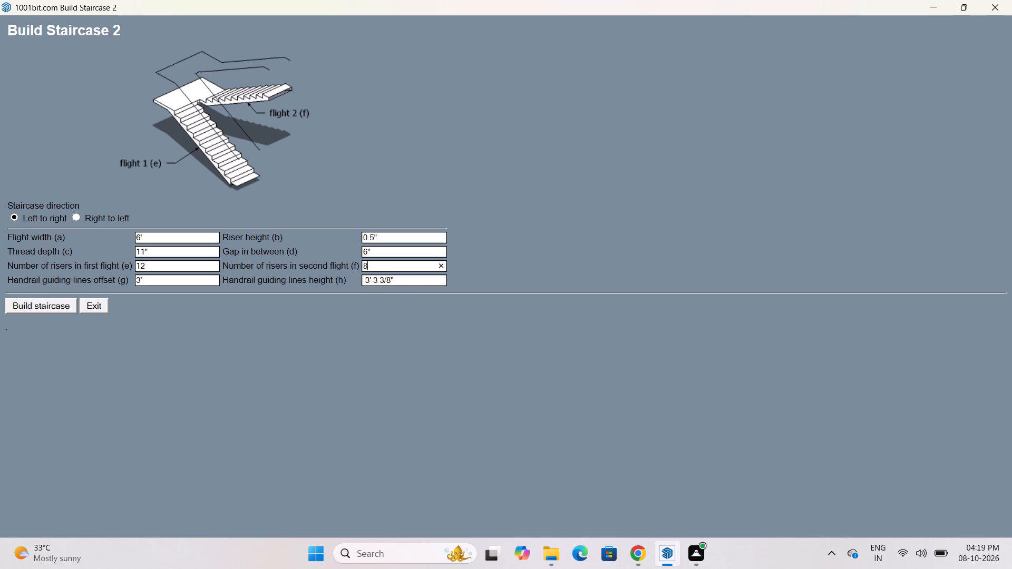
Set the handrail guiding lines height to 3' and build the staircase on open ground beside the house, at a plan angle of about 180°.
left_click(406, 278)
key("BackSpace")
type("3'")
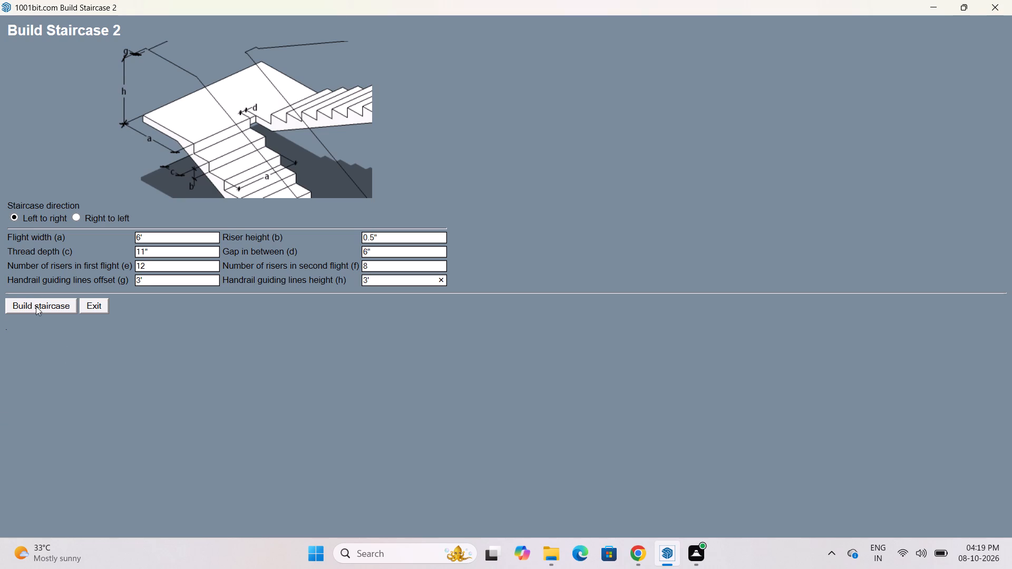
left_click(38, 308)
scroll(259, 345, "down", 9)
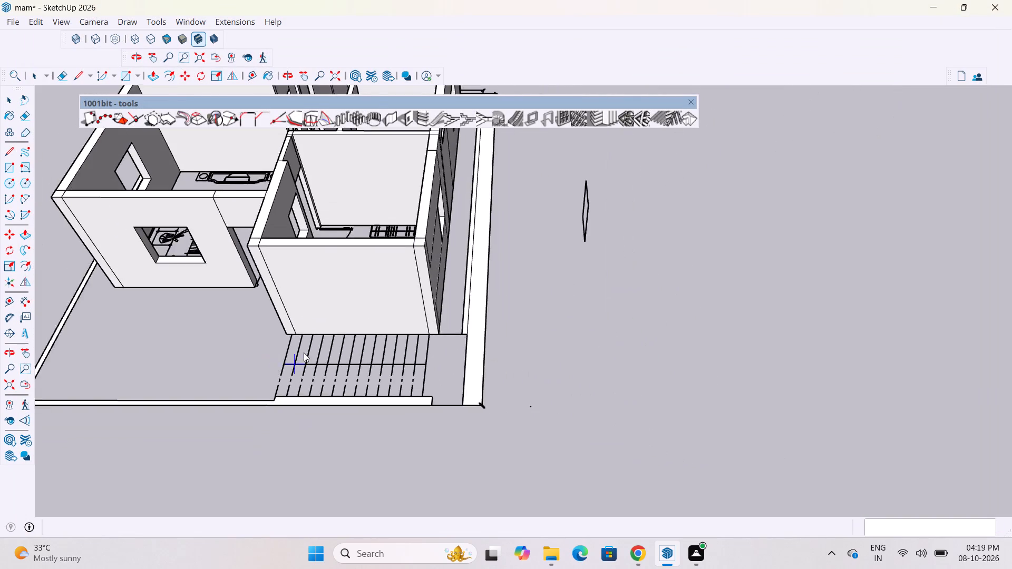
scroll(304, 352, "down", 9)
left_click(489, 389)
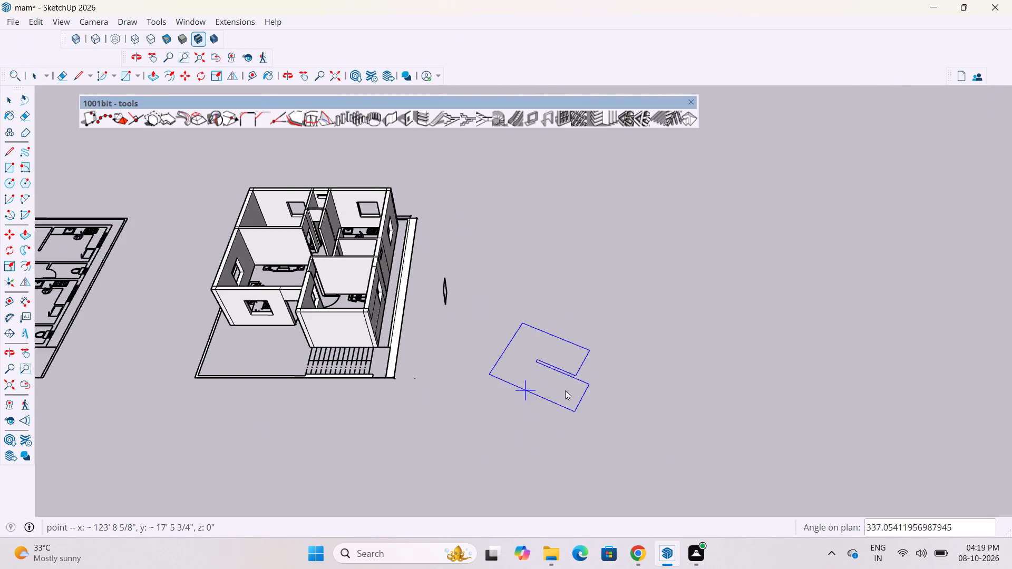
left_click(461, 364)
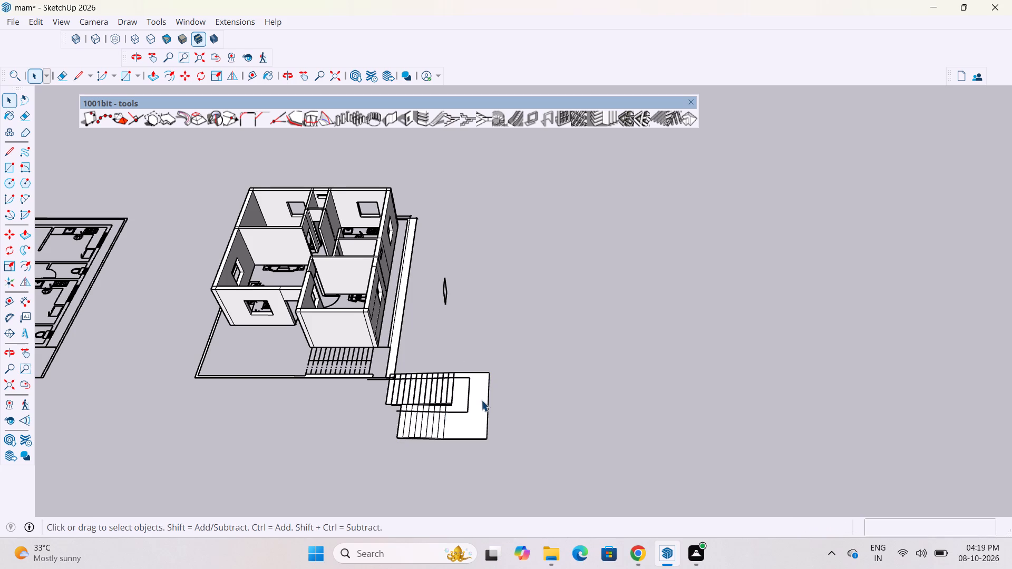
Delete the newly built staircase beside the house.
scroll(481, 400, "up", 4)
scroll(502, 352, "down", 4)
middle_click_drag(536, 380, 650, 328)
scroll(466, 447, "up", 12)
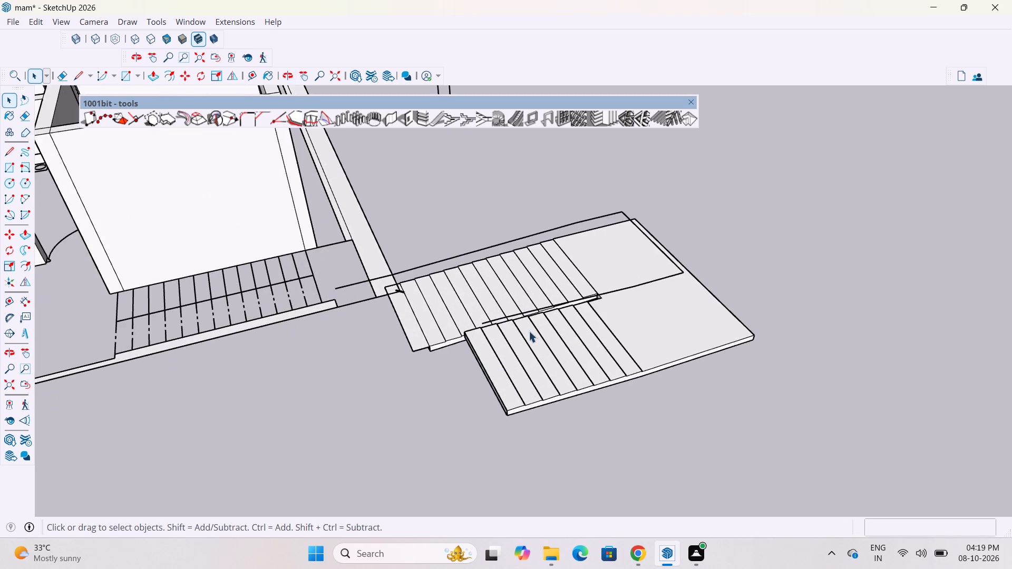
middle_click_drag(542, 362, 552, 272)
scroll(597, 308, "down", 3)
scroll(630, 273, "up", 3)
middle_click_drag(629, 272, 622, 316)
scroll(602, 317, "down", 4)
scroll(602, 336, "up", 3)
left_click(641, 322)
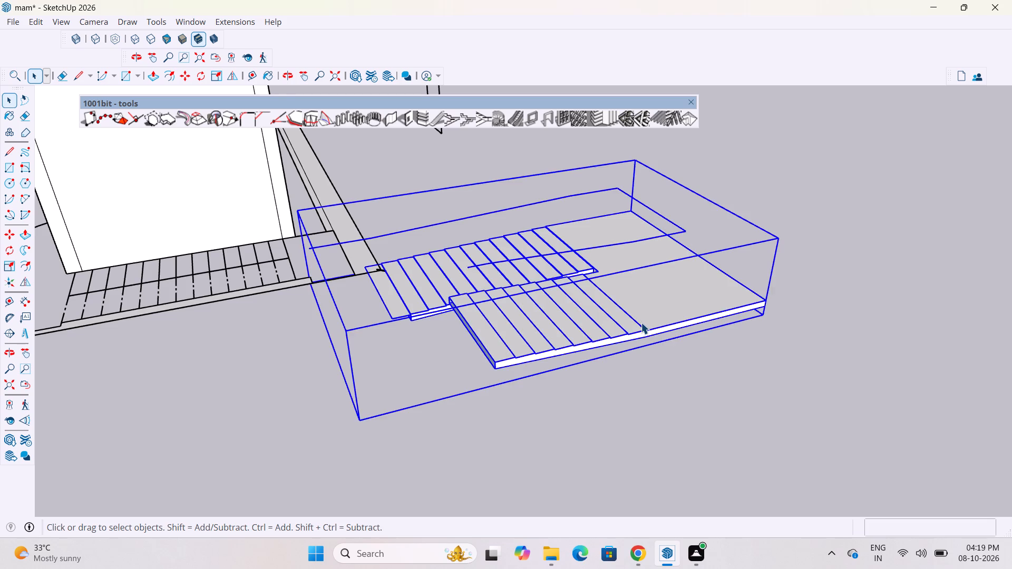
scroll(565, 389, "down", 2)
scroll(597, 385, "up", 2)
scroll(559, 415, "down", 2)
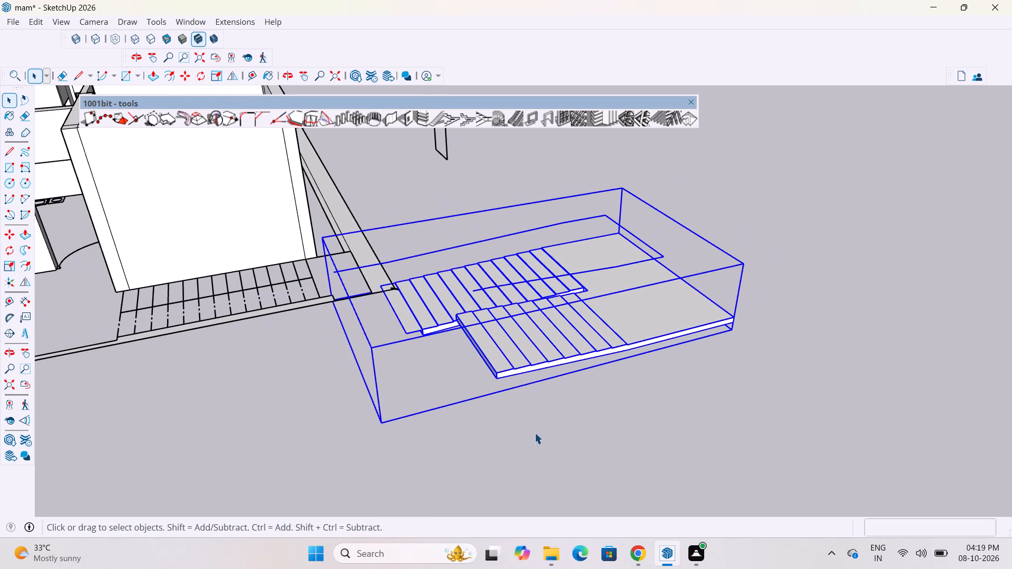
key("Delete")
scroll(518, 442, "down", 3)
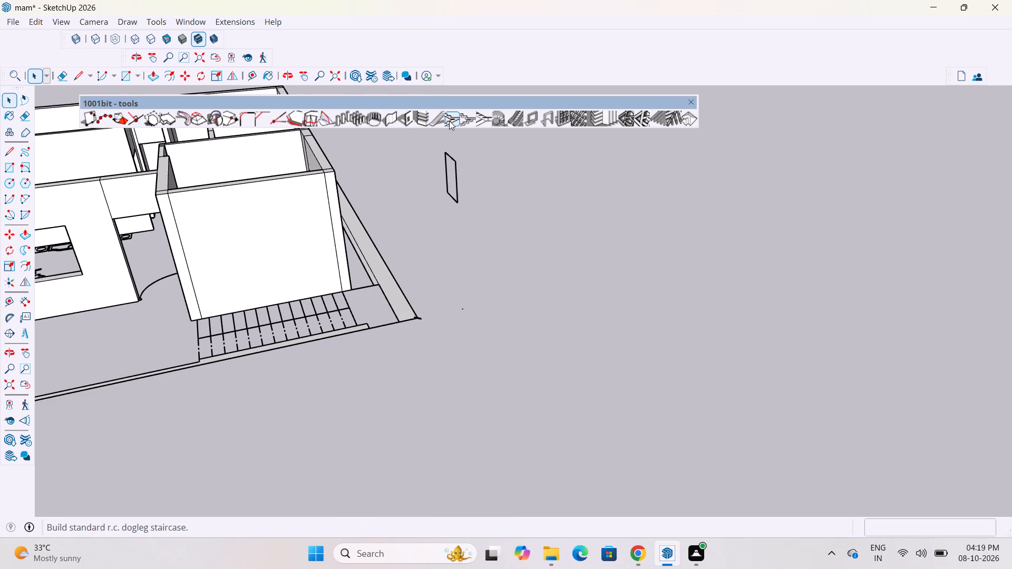
Reopen Build Staircase 2 and set 14 risers in the first flight, 6 in the second, and a handrail guiding lines height of 2'.
left_click(449, 121)
left_click(272, 43)
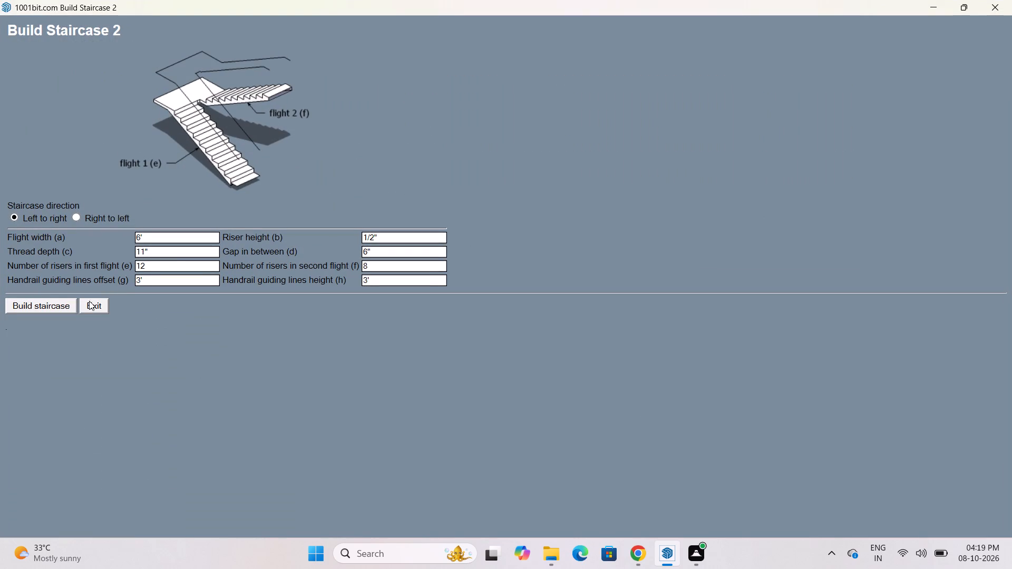
left_click(76, 215)
left_click(15, 218)
left_click(377, 264)
key("BackSpace")
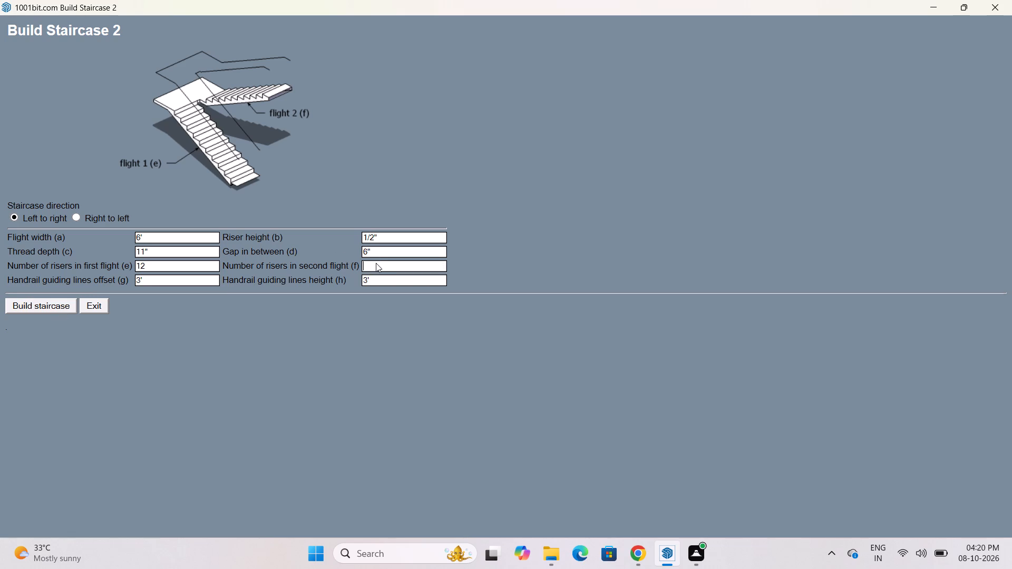
left_click(186, 268)
key("BackSpace")
type("14")
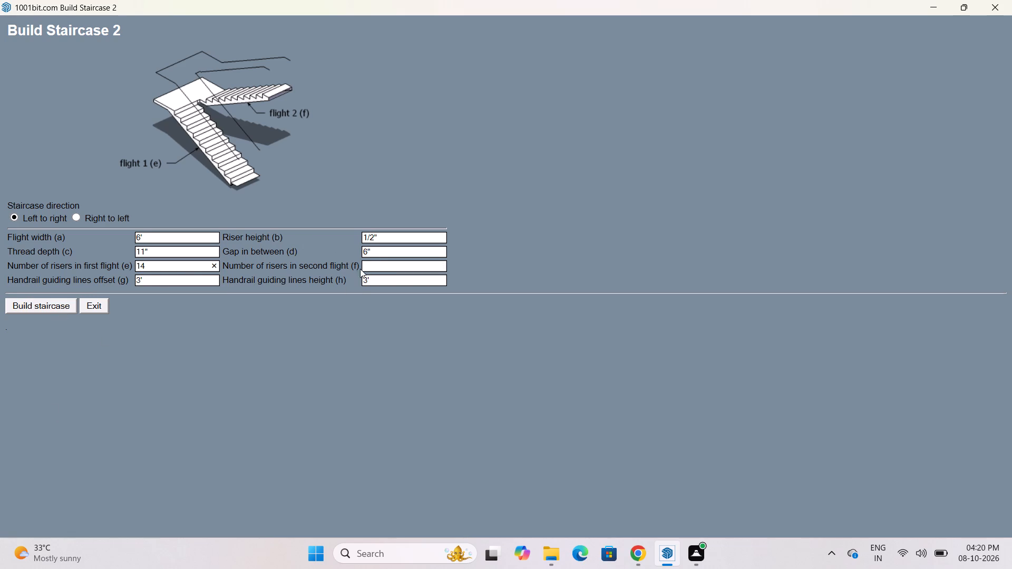
left_click(373, 268)
key("6")
left_click(386, 281)
key("BackSpace")
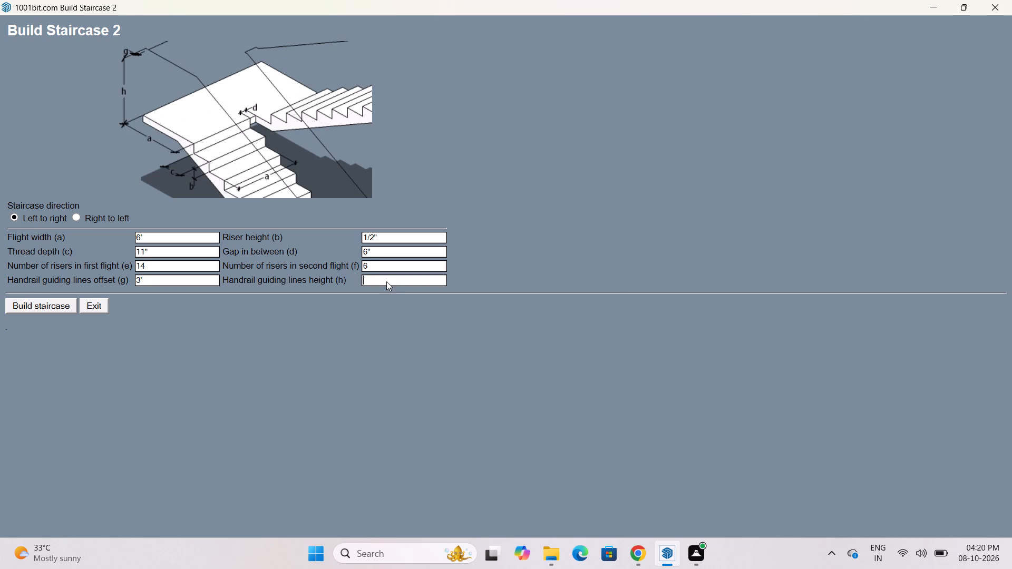
type("2'")
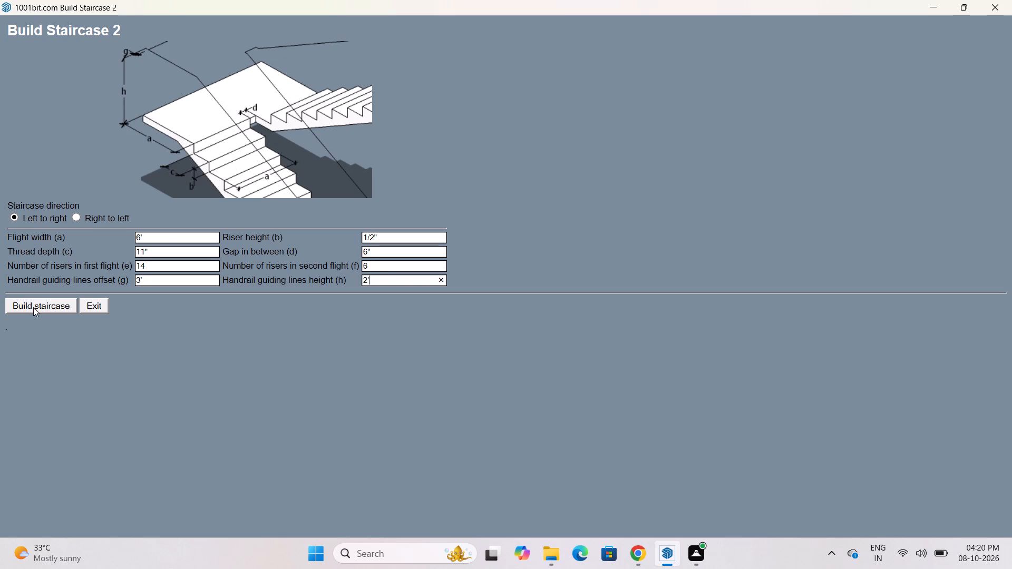
Build the staircase on open ground in front of the house's stair plan, at a plan angle of about 180°.
left_click(33, 307)
scroll(0, 314, "down", 4)
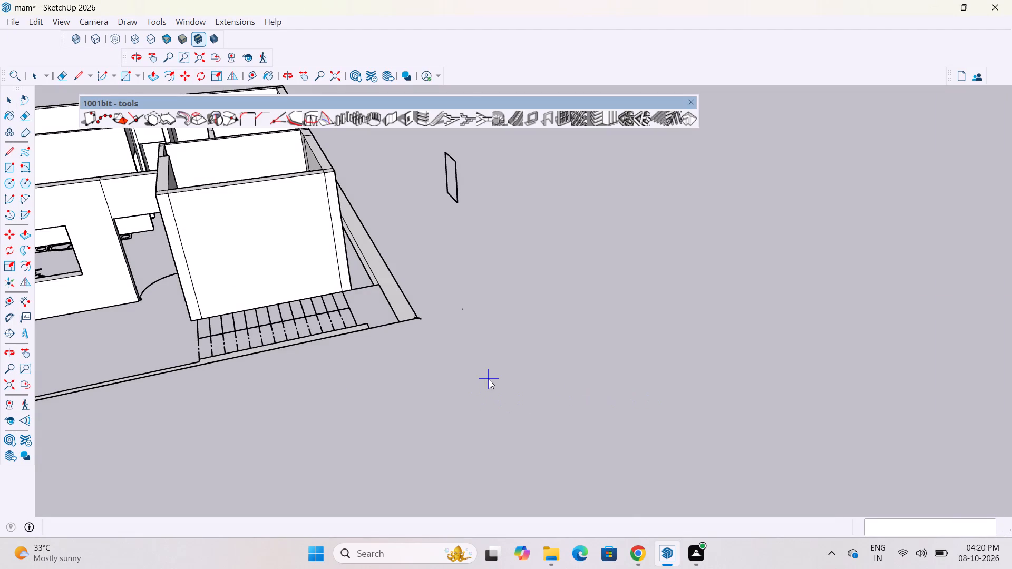
left_click(488, 380)
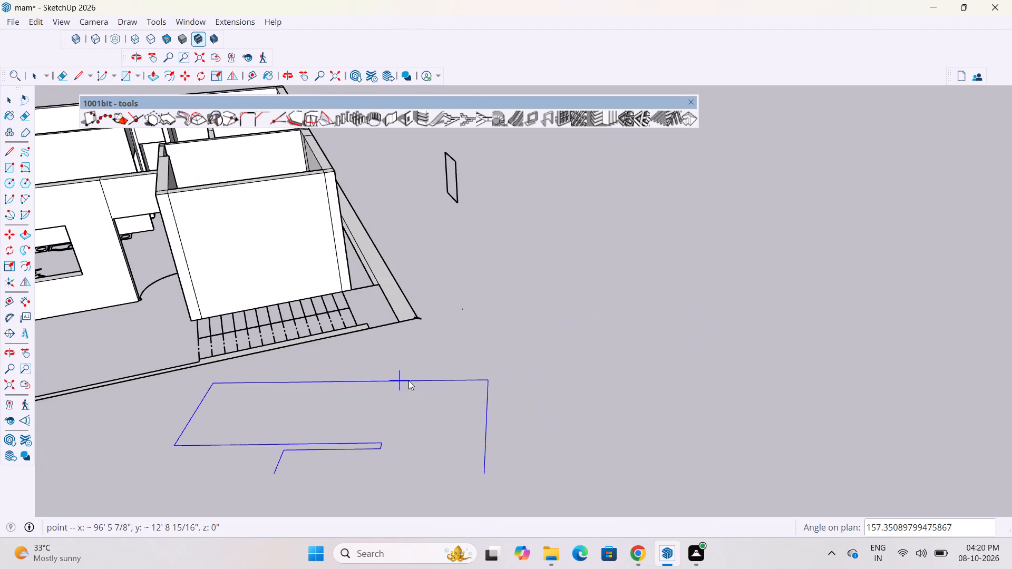
scroll(442, 383, "down", 5)
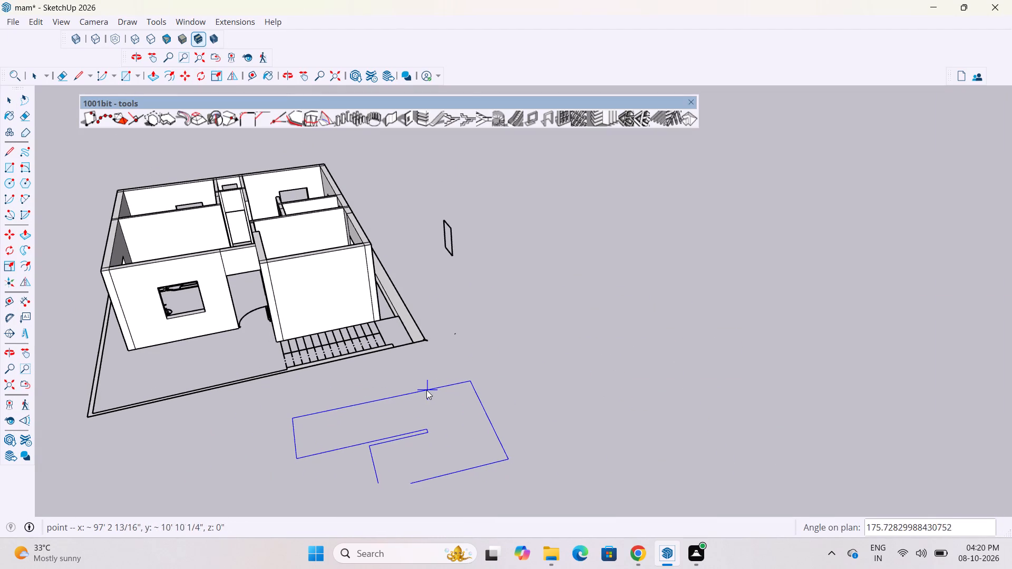
scroll(416, 389, "down", 6)
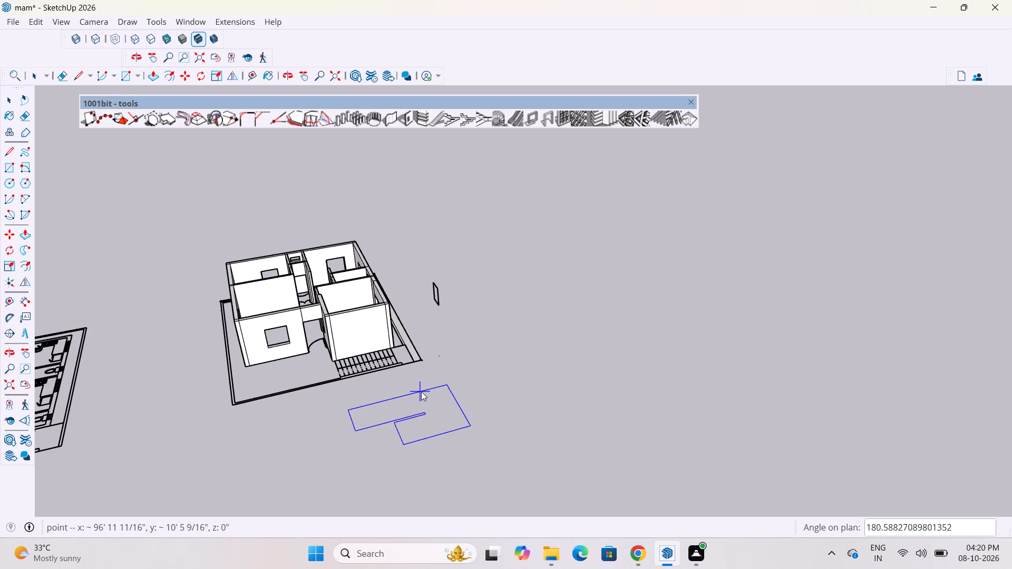
type("180")
key("Return")
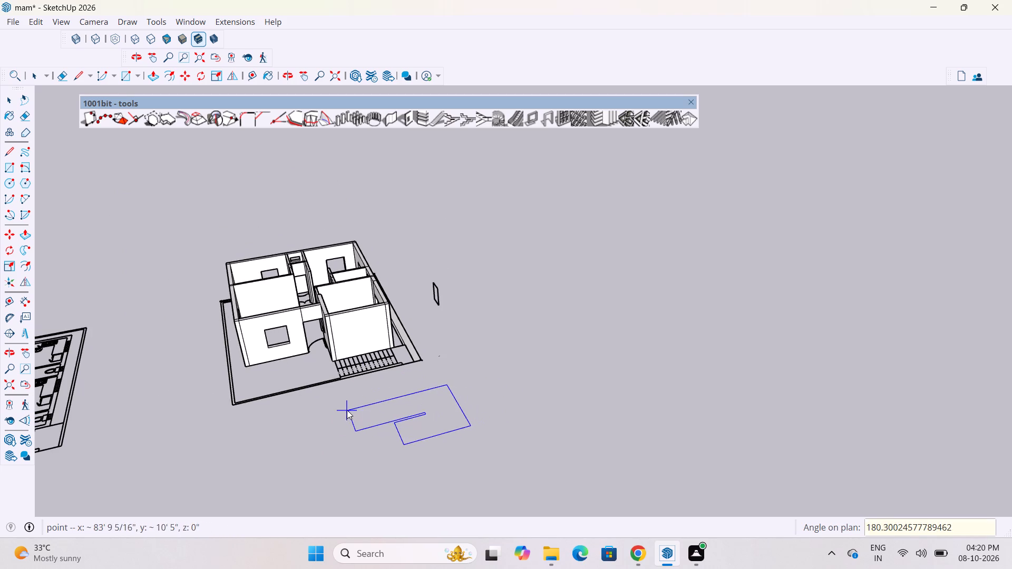
scroll(347, 409, "down", 3)
middle_click_drag(306, 410, 274, 395)
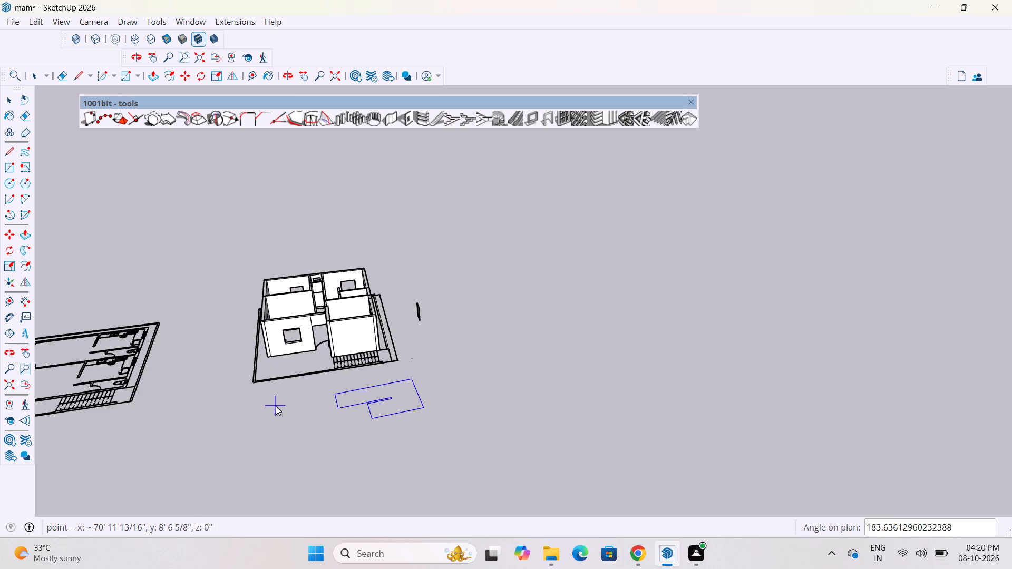
type("180")
key("Return")
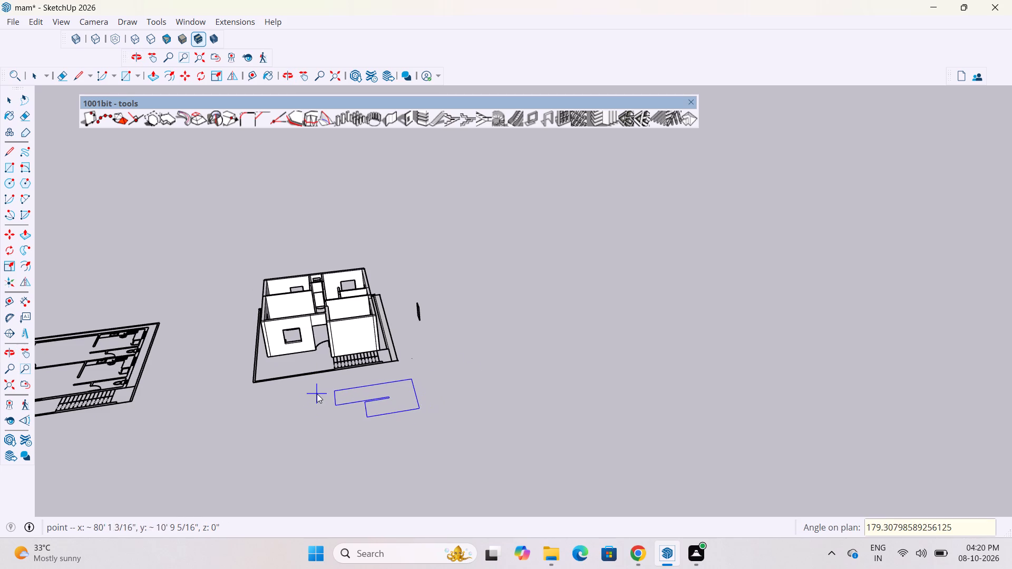
scroll(314, 394, "up", 3)
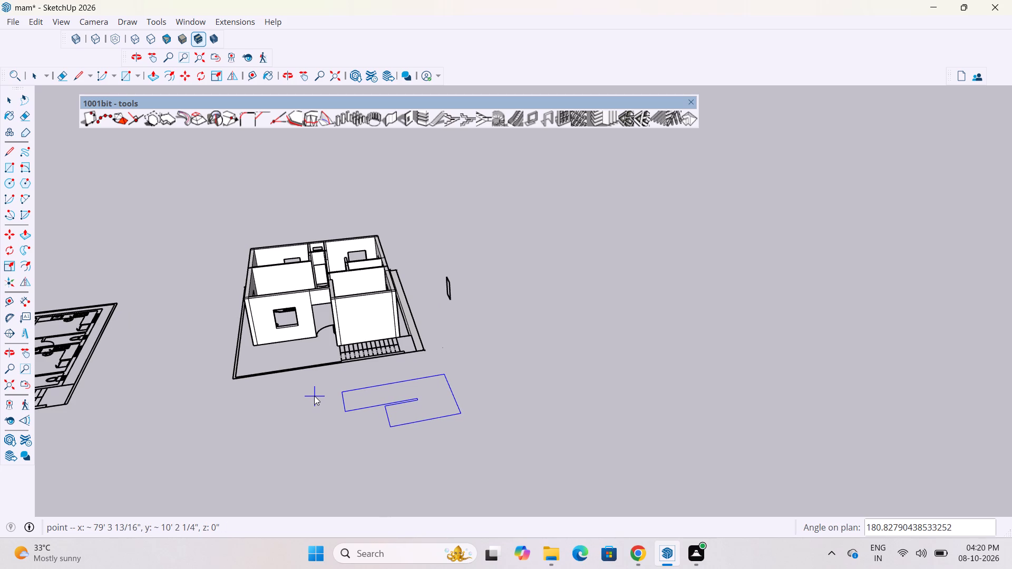
left_click(314, 396)
Examine the new staircase's two flights and landing from above and from a low angle.
scroll(422, 421, "up", 3)
middle_click_drag(436, 398, 454, 337)
scroll(445, 340, "up", 7)
middle_click_drag(440, 333, 483, 370)
scroll(478, 358, "down", 3)
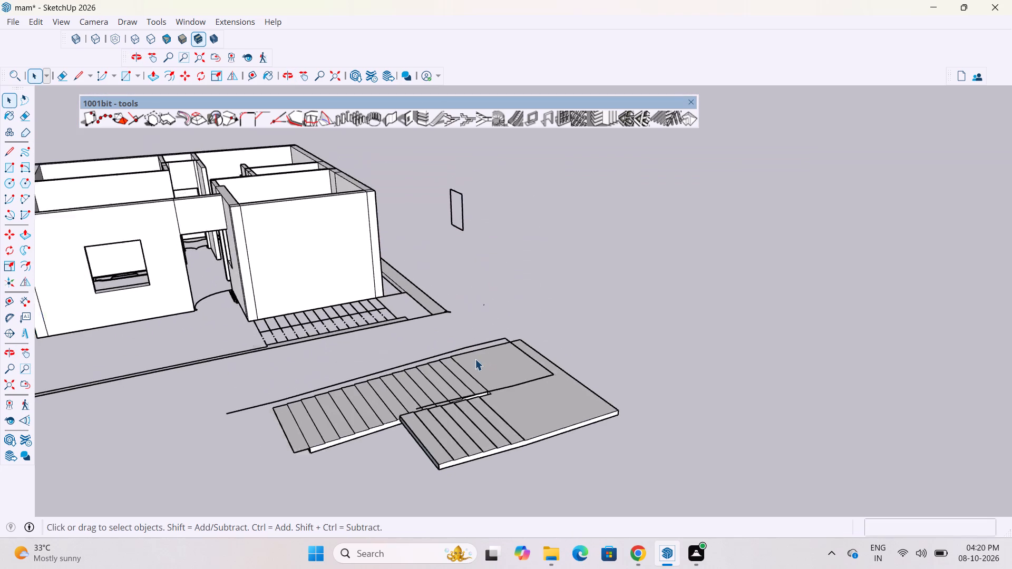
scroll(475, 359, "down", 1)
scroll(463, 411, "up", 7)
middle_click_drag(404, 381, 404, 333)
scroll(386, 319, "up", 3)
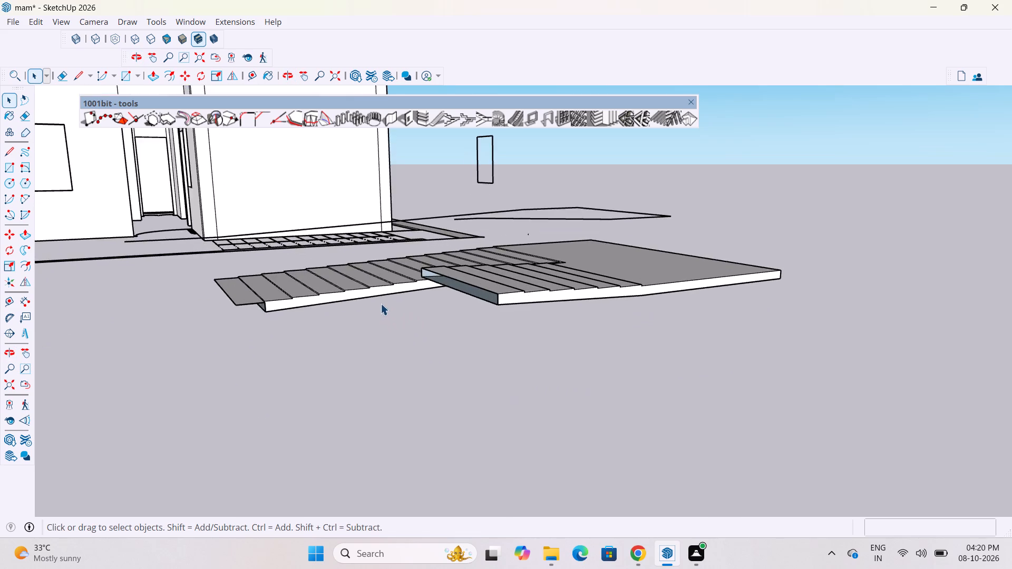
Delete the staircase standing on the open ground in front of the house's stair plan.
scroll(381, 303, "up", 3)
middle_click_drag(377, 292, 390, 274)
scroll(390, 274, "up", 1)
scroll(385, 278, "down", 9)
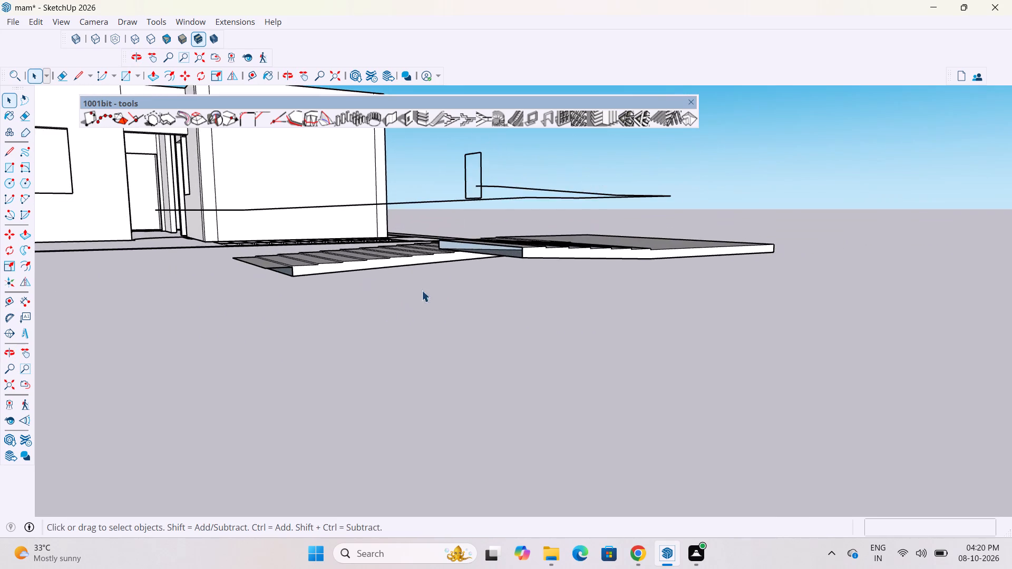
scroll(442, 278, "down", 5)
middle_click_drag(496, 282, 515, 378)
scroll(480, 355, "down", 10)
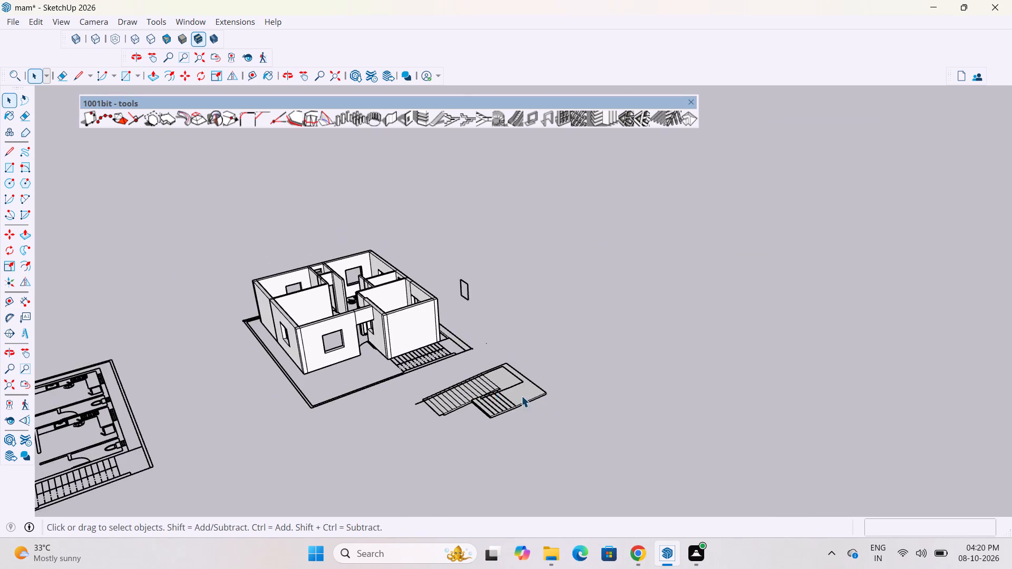
scroll(521, 396, "up", 9)
left_click(497, 400)
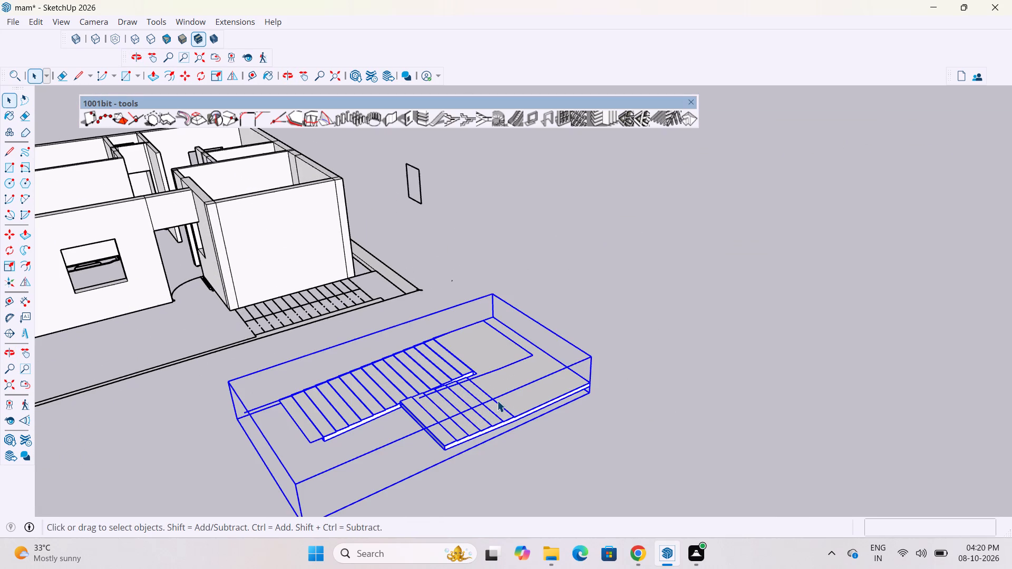
key("Delete")
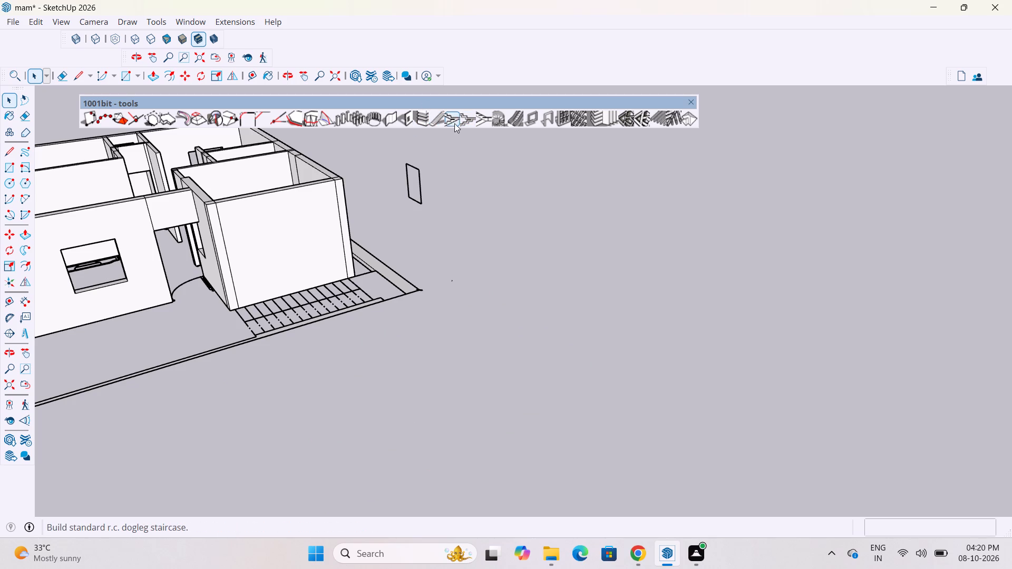
Reopen Build Staircase 2 and set the flight width to 3' and the thread depth to 12".
left_click(445, 123)
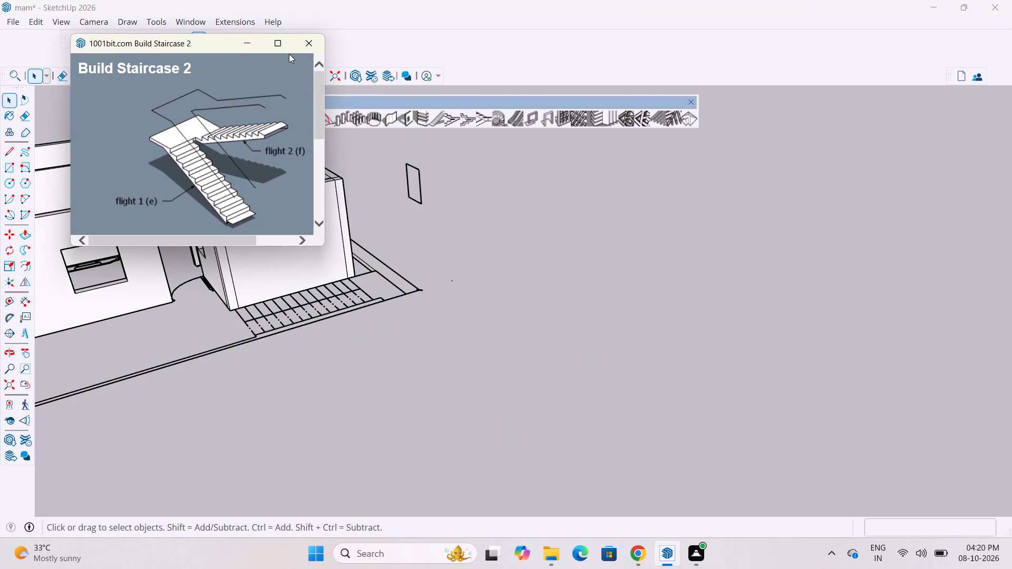
left_click(283, 46)
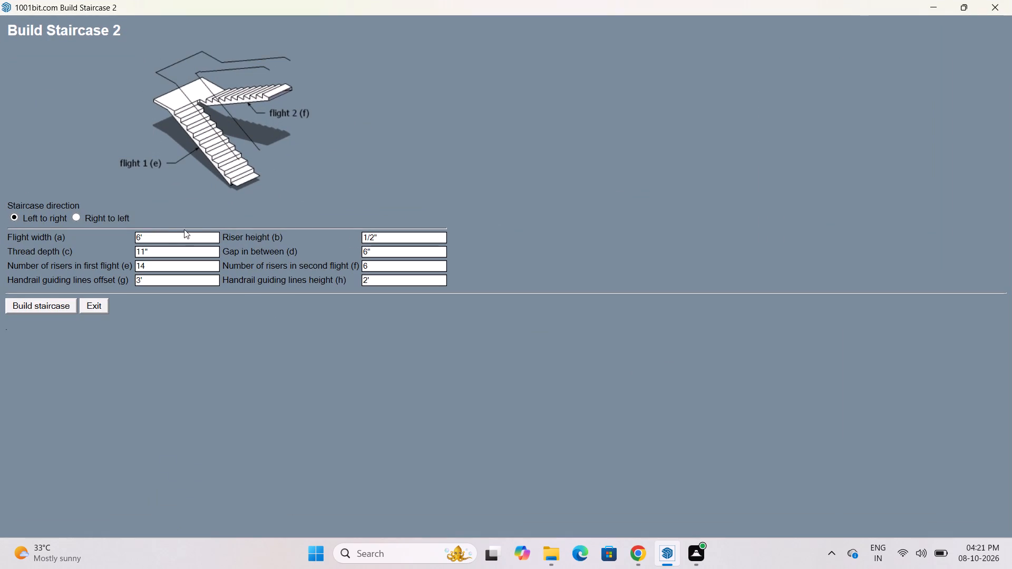
left_click(168, 233)
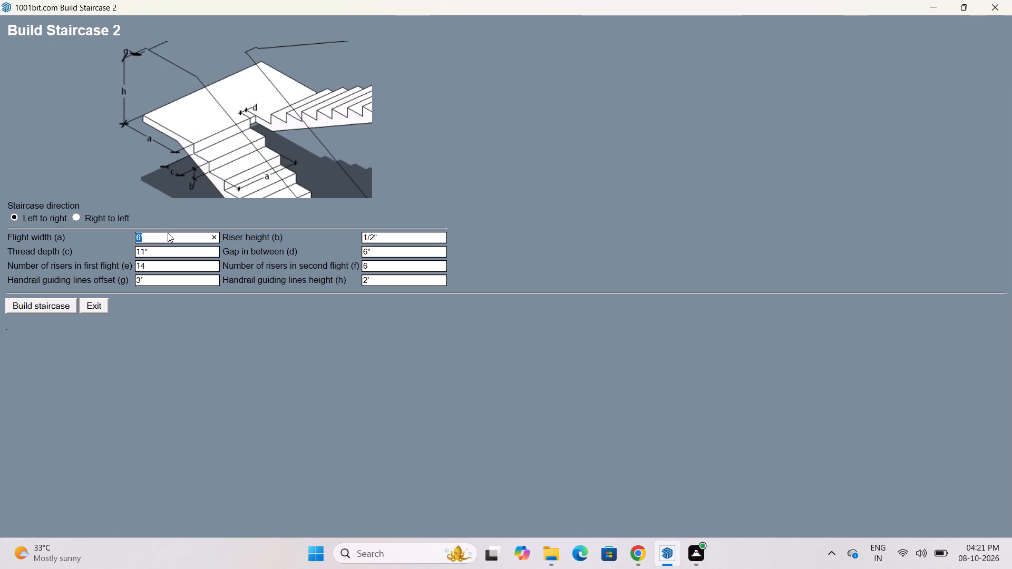
key("BackSpace")
key("BackSpace")
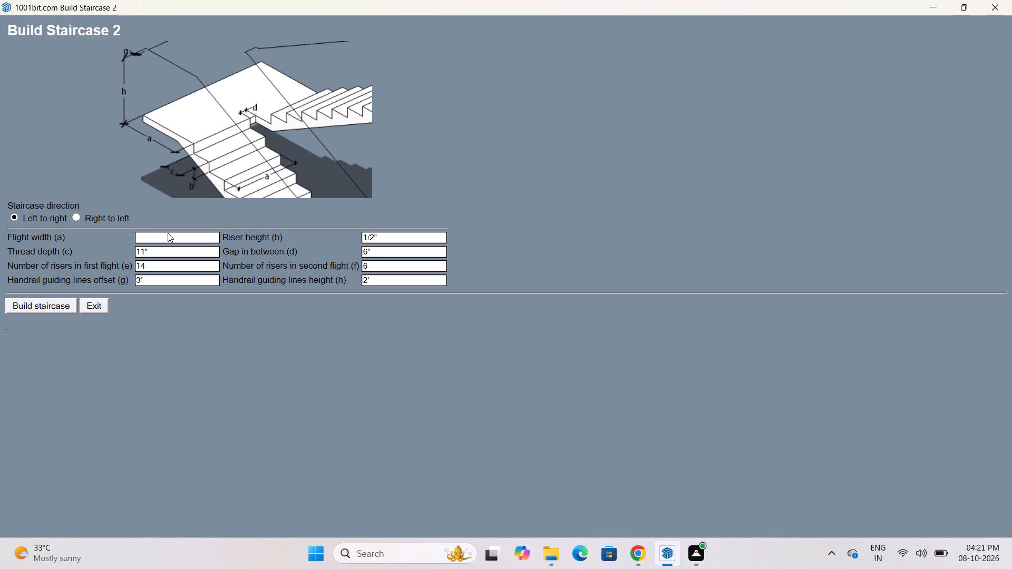
type("3'")
left_click(161, 255)
key("BackSpace")
type("12\"")
left_click(167, 268)
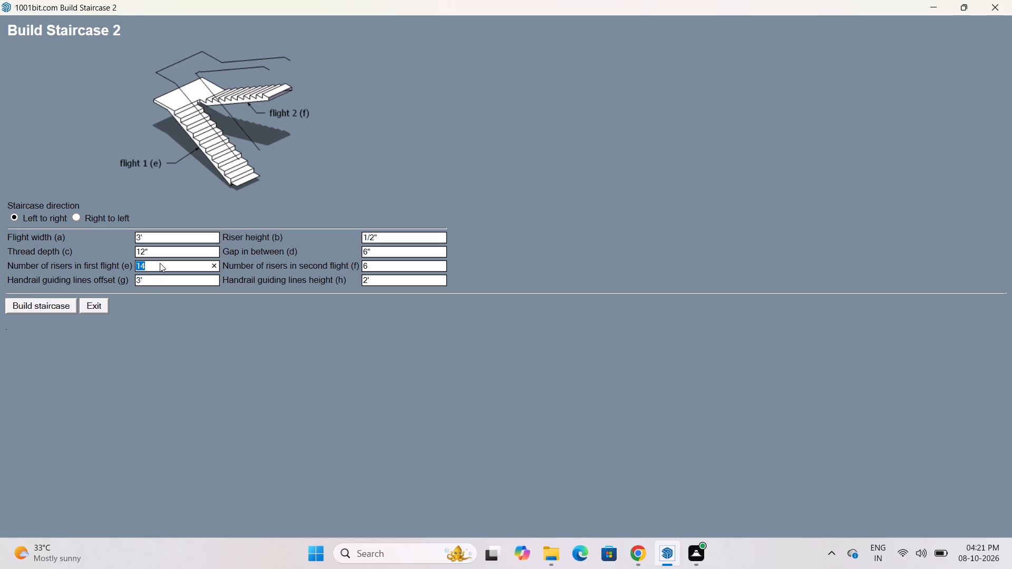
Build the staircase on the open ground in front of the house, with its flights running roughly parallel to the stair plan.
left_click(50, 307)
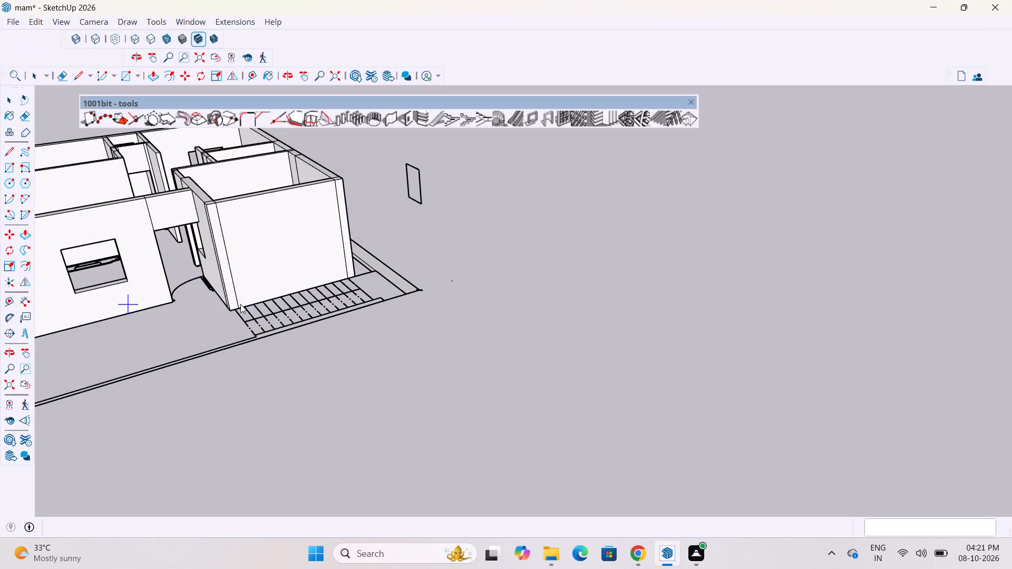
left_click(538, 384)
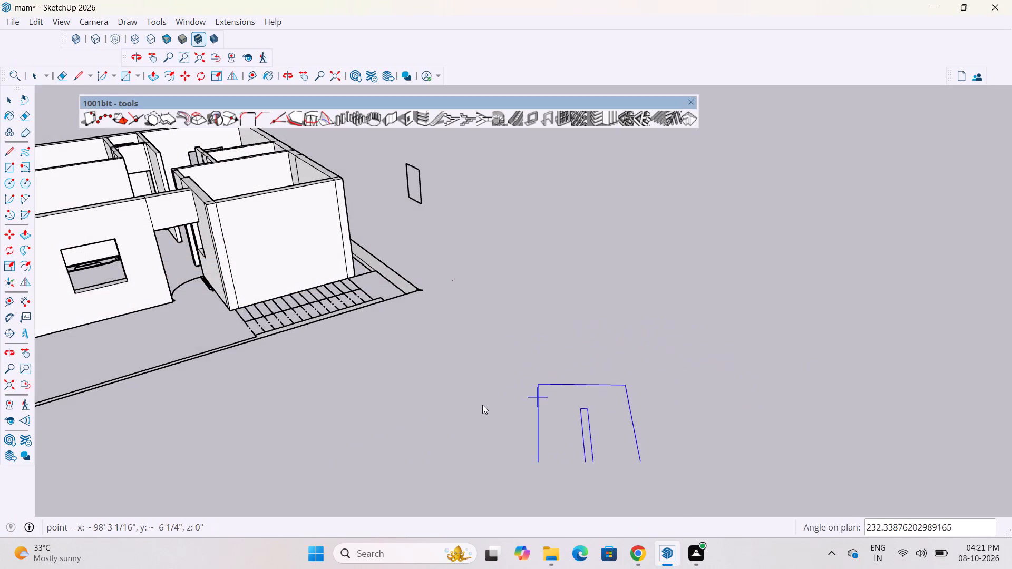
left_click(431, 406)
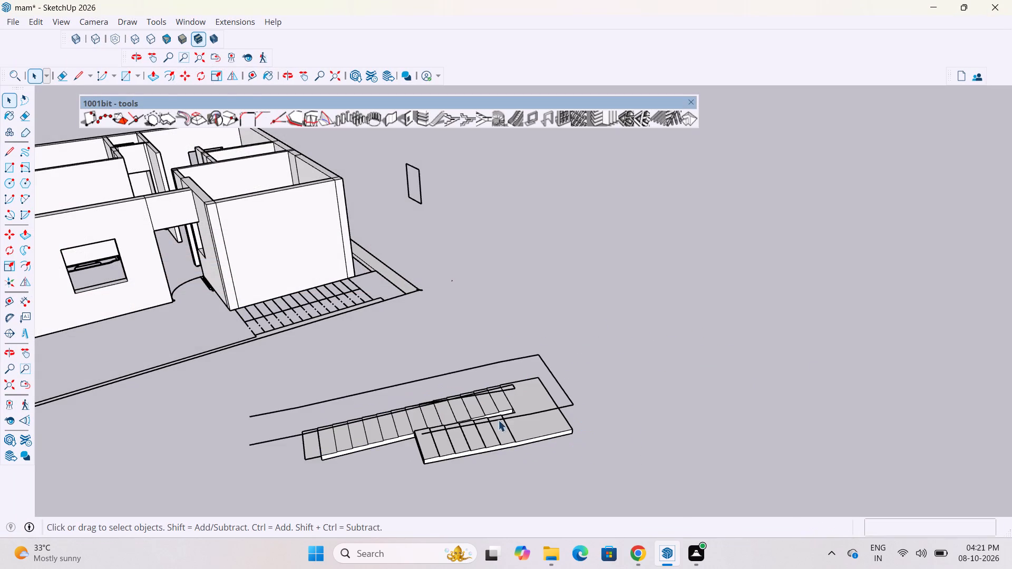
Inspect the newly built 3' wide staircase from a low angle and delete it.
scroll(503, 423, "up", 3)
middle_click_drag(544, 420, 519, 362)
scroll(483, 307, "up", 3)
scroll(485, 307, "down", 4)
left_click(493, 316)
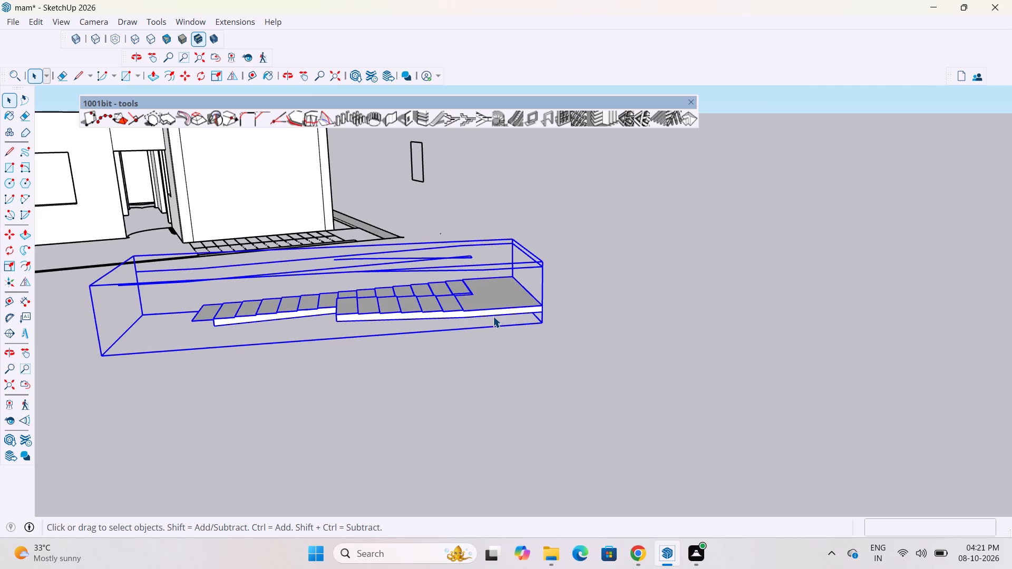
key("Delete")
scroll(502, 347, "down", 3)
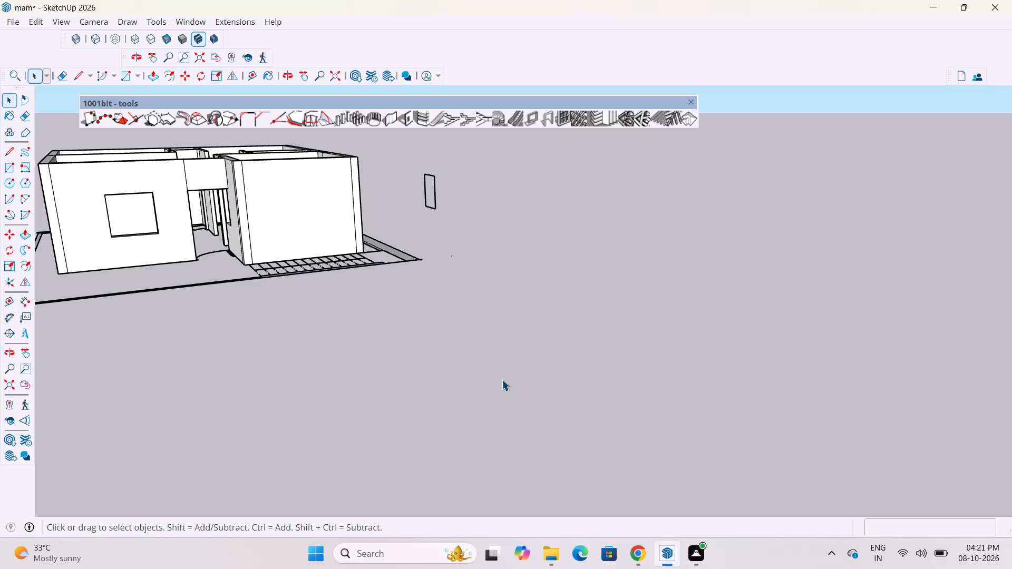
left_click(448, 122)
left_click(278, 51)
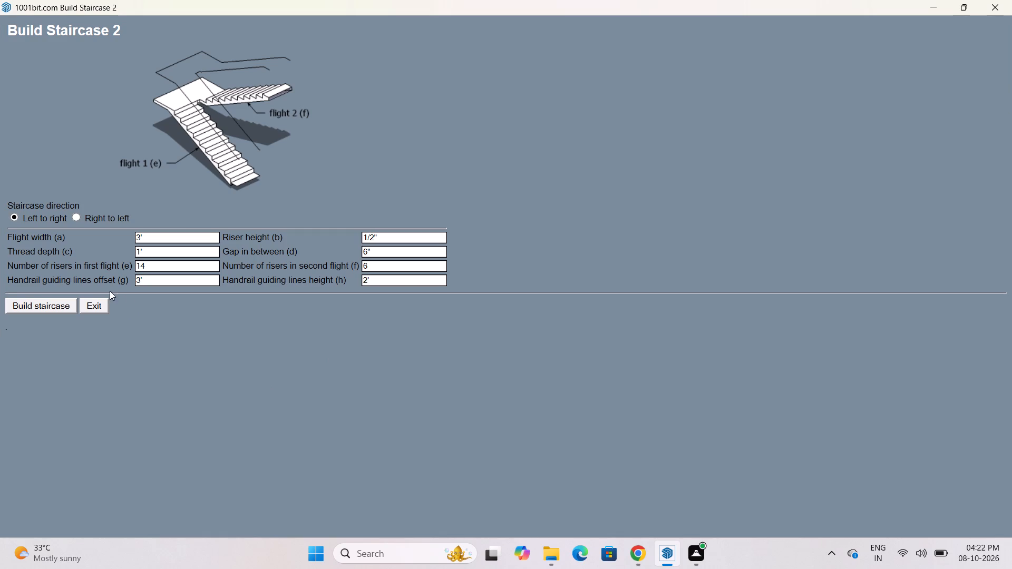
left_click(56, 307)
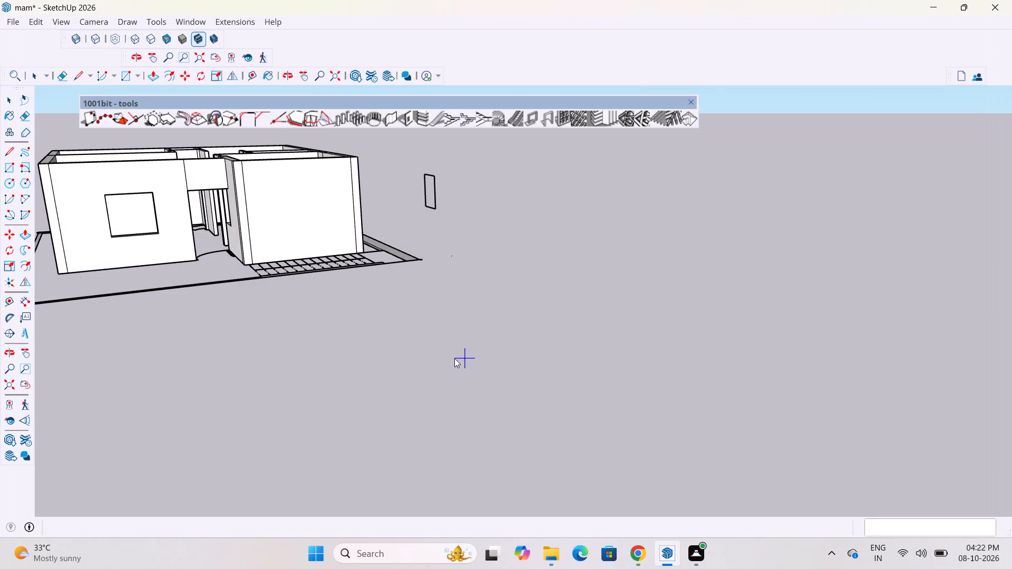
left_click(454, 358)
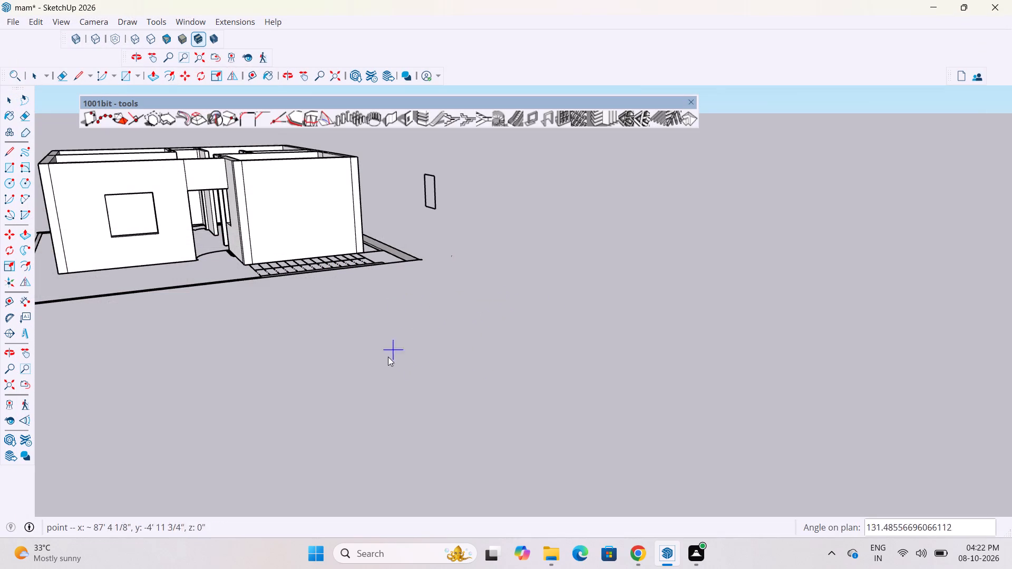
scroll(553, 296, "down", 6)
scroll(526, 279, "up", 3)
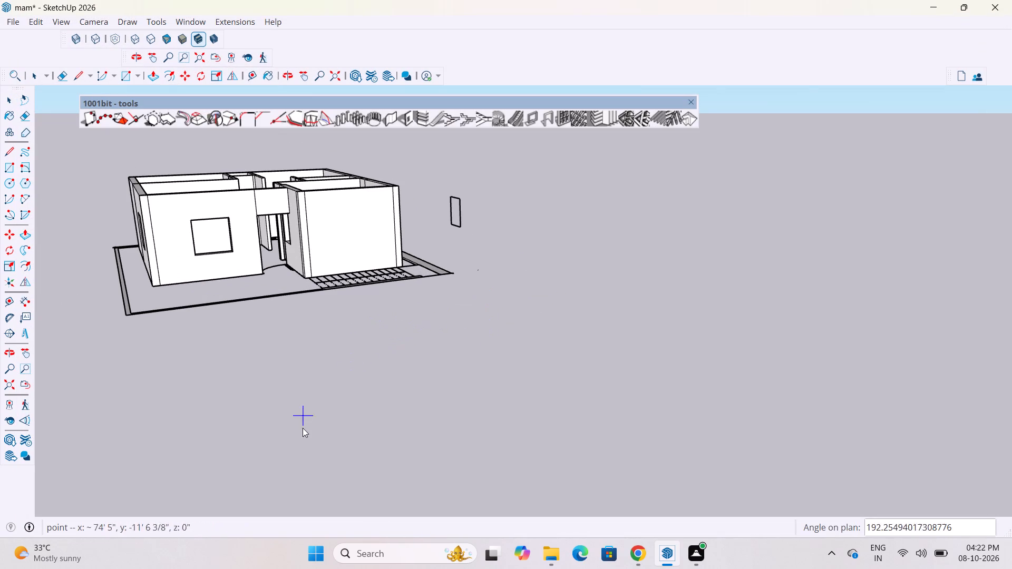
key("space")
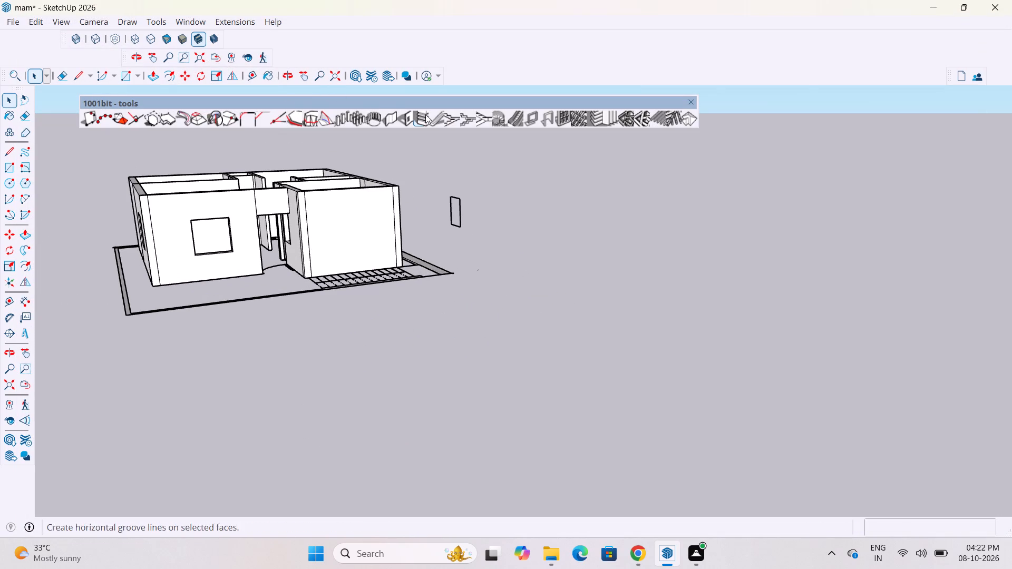
Build the staircase with the current Build Staircase 2 settings on open ground in front of the house, roughly parallel to the stair plan.
left_click(450, 121)
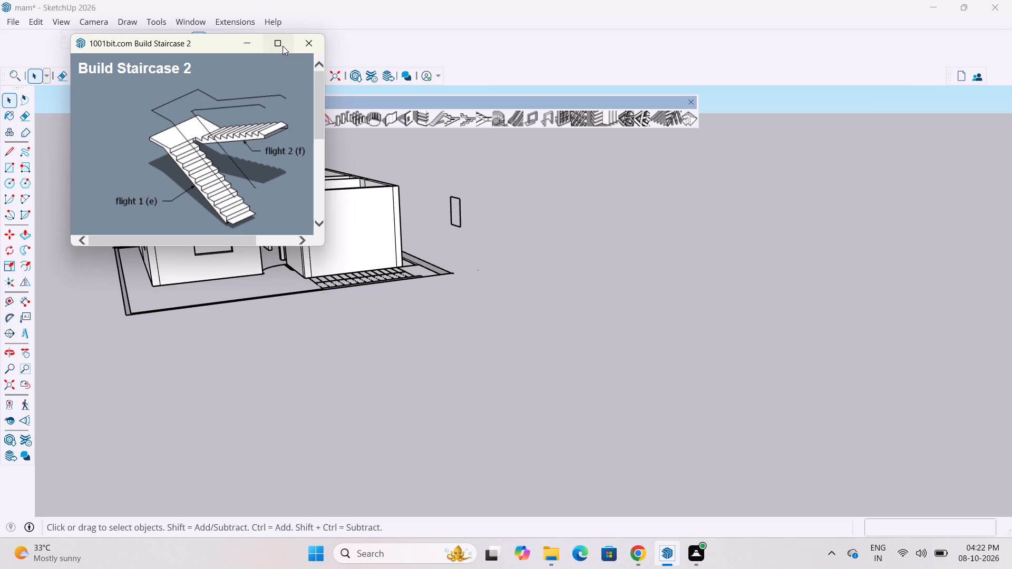
left_click(283, 46)
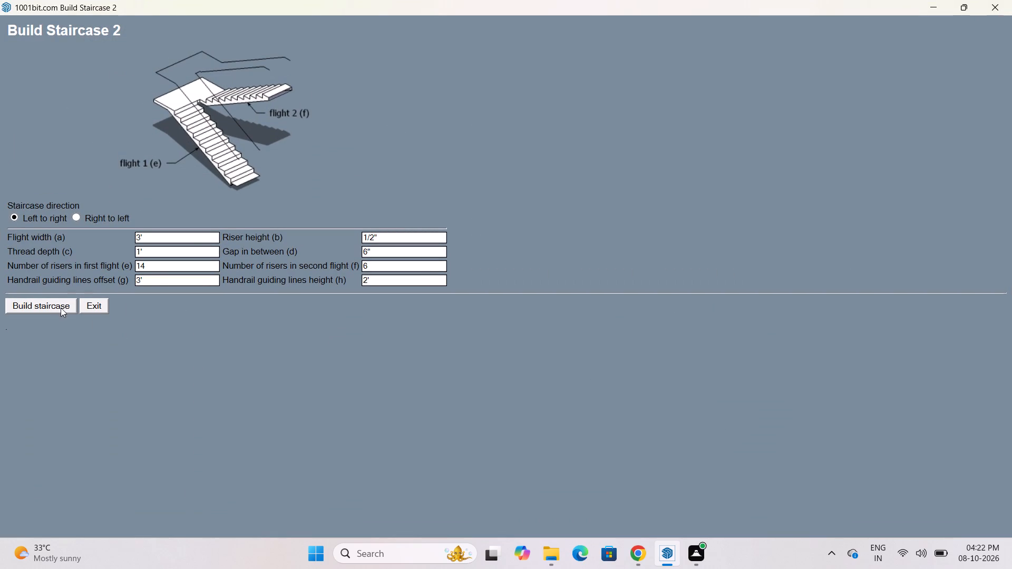
left_click(61, 308)
left_click(473, 345)
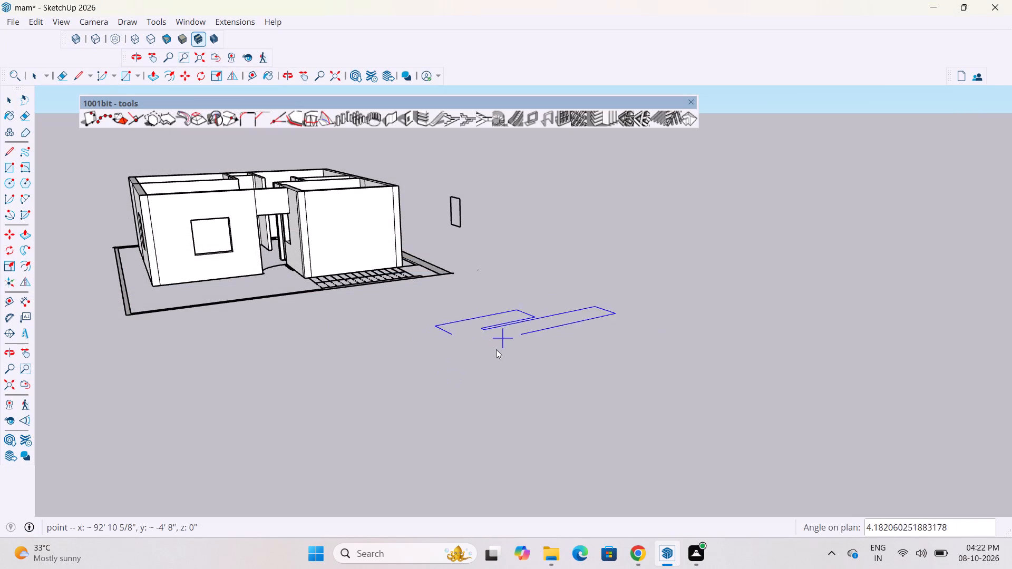
scroll(481, 300, "down", 4)
middle_click_drag(471, 324, 421, 373)
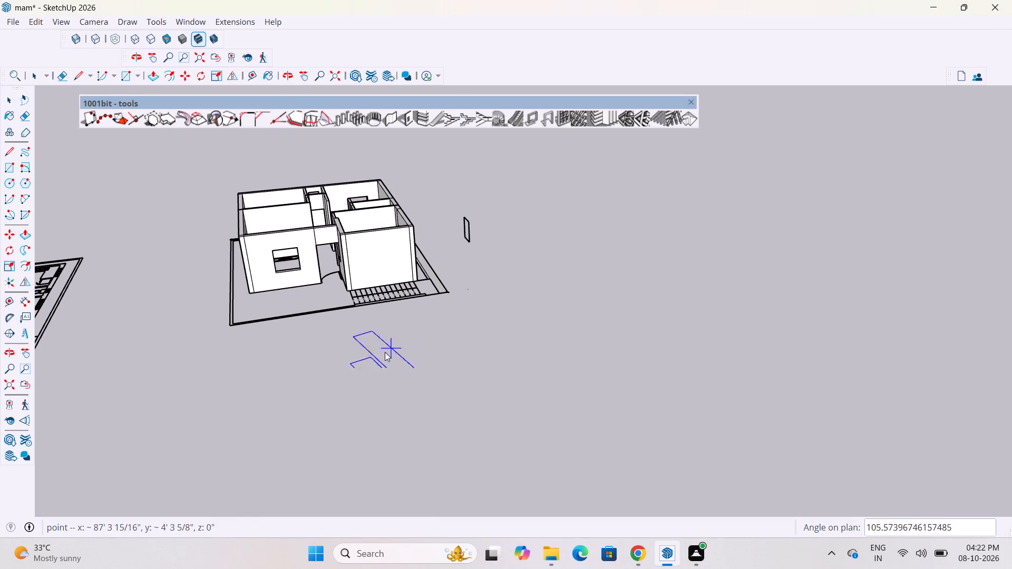
left_click(363, 383)
Examine the new staircase's flights, landing and handrail guiding lines from low, side and raised angles.
scroll(409, 388, "up", 2)
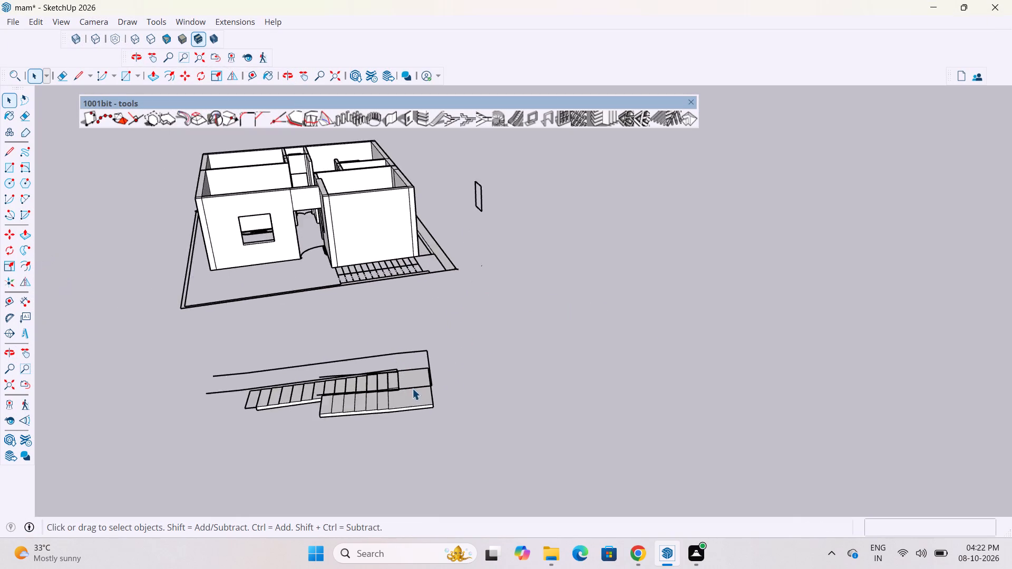
scroll(412, 388, "up", 3)
middle_click_drag(425, 381, 450, 338)
scroll(444, 325, "up", 9)
middle_click_drag(469, 295, 567, 233)
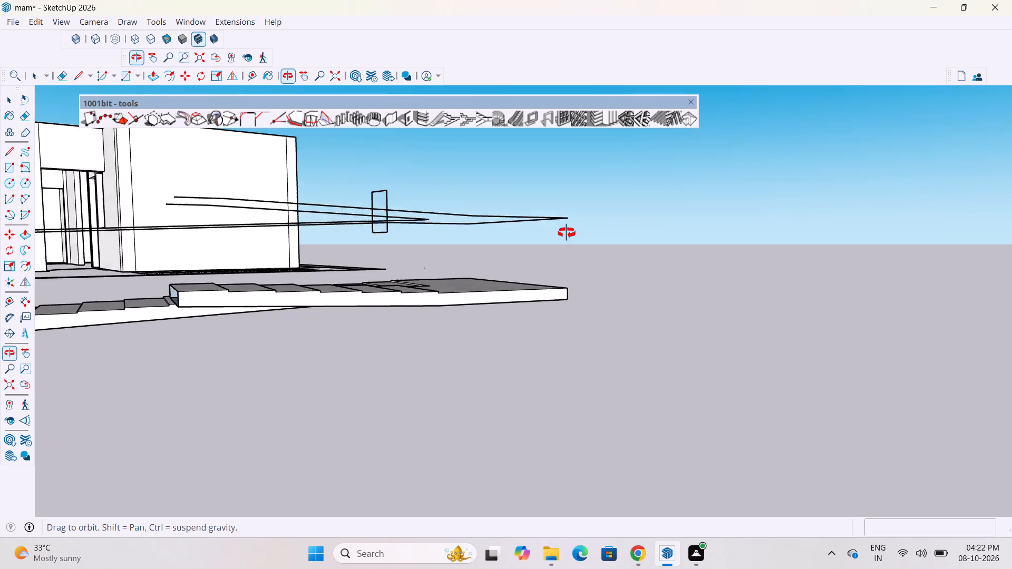
middle_click_drag(567, 233, 634, 256)
scroll(531, 285, "down", 8)
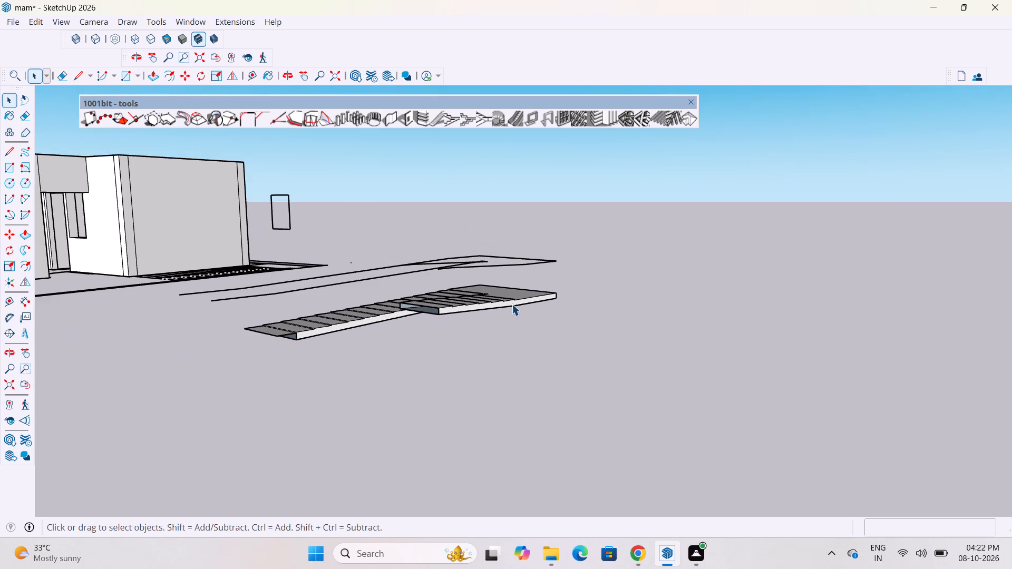
scroll(510, 304, "down", 4)
scroll(505, 286, "up", 3)
middle_click_drag(498, 295, 488, 312)
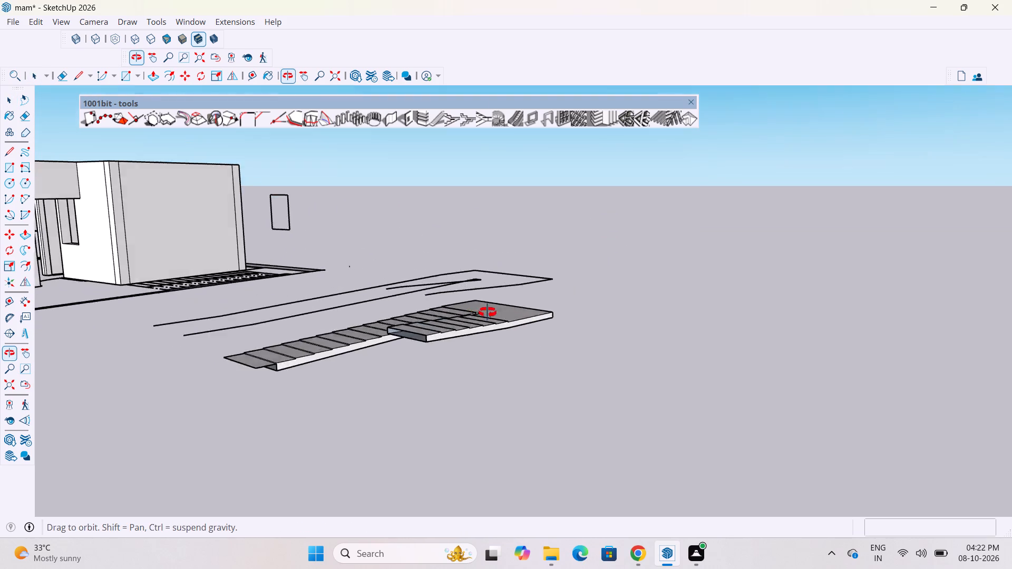
middle_click_drag(488, 312, 472, 348)
scroll(458, 352, "up", 9)
scroll(399, 300, "down", 5)
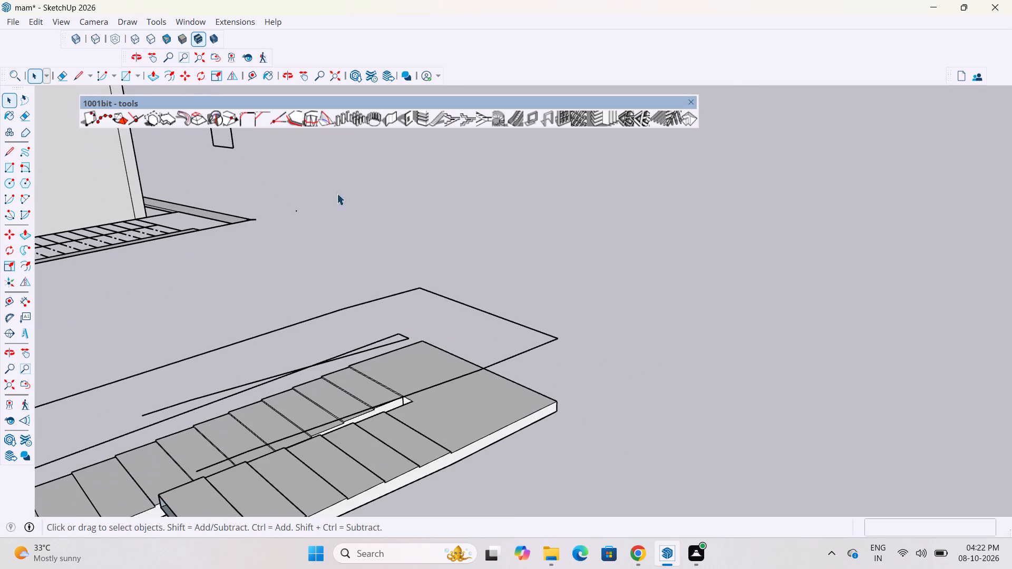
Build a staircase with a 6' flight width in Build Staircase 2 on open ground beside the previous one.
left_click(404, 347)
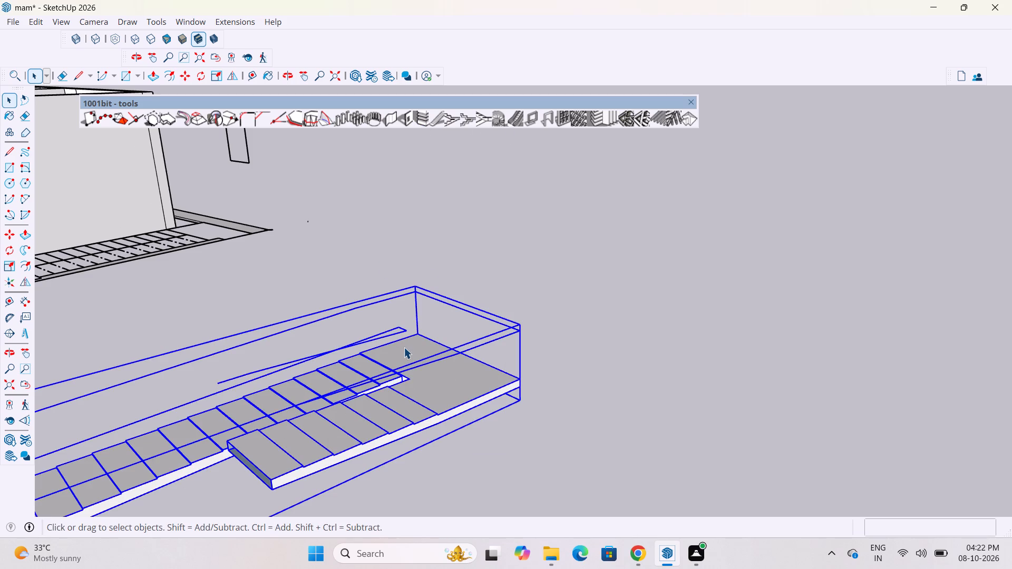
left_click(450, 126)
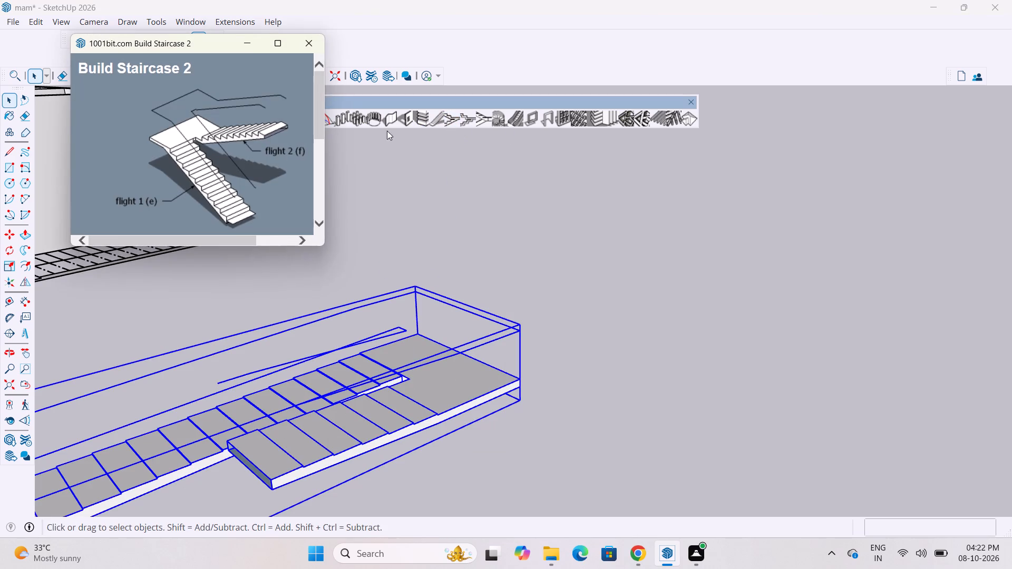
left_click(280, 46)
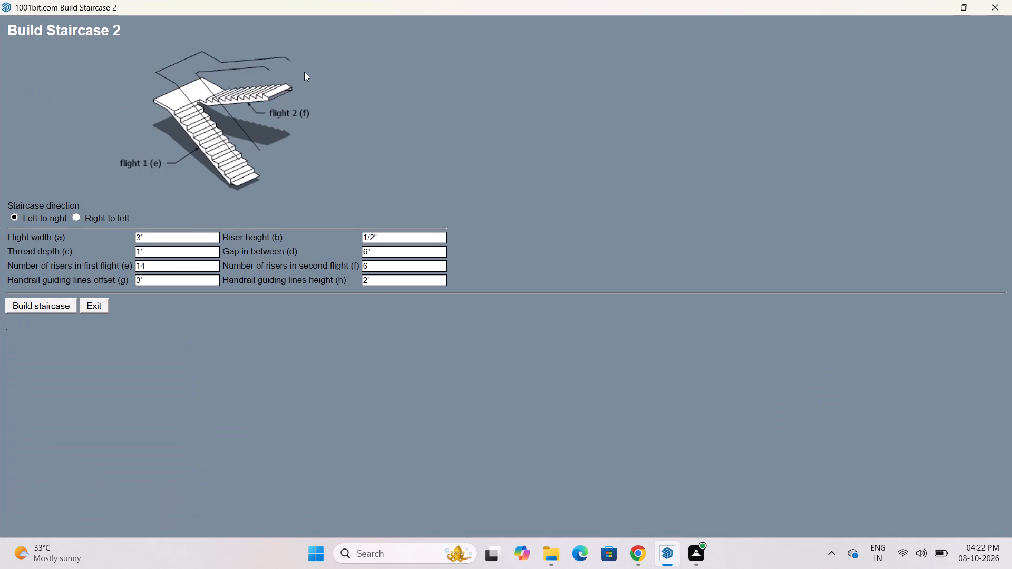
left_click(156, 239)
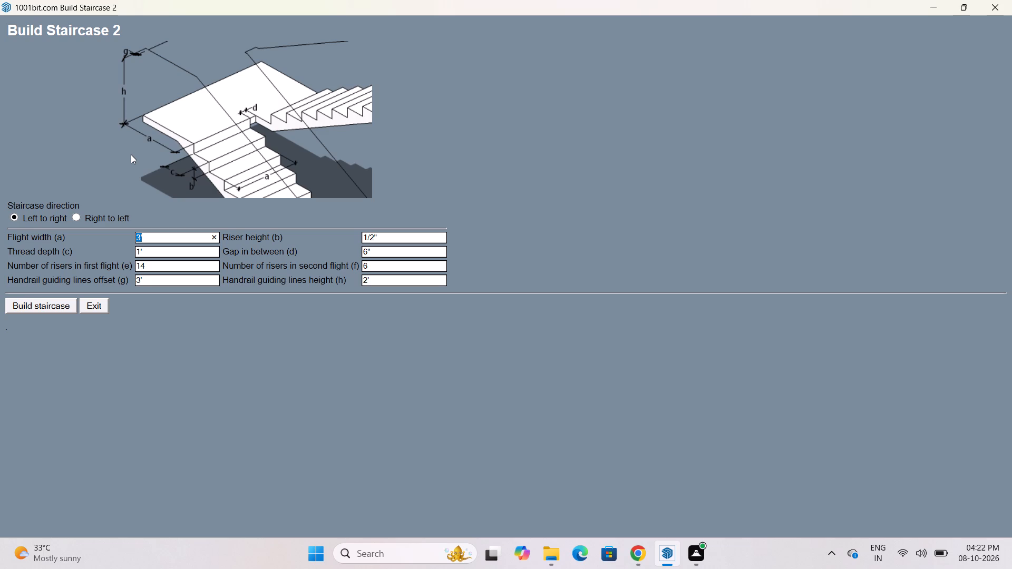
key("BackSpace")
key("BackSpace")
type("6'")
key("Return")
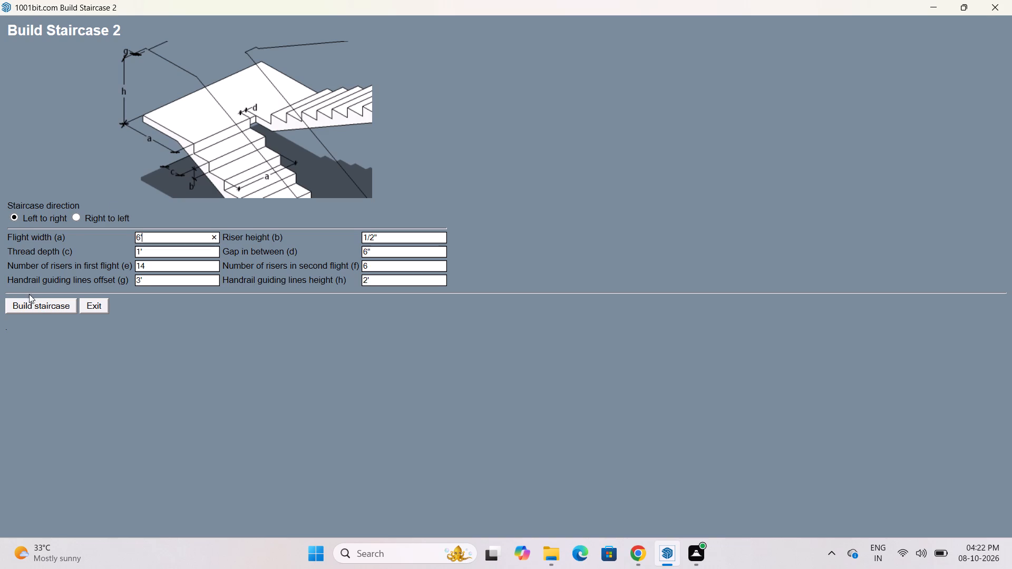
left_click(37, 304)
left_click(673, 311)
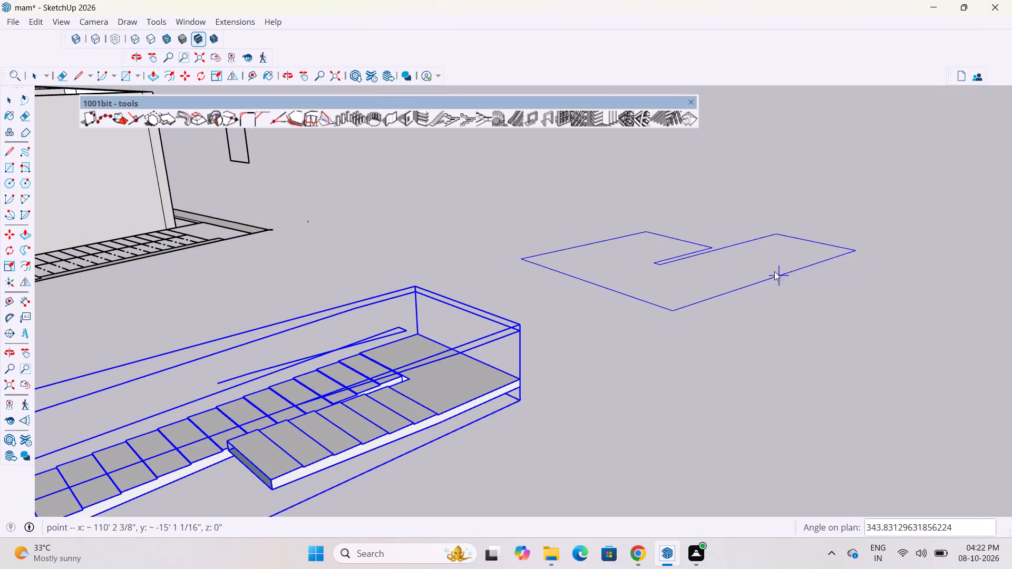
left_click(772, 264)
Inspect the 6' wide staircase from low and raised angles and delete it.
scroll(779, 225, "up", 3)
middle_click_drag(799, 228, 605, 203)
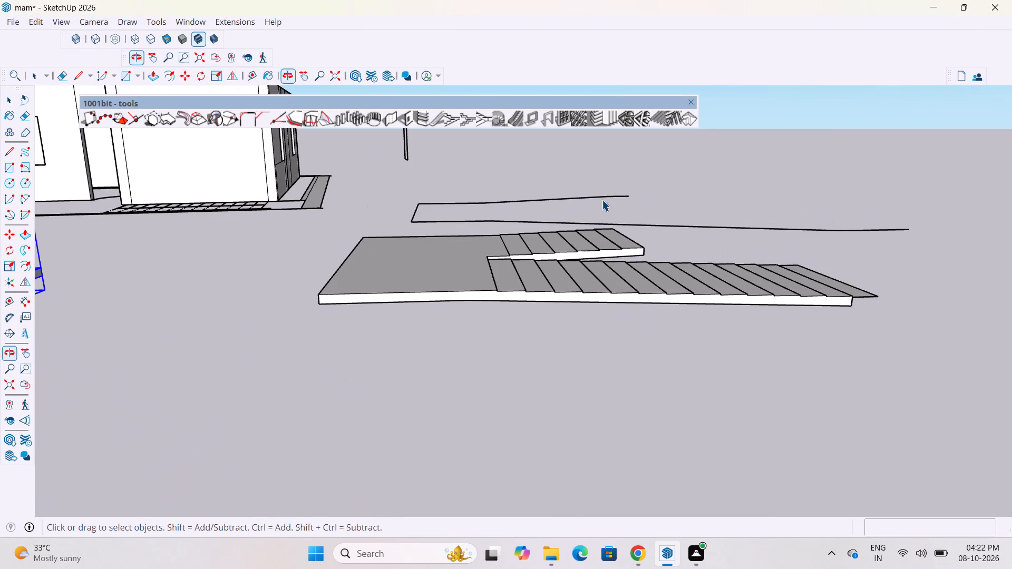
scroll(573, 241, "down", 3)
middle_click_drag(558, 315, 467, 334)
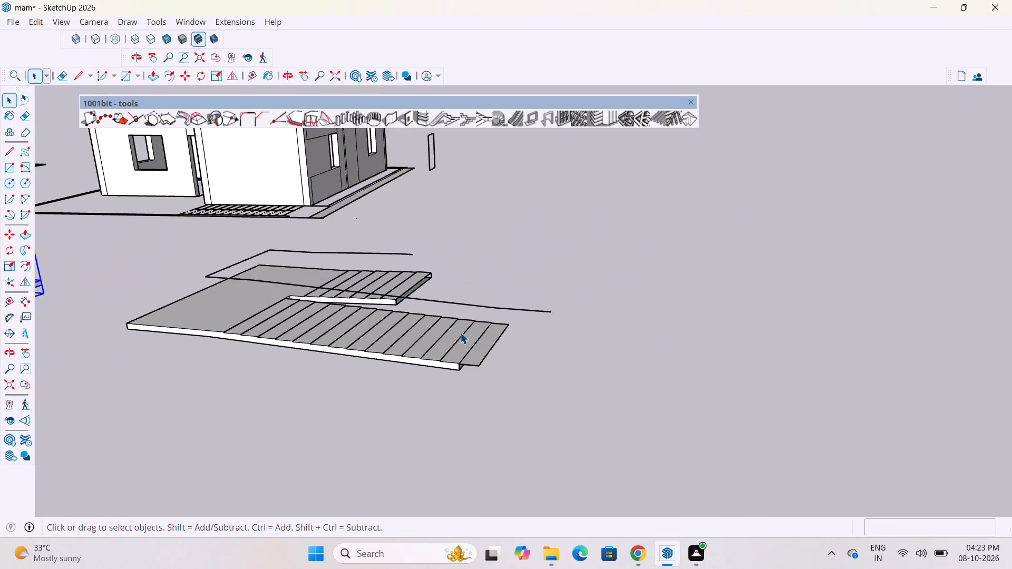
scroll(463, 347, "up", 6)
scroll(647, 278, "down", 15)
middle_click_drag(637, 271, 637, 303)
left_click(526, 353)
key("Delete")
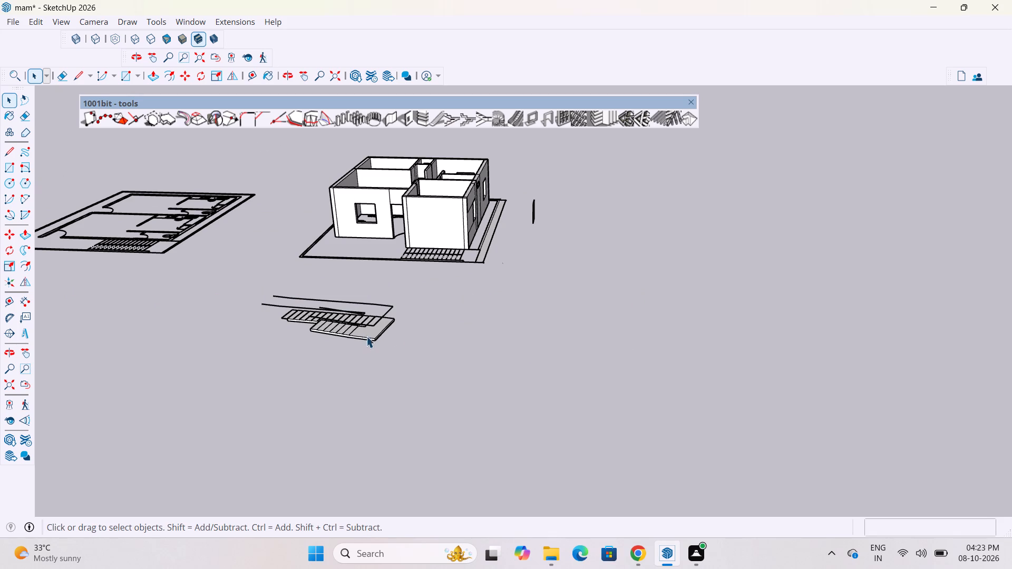
Delete the earlier 3' wide staircase standing in front of the house.
left_click(366, 336)
key("Delete")
Set the Build Staircase 2 flight width to 3' and the handrail guiding lines offset to 2'.
left_click(445, 121)
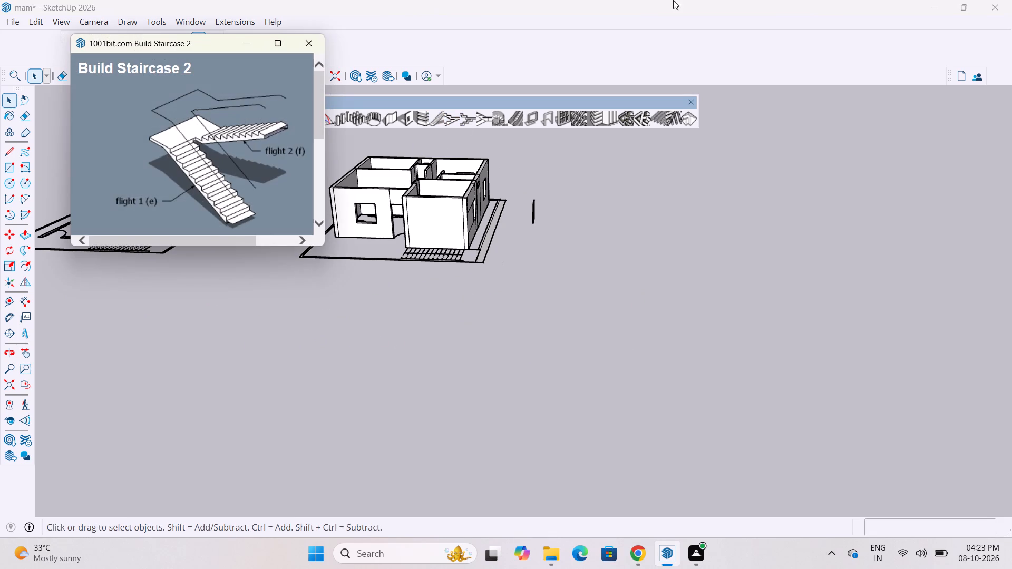
left_click(280, 41)
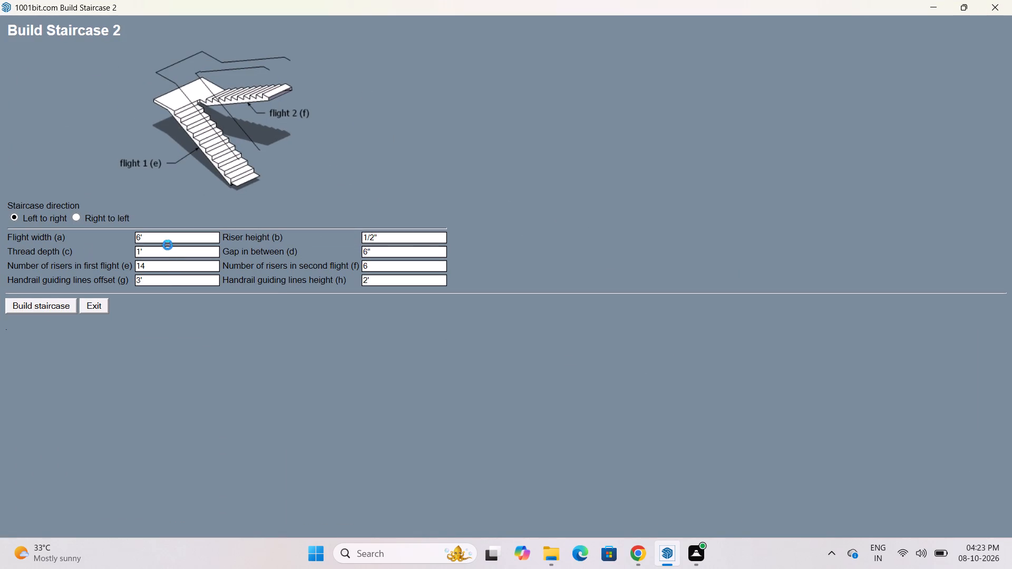
left_click(147, 241)
key("BackSpace")
key("BackSpace")
key("BackSpace")
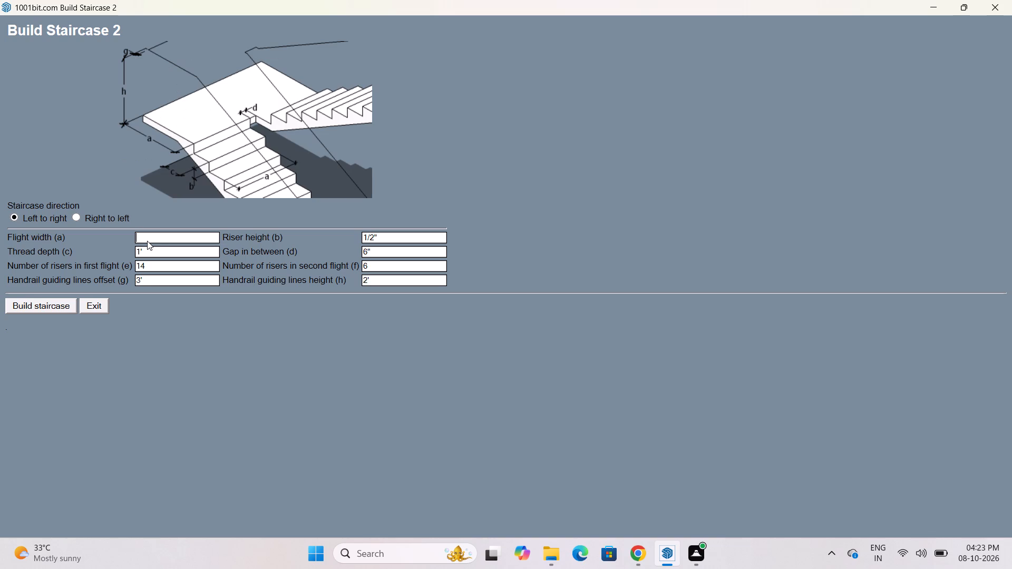
type("3'")
left_click(155, 280)
key("BackSpace")
type("2'")
Set the staircase riser height to 5".
left_click(396, 239)
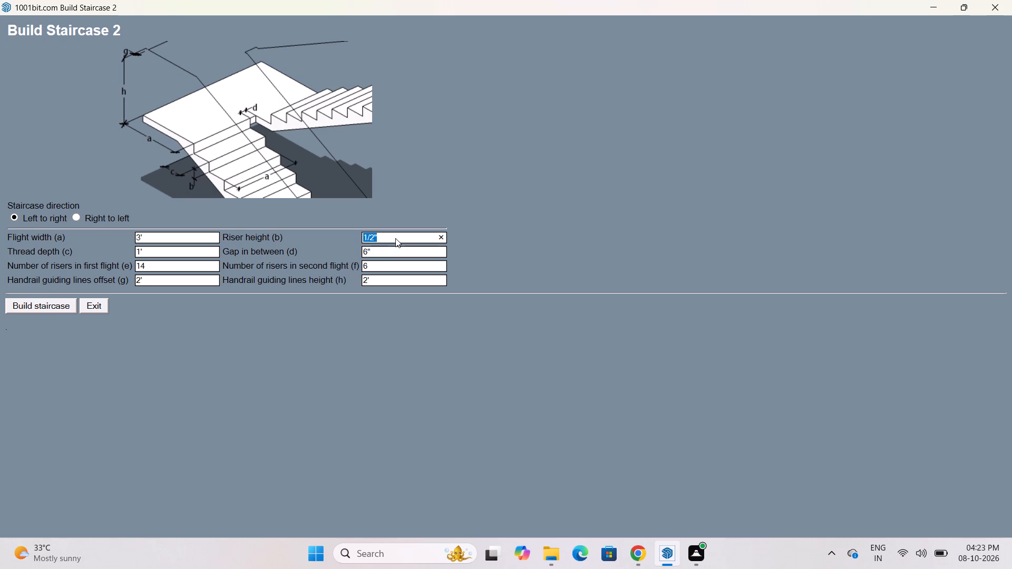
key("BackSpace")
key("BackSpace")
type("0.5")
key("BackSpace")
key("BackSpace")
key("BackSpace")
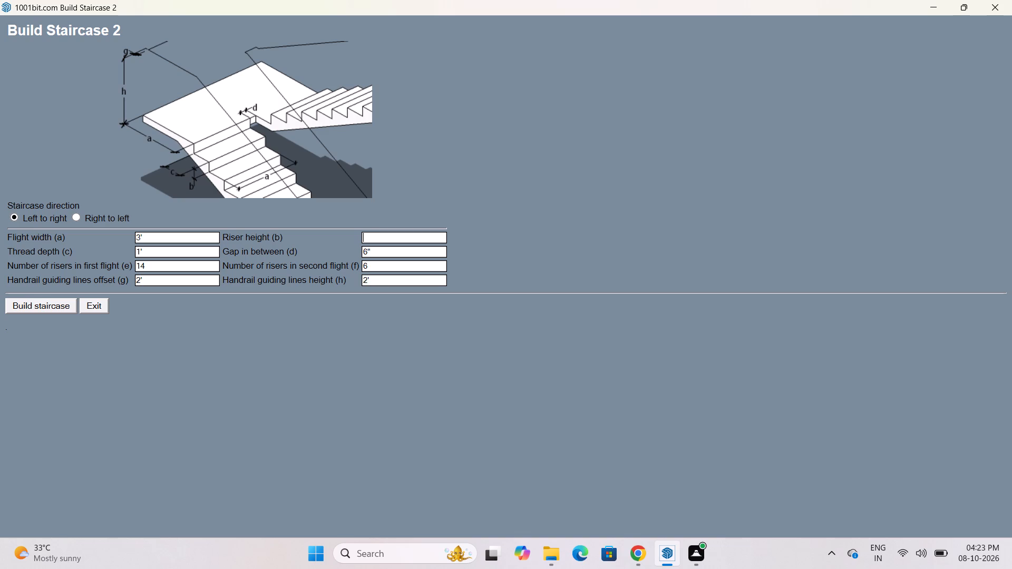
type("0.5")
key("BackSpace")
key("BackSpace")
key("BackSpace")
type("5\"")
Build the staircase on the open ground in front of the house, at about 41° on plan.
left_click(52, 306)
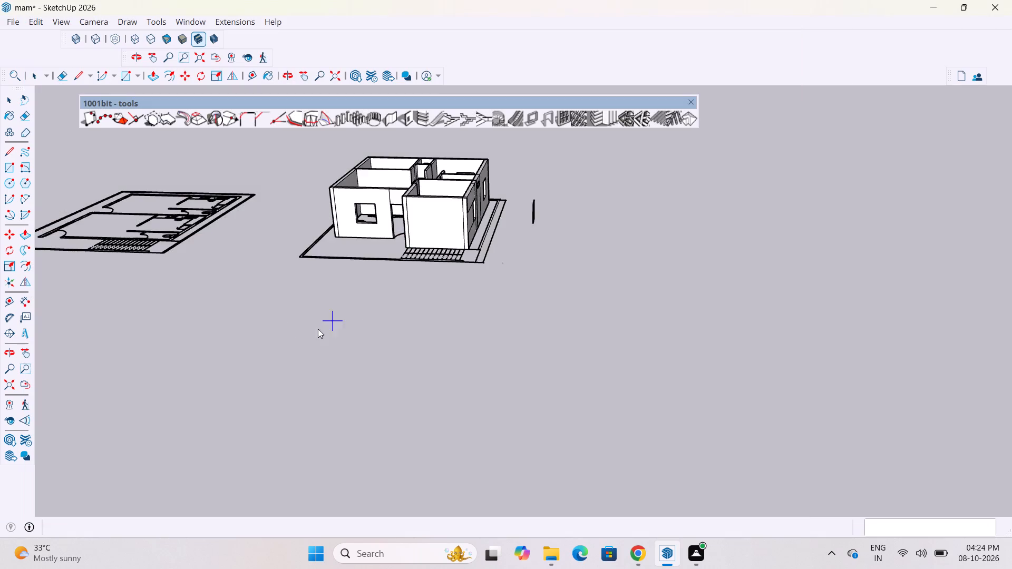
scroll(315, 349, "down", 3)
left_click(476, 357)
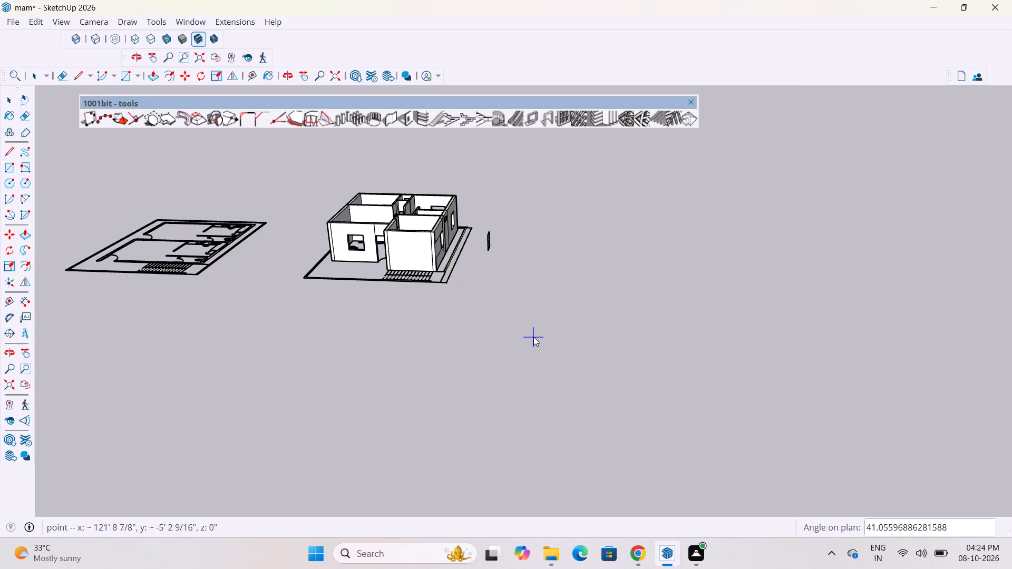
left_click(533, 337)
Examine the overall shape of the new staircase and its position relative to the house from several angles.
scroll(528, 322, "up", 3)
middle_click_drag(585, 325, 391, 358)
scroll(282, 300, "up", 5)
scroll(370, 325, "down", 6)
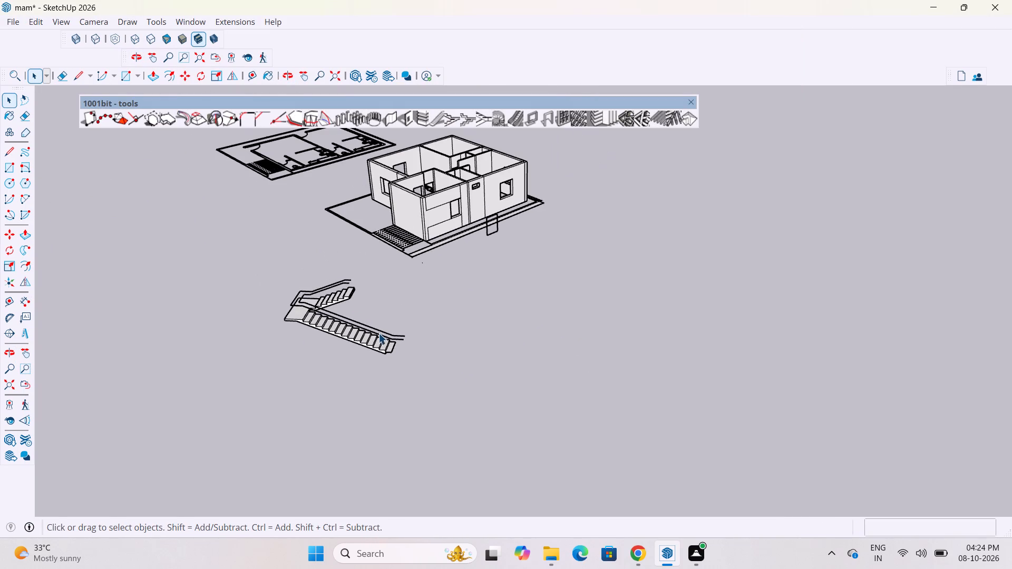
scroll(328, 274, "up", 7)
middle_click_drag(358, 337, 324, 340)
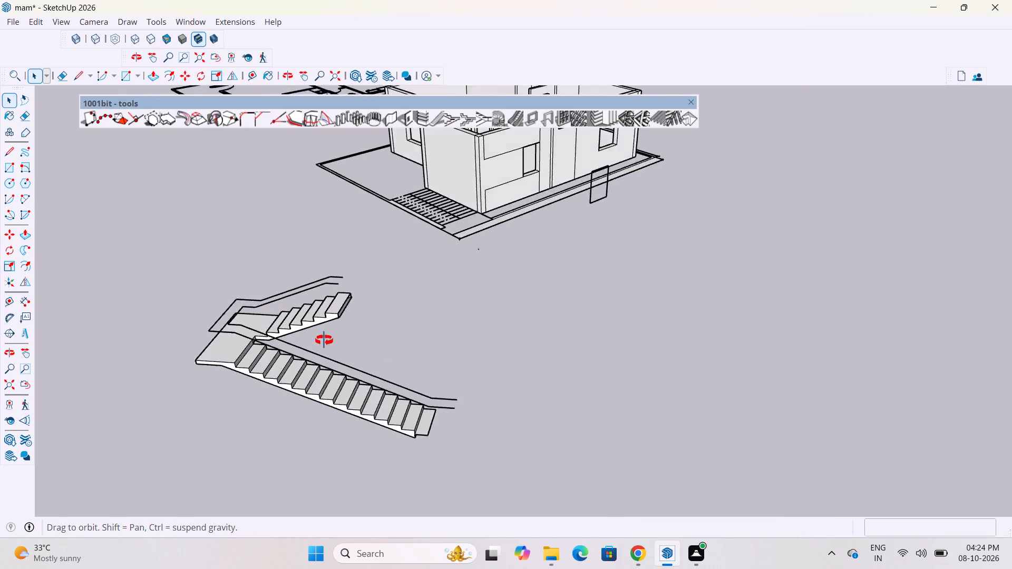
middle_click_drag(324, 340, 260, 342)
scroll(211, 364, "up", 7)
middle_click_drag(301, 351, 235, 391)
scroll(435, 396, "down", 3)
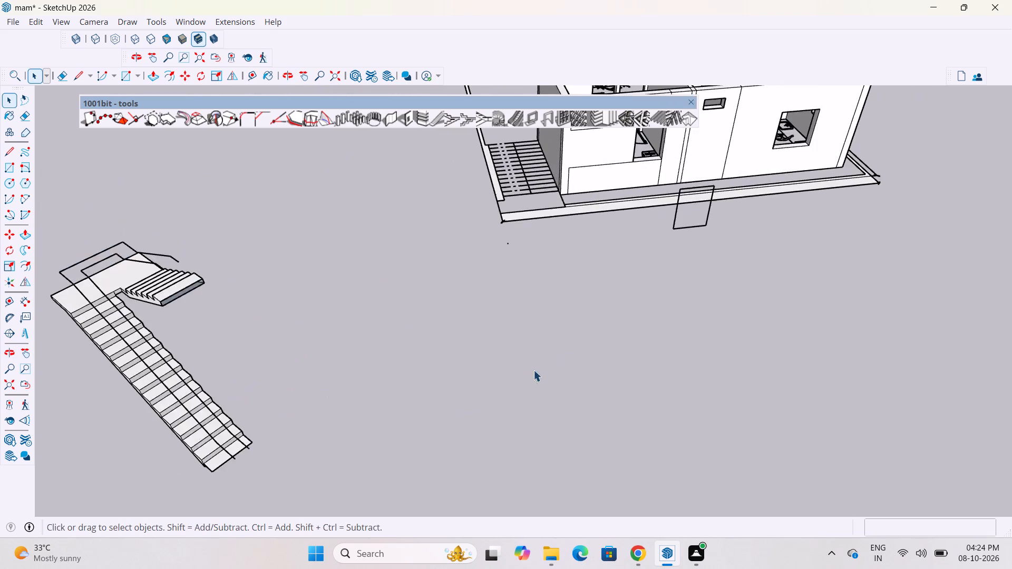
scroll(533, 370, "down", 7)
middle_click_drag(542, 387, 375, 407)
Examine the new staircase's first-flight steps, handrail guiding lines, landing and the end of the second flight up close.
scroll(272, 294, "up", 13)
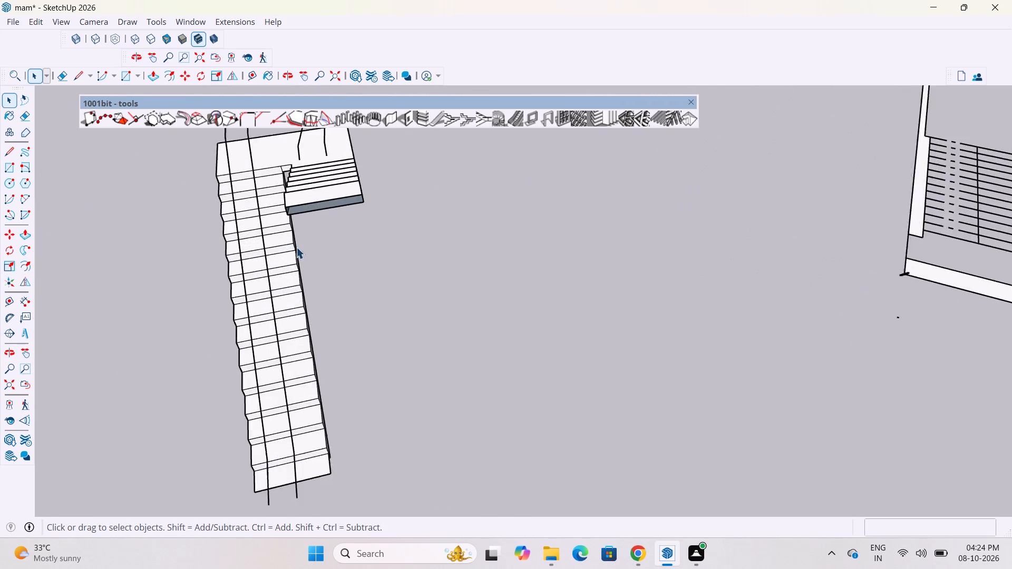
scroll(296, 247, "up", 2)
scroll(461, 313, "down", 9)
scroll(420, 369, "up", 13)
middle_click_drag(449, 364, 434, 362)
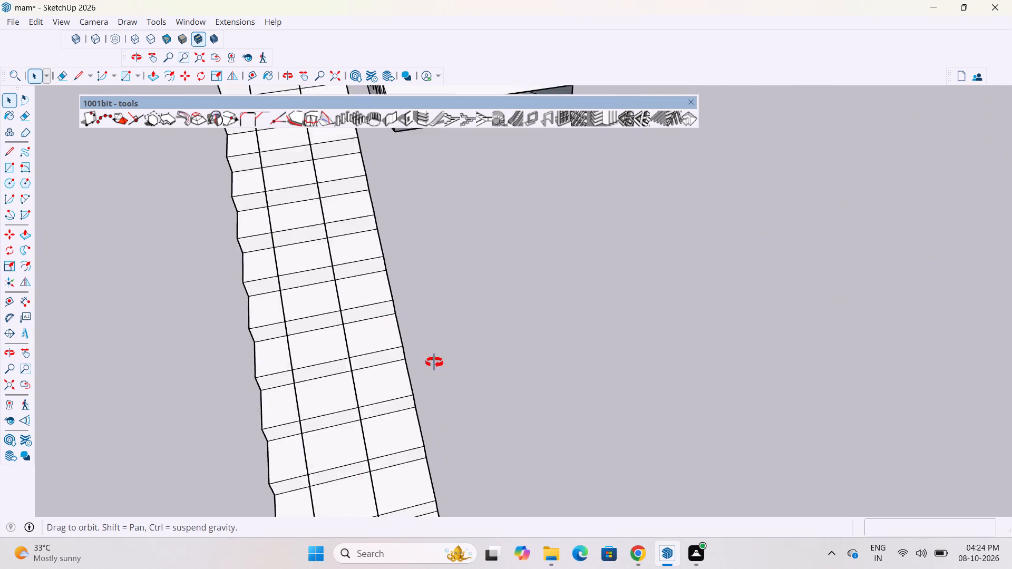
middle_click_drag(434, 362, 359, 357)
scroll(261, 258, "down", 4)
middle_click_drag(299, 277, 412, 296)
scroll(452, 305, "down", 7)
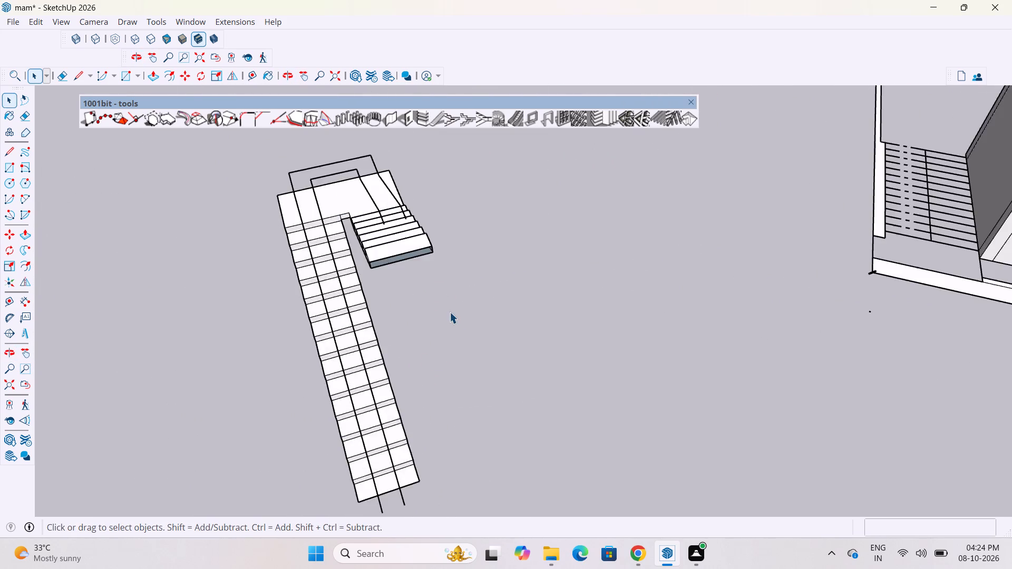
scroll(450, 312, "down", 3)
scroll(419, 291, "up", 18)
middle_click_drag(519, 251, 504, 242)
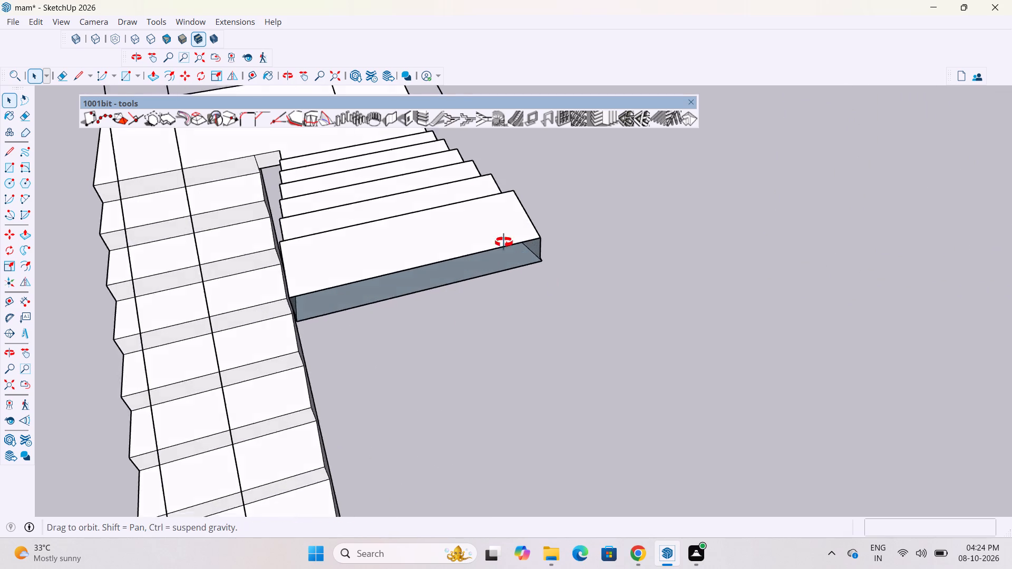
middle_click_drag(504, 242, 542, 157)
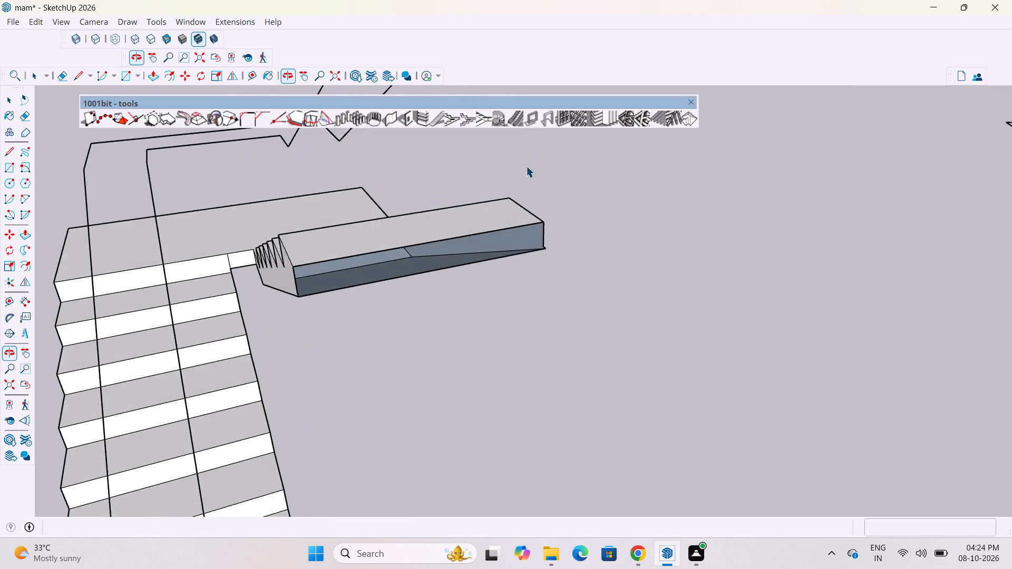
scroll(285, 305, "up", 4)
scroll(207, 351, "down", 19)
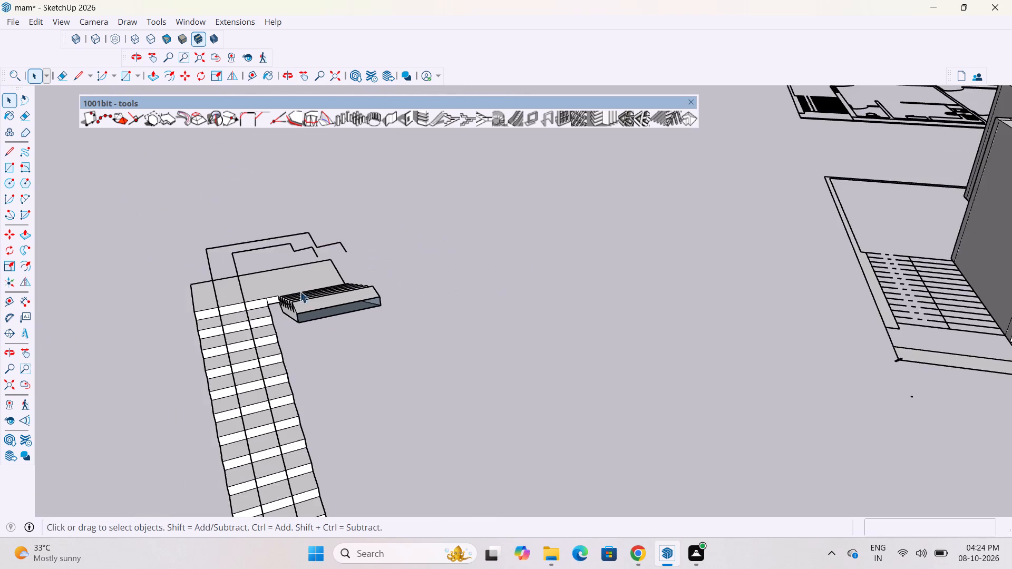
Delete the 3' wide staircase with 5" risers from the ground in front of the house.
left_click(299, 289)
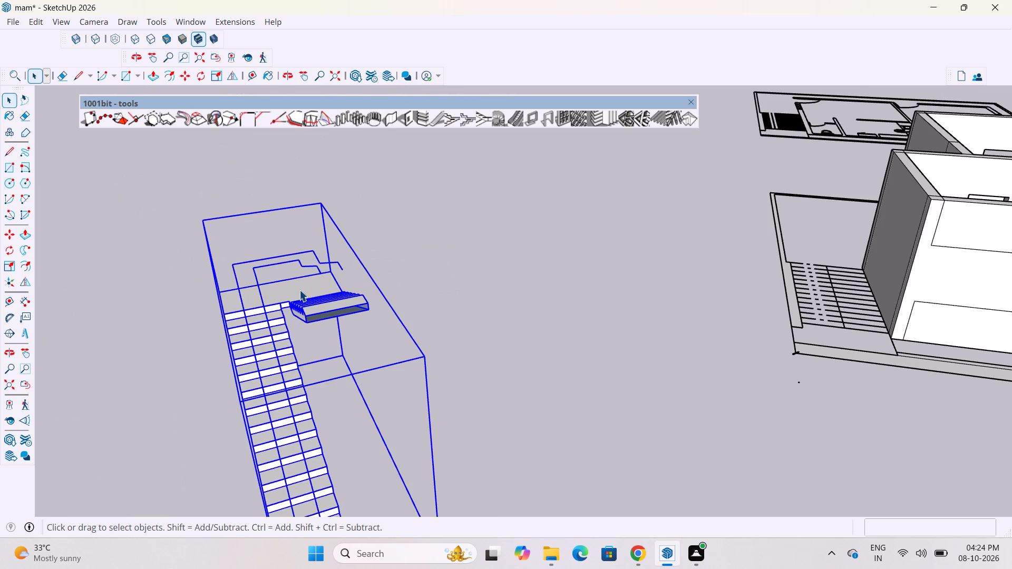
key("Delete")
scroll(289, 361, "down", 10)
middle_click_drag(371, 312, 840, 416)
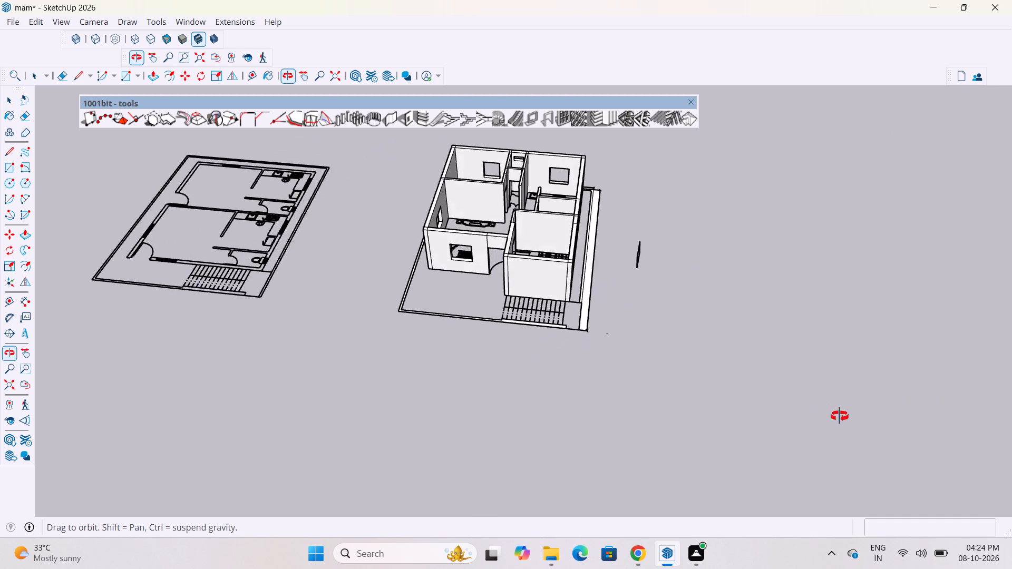
Measure the distance from the last step line of the stair plan to the boundary wall.
middle_click_drag(840, 416, 830, 403)
scroll(574, 302, "up", 7)
middle_click_drag(529, 310, 557, 335)
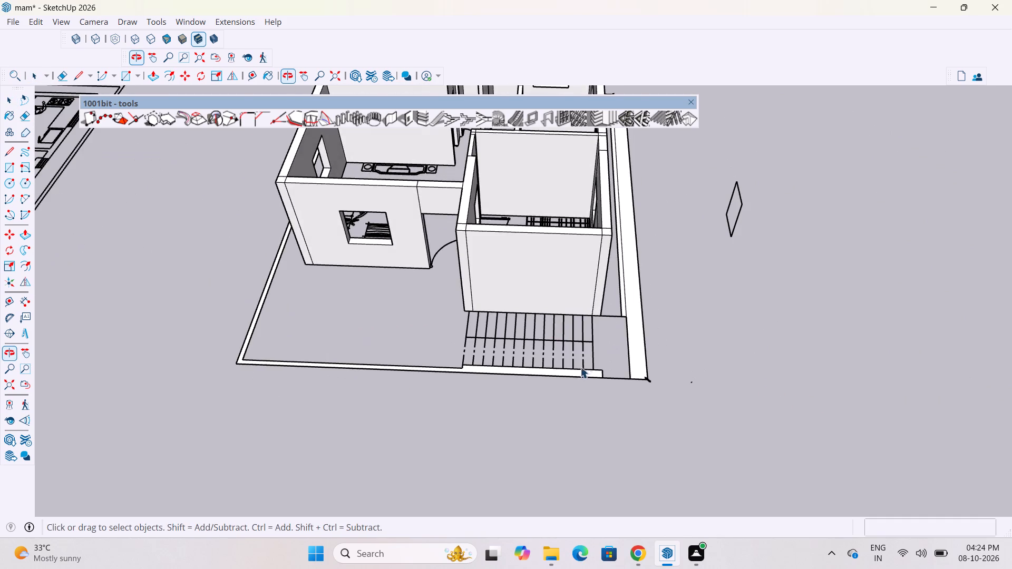
scroll(591, 358, "up", 9)
key("t")
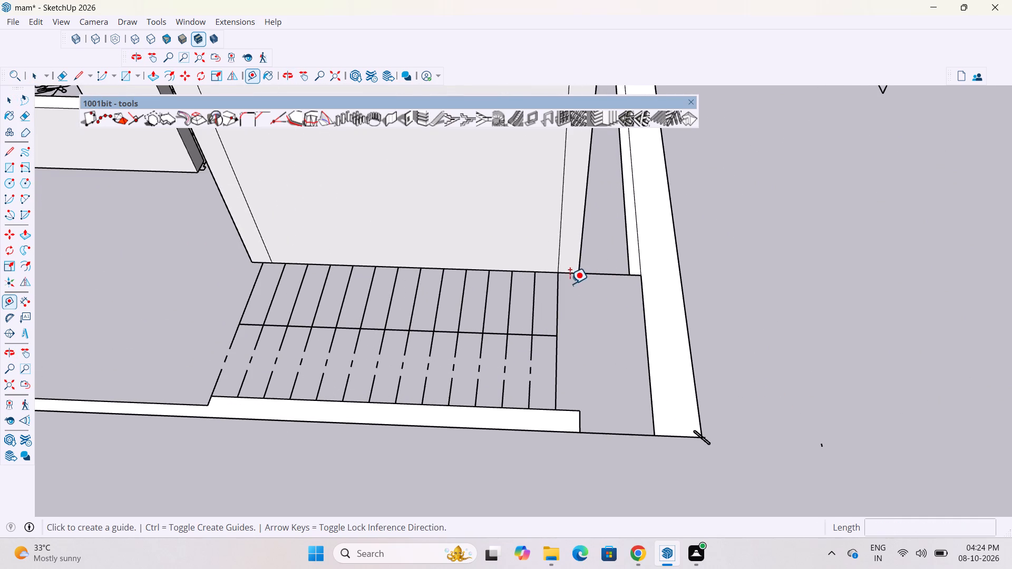
left_click(557, 280)
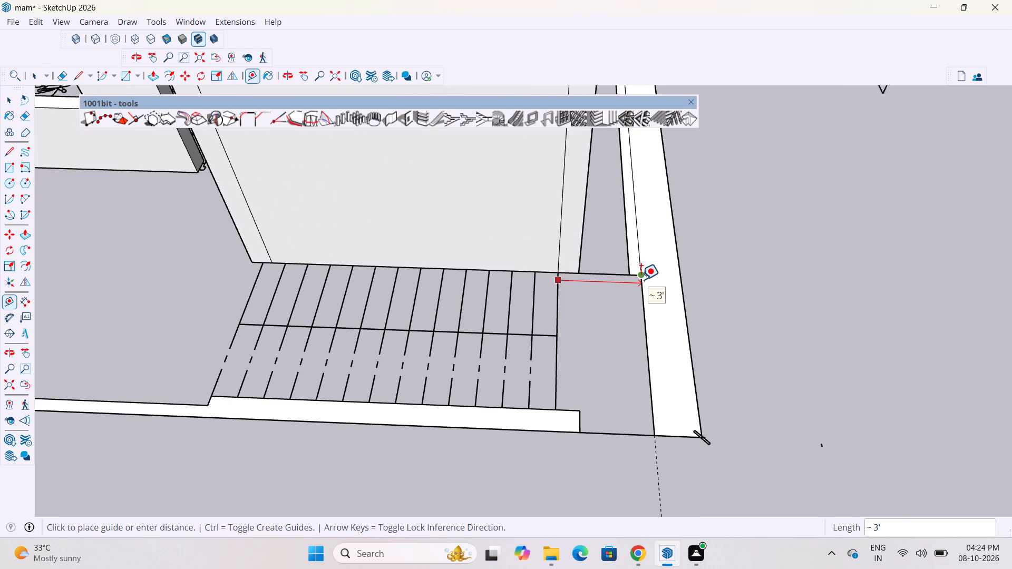
key("space")
In 1001bit Build Staircase 2, set both the handrail guiding lines offset and height to 3'.
scroll(637, 284, "down", 4)
scroll(615, 291, "up", 5)
scroll(575, 310, "down", 3)
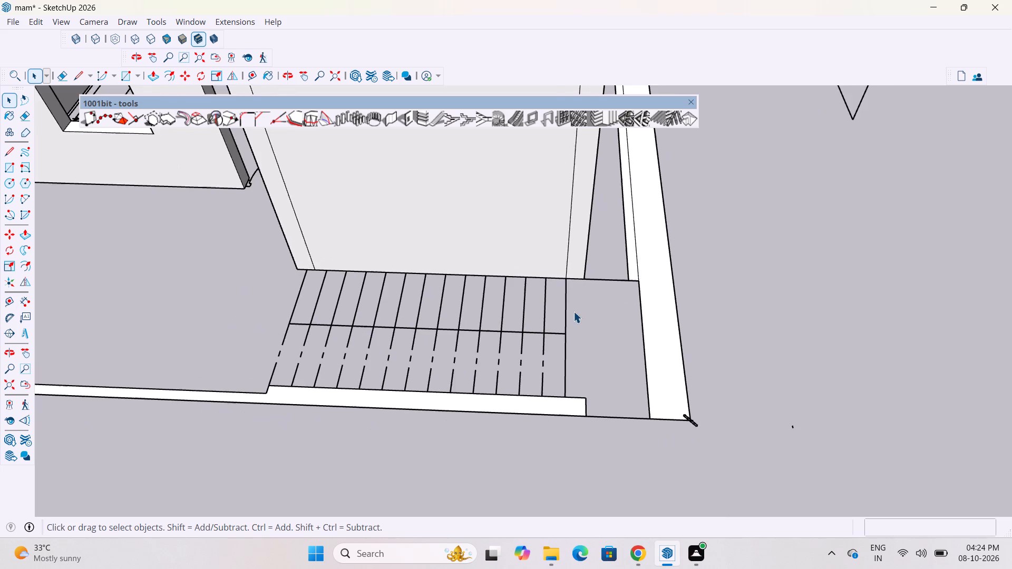
scroll(573, 311, "down", 5)
left_click(450, 122)
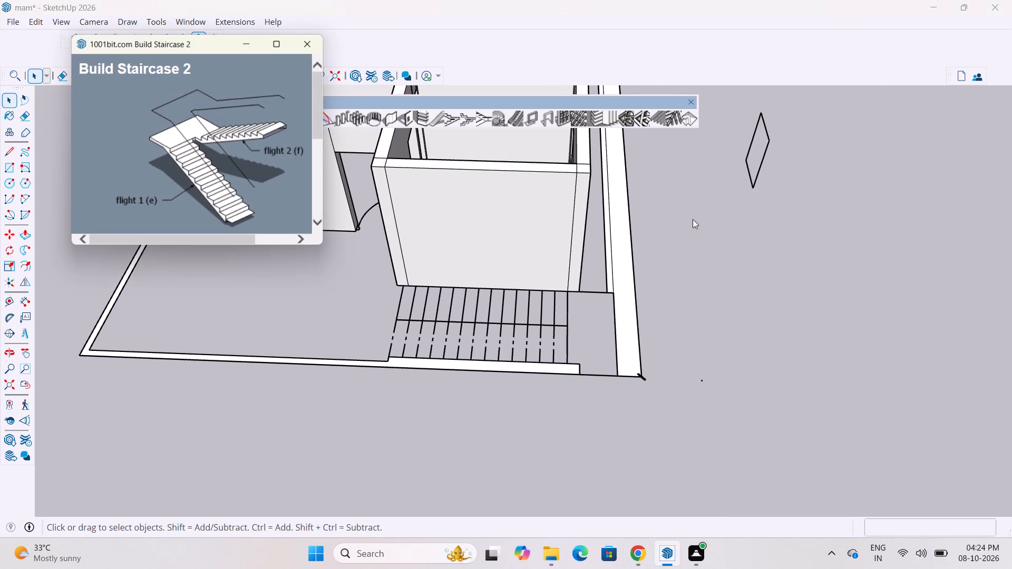
left_click_drag(207, 46, 695, 169)
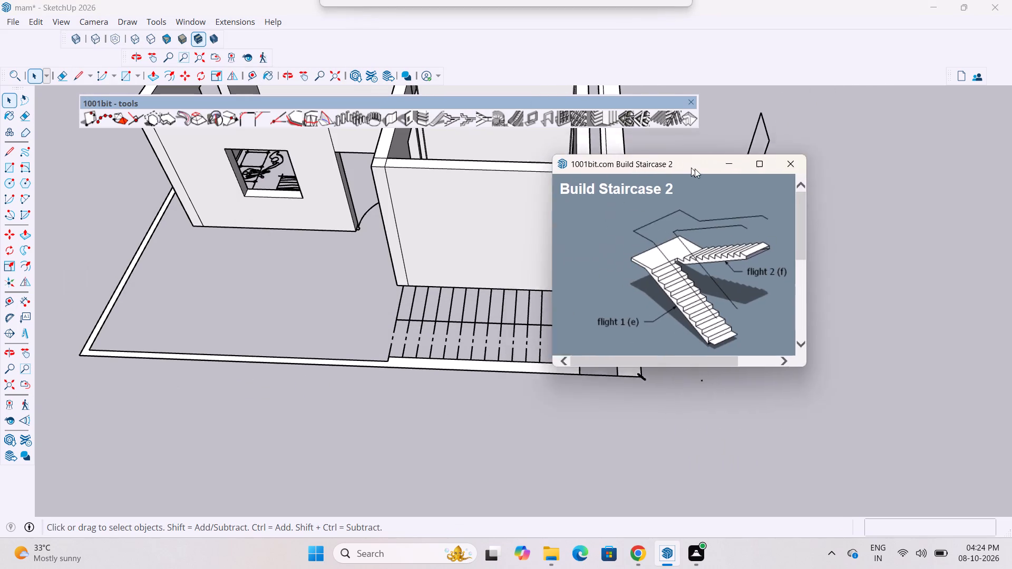
left_click_drag(695, 169, 821, 208)
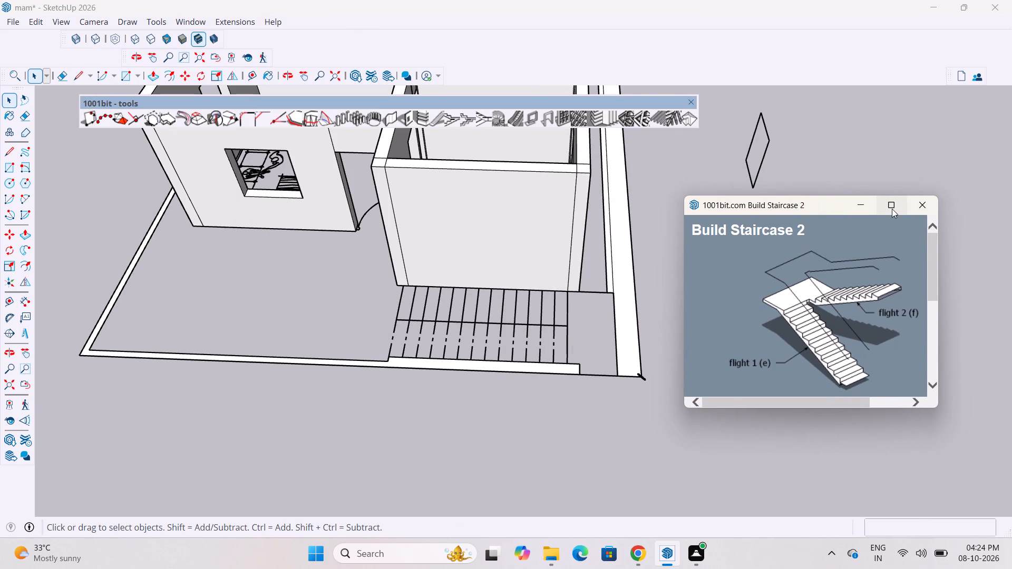
left_click(892, 209)
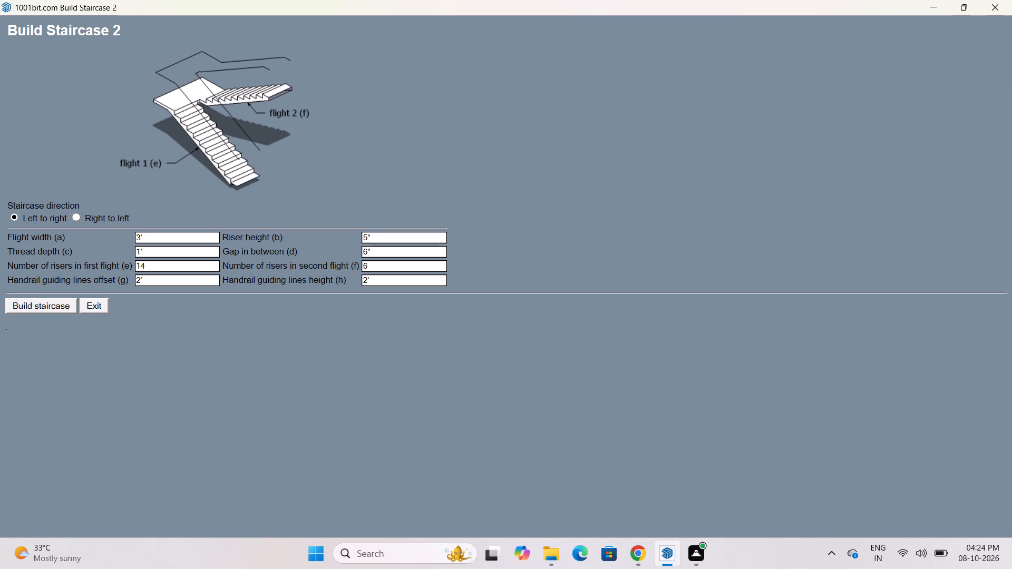
left_click(154, 229)
left_click(154, 241)
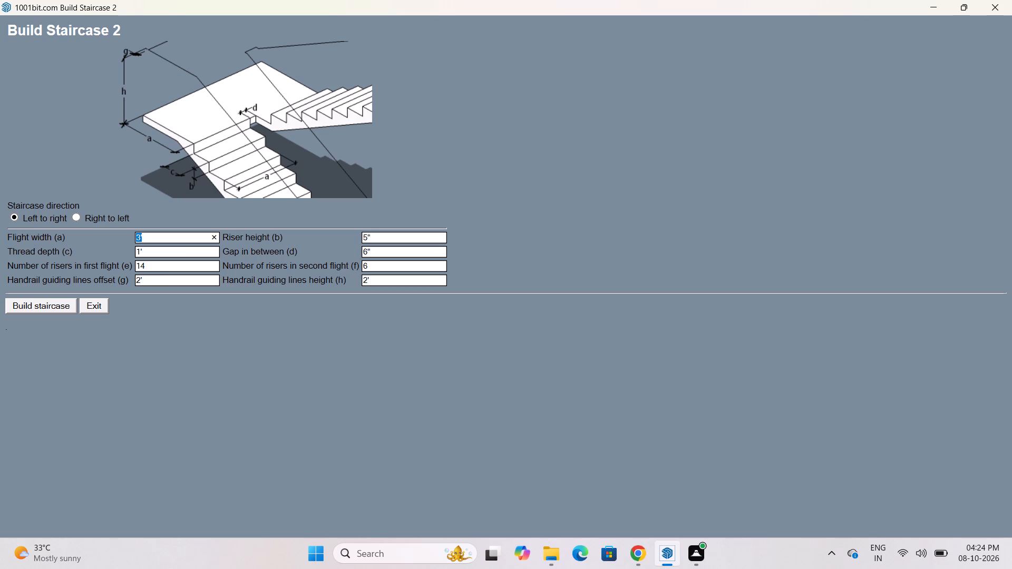
left_click(175, 280)
key("BackSpace")
key("BackSpace")
type("3'")
left_click(382, 281)
key("BackSpace")
type("3'")
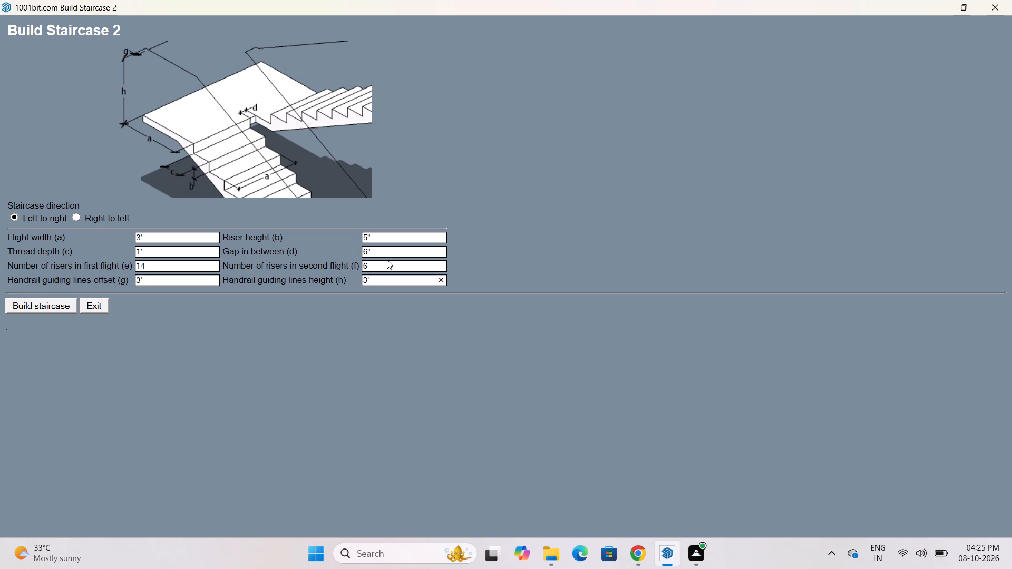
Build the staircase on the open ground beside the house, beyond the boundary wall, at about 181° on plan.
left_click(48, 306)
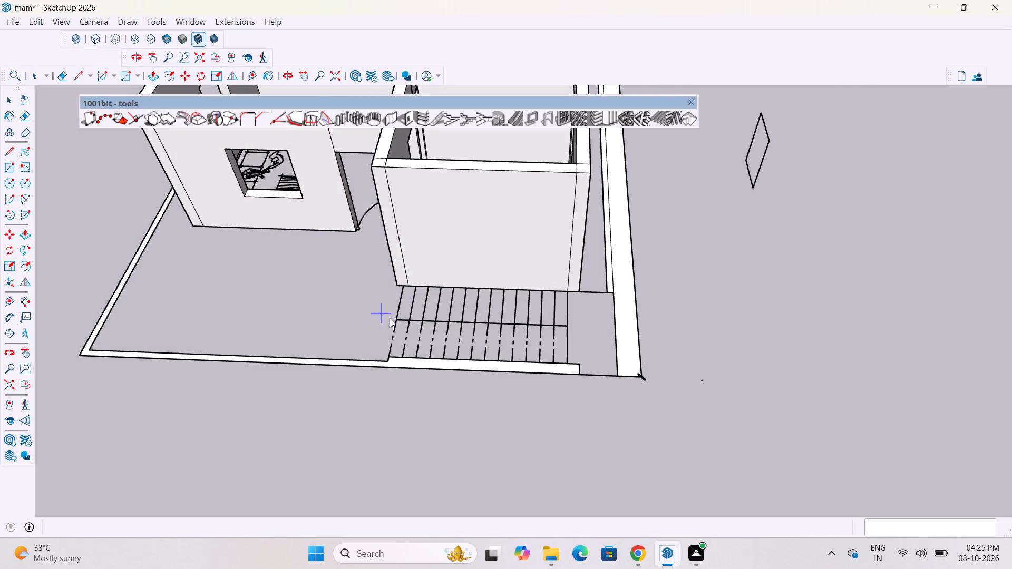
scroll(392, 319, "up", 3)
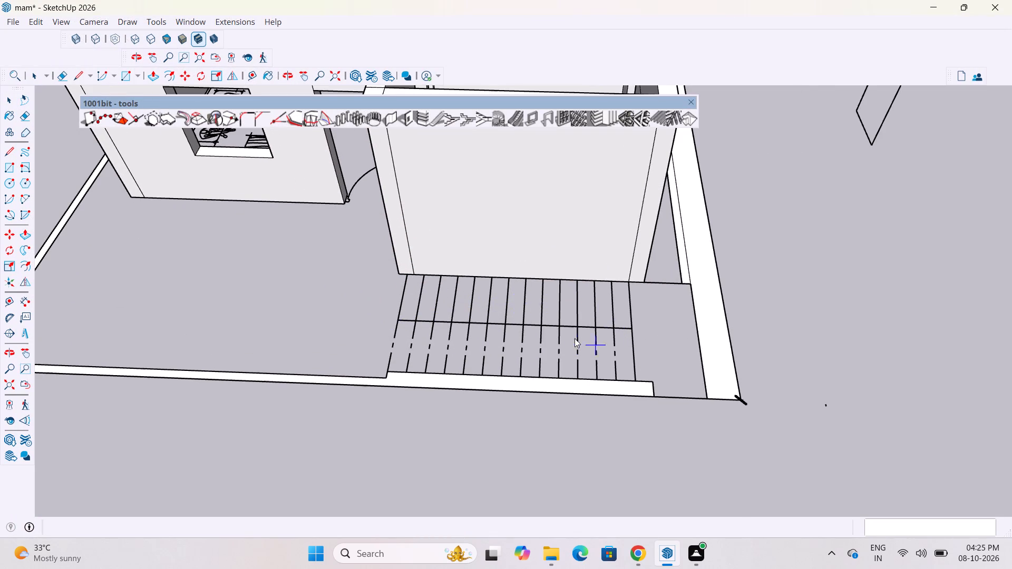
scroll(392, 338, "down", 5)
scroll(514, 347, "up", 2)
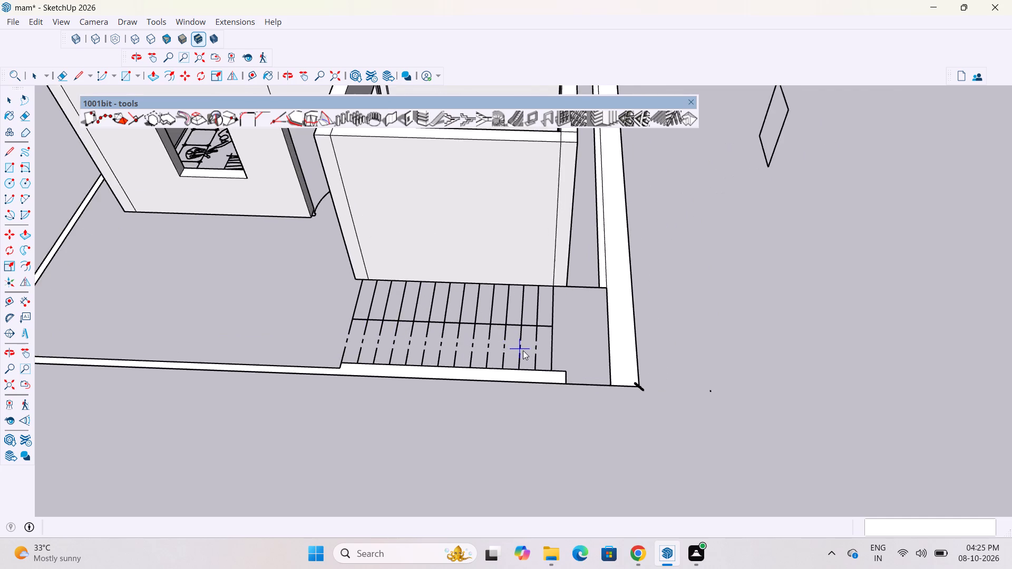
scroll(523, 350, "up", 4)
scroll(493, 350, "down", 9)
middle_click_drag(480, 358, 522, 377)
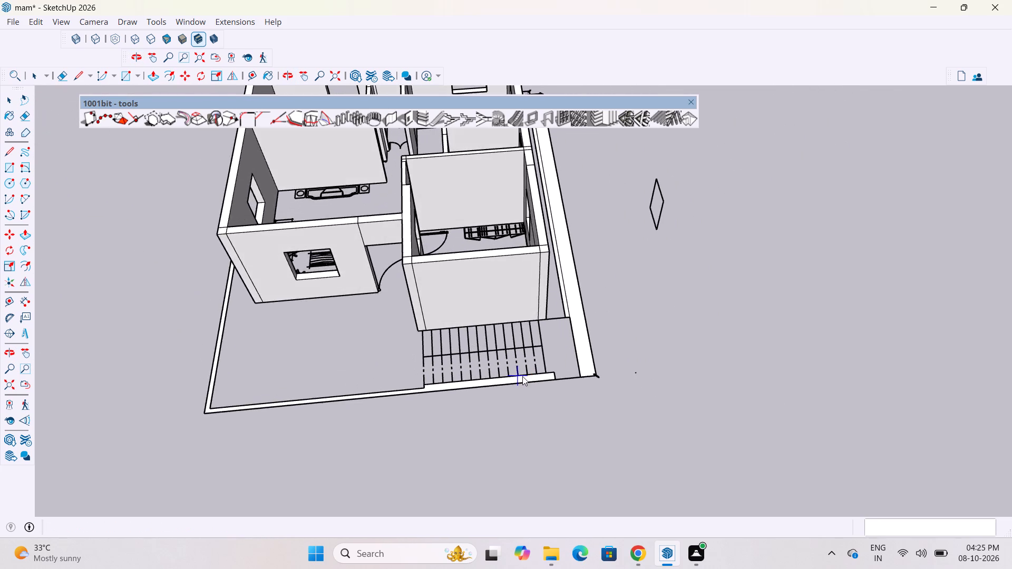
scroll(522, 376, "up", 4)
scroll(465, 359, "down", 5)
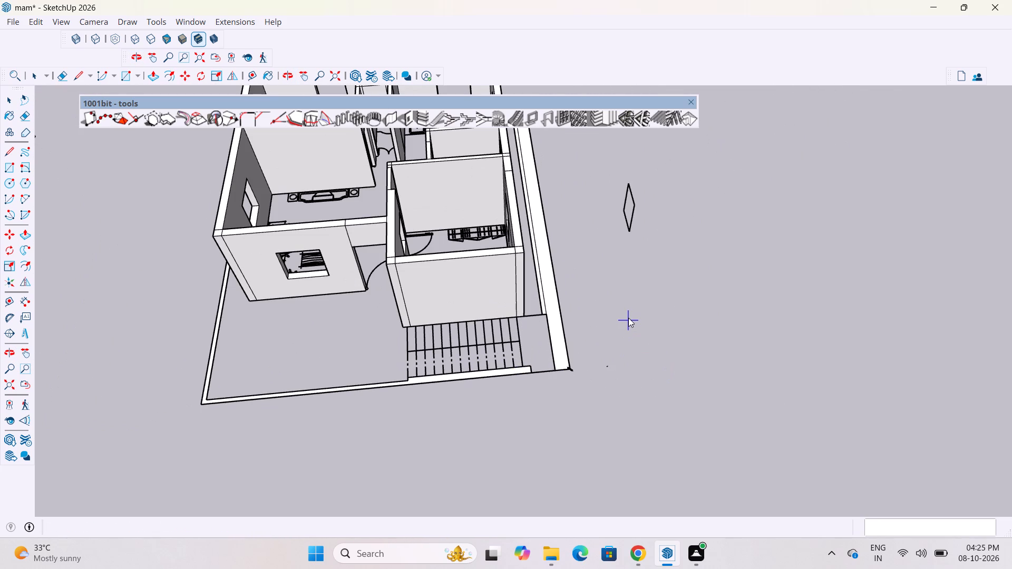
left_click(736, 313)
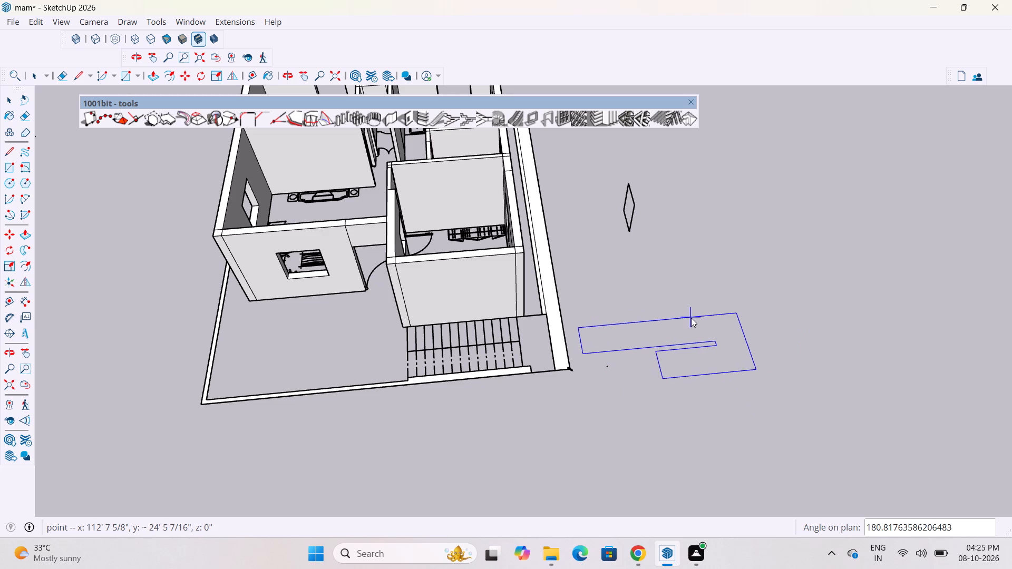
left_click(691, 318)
Examine the new staircase's two flights, landing and handrail guiding lines from several angles.
scroll(728, 331, "up", 6)
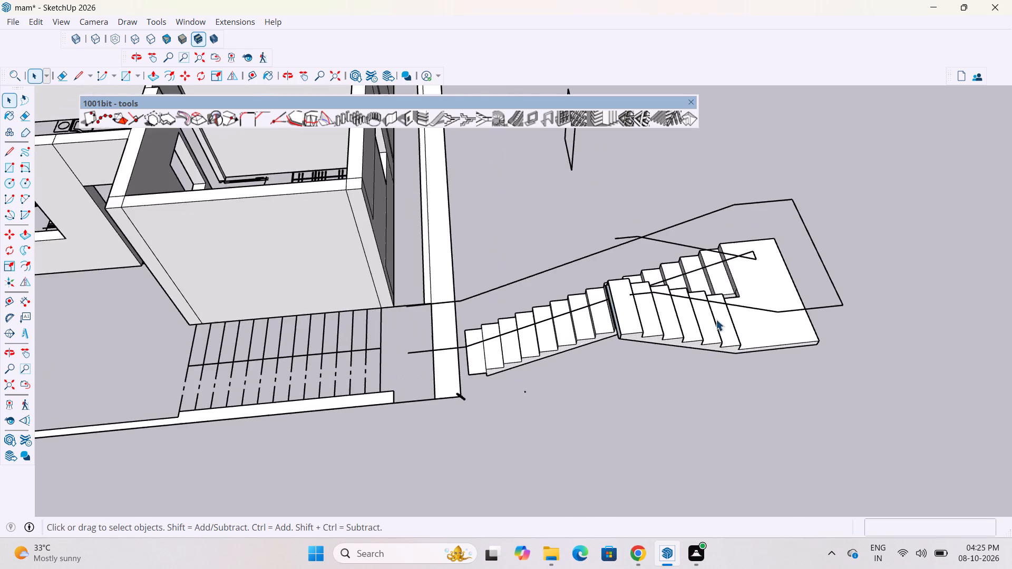
scroll(716, 319, "up", 1)
middle_click_drag(665, 301, 660, 264)
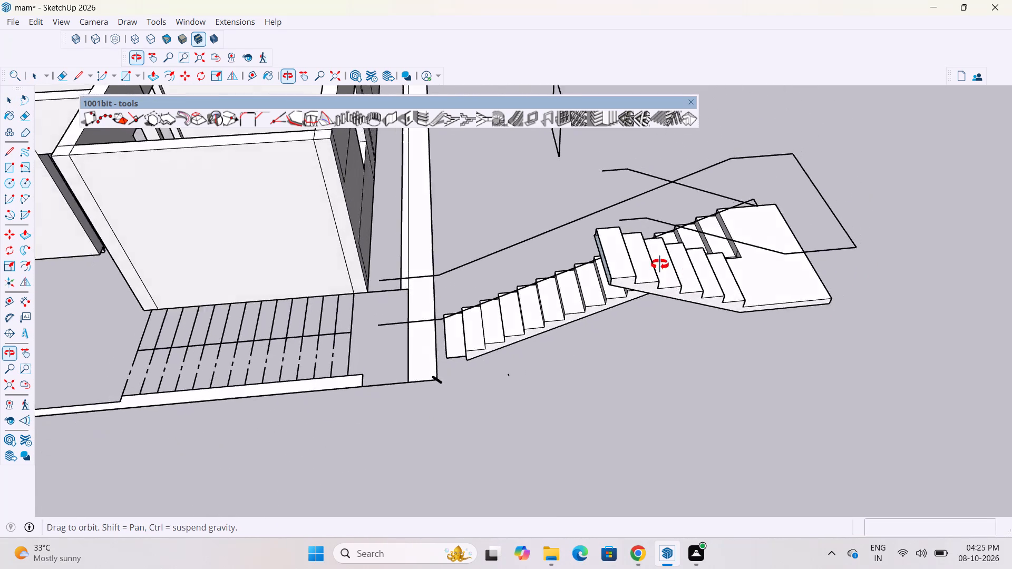
middle_click_drag(660, 264, 587, 256)
scroll(599, 286, "down", 9)
scroll(571, 302, "up", 5)
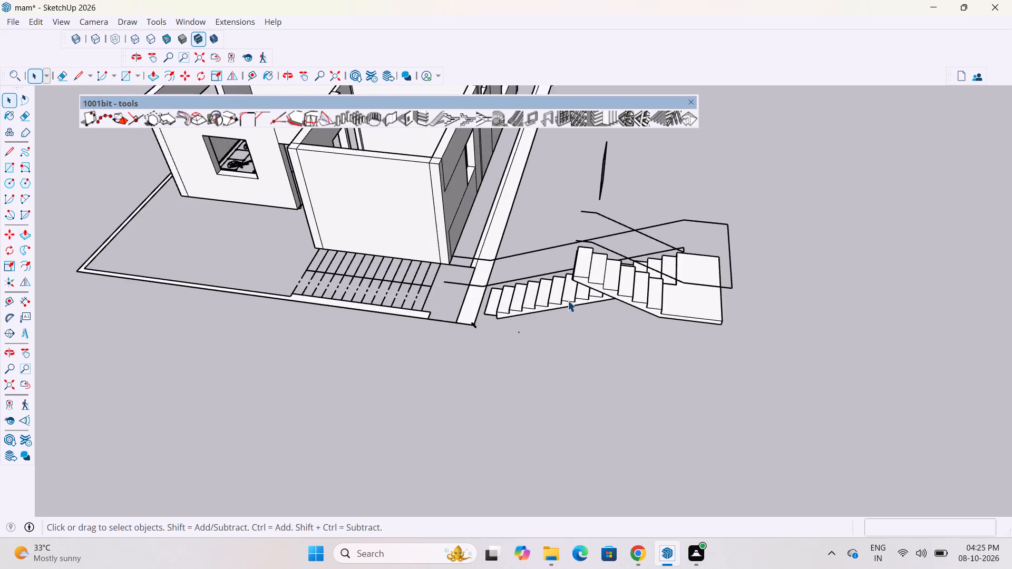
scroll(568, 300, "up", 3)
middle_click_drag(585, 282, 615, 279)
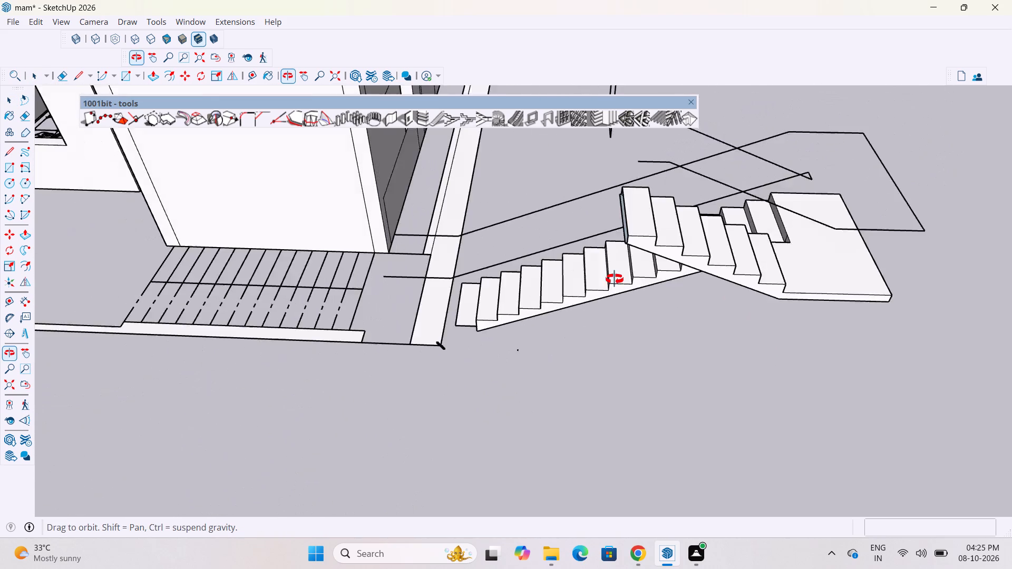
middle_click_drag(615, 279, 608, 281)
scroll(682, 254, "up", 9)
scroll(581, 252, "down", 20)
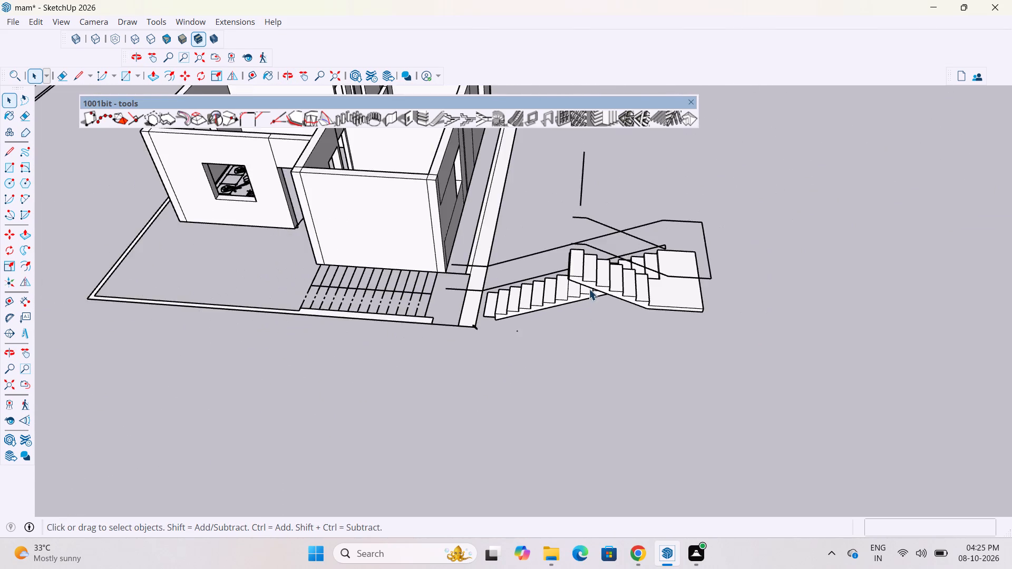
scroll(589, 289, "down", 6)
scroll(622, 325, "up", 20)
scroll(622, 325, "up", 1)
scroll(611, 278, "down", 13)
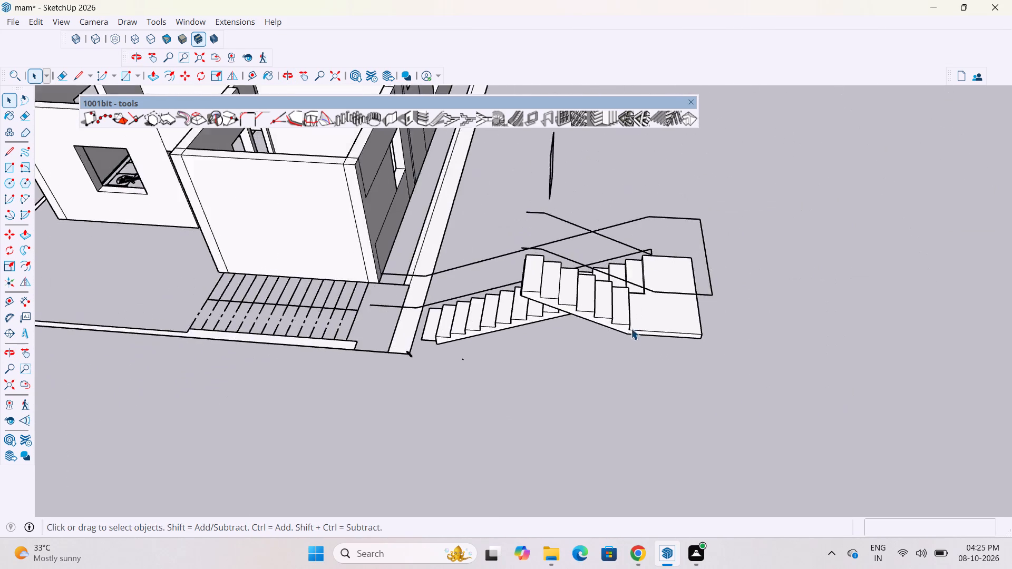
middle_click_drag(627, 300, 675, 297)
Compare the new staircase with the step lines of the stair plan in front of the house.
scroll(616, 279, "down", 7)
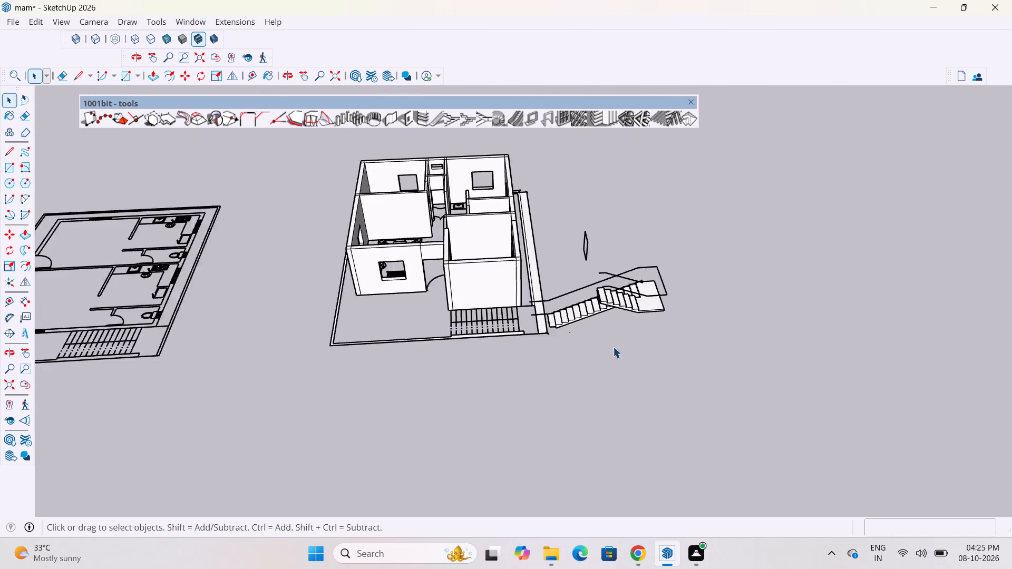
scroll(613, 347, "down", 2)
scroll(628, 317, "up", 20)
scroll(628, 317, "up", 1)
scroll(668, 260, "down", 12)
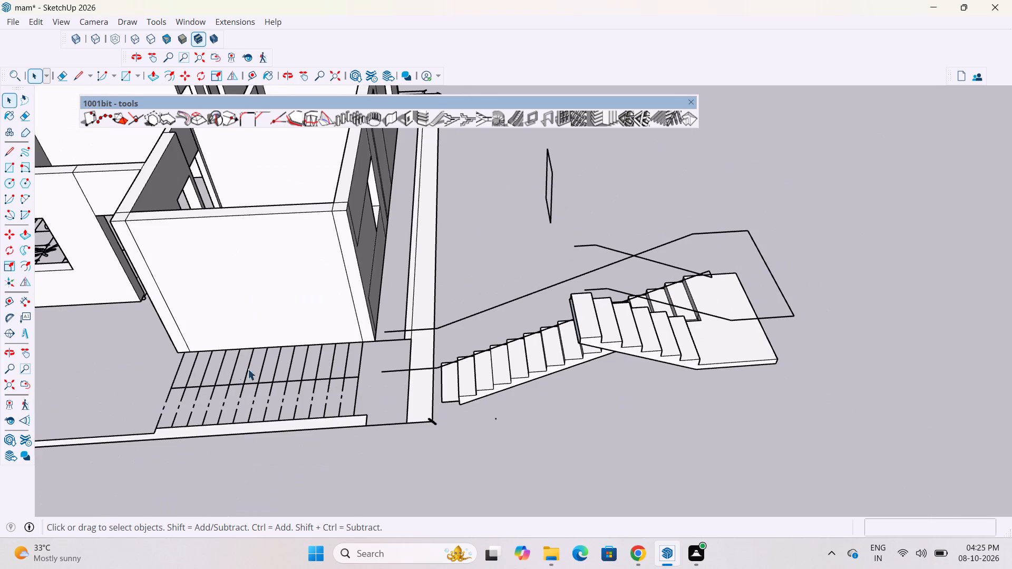
scroll(327, 382, "up", 6)
scroll(365, 349, "down", 6)
scroll(361, 361, "up", 6)
scroll(368, 362, "down", 12)
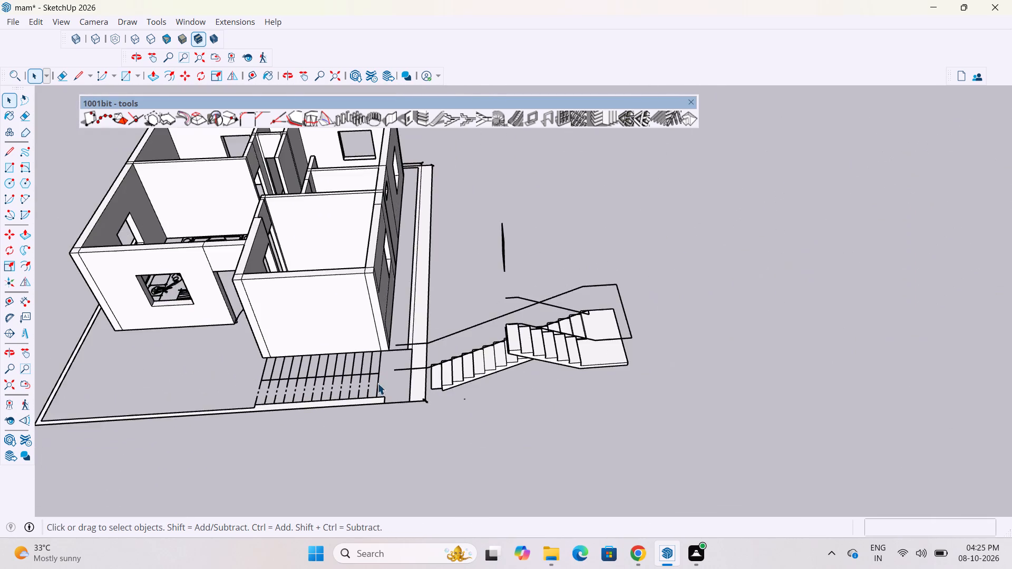
scroll(285, 398, "up", 14)
scroll(280, 389, "down", 4)
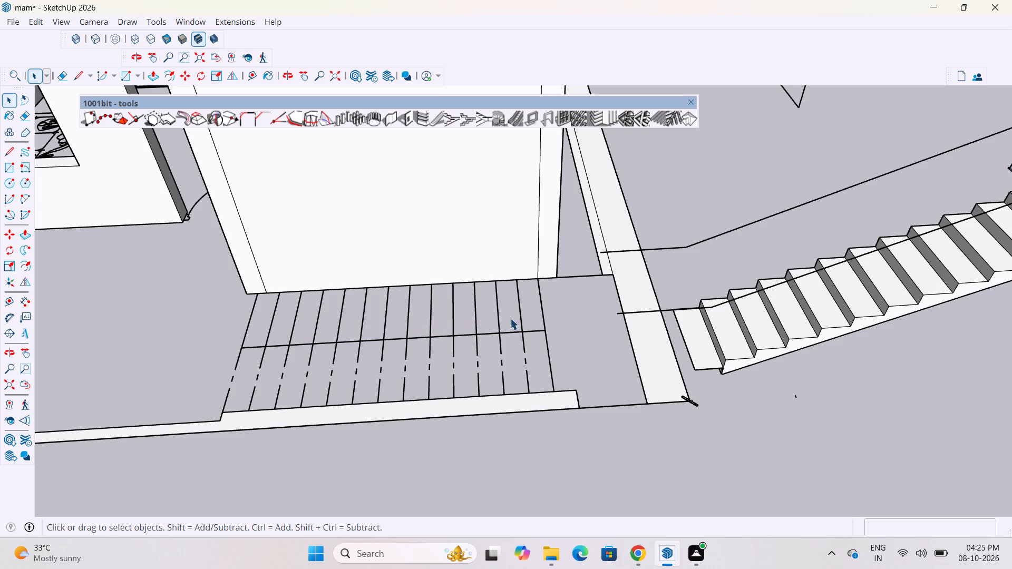
scroll(405, 339, "down", 13)
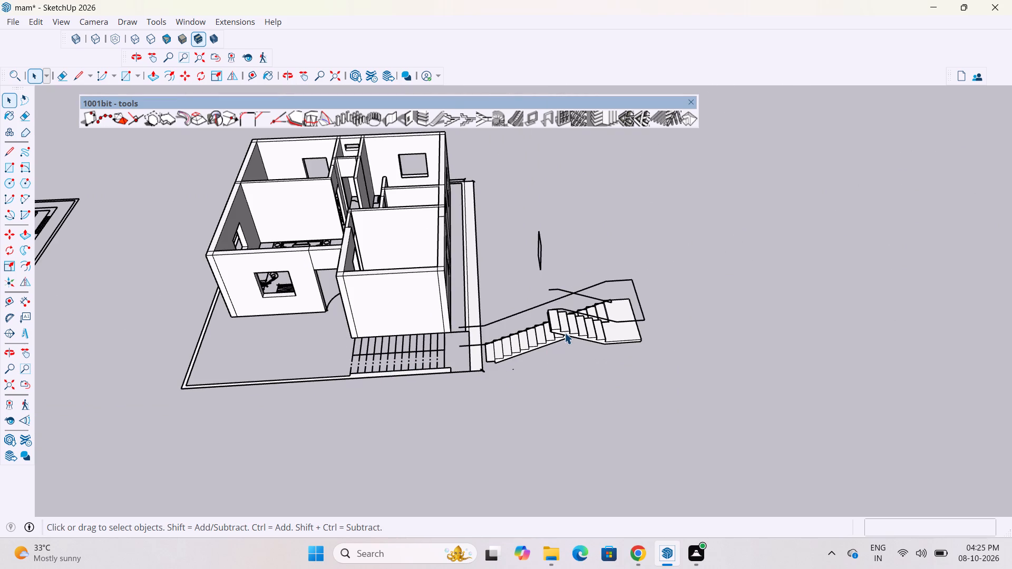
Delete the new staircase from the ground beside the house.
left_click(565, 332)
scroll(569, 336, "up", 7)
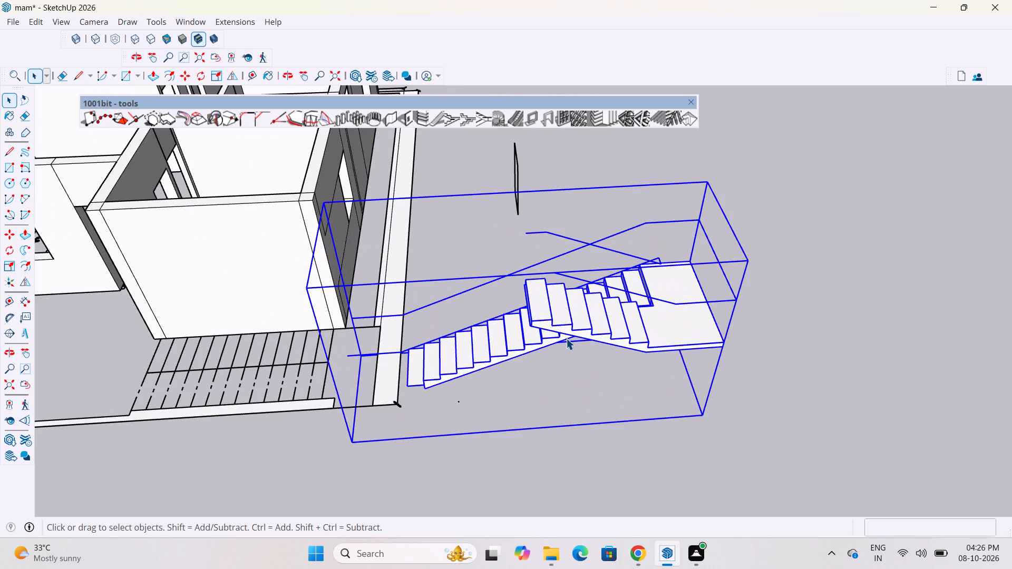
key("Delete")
In Build Staircase 2, set the number of risers in the first flight to 13.
left_click(447, 121)
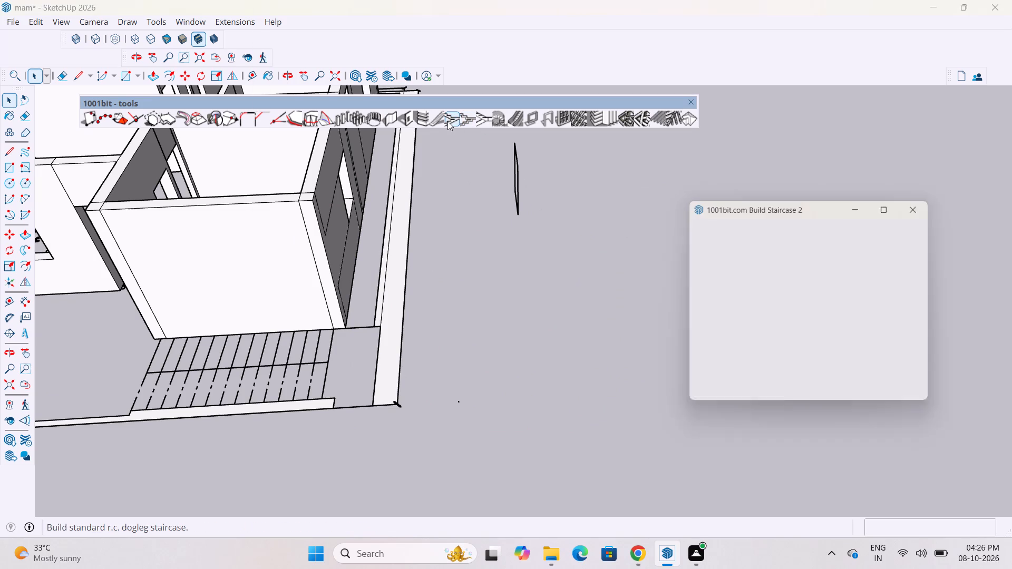
left_click(883, 203)
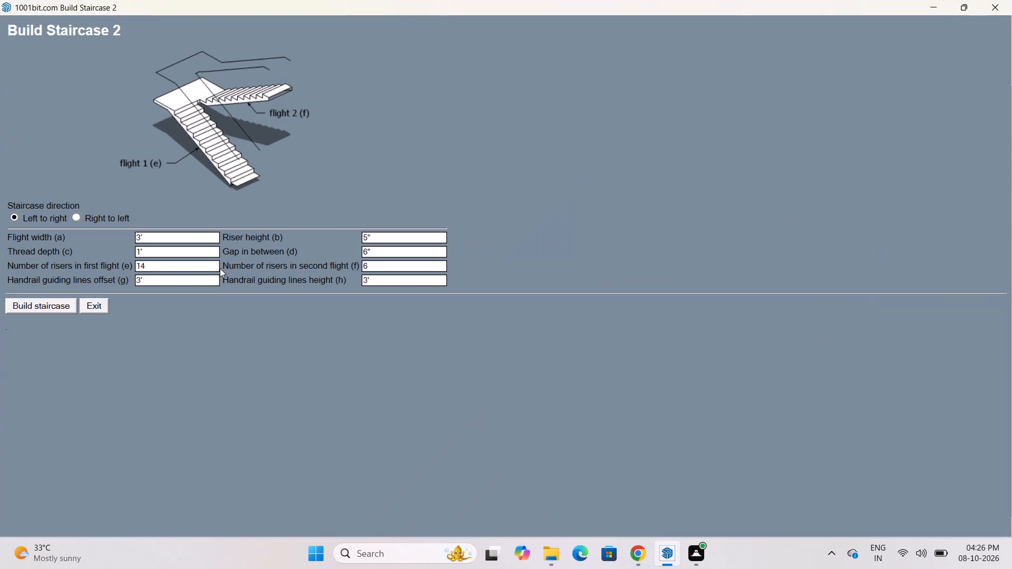
left_click(171, 268)
key("BackSpace")
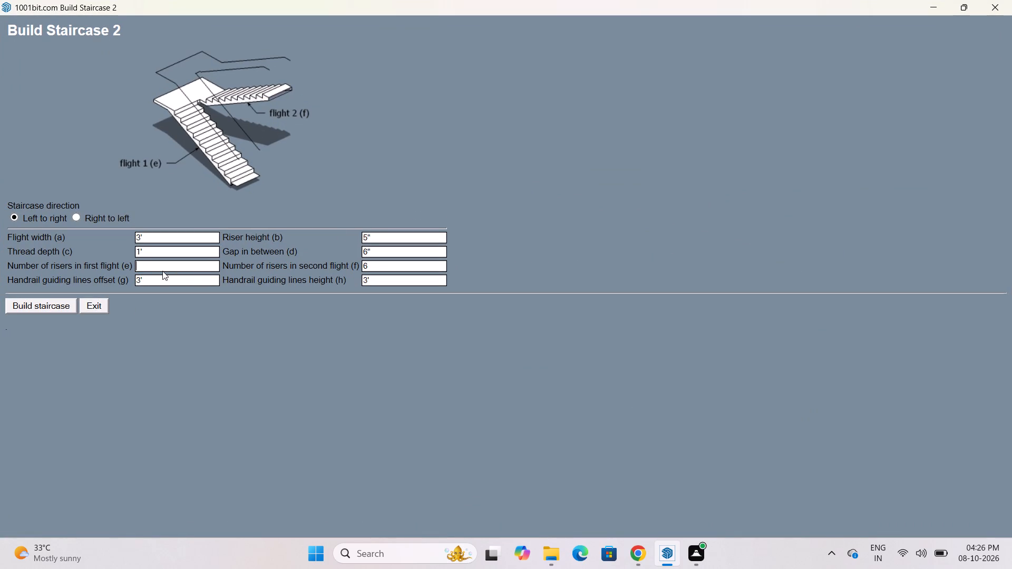
type("13")
Set the number of risers in the second flight to 13 and accept the staircase parameters.
left_click(393, 261)
key("BackSpace")
type("13")
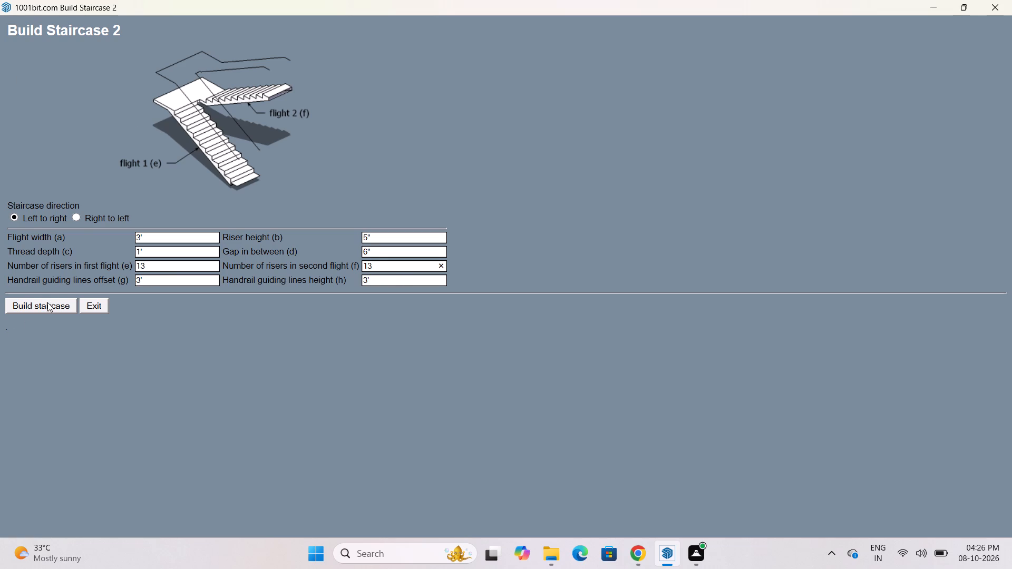
left_click(47, 302)
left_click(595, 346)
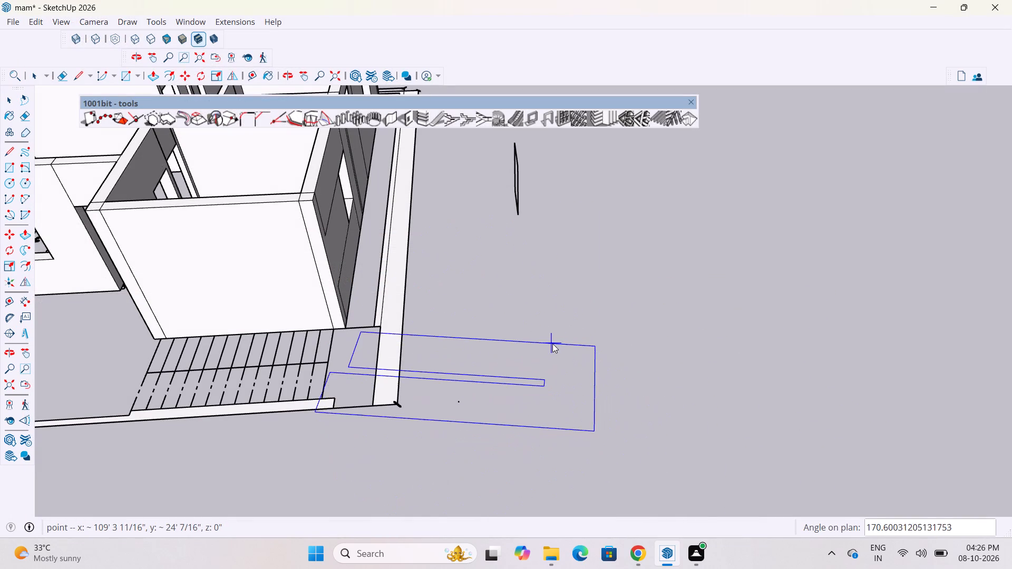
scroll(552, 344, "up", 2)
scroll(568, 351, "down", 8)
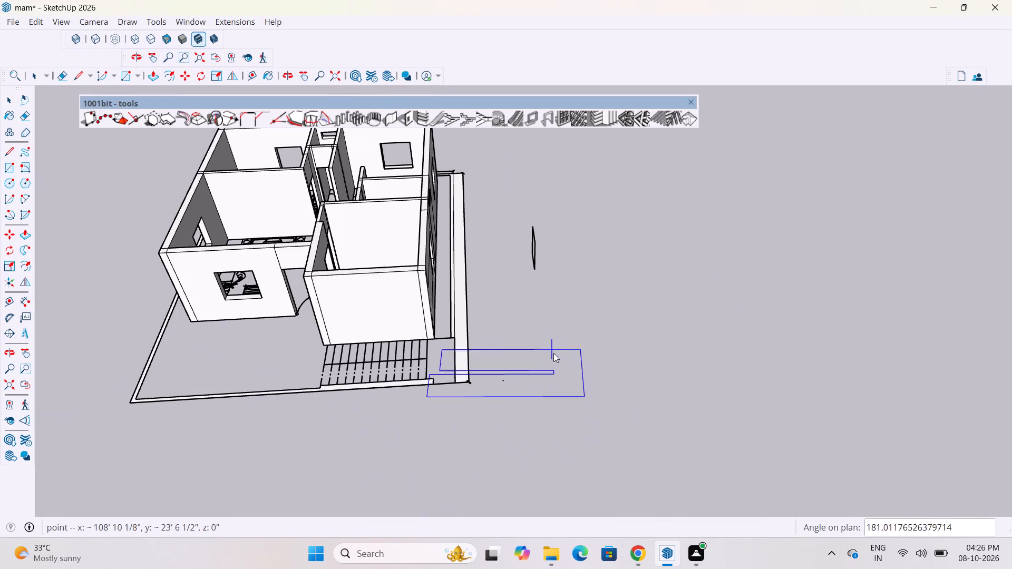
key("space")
Build the dogleg staircase with 13 risers in each flight using Build Staircase 2, placing it on open ground beside the house.
scroll(659, 346, "down", 3)
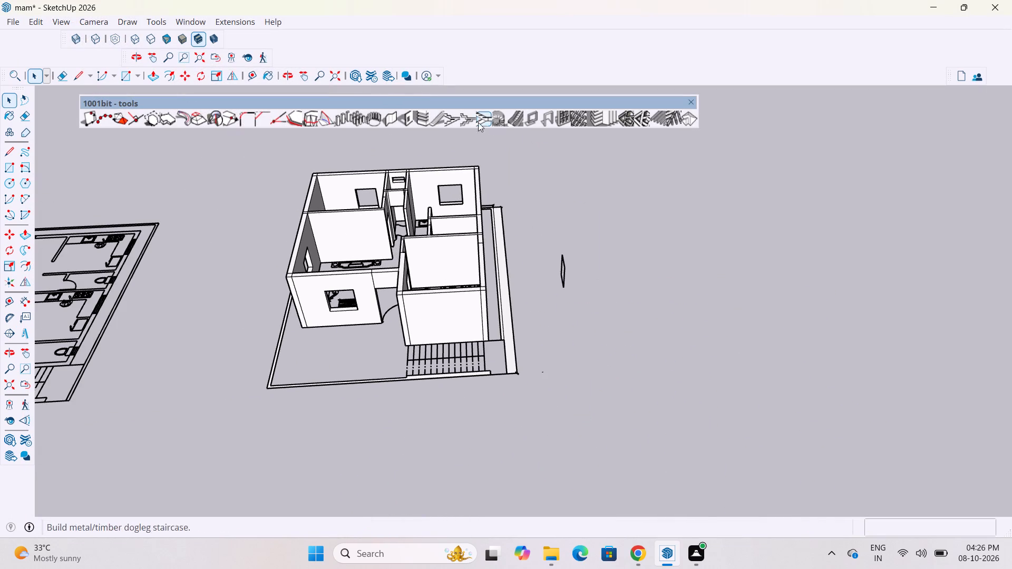
left_click(453, 116)
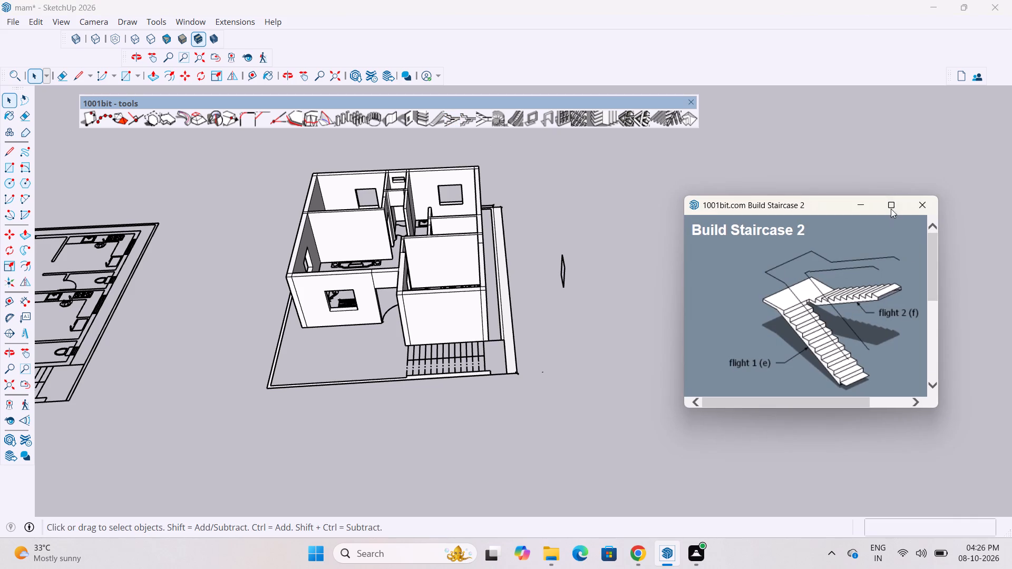
left_click(891, 209)
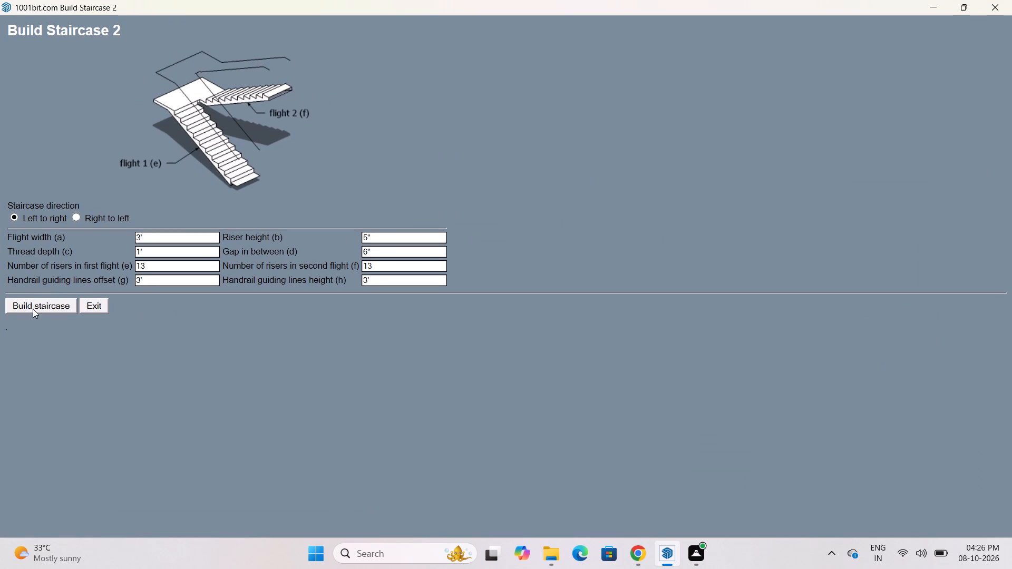
left_click(33, 310)
left_click(752, 335)
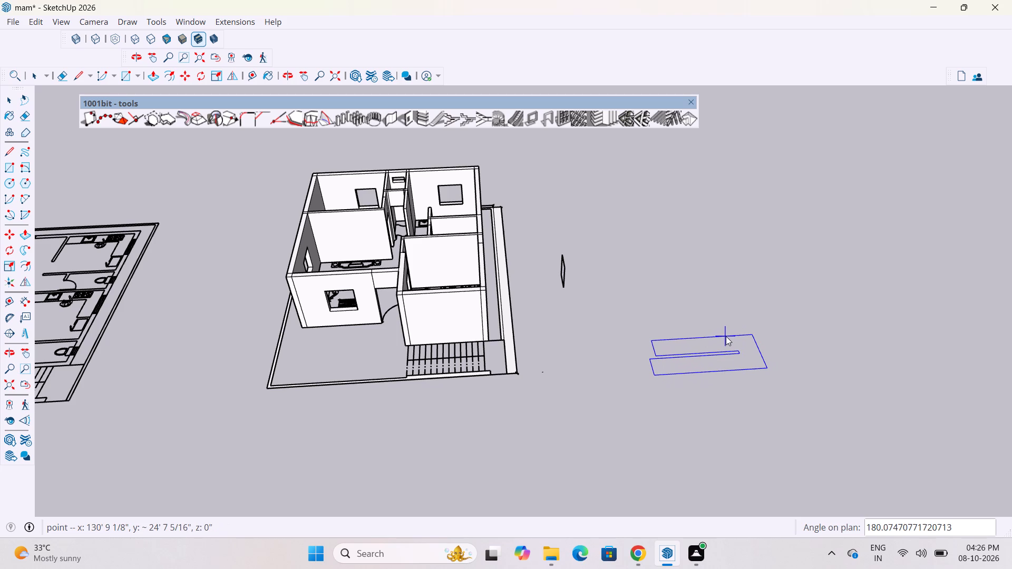
left_click(726, 336)
Examine the new staircase from several angles, focusing on the end of the second flight's top step.
scroll(752, 335, "up", 3)
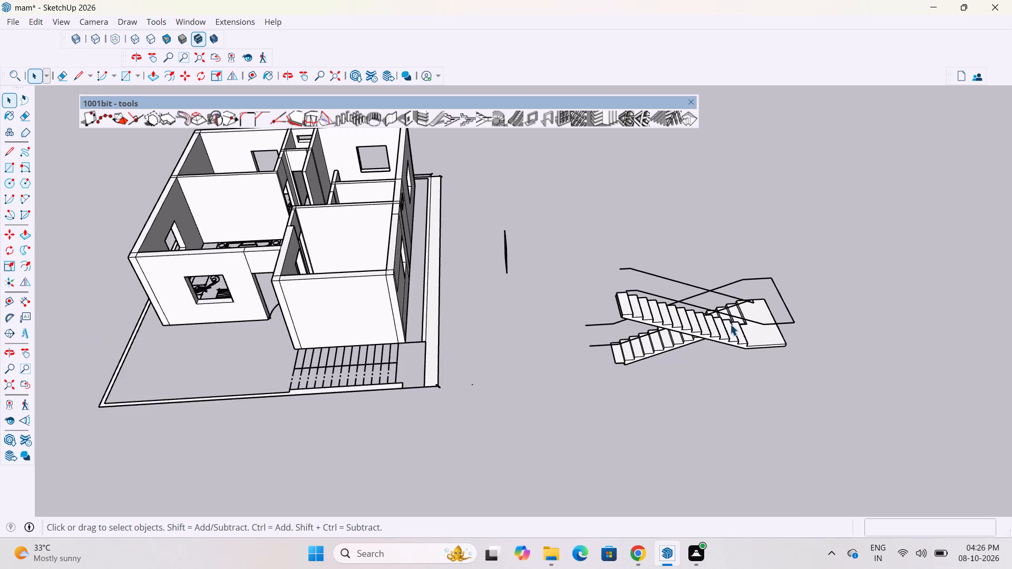
scroll(730, 324, "up", 3)
scroll(748, 311, "down", 4)
scroll(746, 329, "up", 3)
middle_click_drag(757, 345, 762, 319)
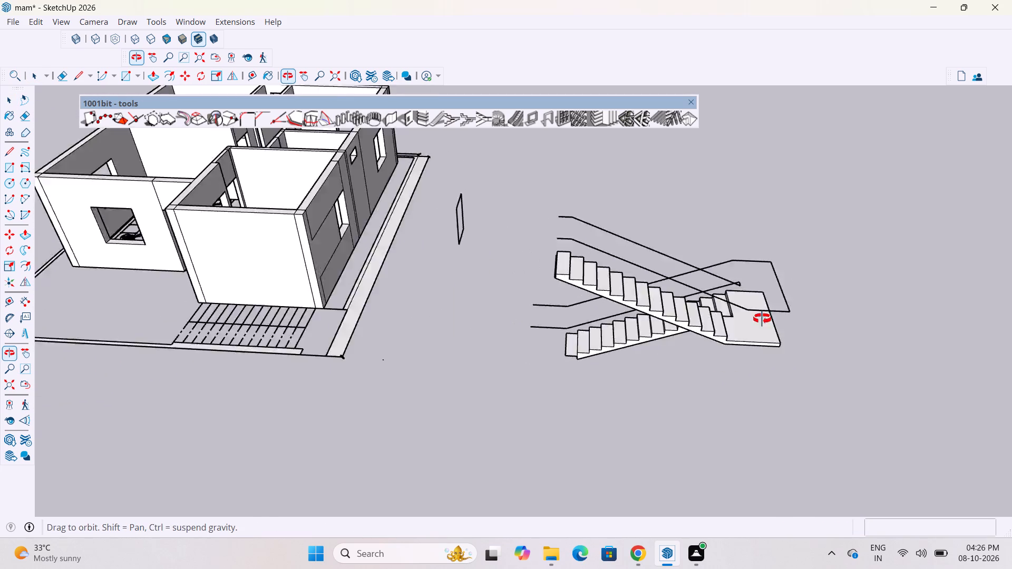
middle_click_drag(762, 319, 864, 350)
scroll(775, 291, "up", 6)
scroll(688, 226, "up", 3)
middle_click_drag(608, 250, 626, 247)
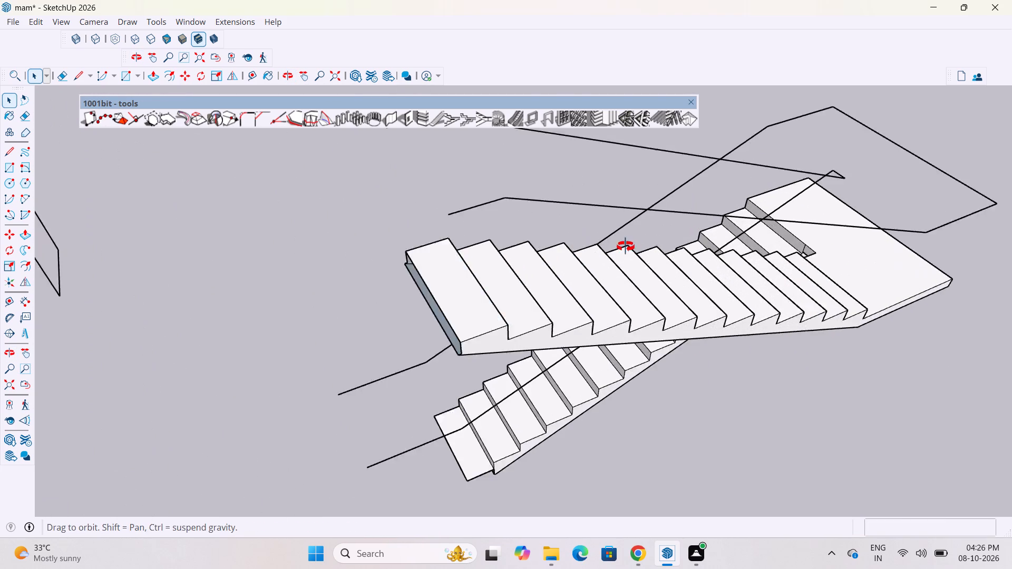
middle_click_drag(626, 247, 820, 225)
scroll(792, 232, "up", 6)
scroll(699, 280, "down", 5)
middle_click_drag(639, 303, 604, 287)
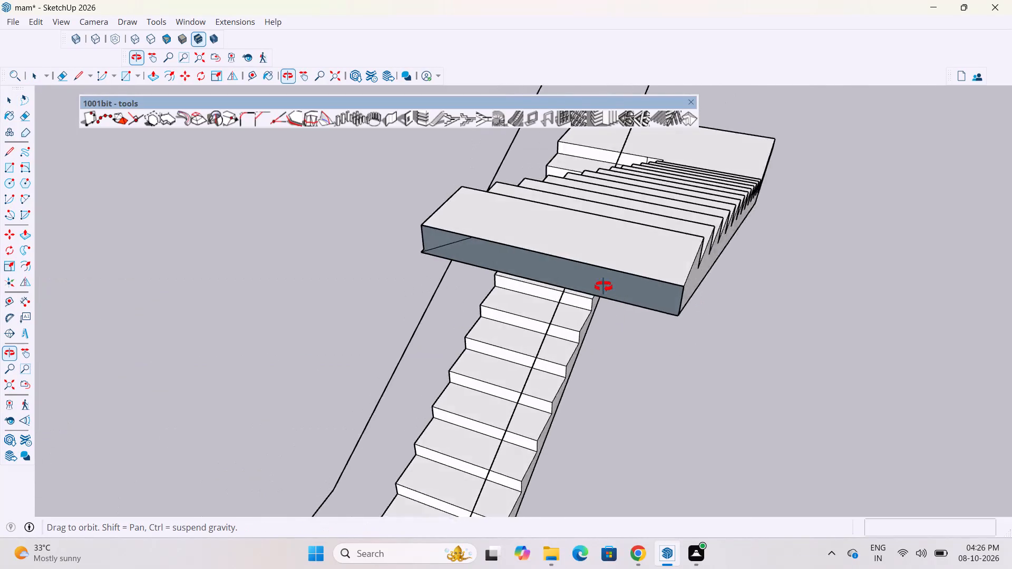
middle_click_drag(604, 287, 547, 256)
scroll(659, 318, "up", 9)
scroll(680, 350, "down", 6)
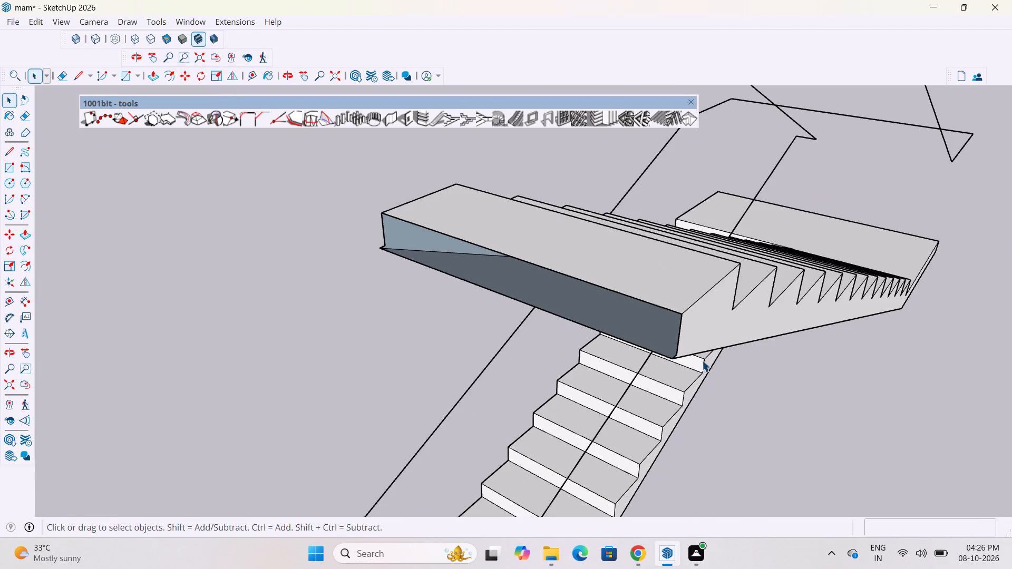
scroll(679, 345, "up", 11)
middle_click_drag(676, 347, 673, 305)
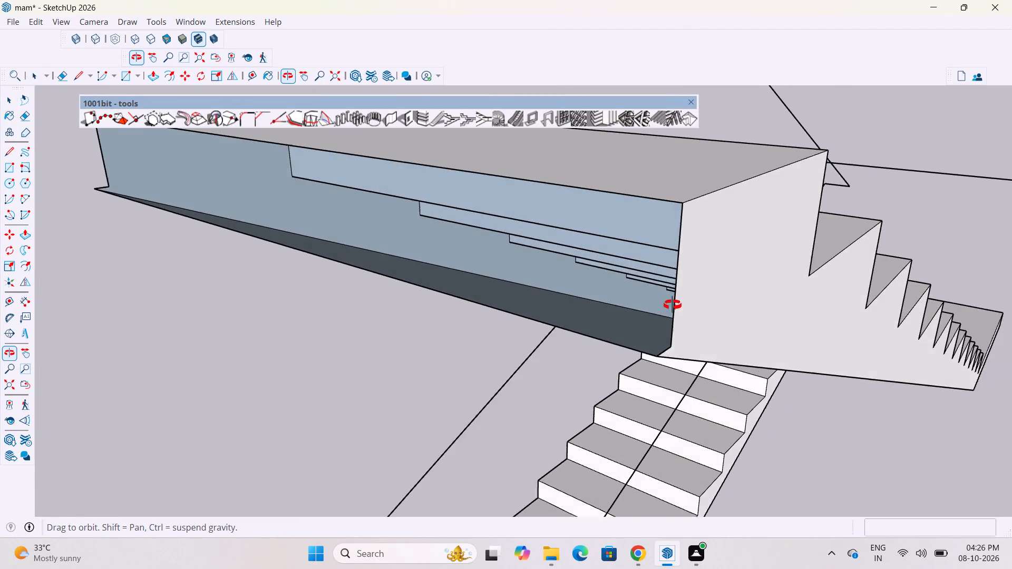
middle_click_drag(673, 305, 605, 333)
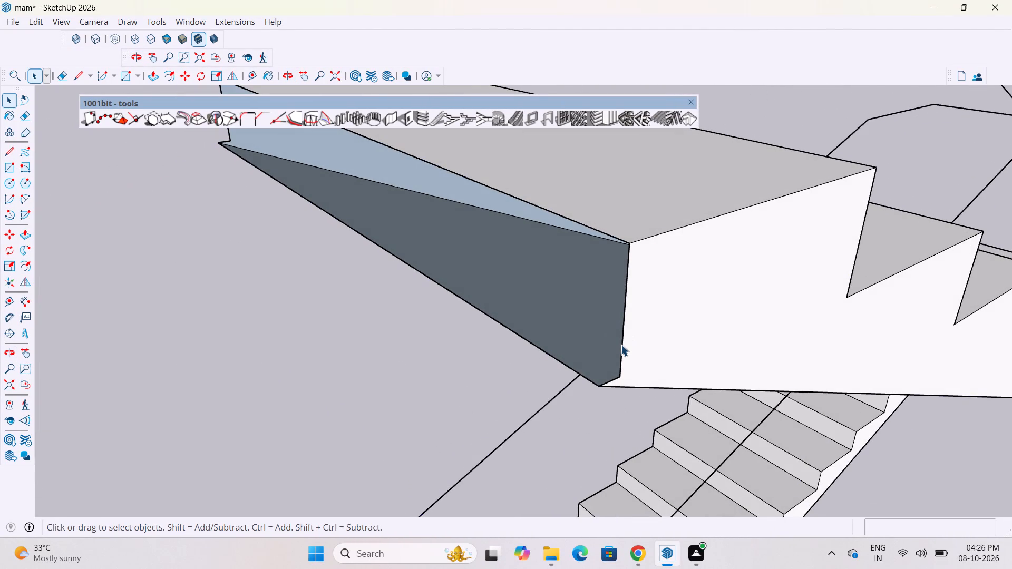
Inside the staircase group, draw a 3' by 3 15/16" rectangle closing the open end of the second flight's top step.
double_click(621, 345)
left_click(621, 354)
scroll(620, 376, "up", 6)
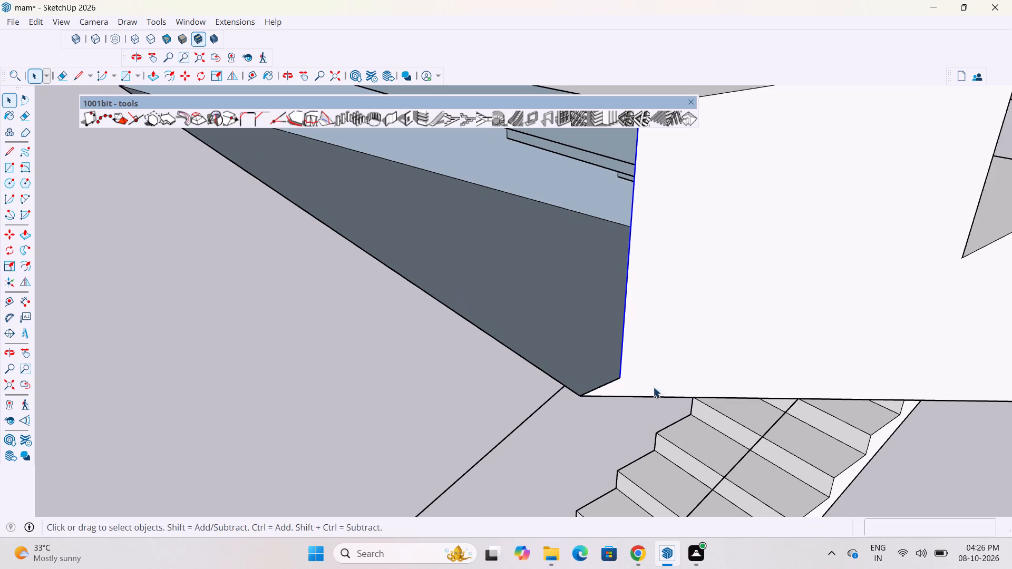
scroll(586, 371, "up", 7)
scroll(574, 425, "down", 6)
scroll(573, 423, "up", 3)
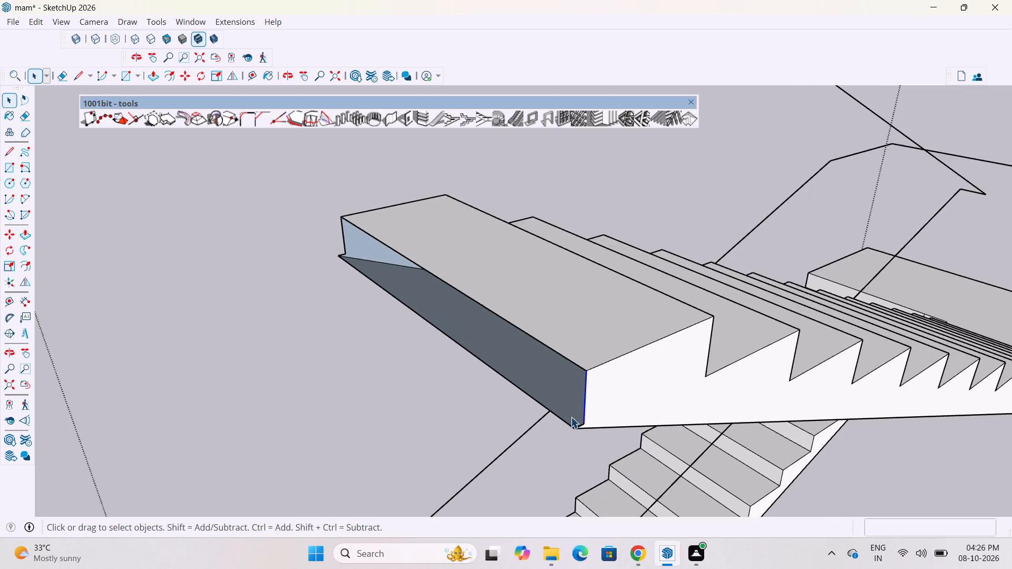
scroll(575, 389, "up", 1)
middle_click_drag(576, 388, 635, 361)
left_click(392, 400)
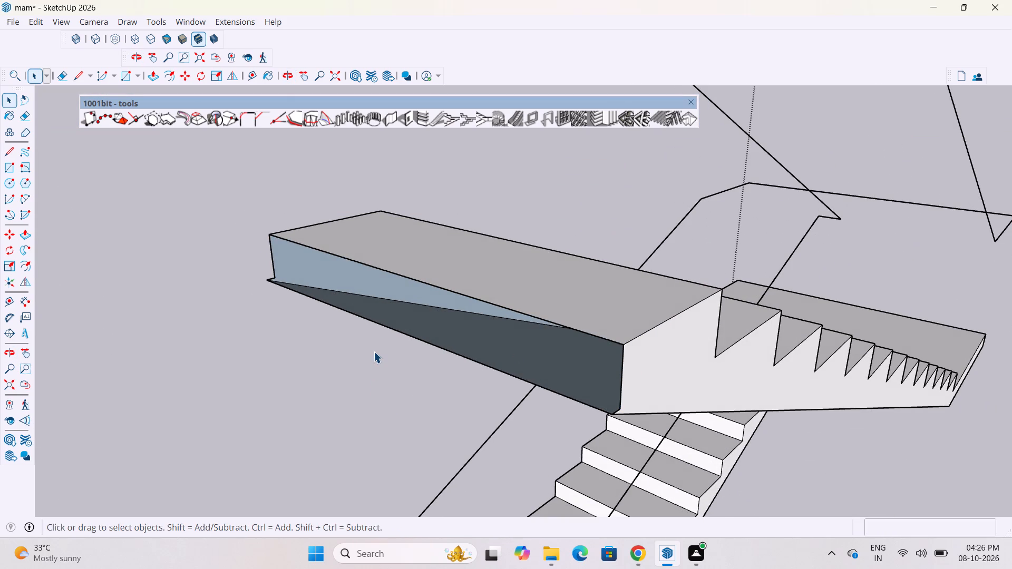
key("r")
middle_click_drag(291, 280, 323, 257)
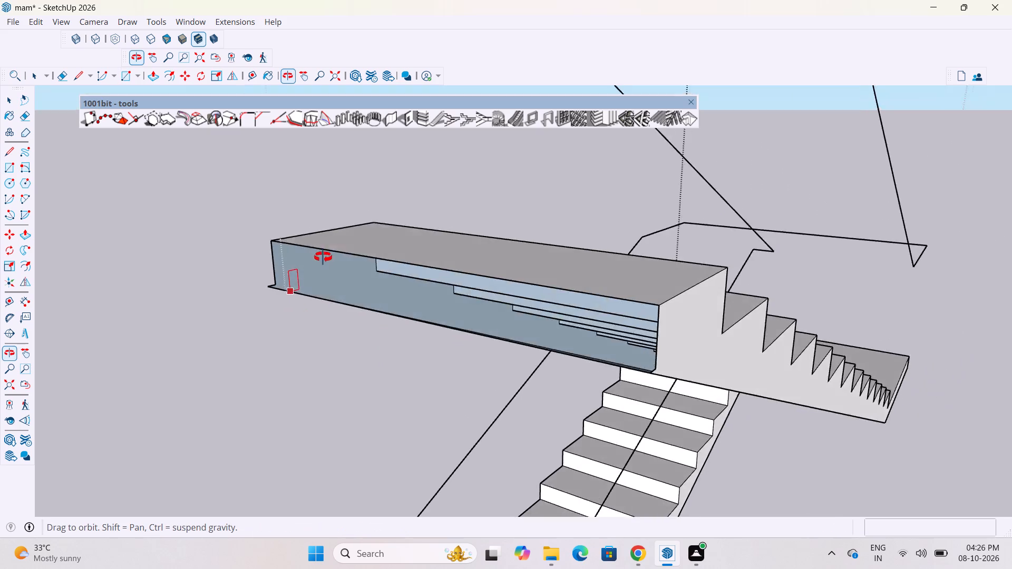
middle_click_drag(323, 257, 473, 292)
scroll(314, 291, "up", 5)
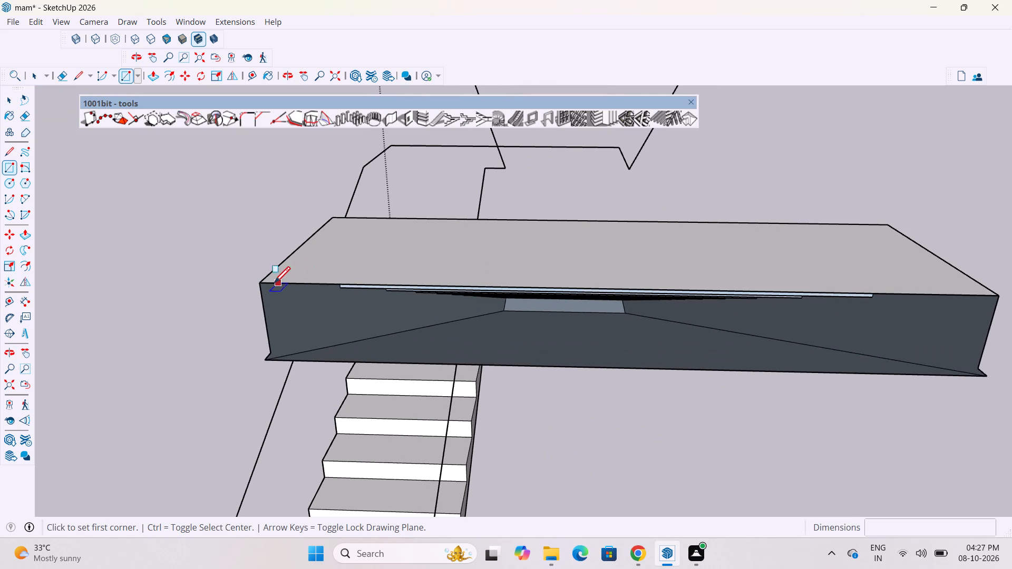
left_click(261, 283)
scroll(364, 351, "down", 8)
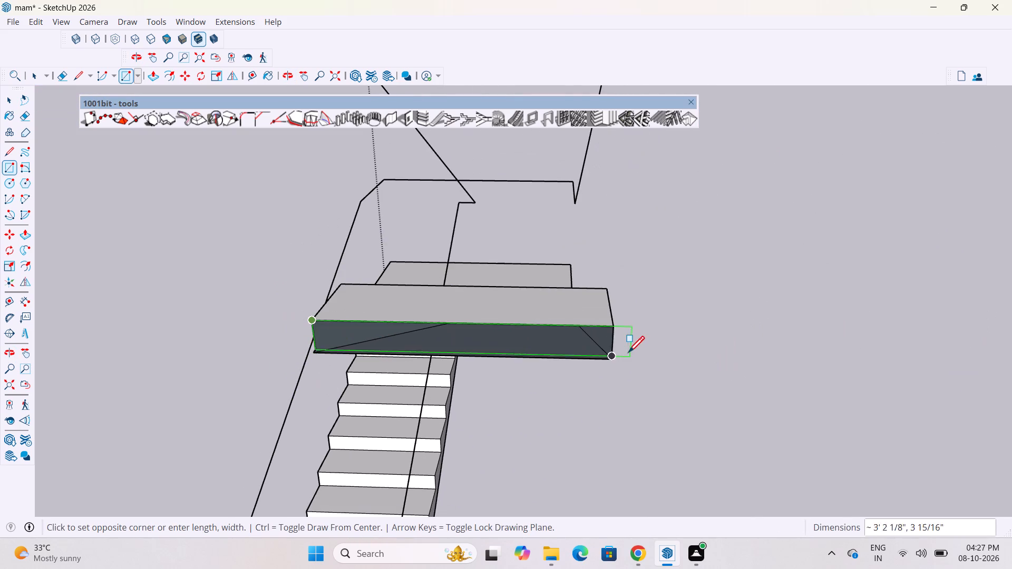
scroll(614, 356, "up", 6)
scroll(581, 349, "down", 4)
scroll(576, 353, "up", 3)
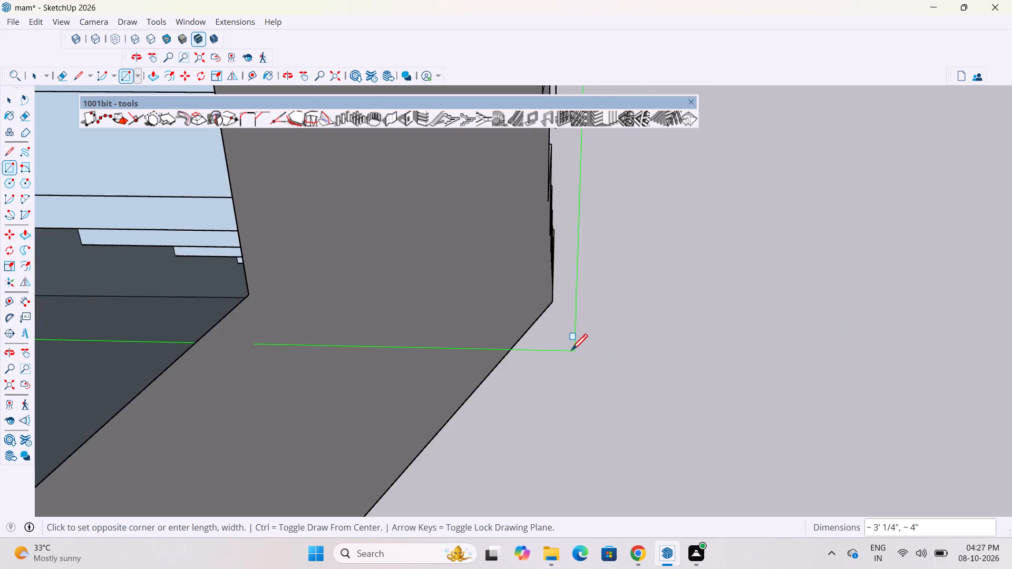
scroll(565, 352, "down", 3)
scroll(562, 355, "up", 13)
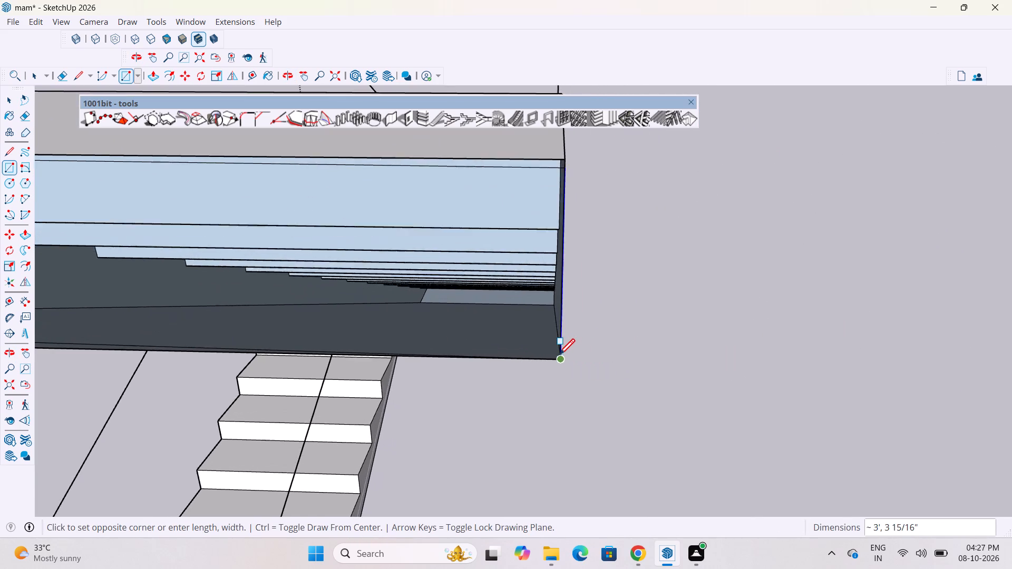
scroll(559, 357, "up", 2)
middle_click_drag(546, 354, 446, 368)
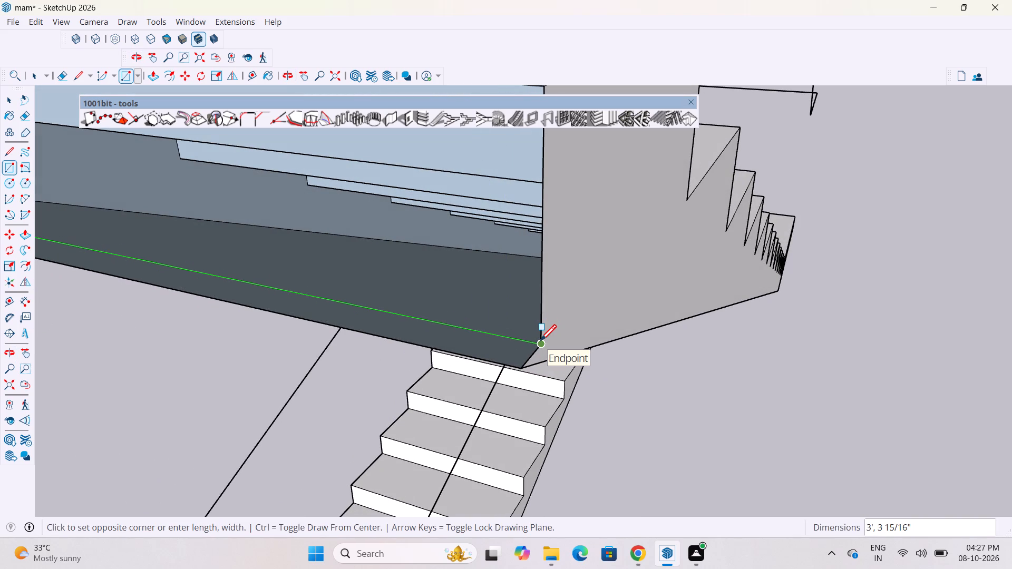
left_click(540, 342)
scroll(568, 359, "down", 9)
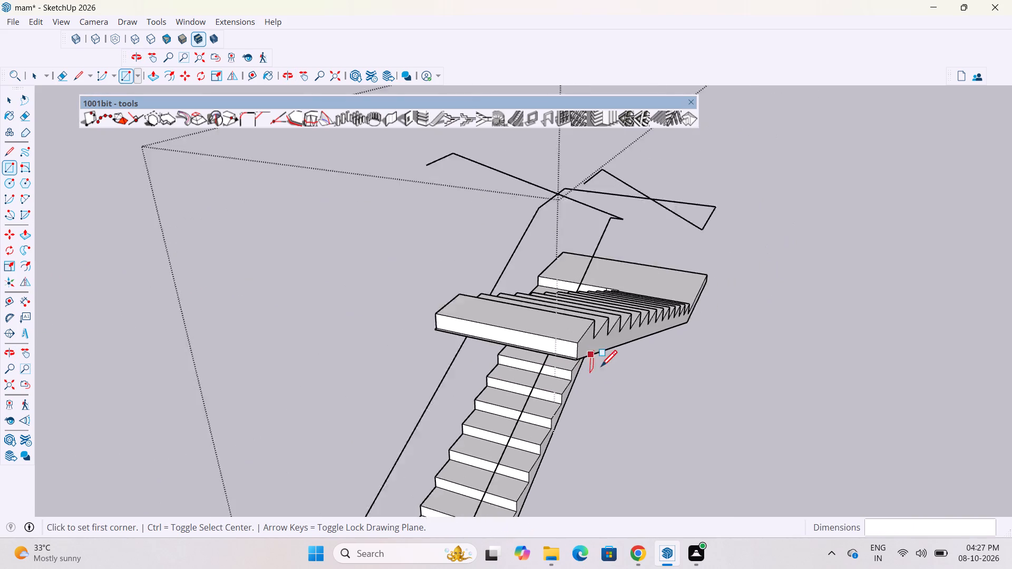
key("space")
Check the closed end of the second flight from around and below, and exit the staircase group.
scroll(569, 369, "up", 20)
scroll(569, 369, "up", 3)
key("space")
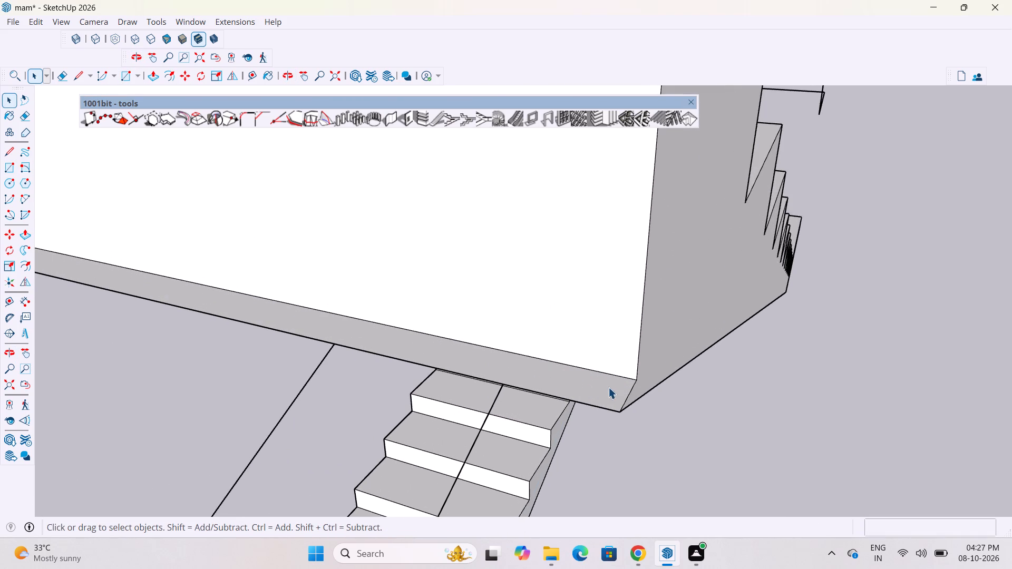
left_click(608, 387)
scroll(622, 395, "up", 7)
left_click(835, 437)
scroll(736, 390, "up", 3)
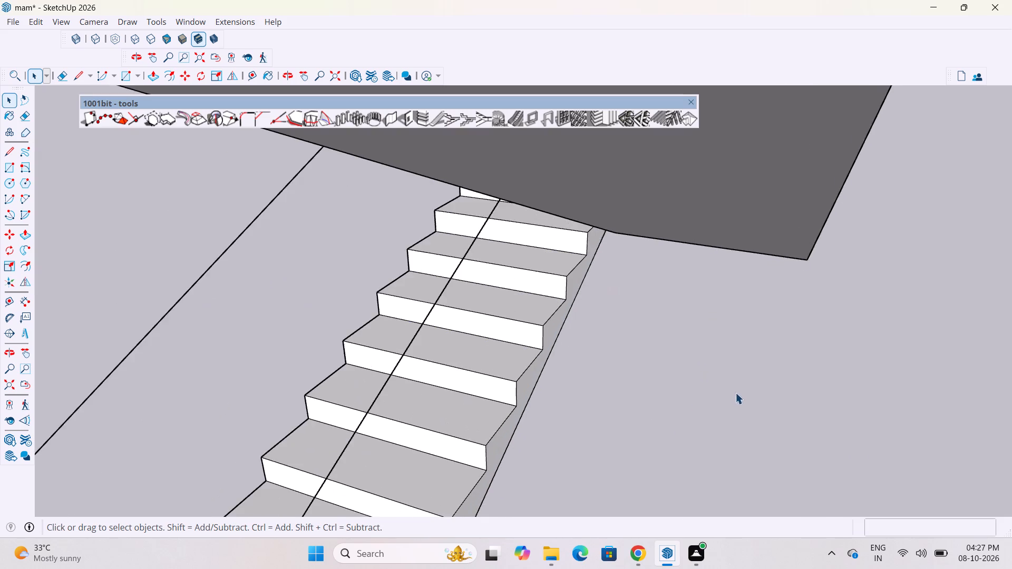
scroll(714, 399, "down", 11)
middle_click_drag(655, 401, 519, 397)
scroll(528, 366, "up", 1)
scroll(528, 366, "down", 10)
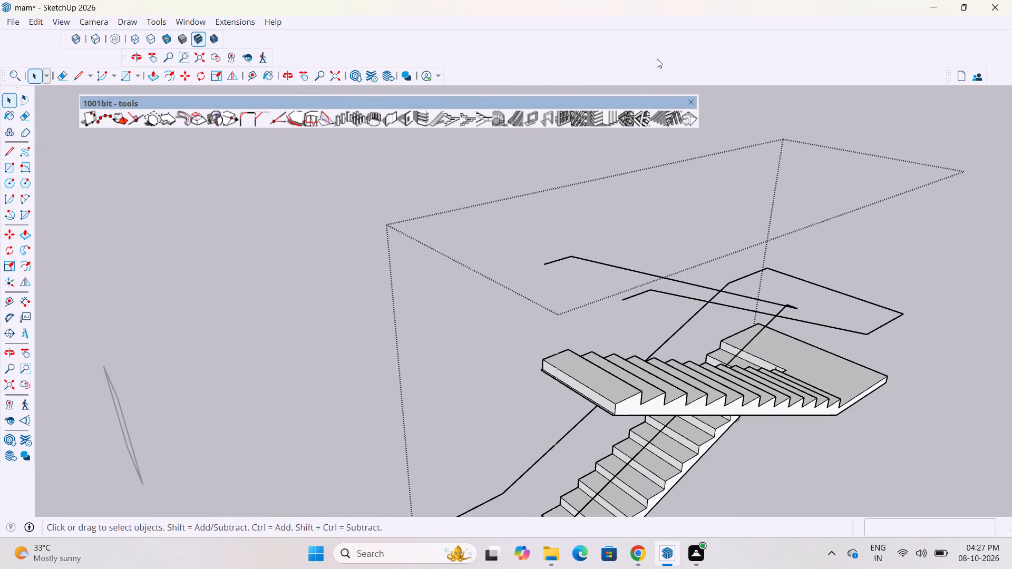
scroll(657, 58, "down", 1)
scroll(610, 223, "down", 11)
left_click(751, 384)
scroll(696, 341, "up", 4)
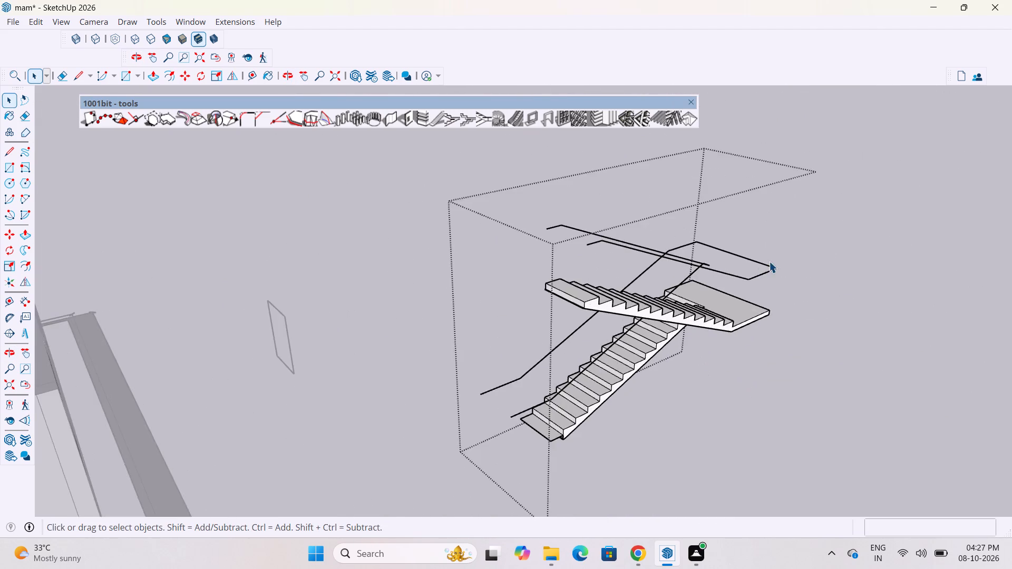
scroll(763, 269, "down", 5)
left_click(842, 181)
scroll(803, 189, "down", 6)
middle_click_drag(749, 256, 666, 274)
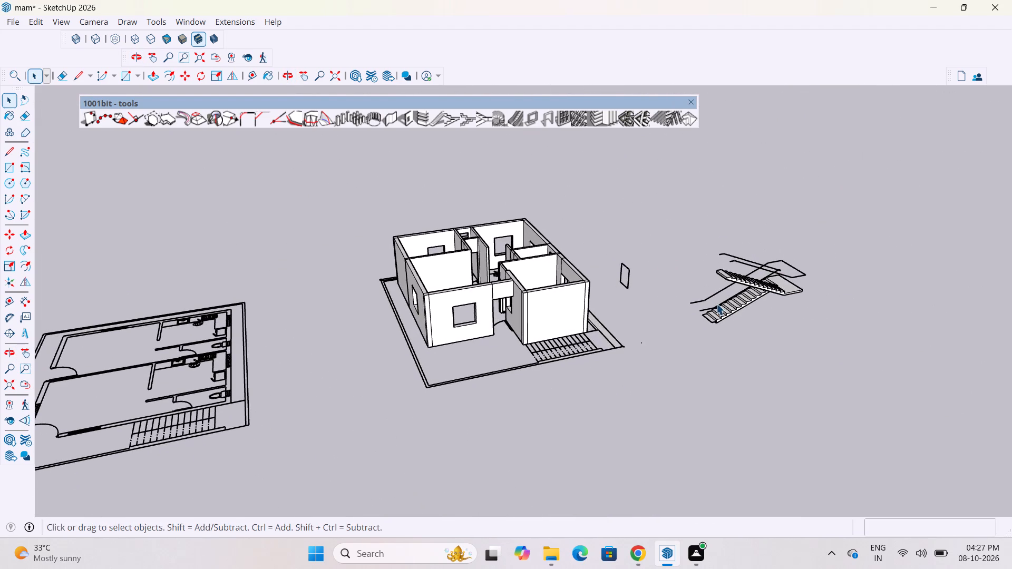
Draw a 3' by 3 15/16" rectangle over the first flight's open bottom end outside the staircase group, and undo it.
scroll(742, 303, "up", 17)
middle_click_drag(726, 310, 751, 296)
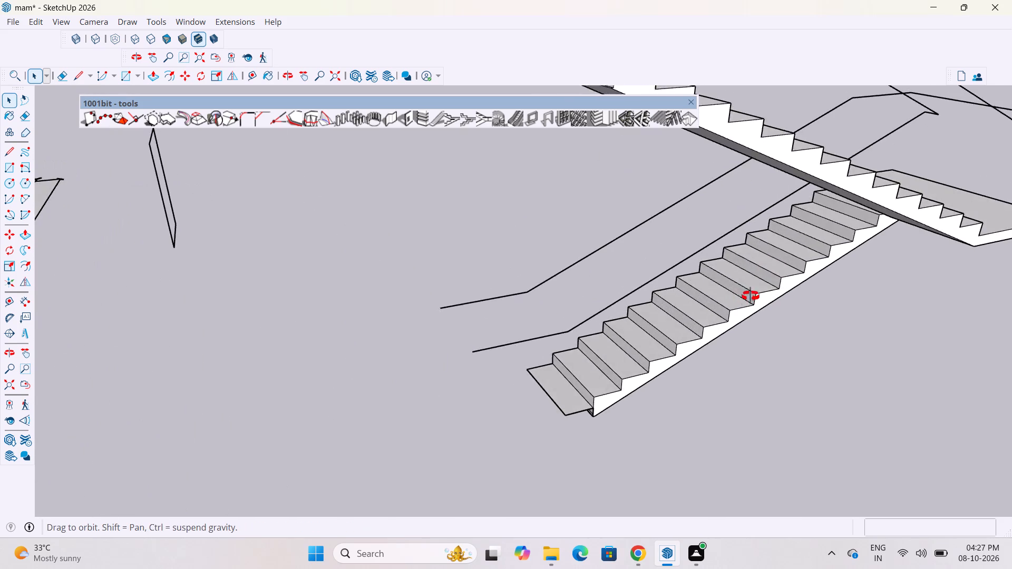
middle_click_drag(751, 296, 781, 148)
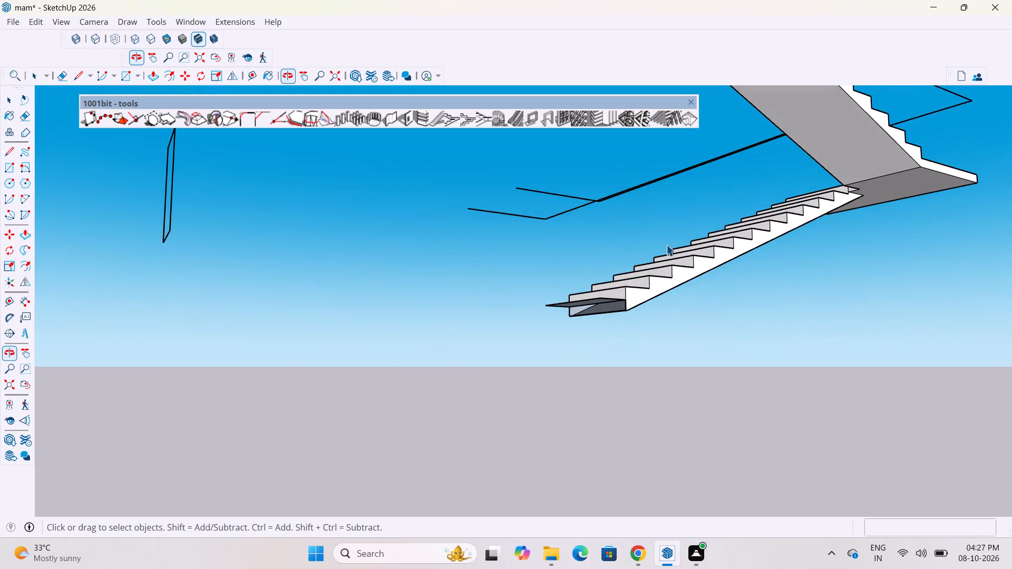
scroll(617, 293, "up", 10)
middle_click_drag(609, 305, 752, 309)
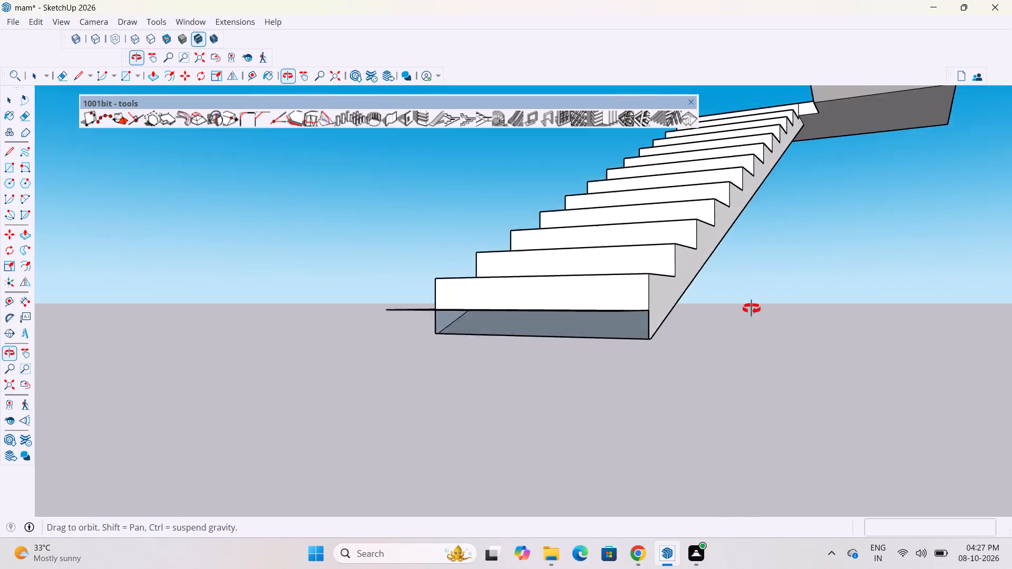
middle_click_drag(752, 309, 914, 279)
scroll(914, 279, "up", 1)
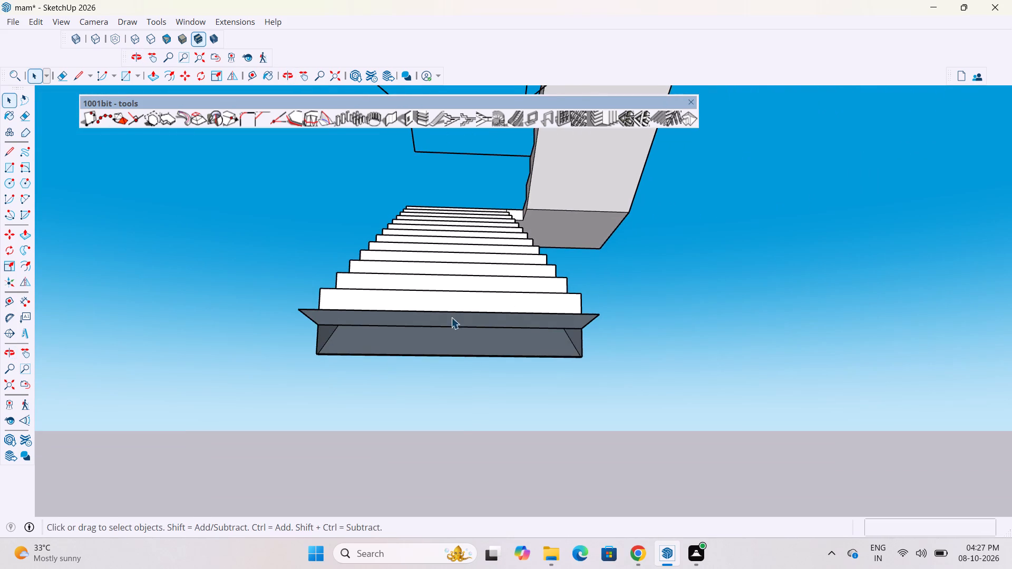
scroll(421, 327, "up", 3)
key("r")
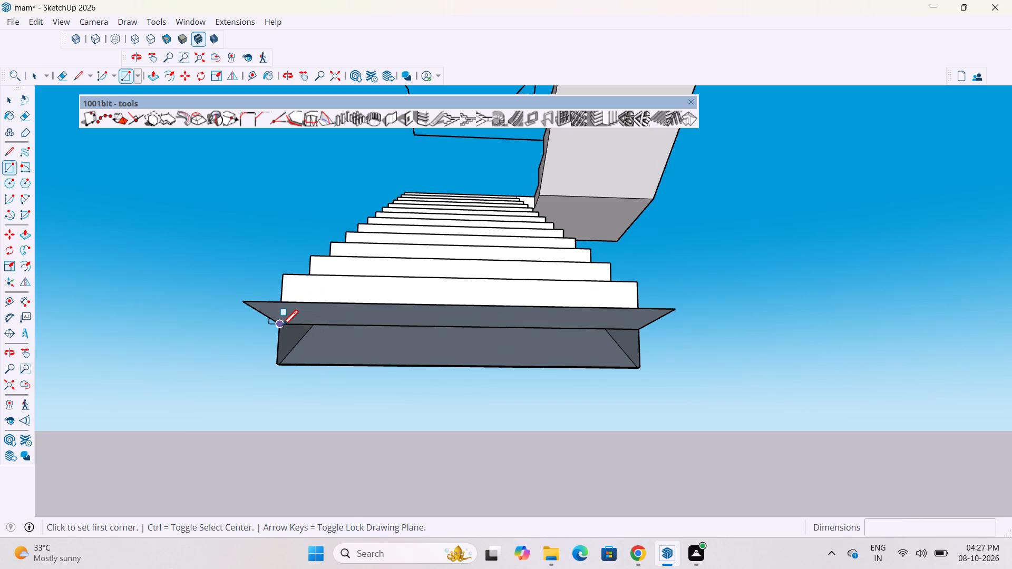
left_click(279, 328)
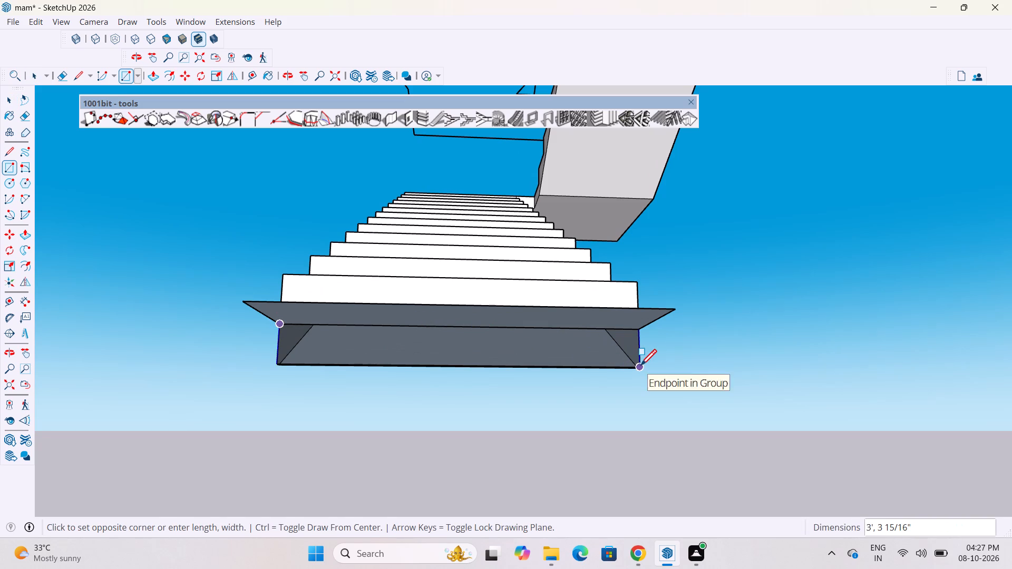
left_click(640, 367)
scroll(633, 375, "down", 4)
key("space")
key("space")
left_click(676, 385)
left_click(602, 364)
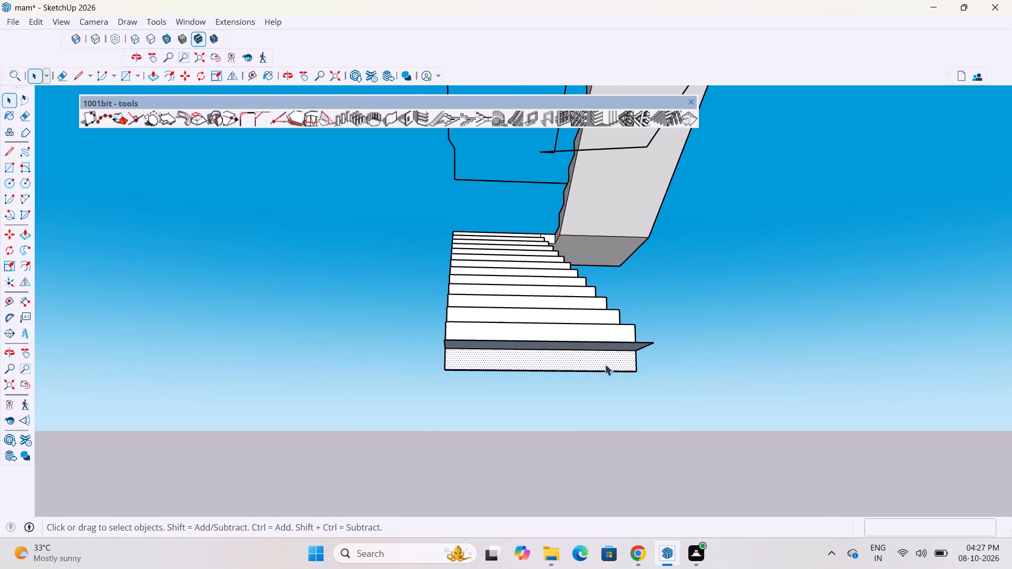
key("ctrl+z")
Inside the staircase group, draw a 3' by 3 15/16" rectangle closing the first flight's open bottom end, and exit the group.
double_click(616, 357)
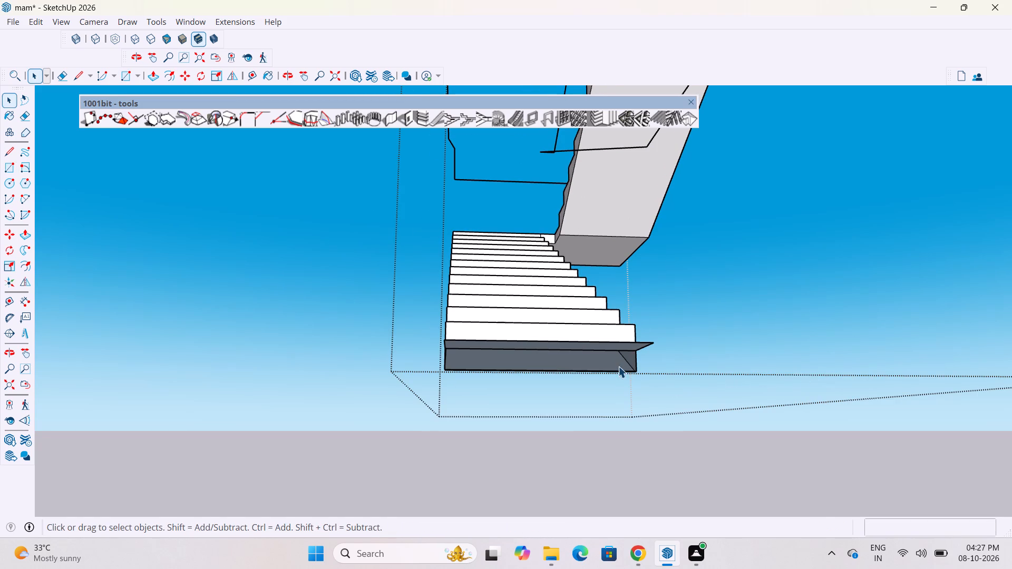
key("r")
scroll(495, 369, "up", 2)
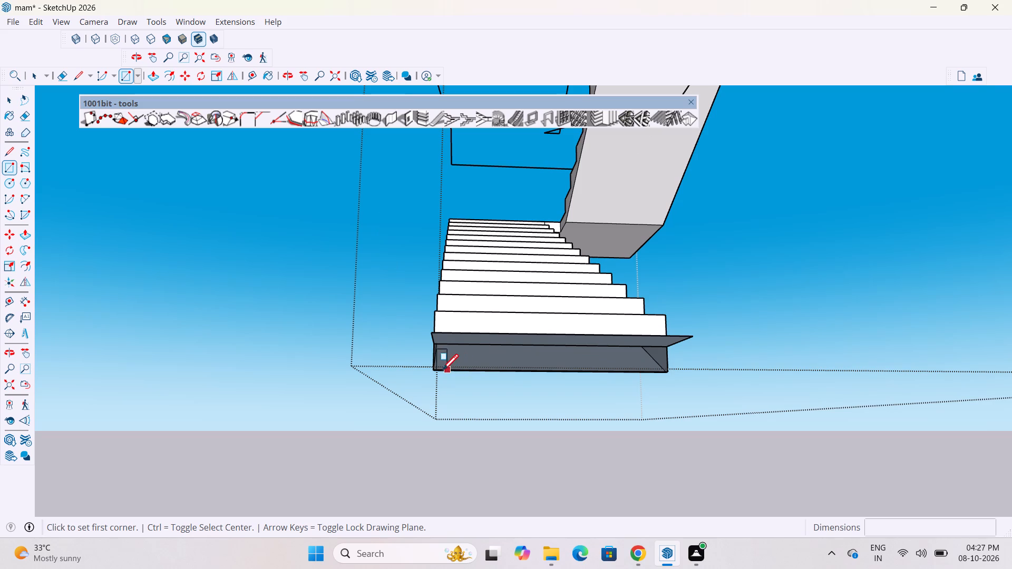
left_click(433, 372)
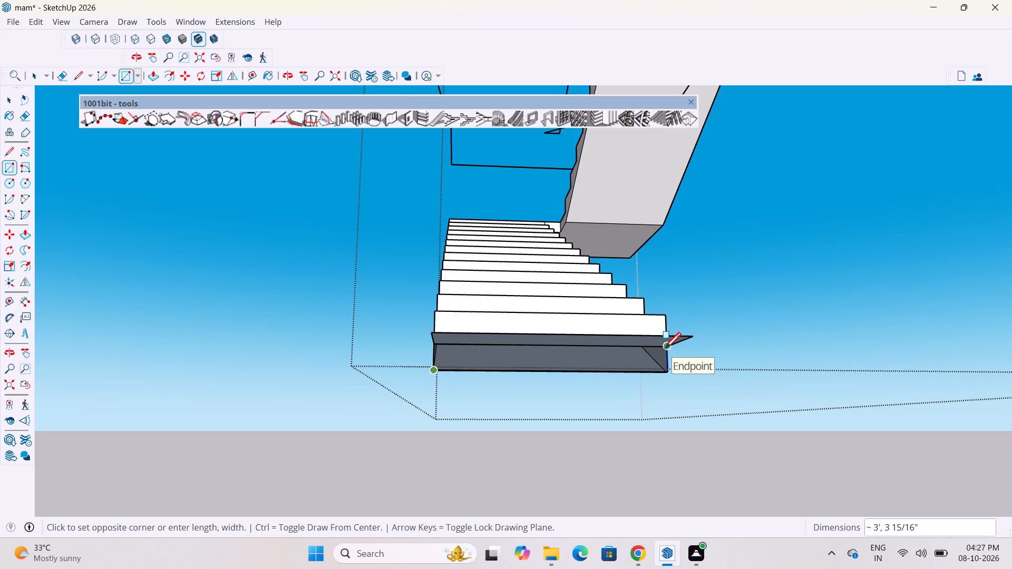
left_click(665, 350)
key("space")
left_click(739, 352)
scroll(748, 335, "down", 4)
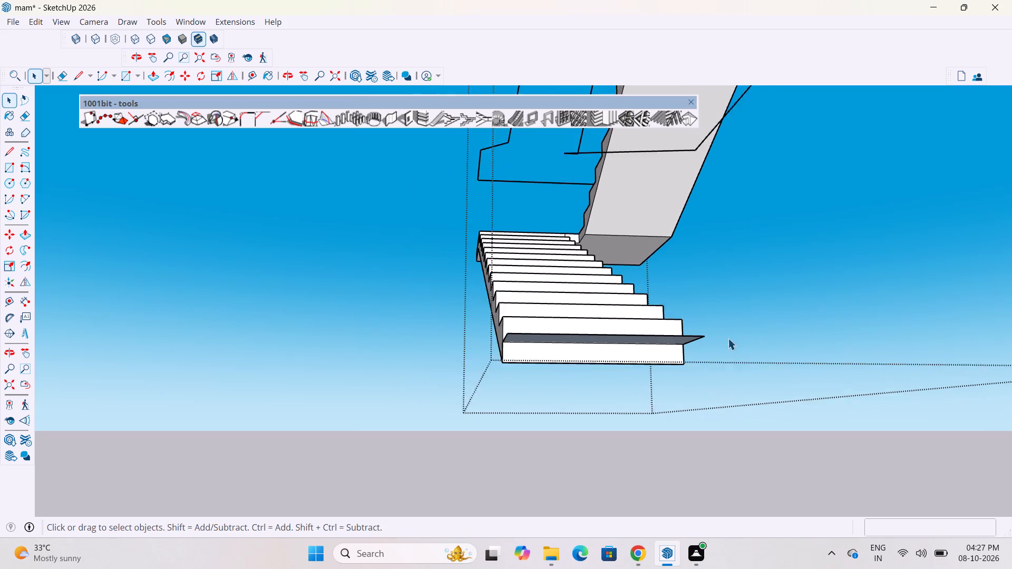
scroll(728, 338, "down", 2)
middle_click_drag(744, 315, 560, 410)
scroll(561, 410, "down", 1)
left_click(626, 409)
scroll(642, 436, "down", 5)
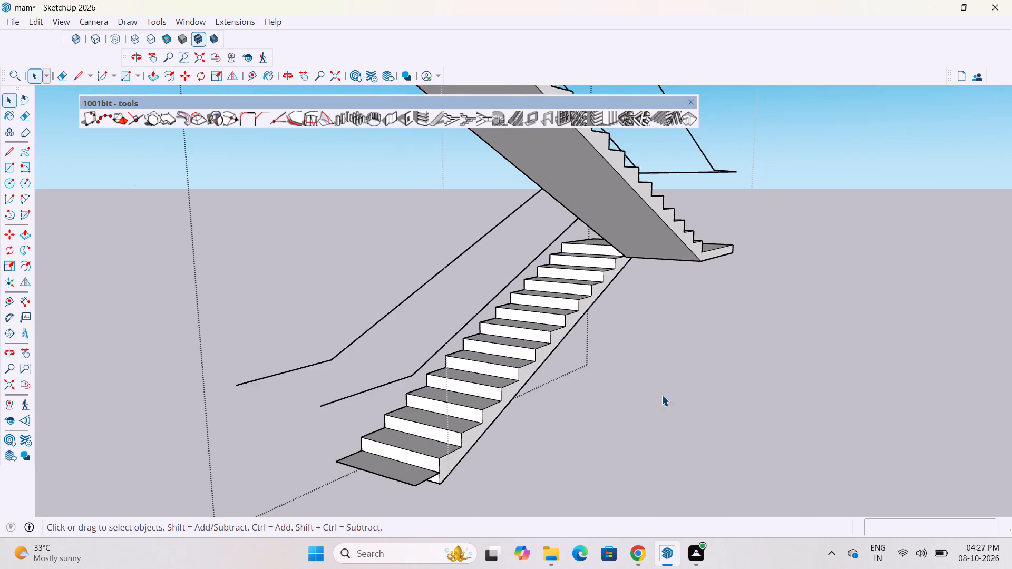
scroll(661, 395, "down", 17)
middle_click(721, 335)
left_click(716, 342)
Move the staircase about 36' 4" onto the stair plan, placing its far bottom corner at the plan's landing corner beside the house.
scroll(629, 333, "down", 5)
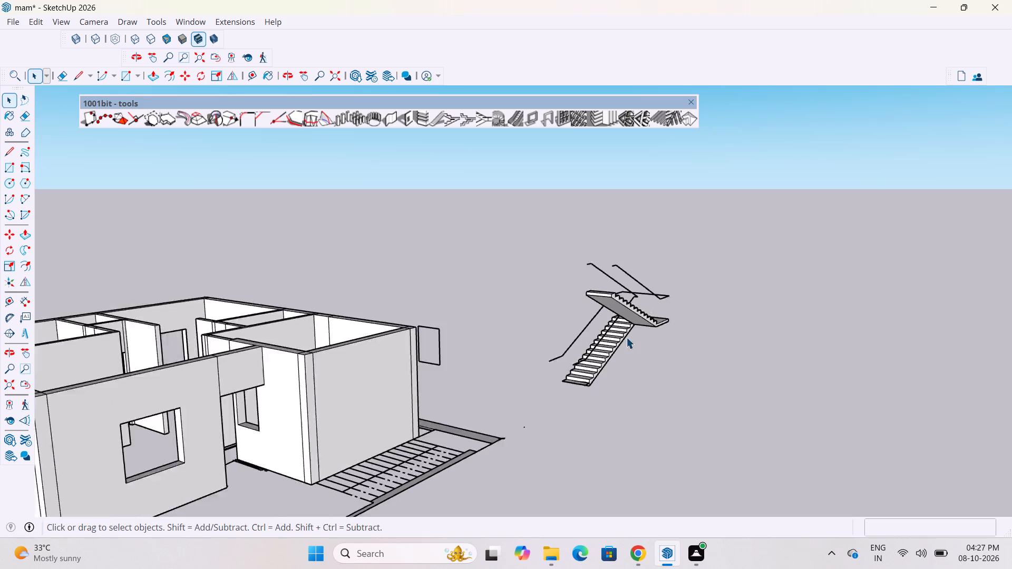
scroll(626, 337, "down", 1)
middle_click_drag(699, 327, 603, 388)
scroll(686, 321, "up", 4)
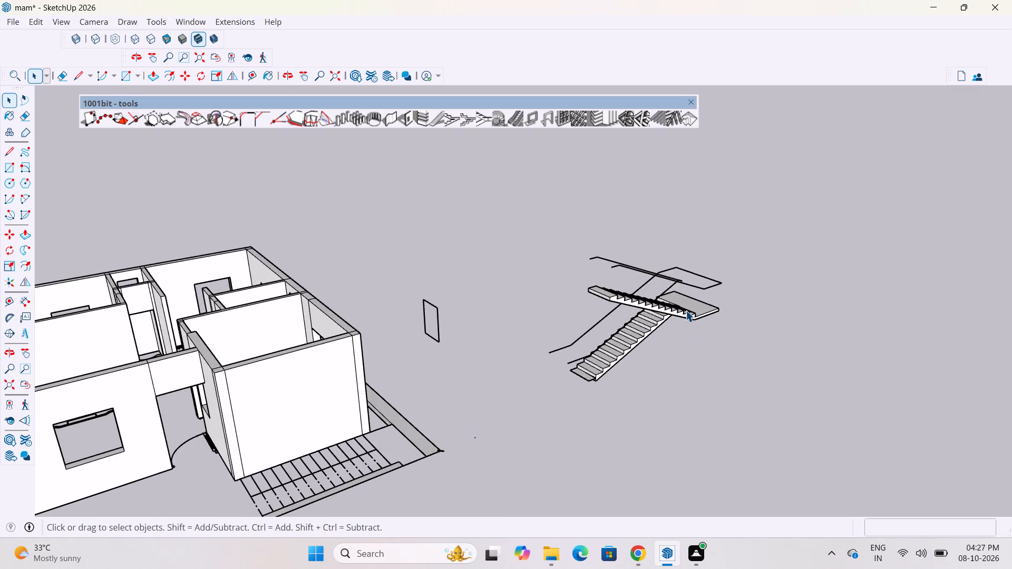
scroll(686, 310, "up", 1)
left_click(686, 310)
key("m")
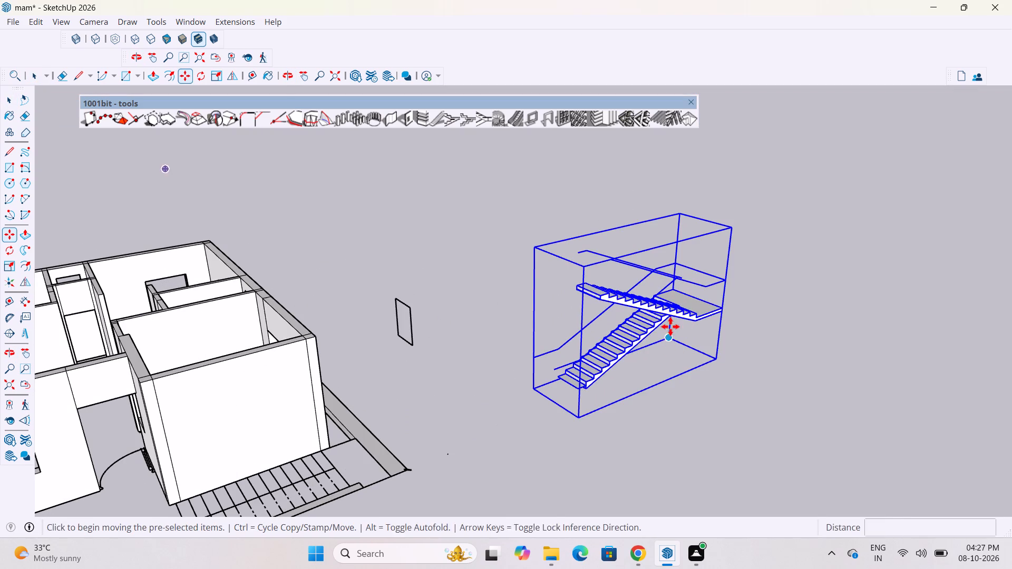
scroll(582, 403, "up", 4)
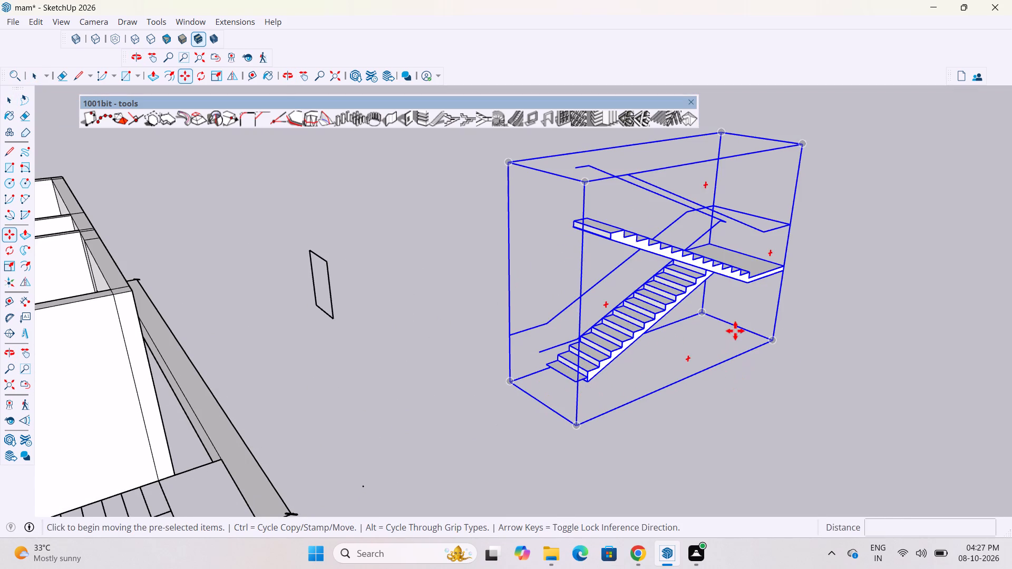
left_click(704, 310)
scroll(852, 289, "down", 9)
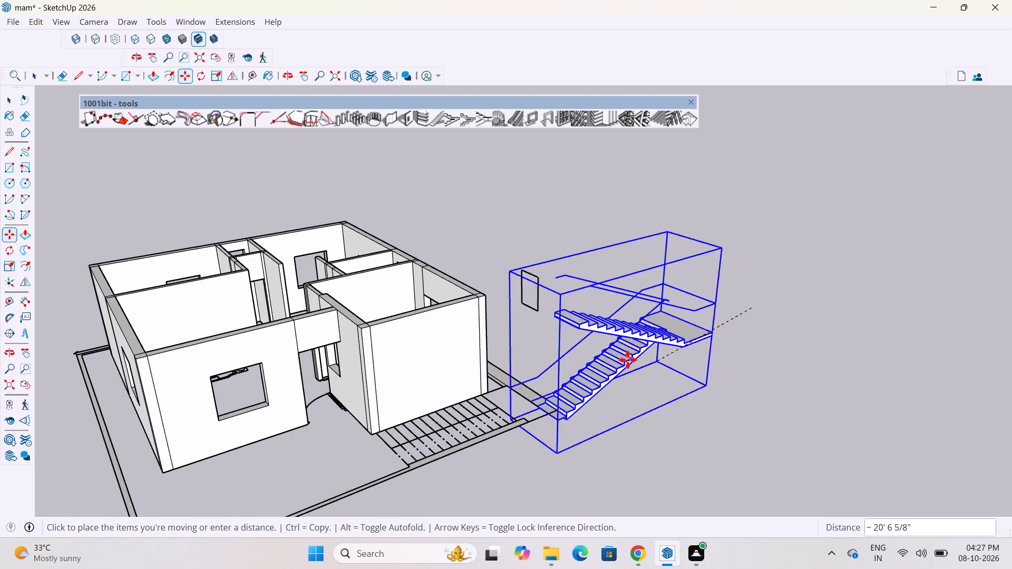
left_click(509, 389)
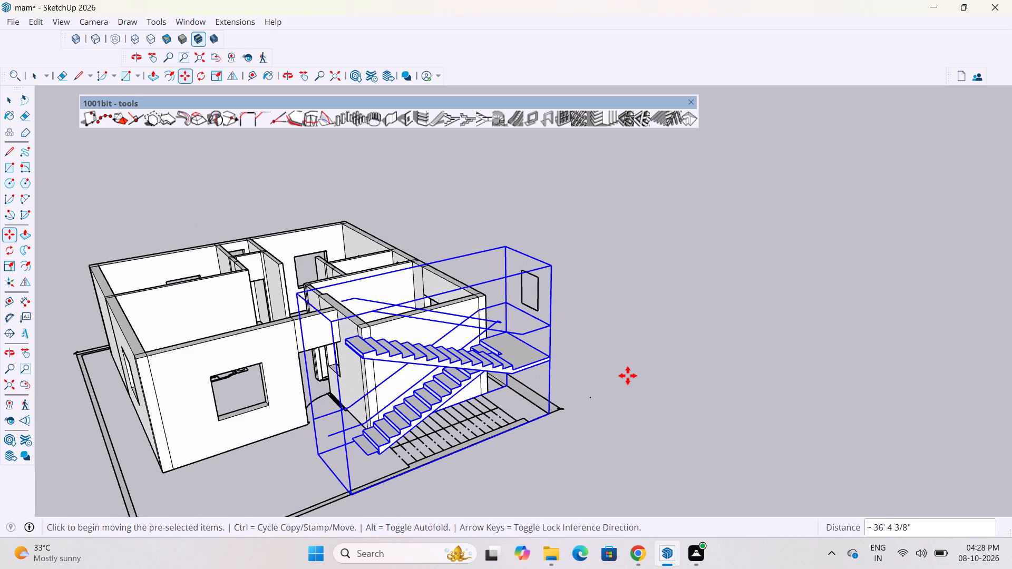
key("space")
left_click(629, 370)
Inside the house walls group, delete the stray upright rectangle standing outside the house, and exit the group.
scroll(523, 306, "up", 3)
middle_click_drag(546, 304, 403, 334)
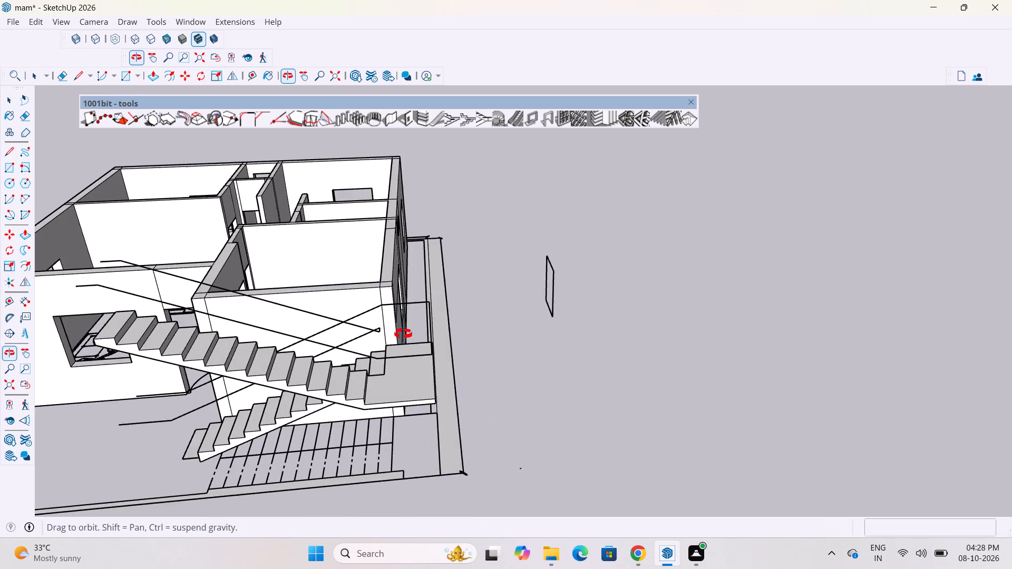
middle_click_drag(403, 334, 373, 356)
left_click_drag(530, 238, 606, 336)
scroll(587, 302, "up", 3)
left_click_drag(572, 340, 481, 218)
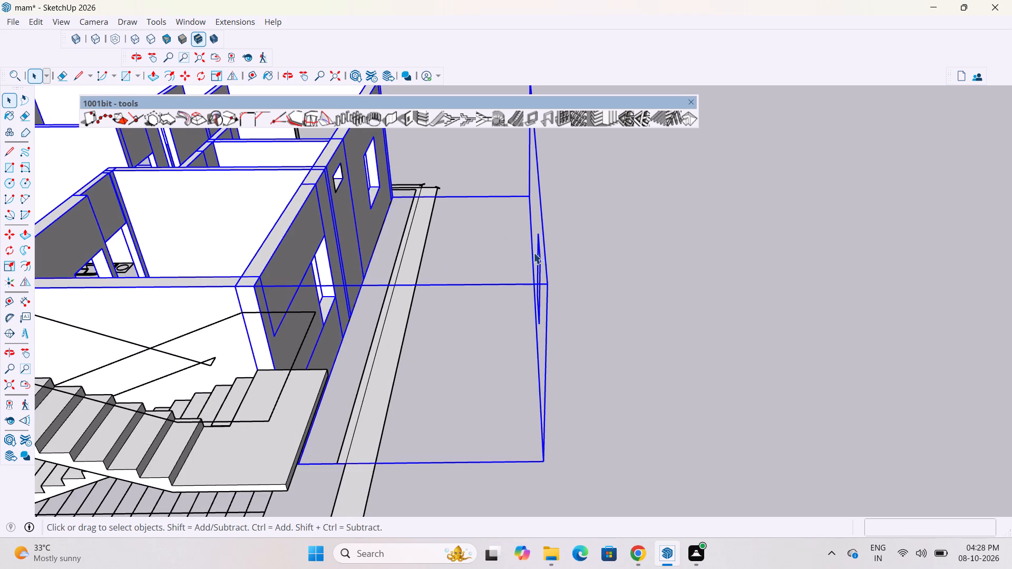
scroll(582, 305, "up", 1)
scroll(583, 306, "down", 4)
left_click(609, 312)
scroll(719, 301, "down", 5)
scroll(643, 301, "up", 3)
middle_click_drag(585, 297, 417, 296)
left_click(563, 307)
double_click(550, 305)
left_click(547, 305)
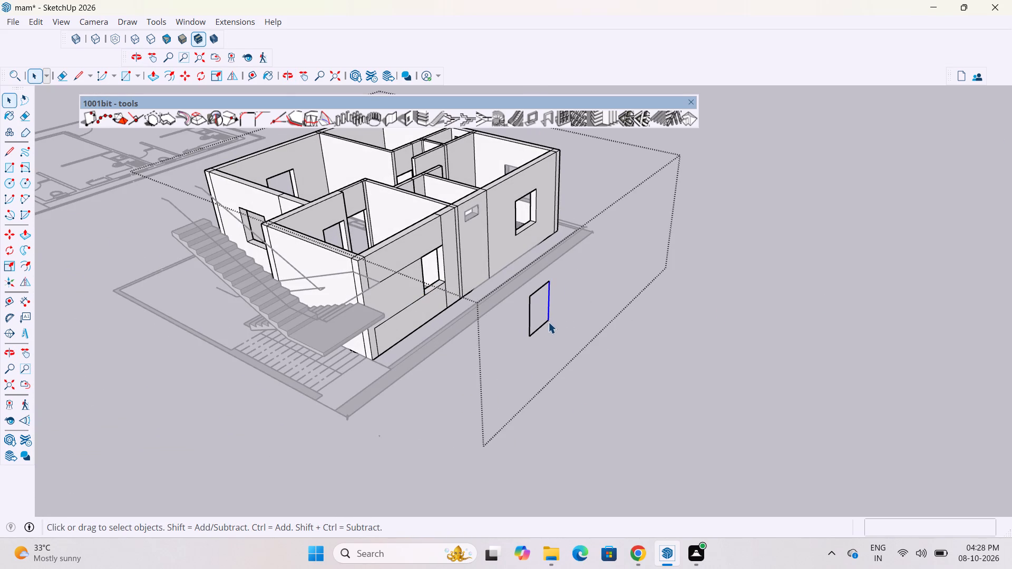
key("Delete")
left_click_drag(541, 335, 526, 294)
key("Delete")
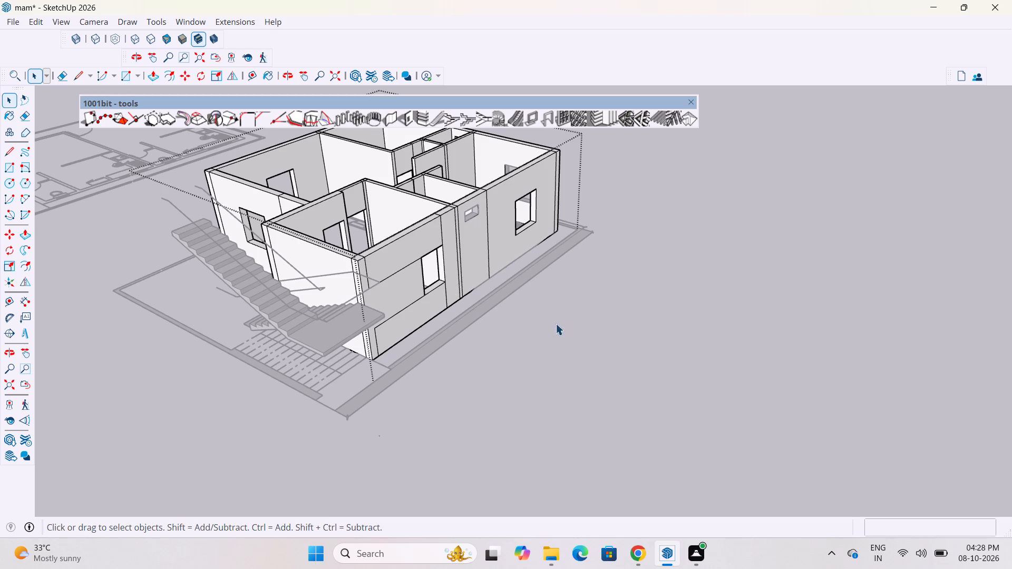
scroll(571, 336, "down", 3)
left_click(700, 259)
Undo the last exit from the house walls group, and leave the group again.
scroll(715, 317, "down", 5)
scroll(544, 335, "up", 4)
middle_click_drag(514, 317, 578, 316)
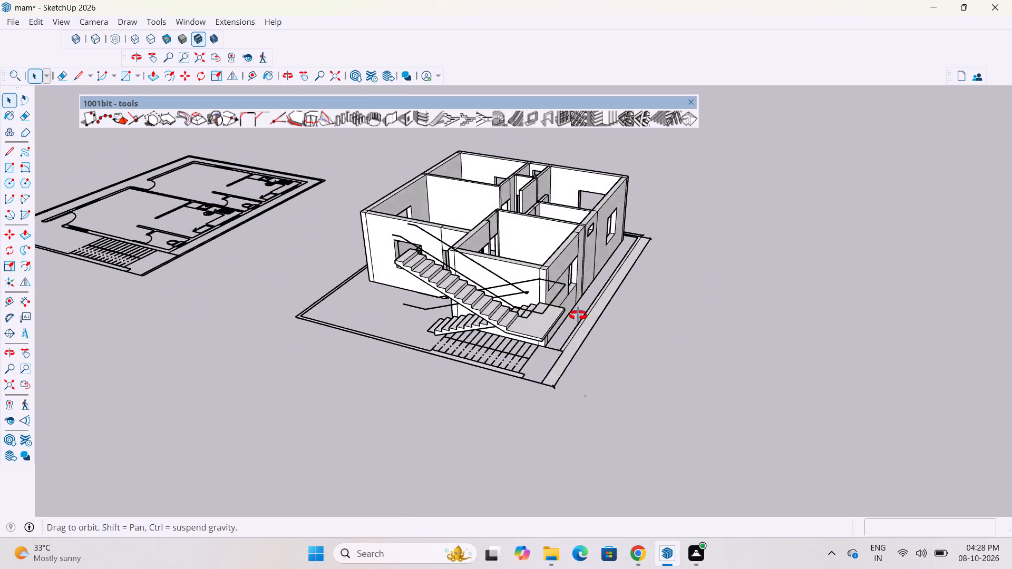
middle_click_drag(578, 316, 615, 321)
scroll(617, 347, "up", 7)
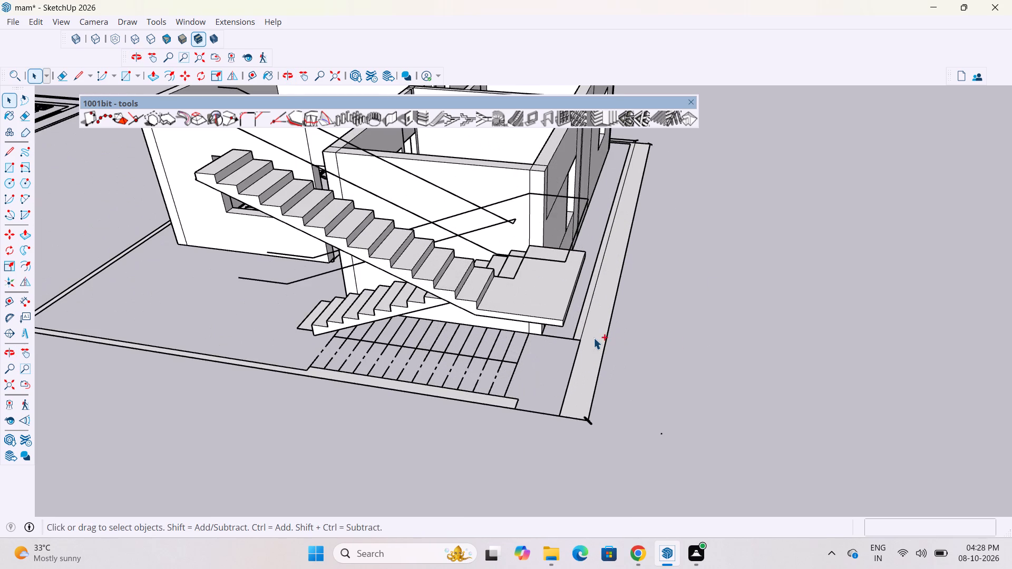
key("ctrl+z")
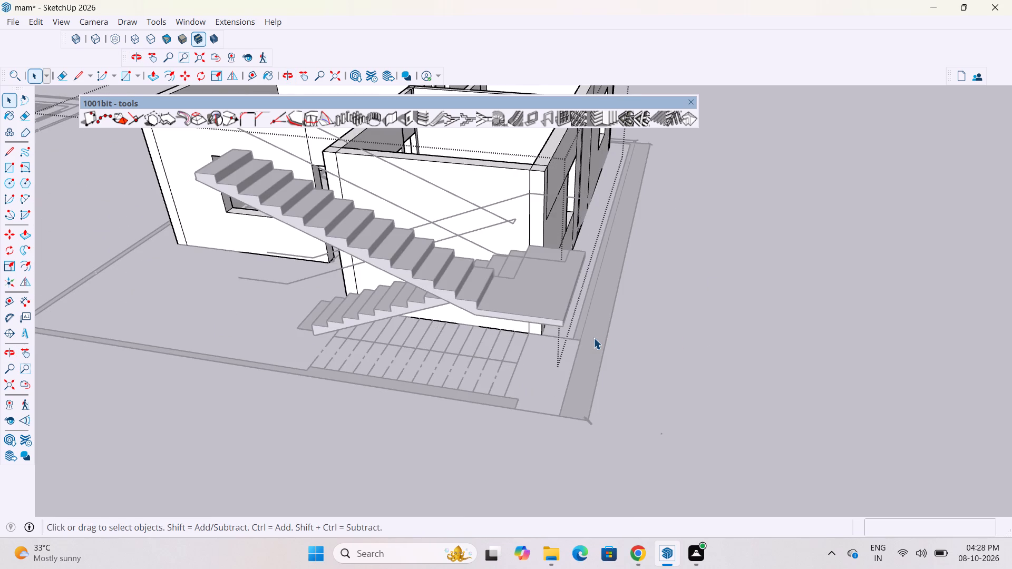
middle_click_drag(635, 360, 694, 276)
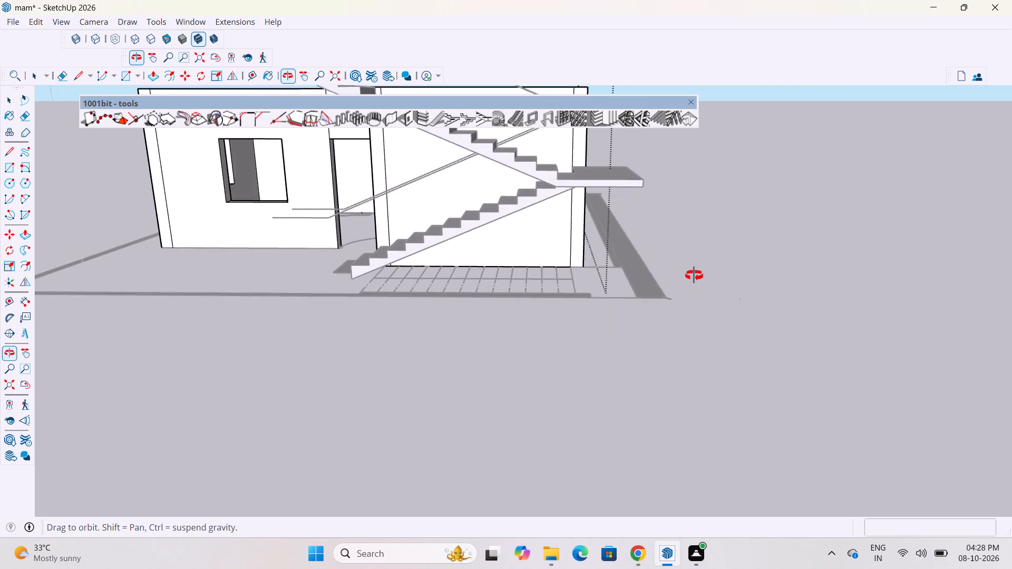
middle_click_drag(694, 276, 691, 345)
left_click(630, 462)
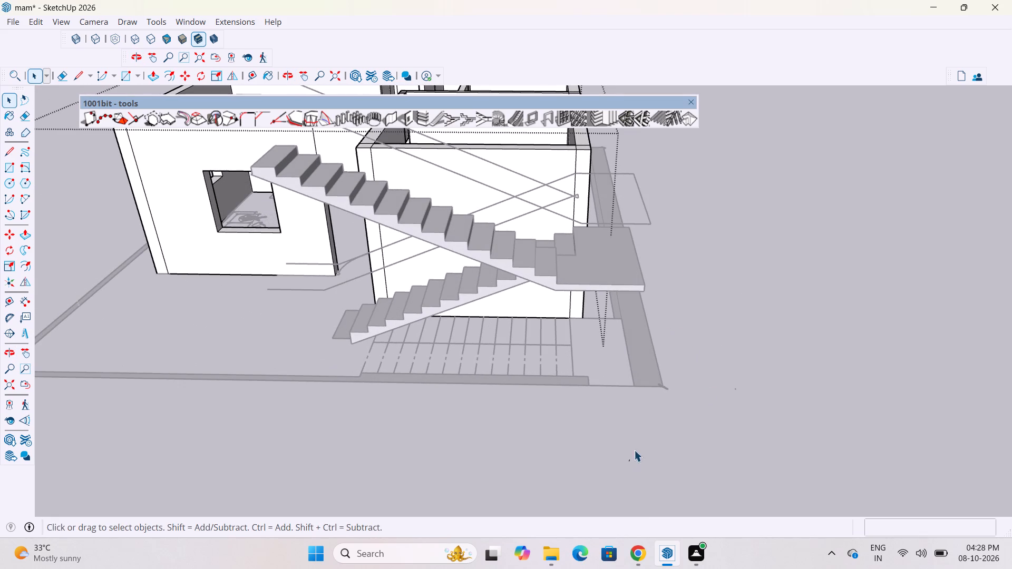
Examine the placed staircase from several angles, checking its landing and flights against the house walls and the stair plan.
scroll(615, 443, "down", 4)
scroll(653, 281, "up", 3)
middle_click_drag(550, 287, 322, 277)
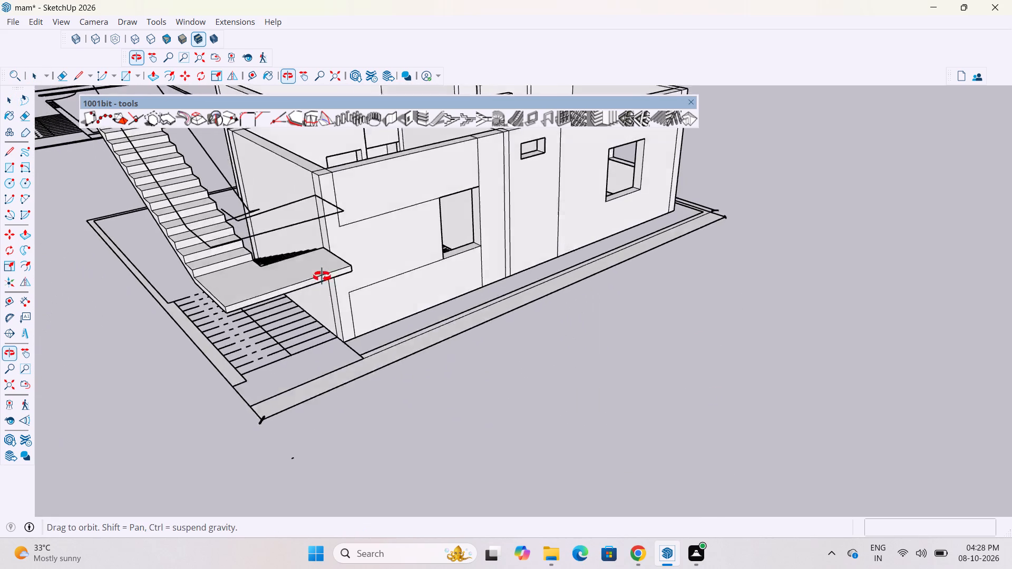
middle_click_drag(322, 277, 545, 359)
scroll(496, 323, "down", 4)
middle_click_drag(521, 335, 720, 284)
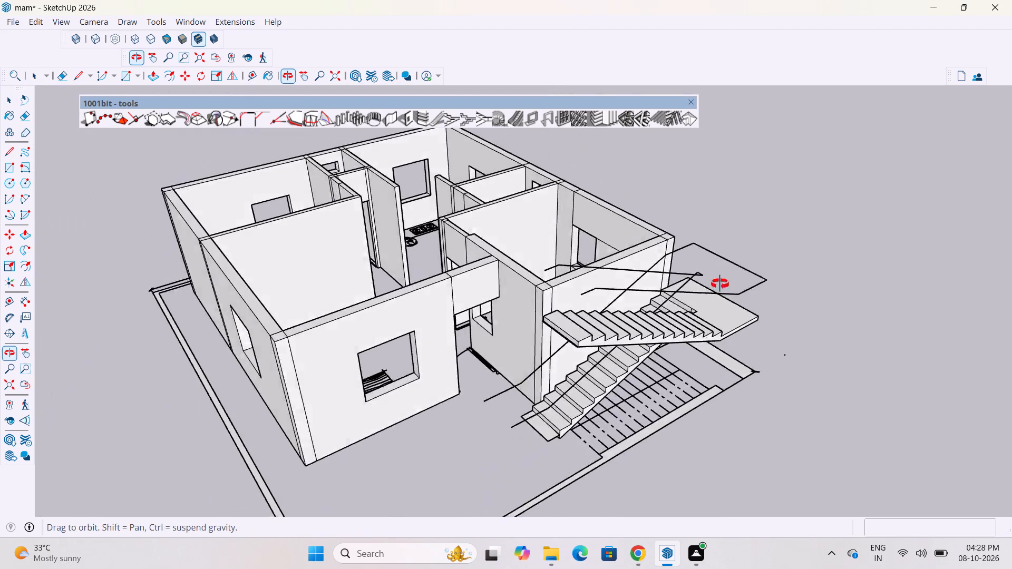
middle_click_drag(720, 284, 847, 297)
scroll(779, 238, "up", 7)
middle_click_drag(768, 261, 576, 274)
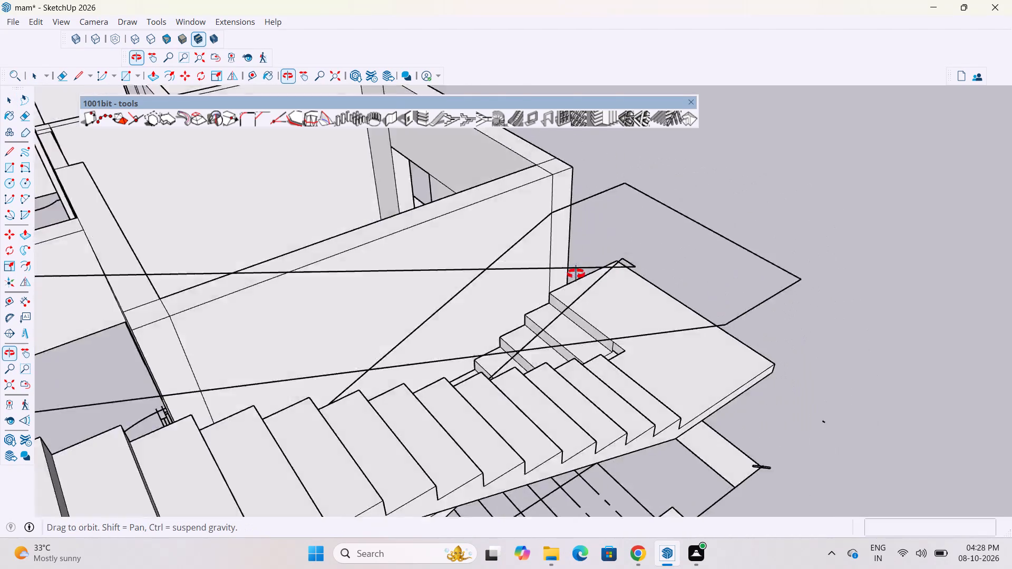
middle_click_drag(576, 274, 406, 281)
scroll(569, 403, "down", 6)
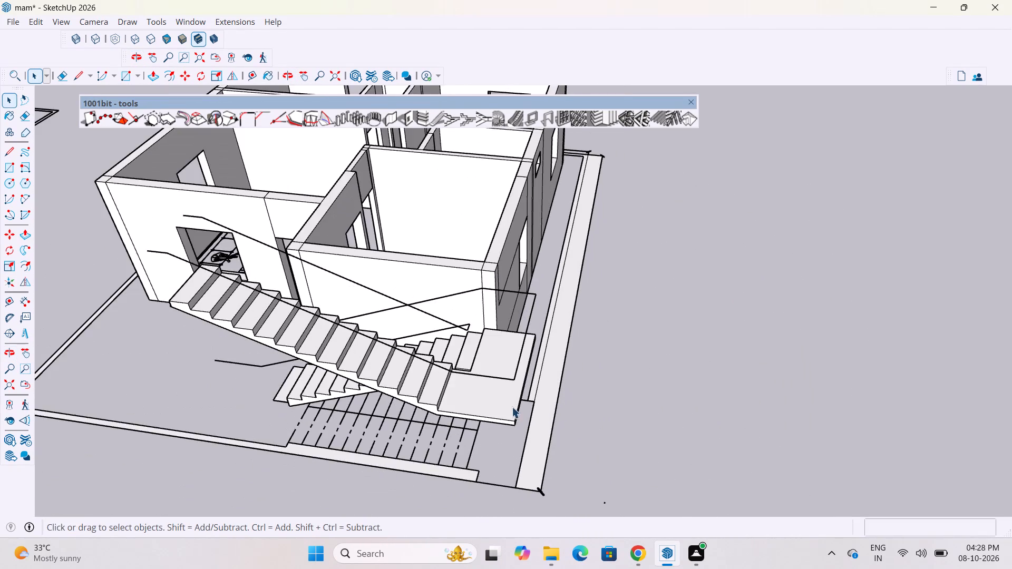
scroll(510, 404, "down", 5)
middle_click_drag(520, 439, 481, 377)
scroll(464, 382, "up", 5)
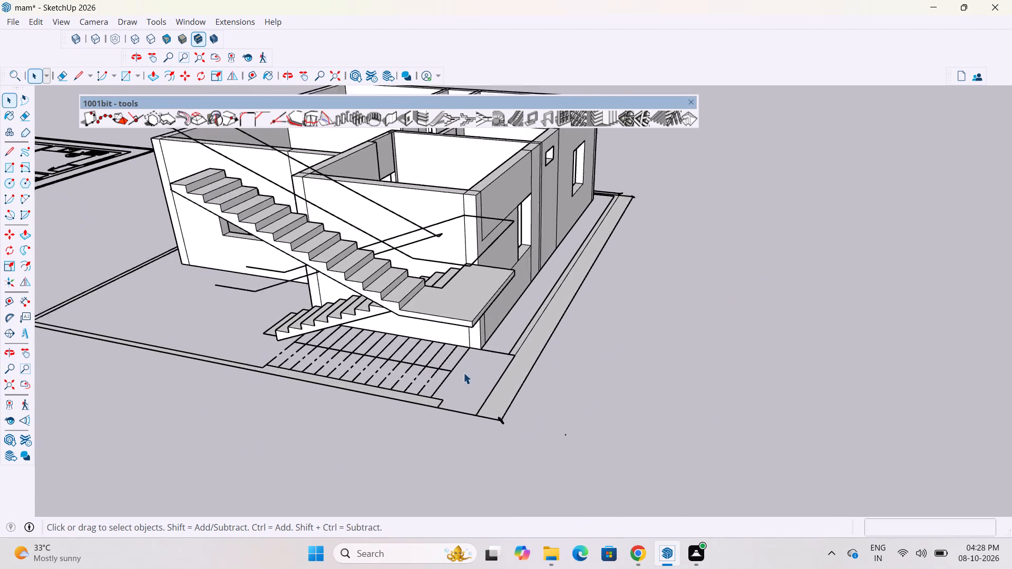
scroll(463, 372, "up", 1)
left_click(495, 278)
scroll(499, 295, "up", 4)
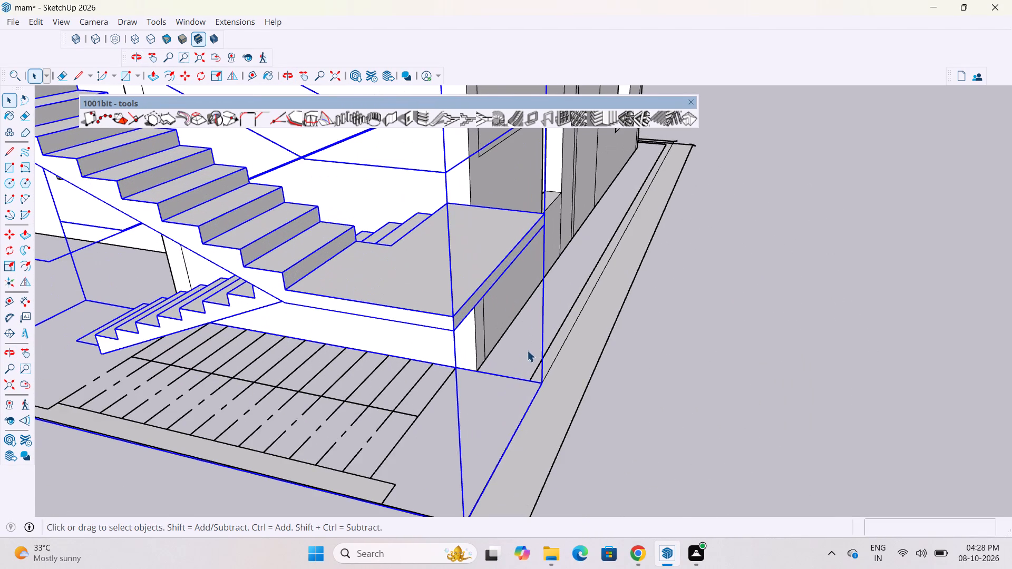
scroll(521, 357, "down", 4)
middle_click_drag(546, 301, 555, 339)
scroll(554, 364, "down", 4)
left_click(624, 442)
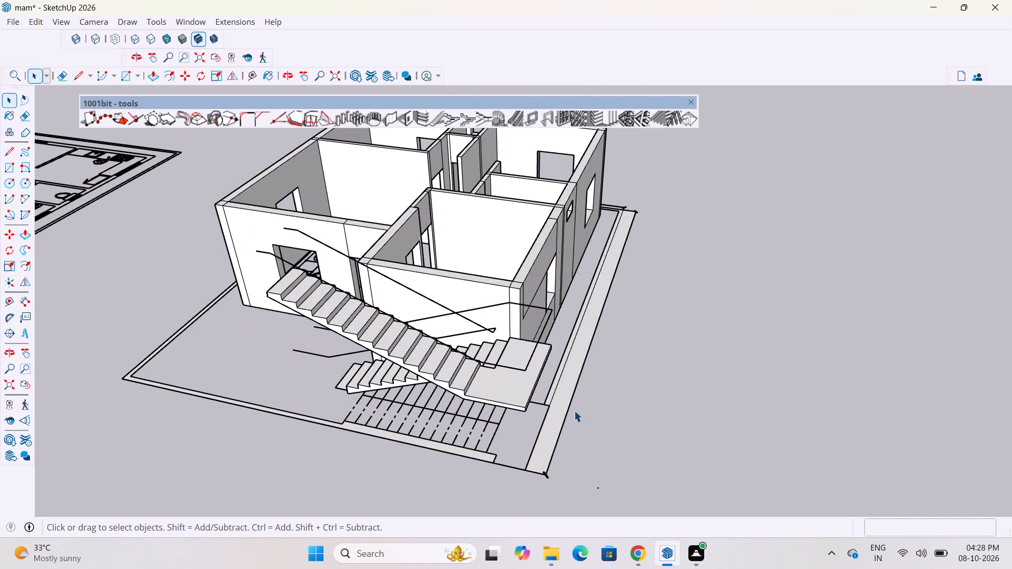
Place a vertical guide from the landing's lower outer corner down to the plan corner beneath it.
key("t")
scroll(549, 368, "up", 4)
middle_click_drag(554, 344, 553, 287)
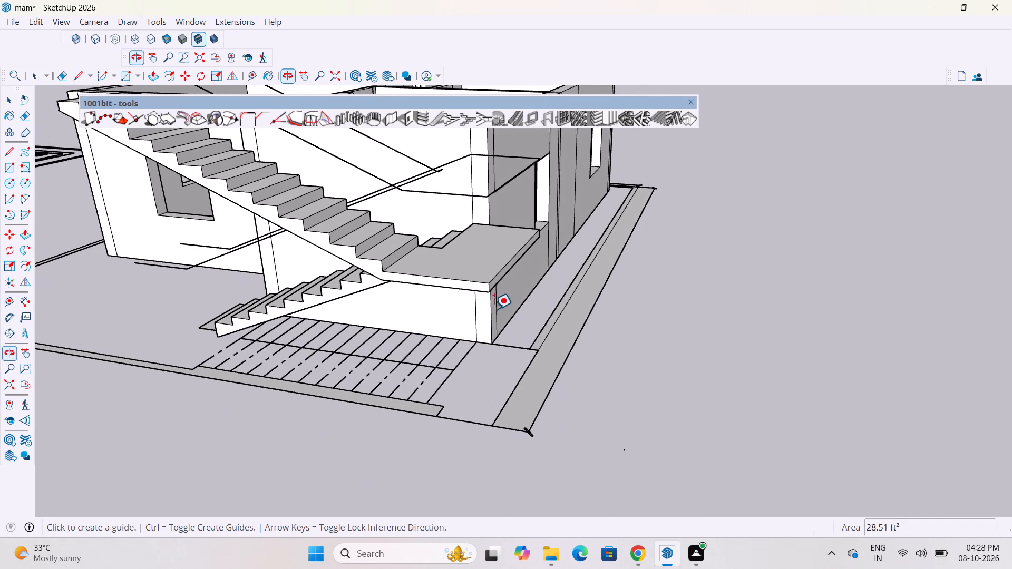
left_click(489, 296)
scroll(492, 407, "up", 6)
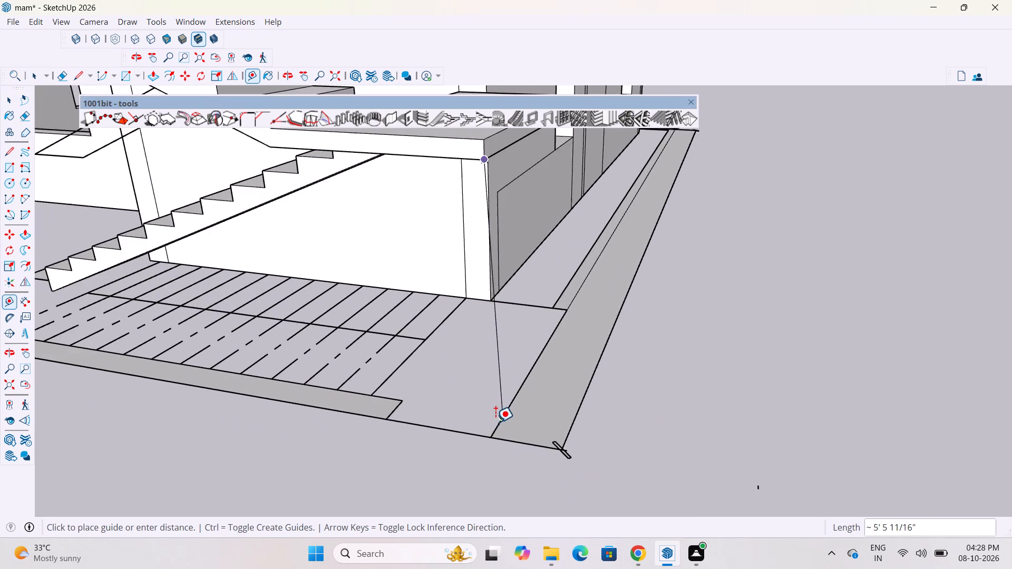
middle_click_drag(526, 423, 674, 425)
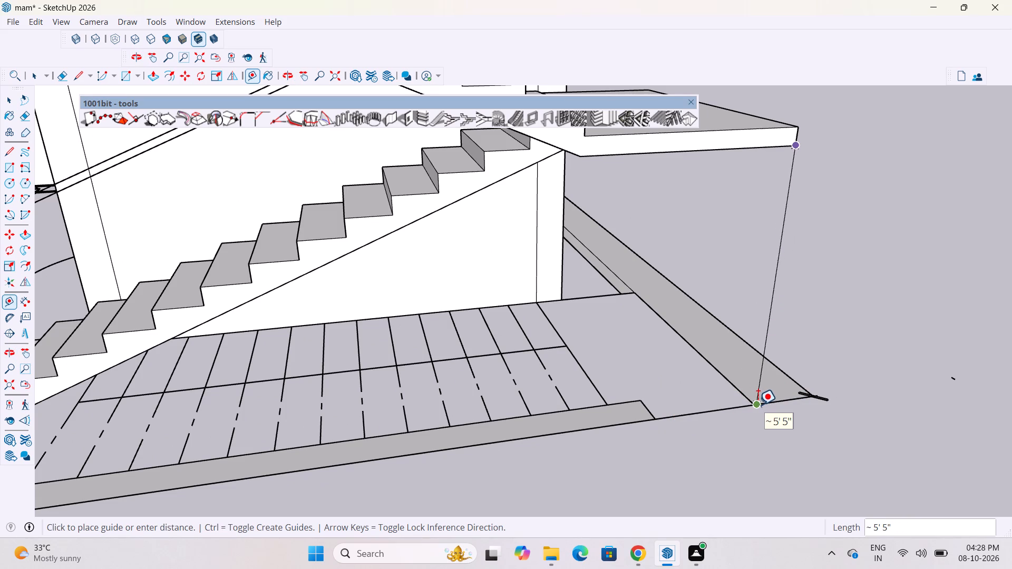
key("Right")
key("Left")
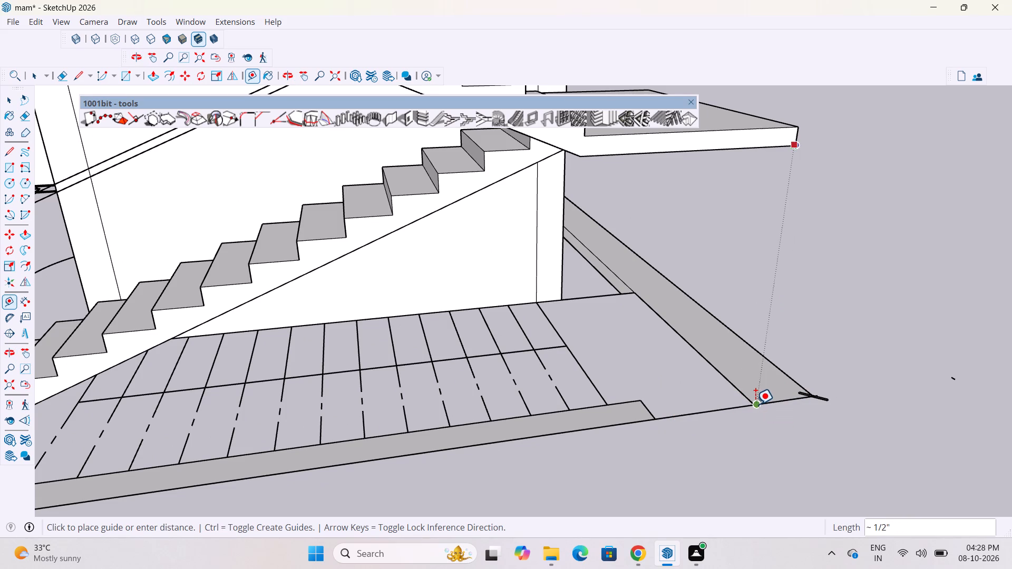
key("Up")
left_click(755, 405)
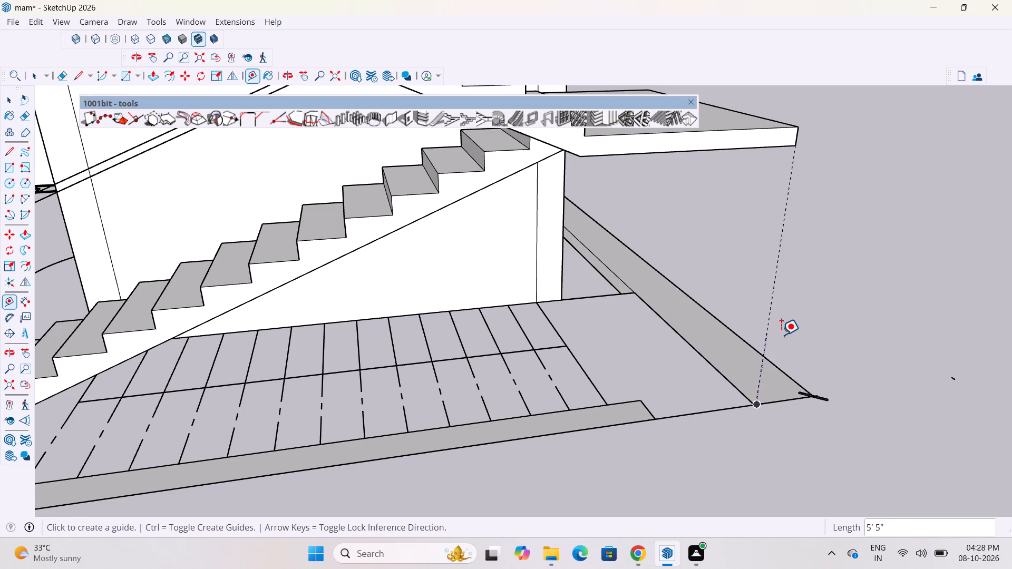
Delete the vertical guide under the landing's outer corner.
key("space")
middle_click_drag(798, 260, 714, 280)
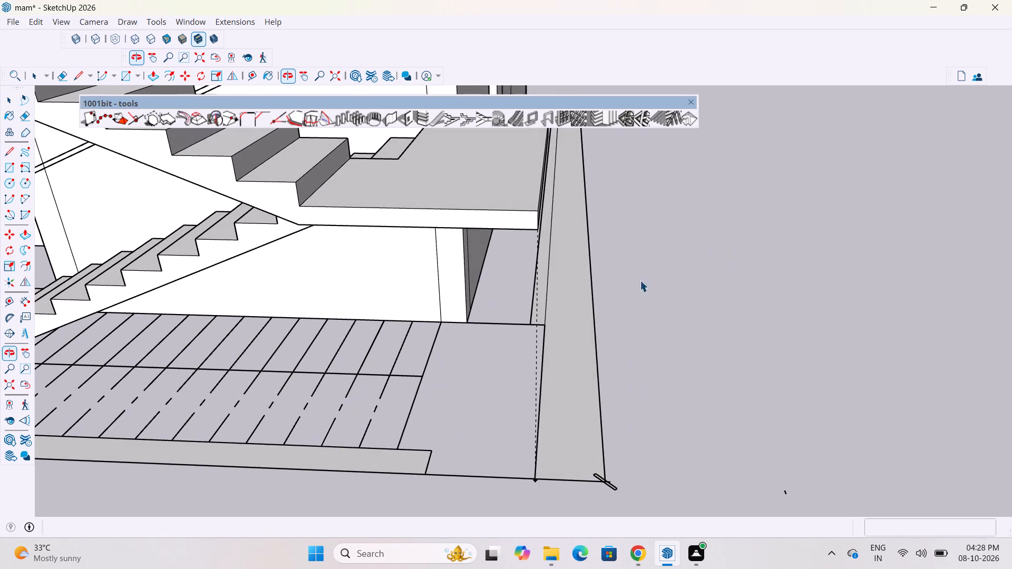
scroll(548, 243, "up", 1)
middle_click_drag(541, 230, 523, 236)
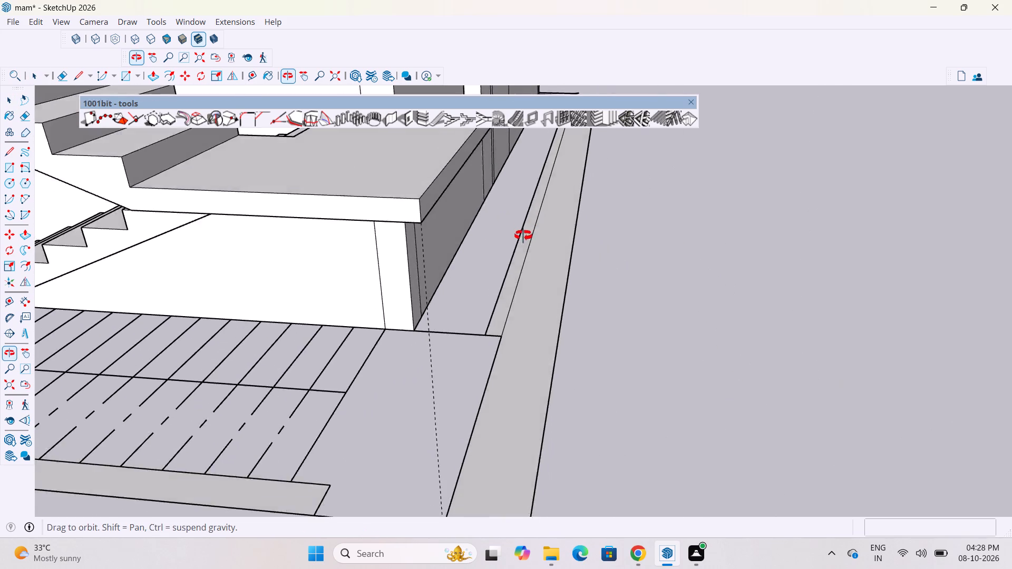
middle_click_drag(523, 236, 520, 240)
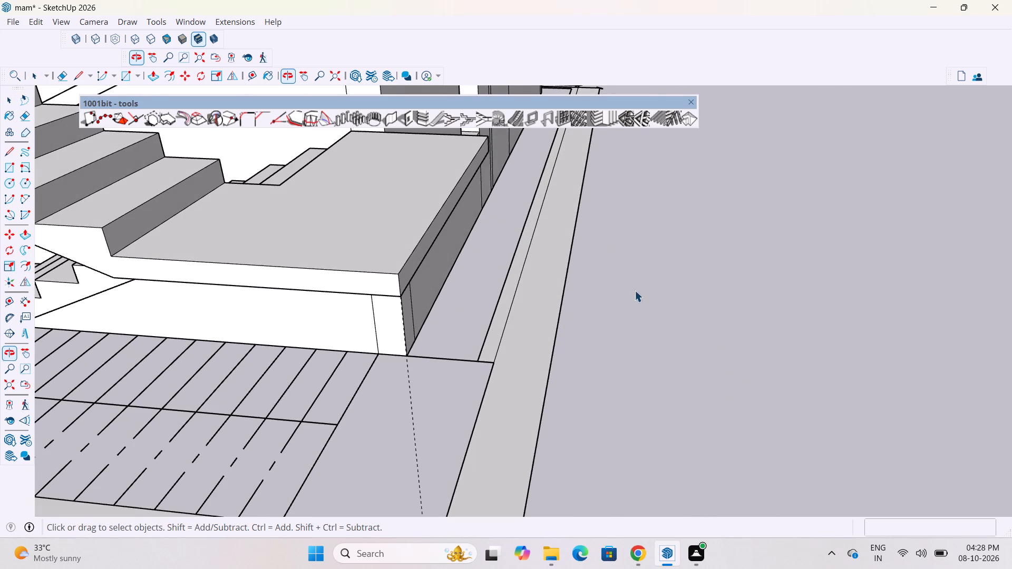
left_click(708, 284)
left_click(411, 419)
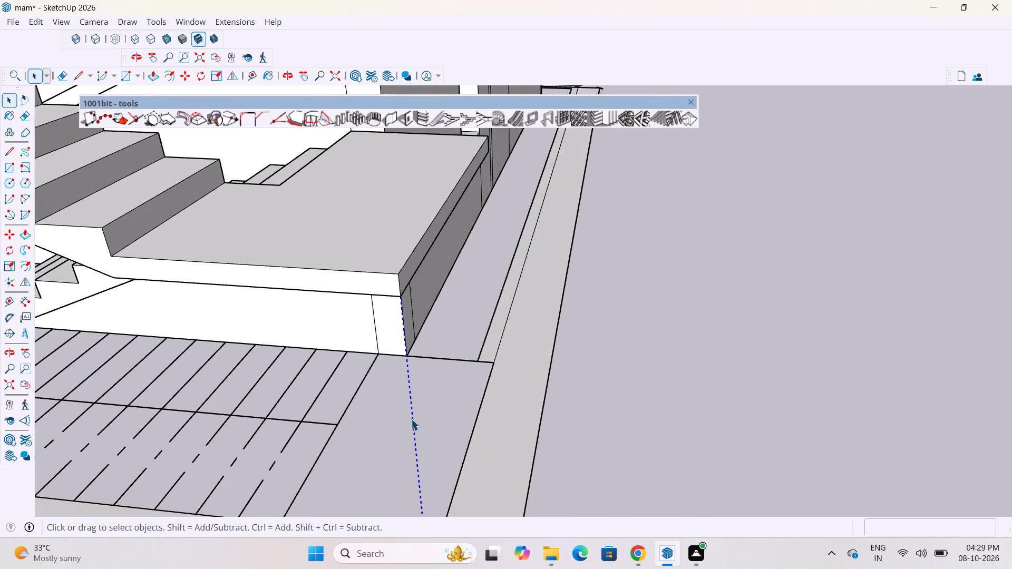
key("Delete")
Examine the staircase from several angles, comparing its flights and landing with the house walls, doorway and stair plan.
scroll(500, 391, "down", 10)
scroll(612, 351, "down", 6)
left_click(636, 379)
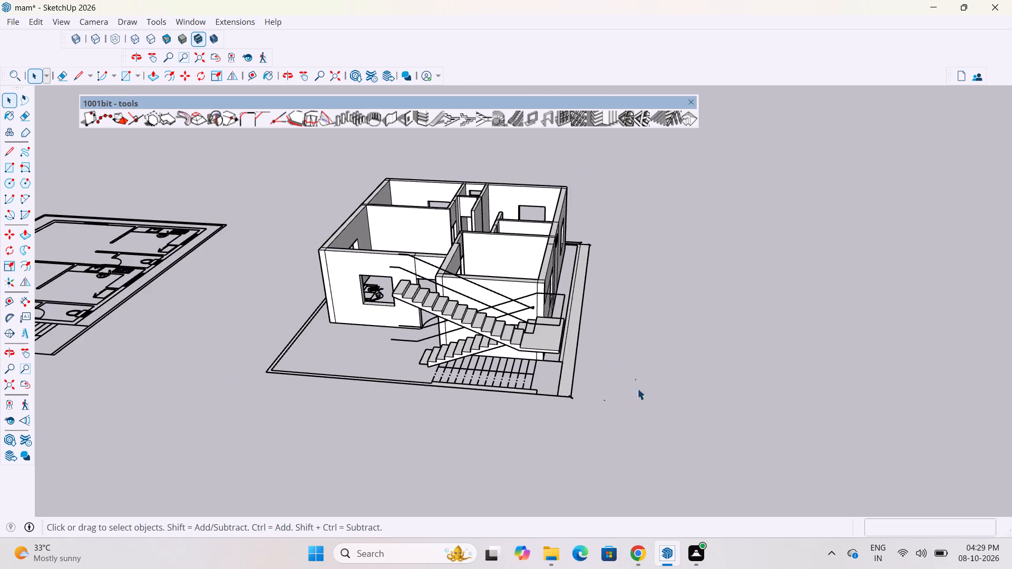
scroll(458, 304, "up", 4)
middle_click_drag(543, 331, 591, 297)
left_click(804, 293)
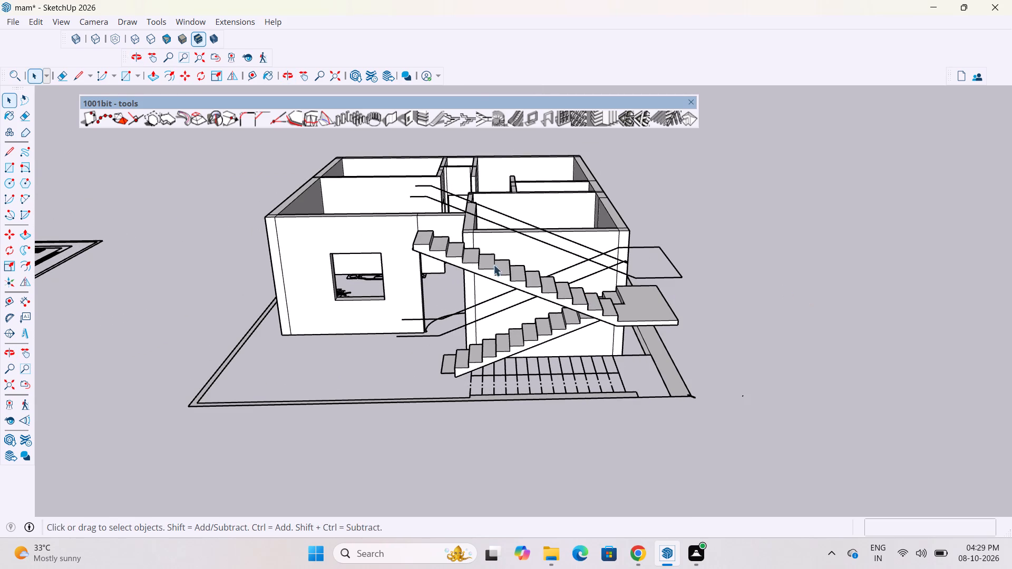
middle_click_drag(447, 238, 494, 265)
scroll(498, 271, "up", 11)
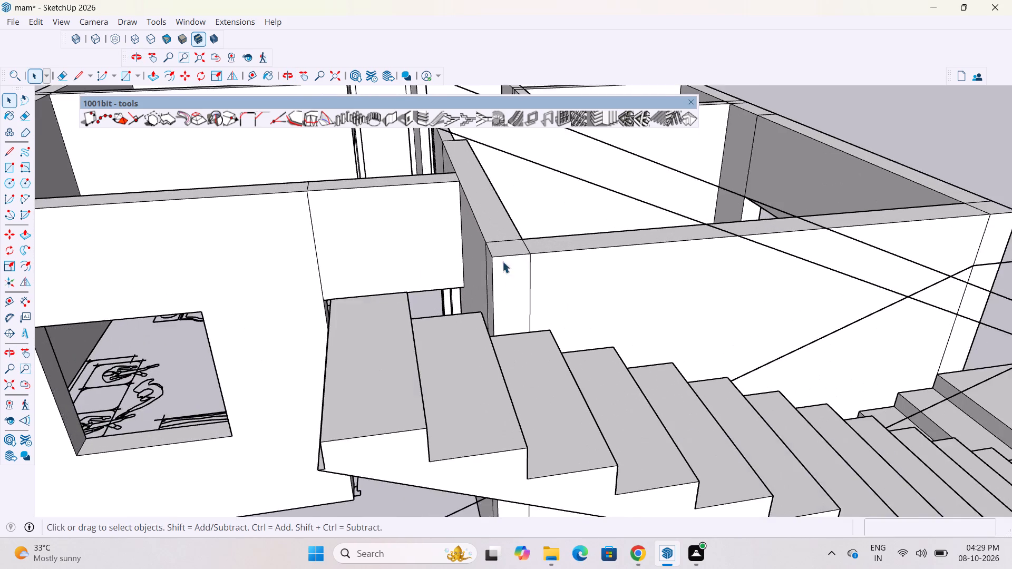
scroll(502, 261, "up", 2)
middle_click_drag(505, 257, 649, 272)
scroll(544, 277, "down", 8)
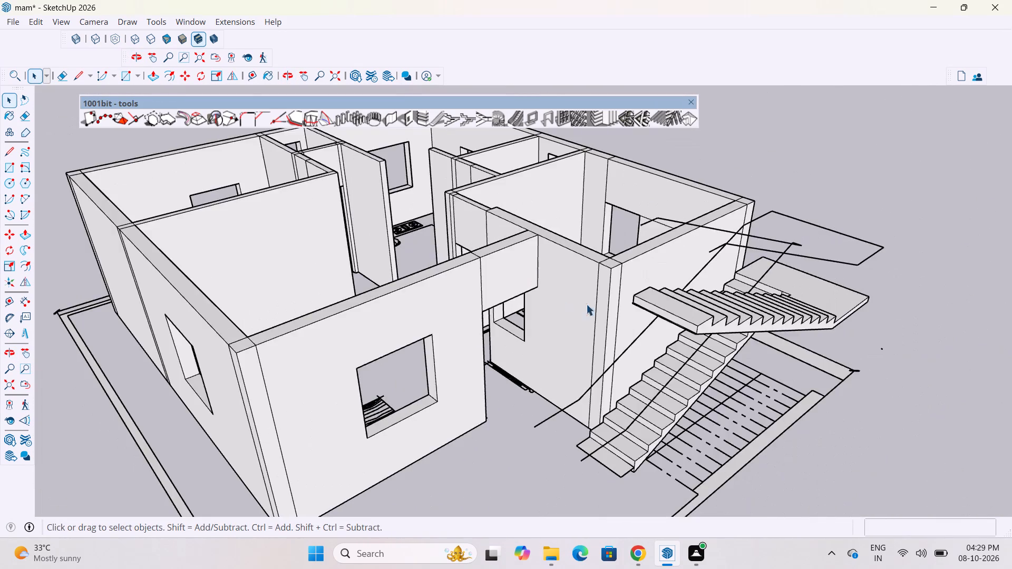
middle_click_drag(590, 304, 722, 353)
scroll(750, 332, "up", 6)
scroll(604, 283, "down", 4)
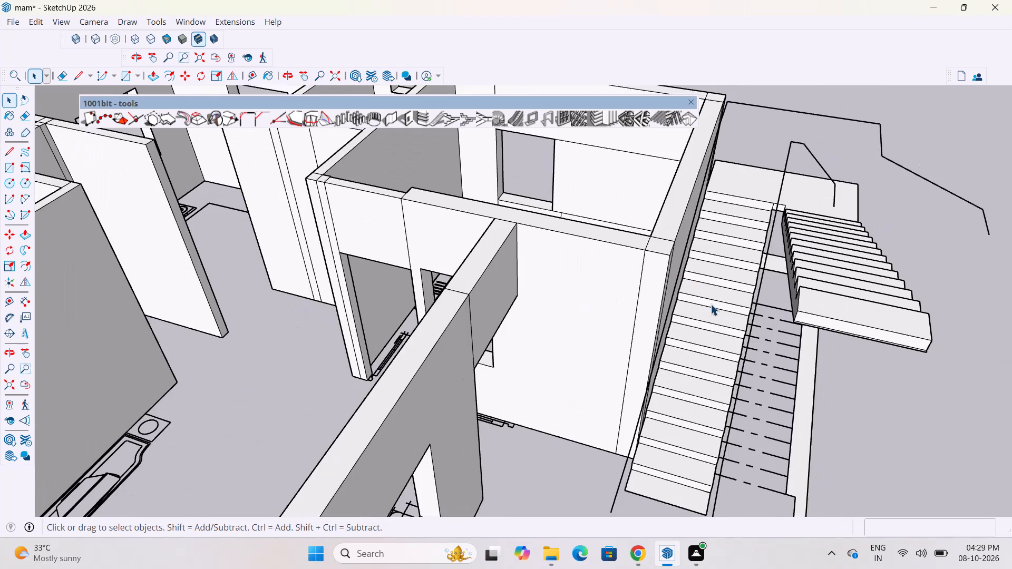
scroll(717, 278, "up", 3)
middle_click_drag(615, 244, 355, 211)
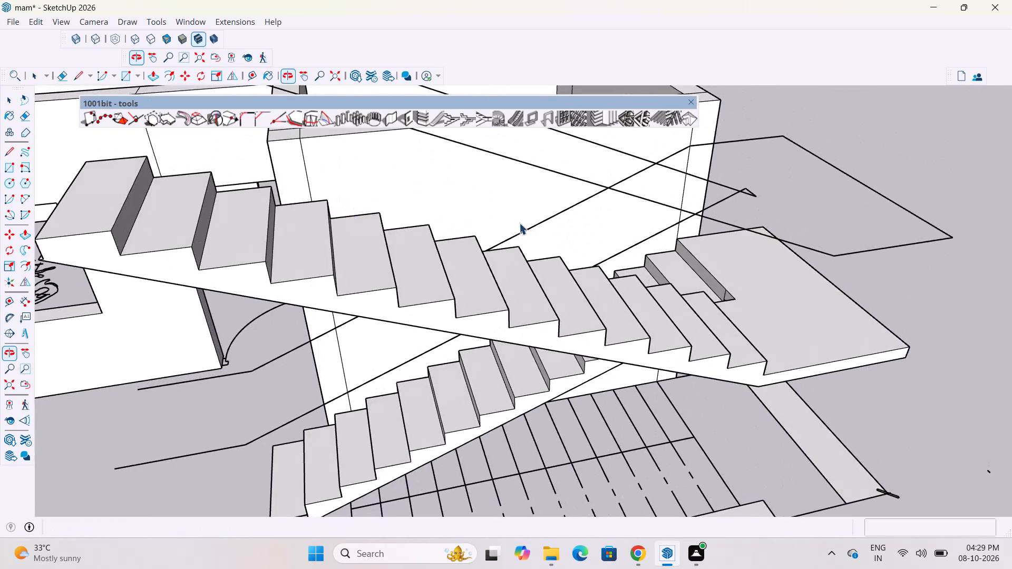
scroll(528, 238, "down", 8)
scroll(425, 243, "up", 5)
scroll(393, 205, "up", 3)
scroll(387, 218, "down", 3)
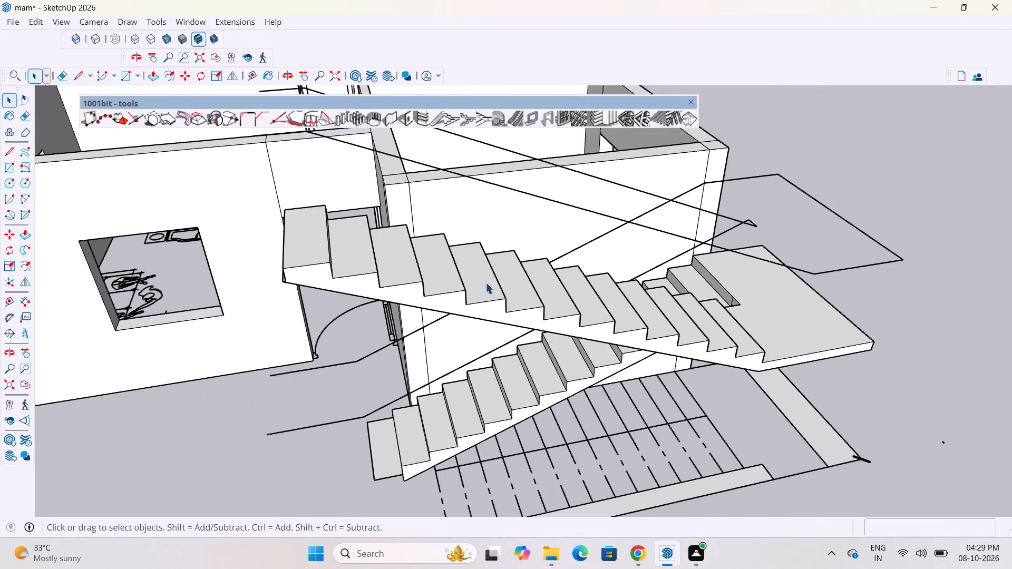
Inside the staircase group, check the entity information of an upper-flight tread, and leave the group again.
double_click(492, 295)
right_click(489, 295)
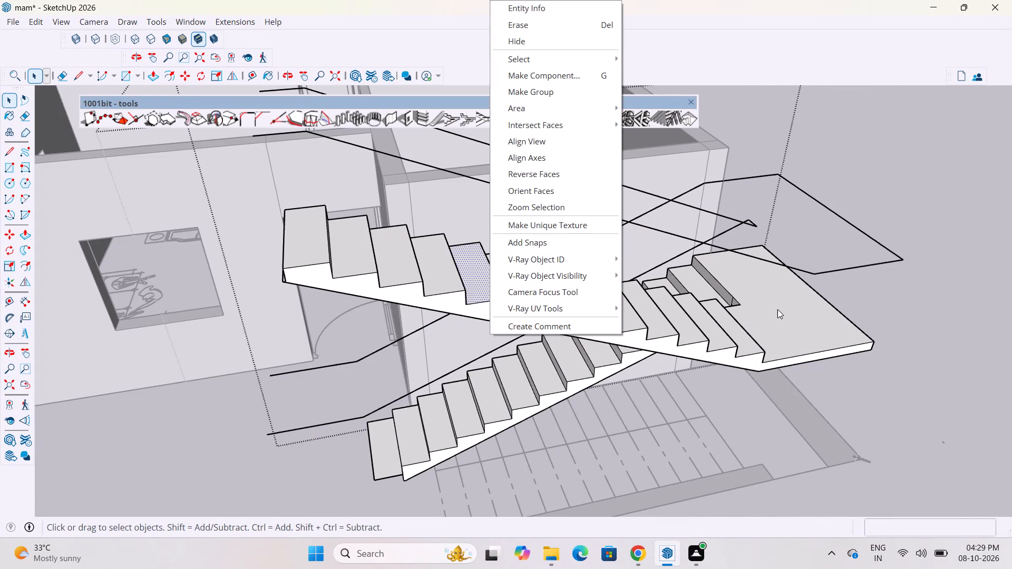
left_click(573, 5)
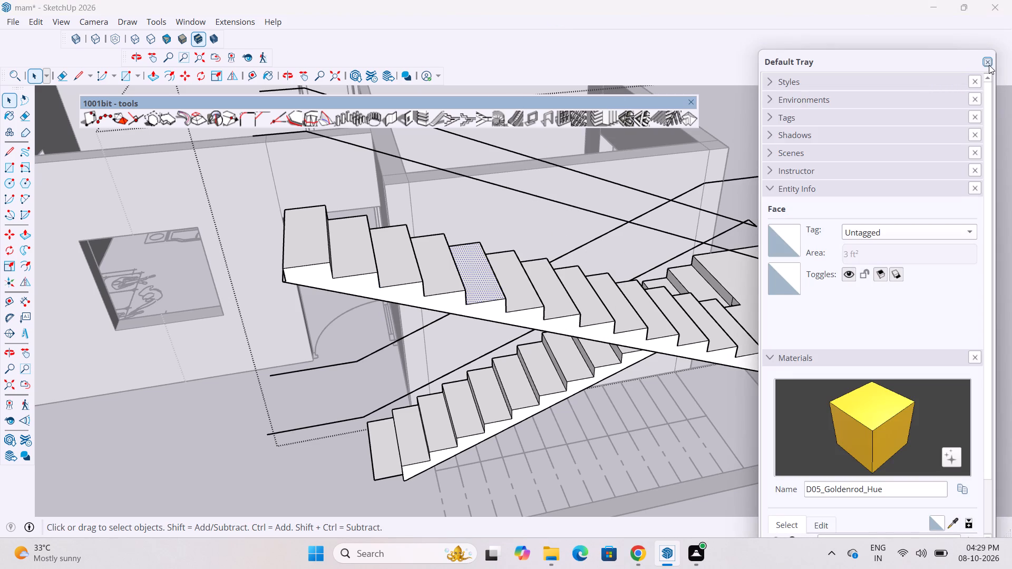
left_click(986, 62)
scroll(668, 228, "down", 5)
left_click_drag(908, 211, 917, 219)
scroll(617, 289, "down", 4)
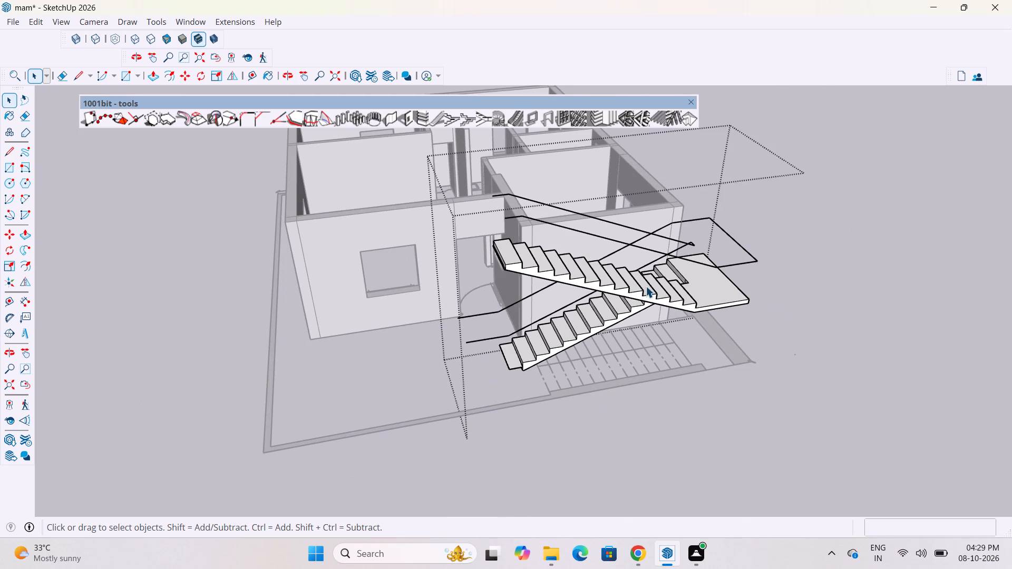
scroll(555, 275, "up", 4)
left_click(906, 220)
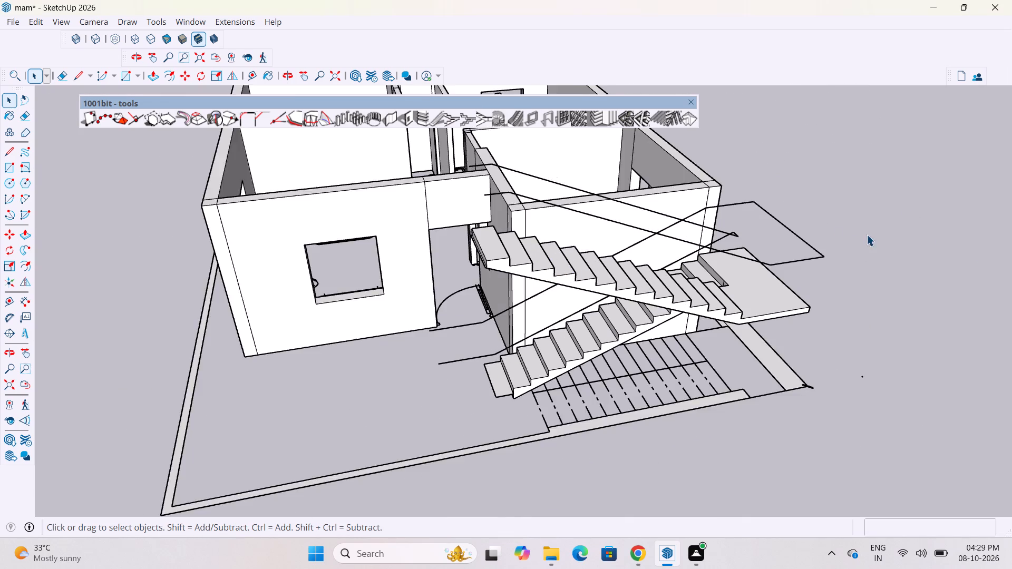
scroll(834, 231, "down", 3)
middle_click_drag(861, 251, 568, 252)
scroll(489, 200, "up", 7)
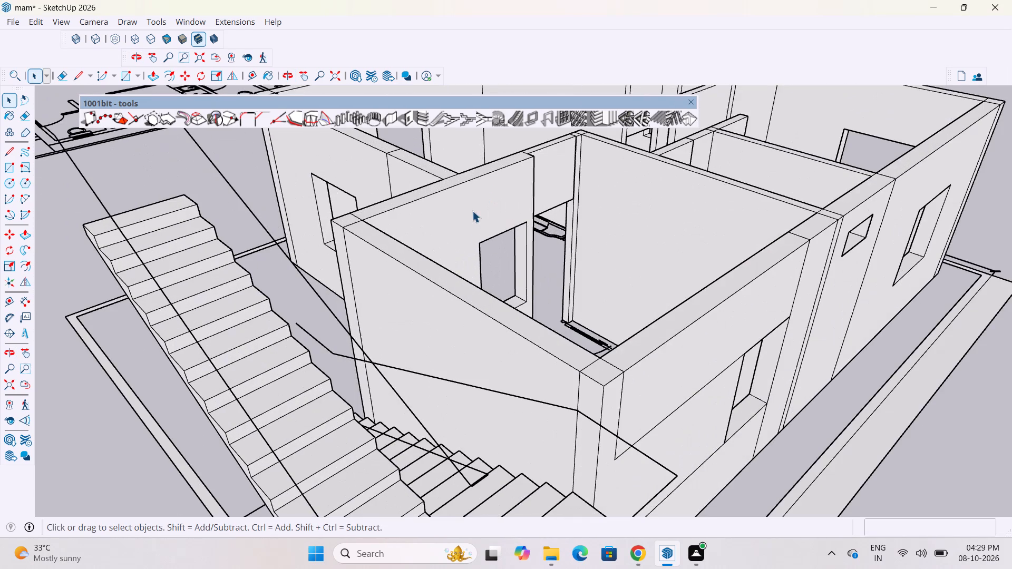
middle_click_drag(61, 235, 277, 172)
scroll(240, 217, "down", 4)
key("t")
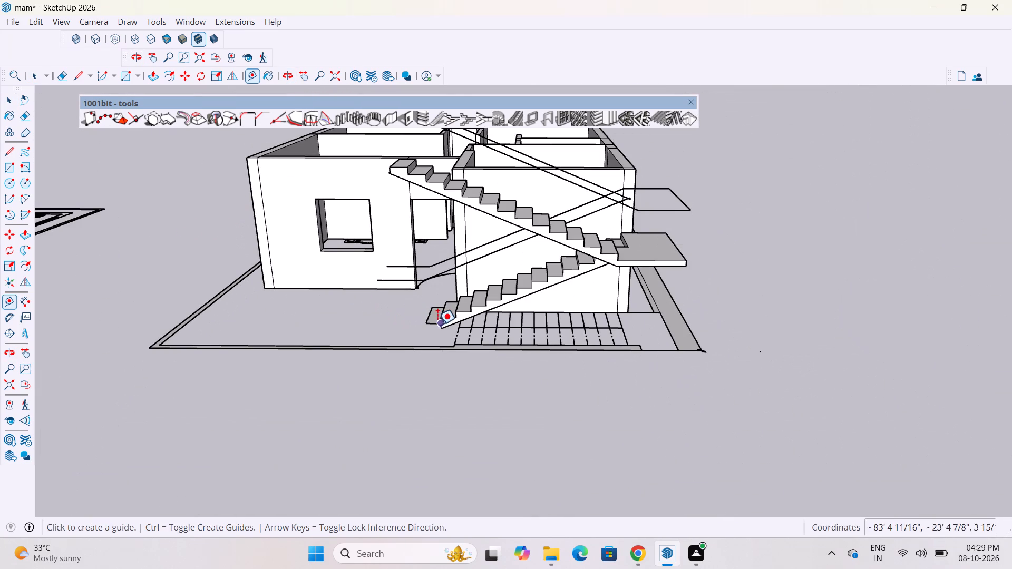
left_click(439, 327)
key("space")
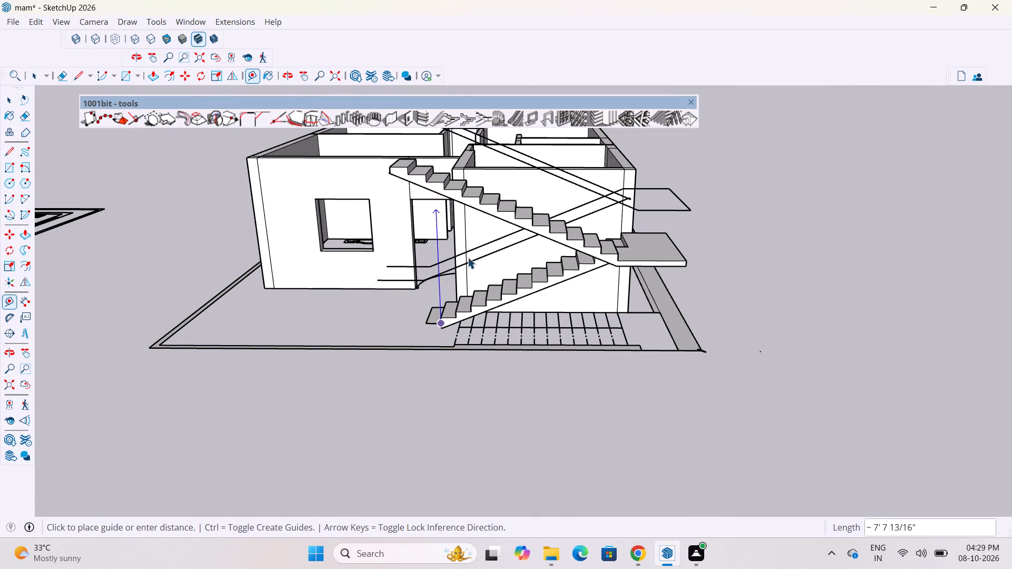
Measure the height from the bottom front corner of the lower flight up to the top step of the upper flight.
scroll(570, 349, "down", 2)
middle_click_drag(542, 327, 590, 386)
scroll(463, 369, "up", 6)
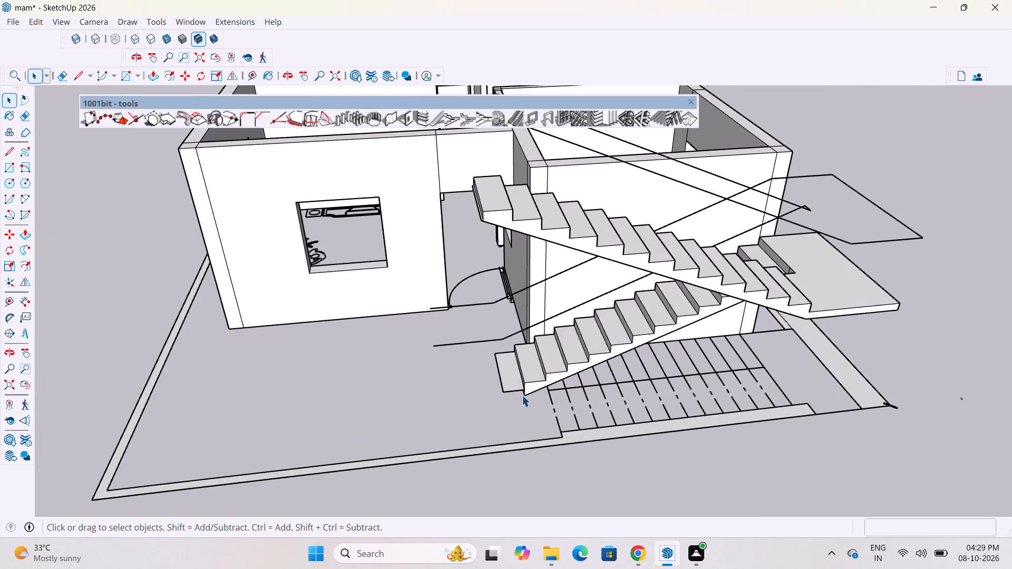
key("t")
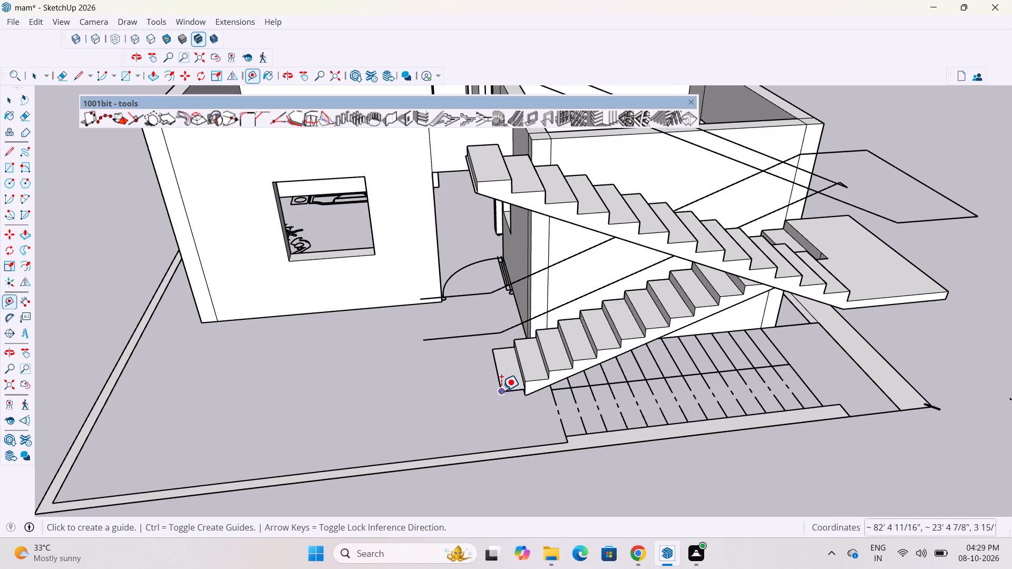
scroll(505, 396, "up", 12)
left_click(532, 390)
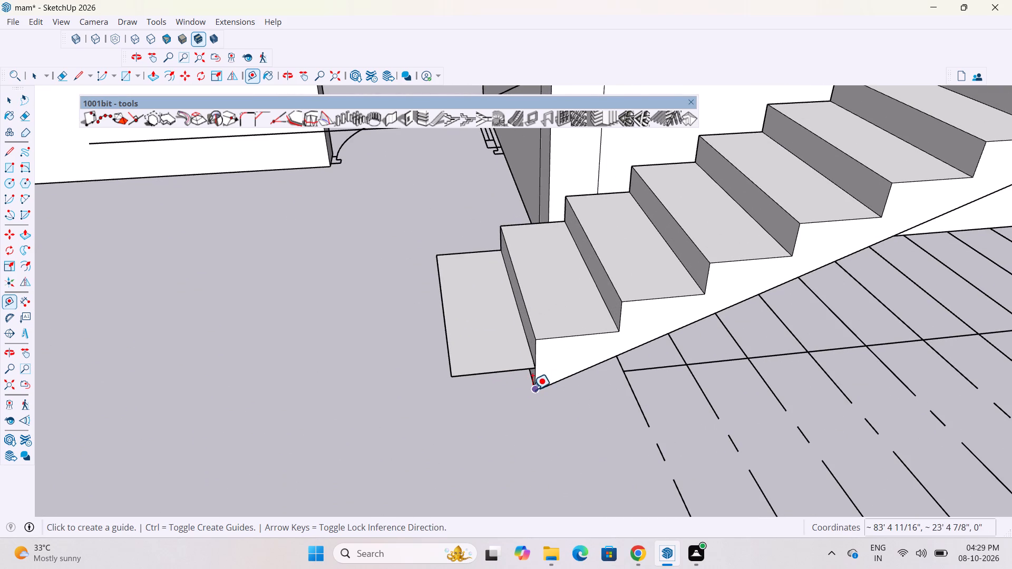
scroll(531, 349, "down", 18)
scroll(536, 366, "down", 5)
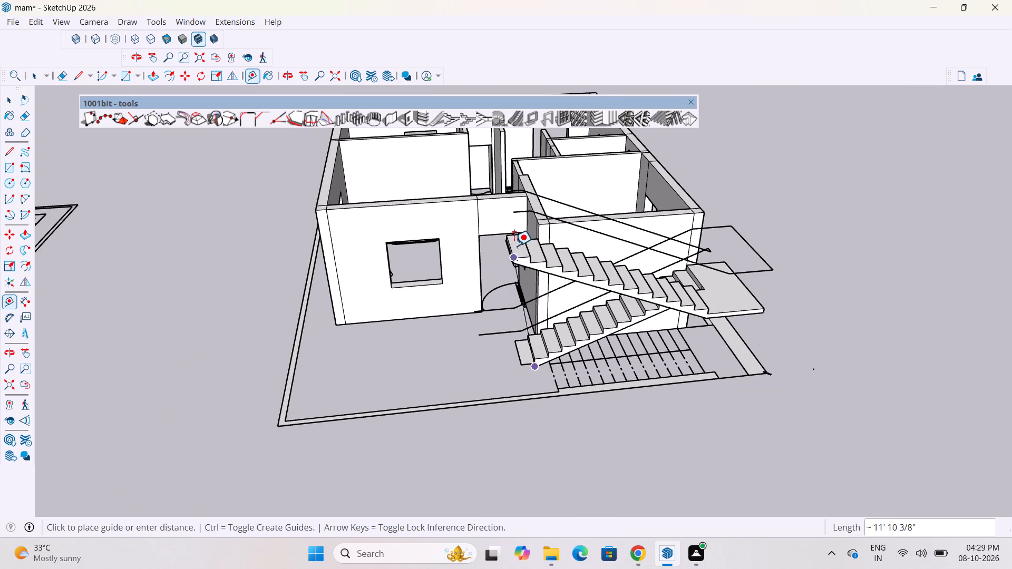
scroll(511, 265, "up", 3)
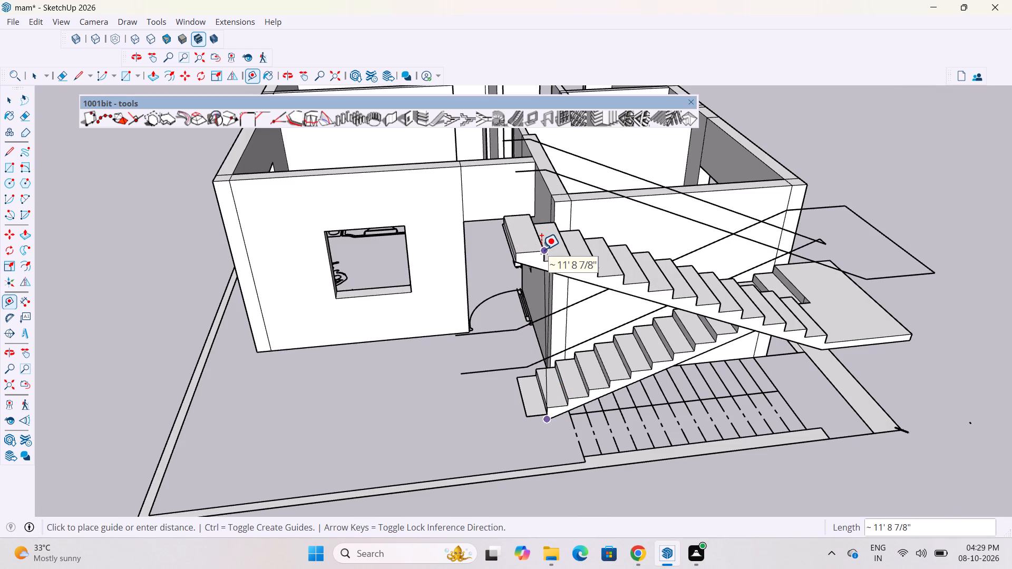
key("space")
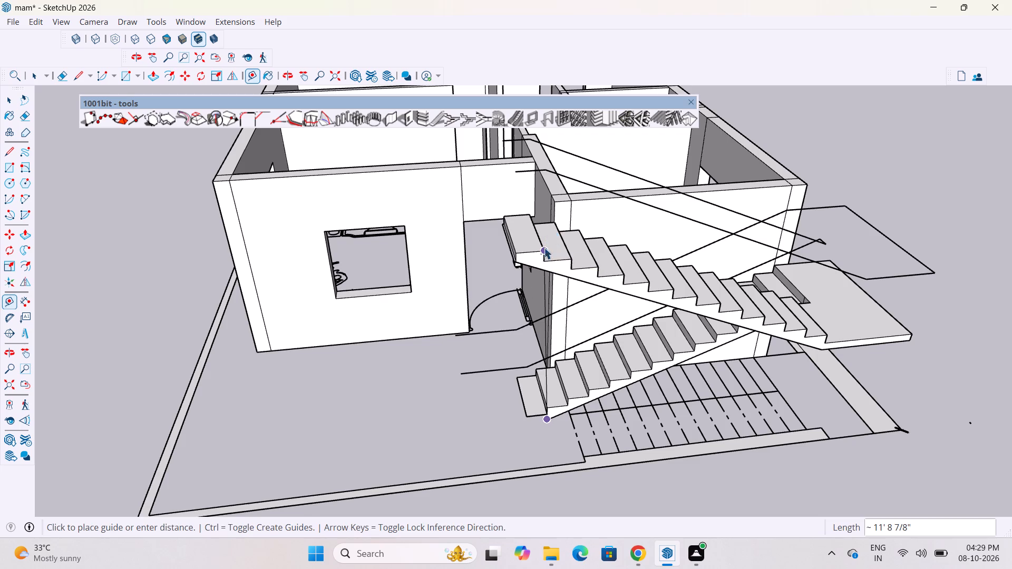
Delete the whole dogleg staircase, including its handrail guide lines, from beside the house.
scroll(530, 265, "down", 4)
middle_click_drag(617, 296, 580, 325)
scroll(570, 341, "up", 3)
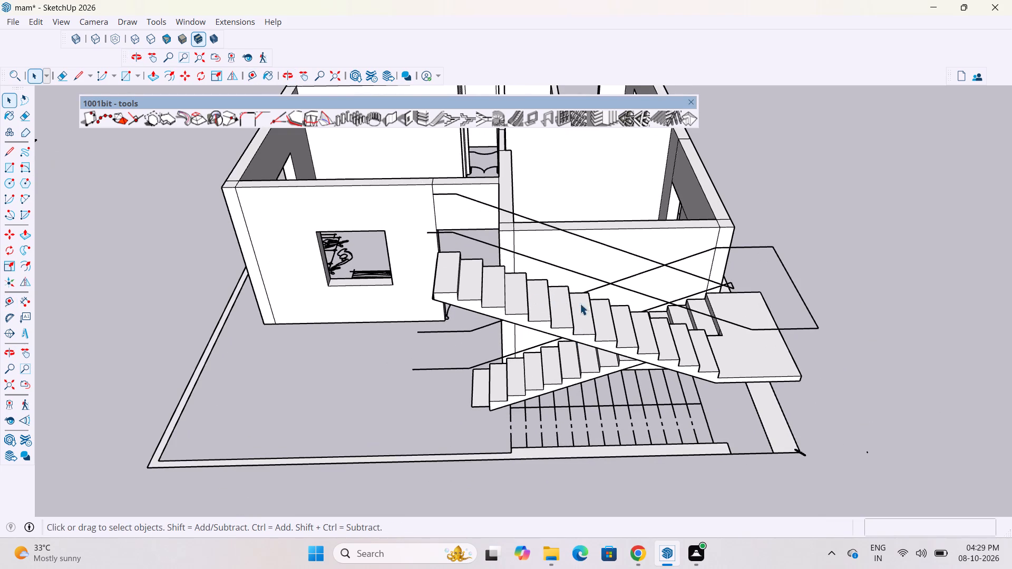
left_click(786, 356)
key("Delete")
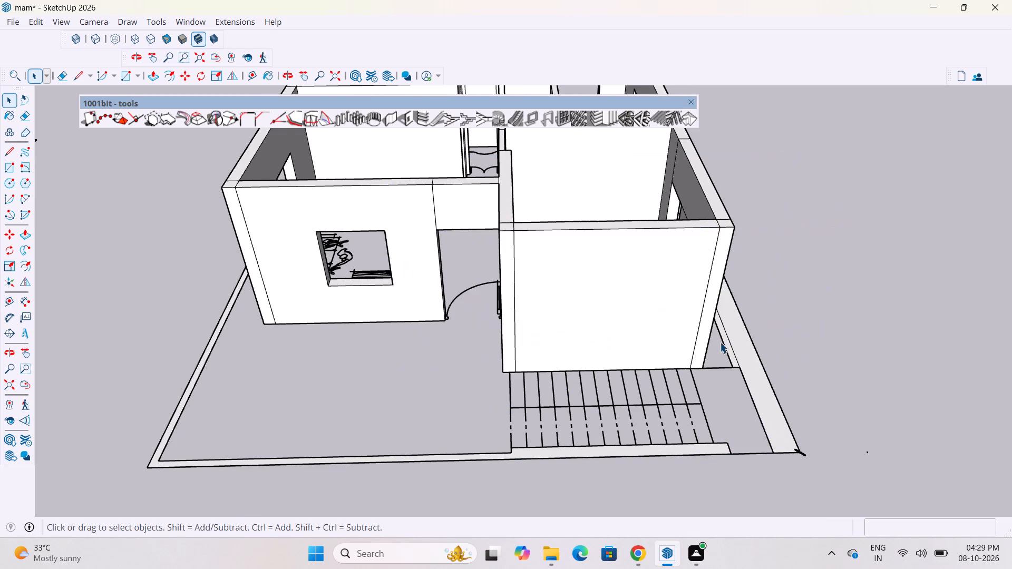
Build a left-to-right dogleg staircase with 10 risers in the second flight and place it on open ground beside the house.
scroll(589, 346, "down", 11)
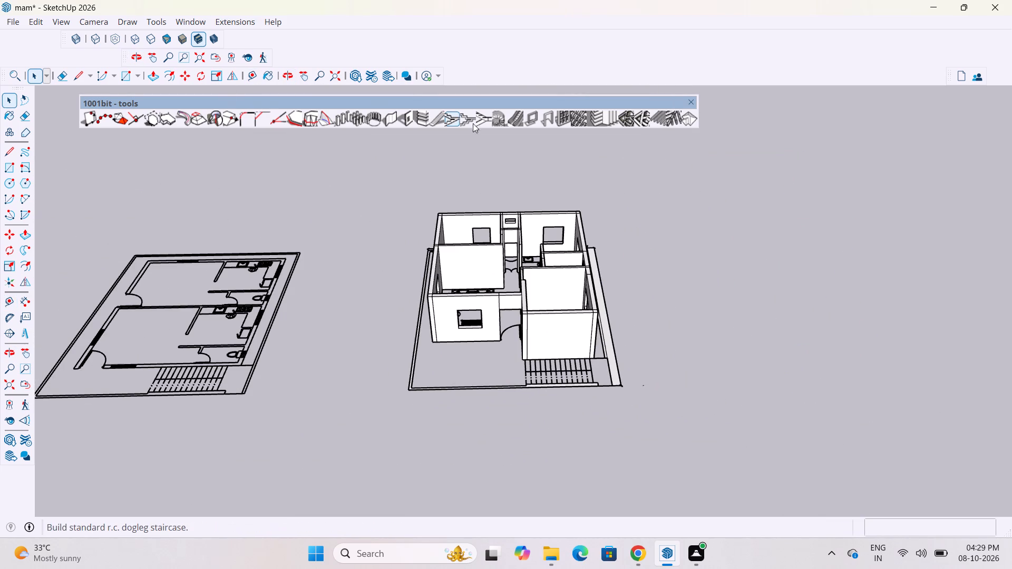
left_click(449, 123)
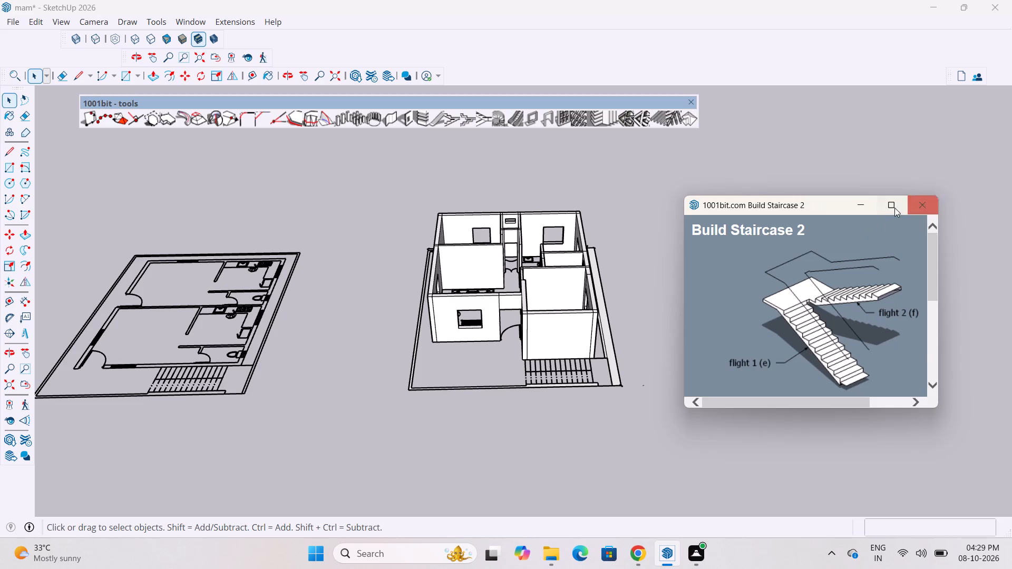
left_click(893, 208)
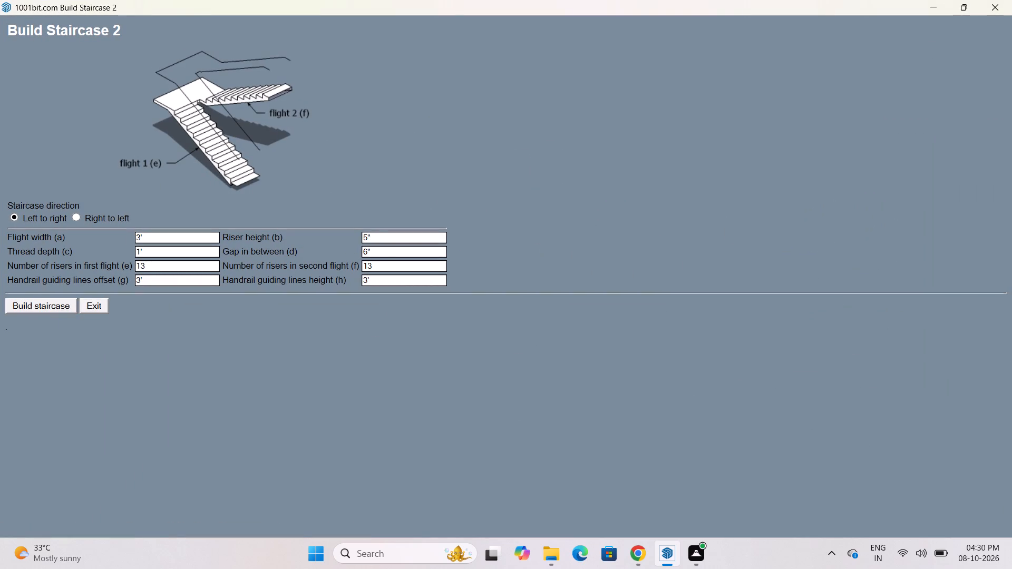
left_click(390, 237)
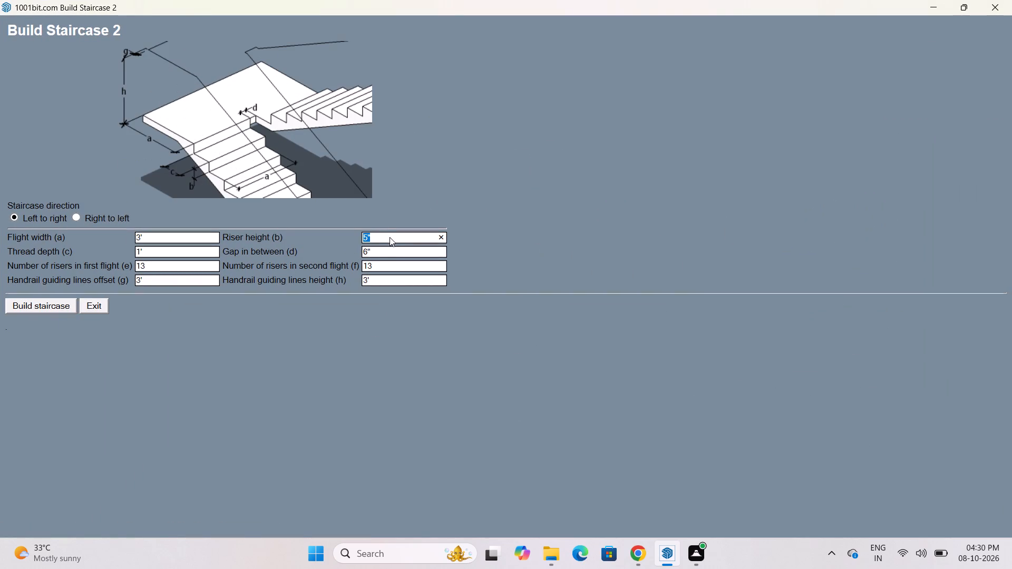
left_click(392, 270)
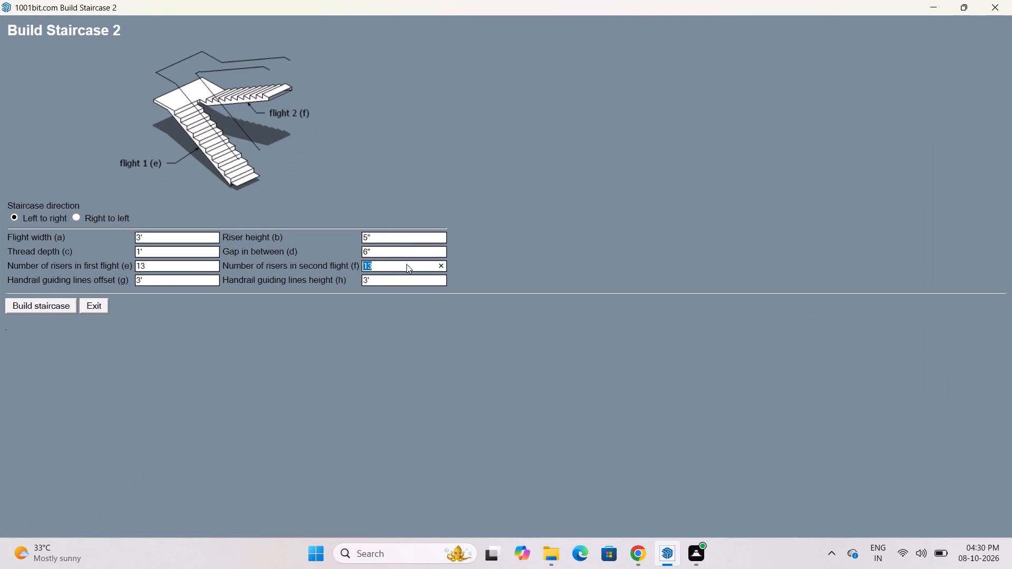
key("BackSpace")
type("10")
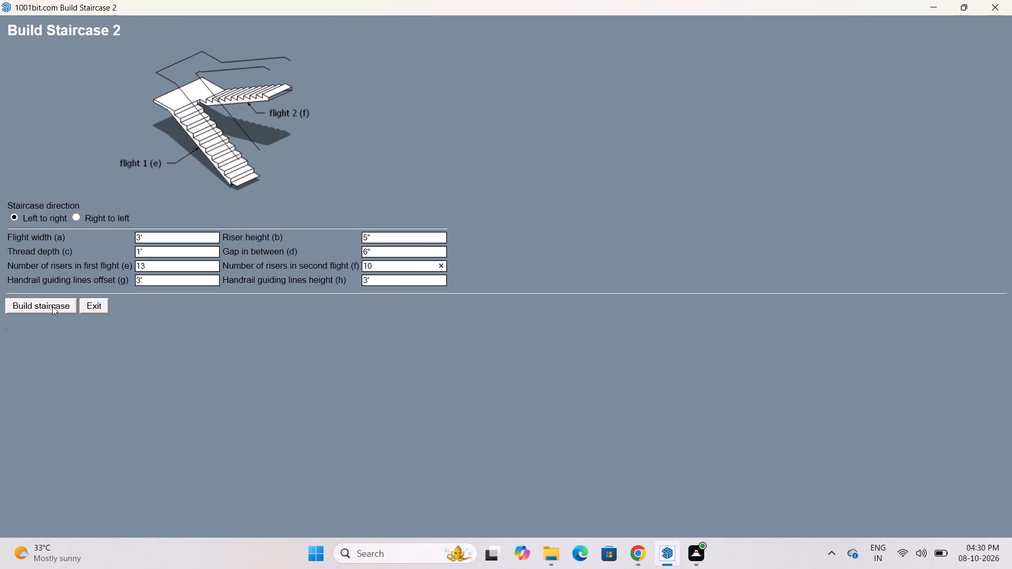
left_click(52, 306)
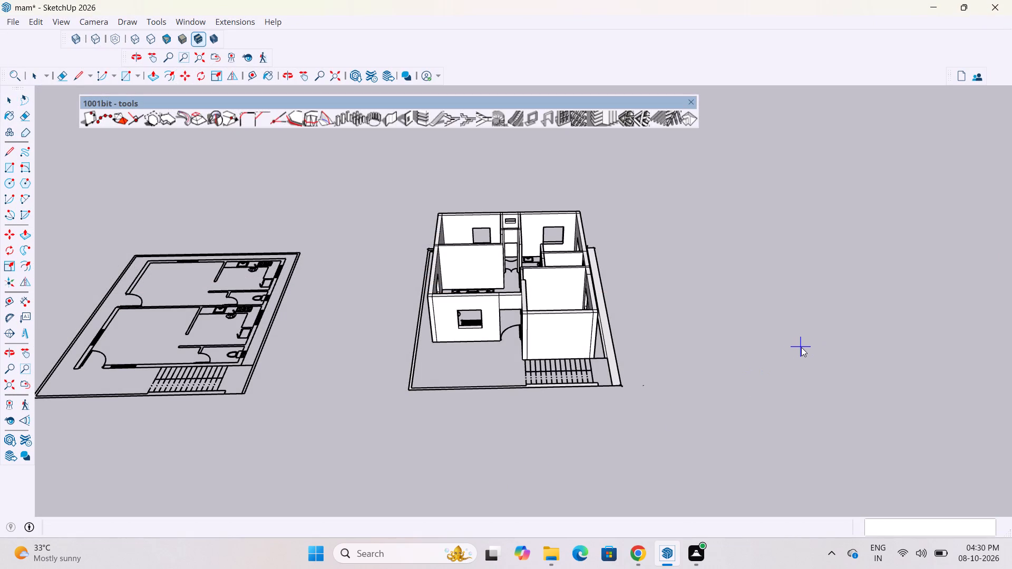
left_click(801, 347)
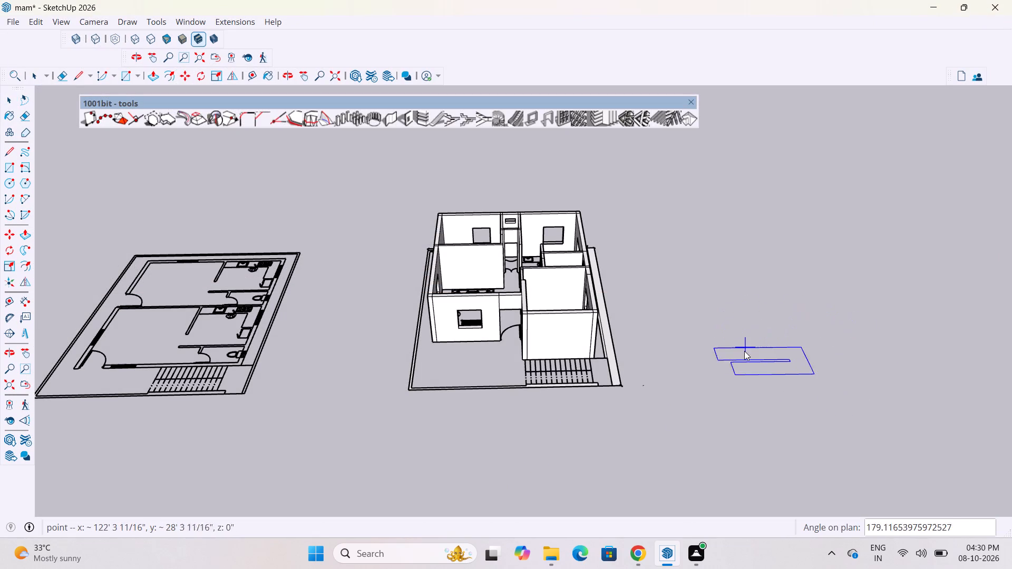
scroll(745, 347, "up", 2)
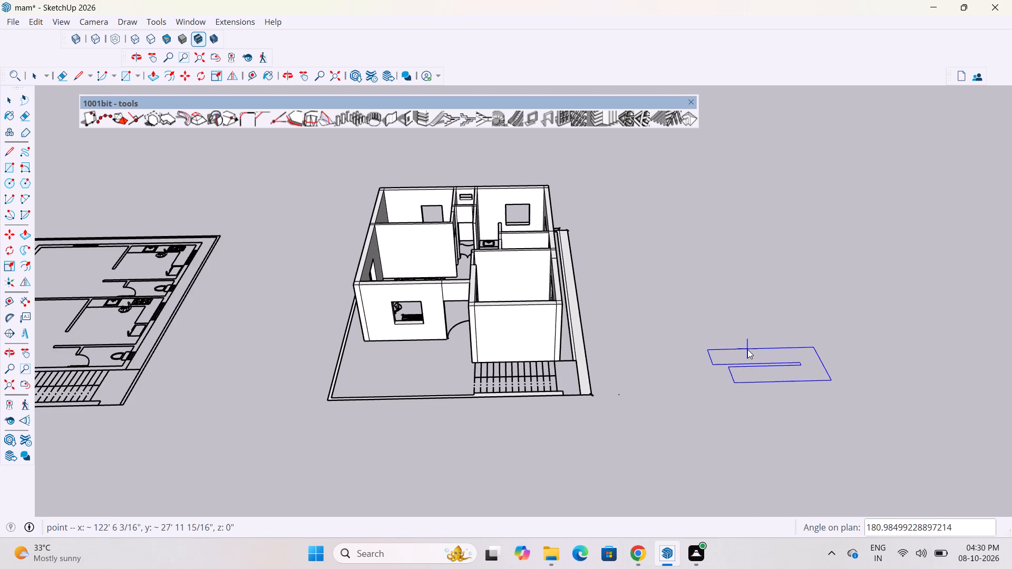
left_click(747, 349)
Move the new staircase by its landing-side bottom corner onto the stair plan's corner at the boundary wall beside the house.
scroll(843, 350, "up", 4)
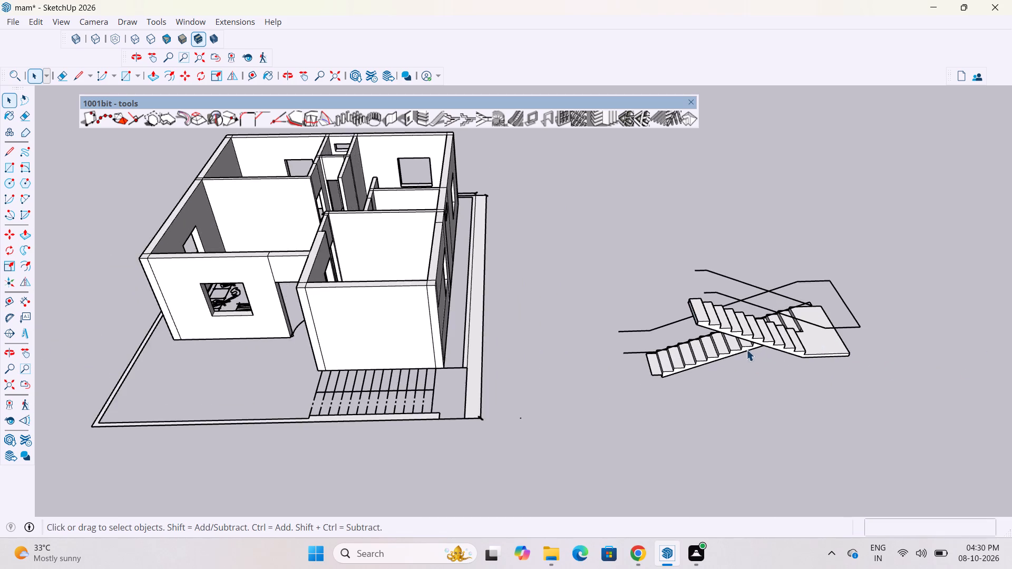
scroll(742, 344, "up", 2)
left_click(733, 335)
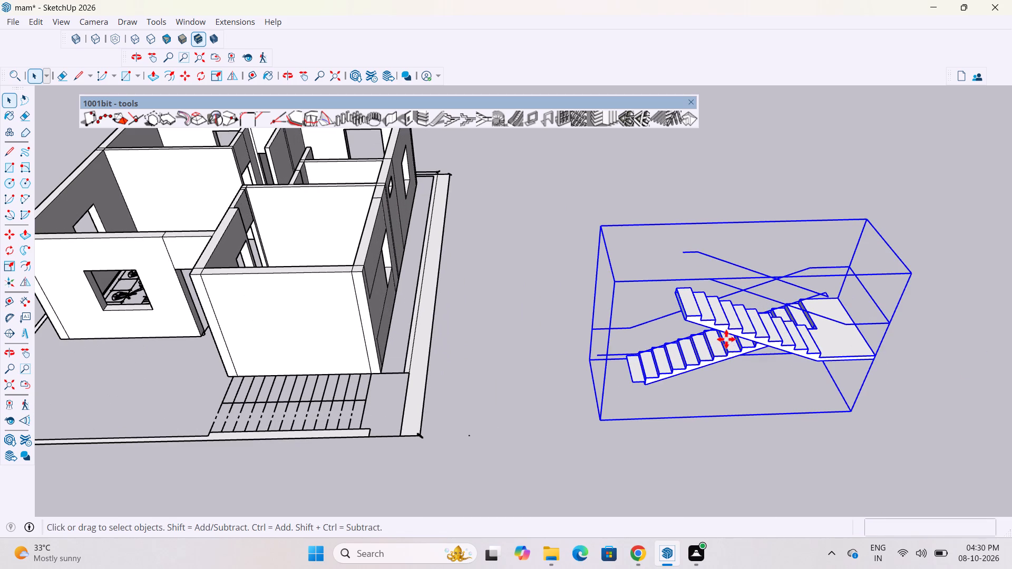
key("m")
scroll(862, 380, "up", 2)
scroll(842, 380, "down", 1)
middle_click_drag(614, 338, 372, 302)
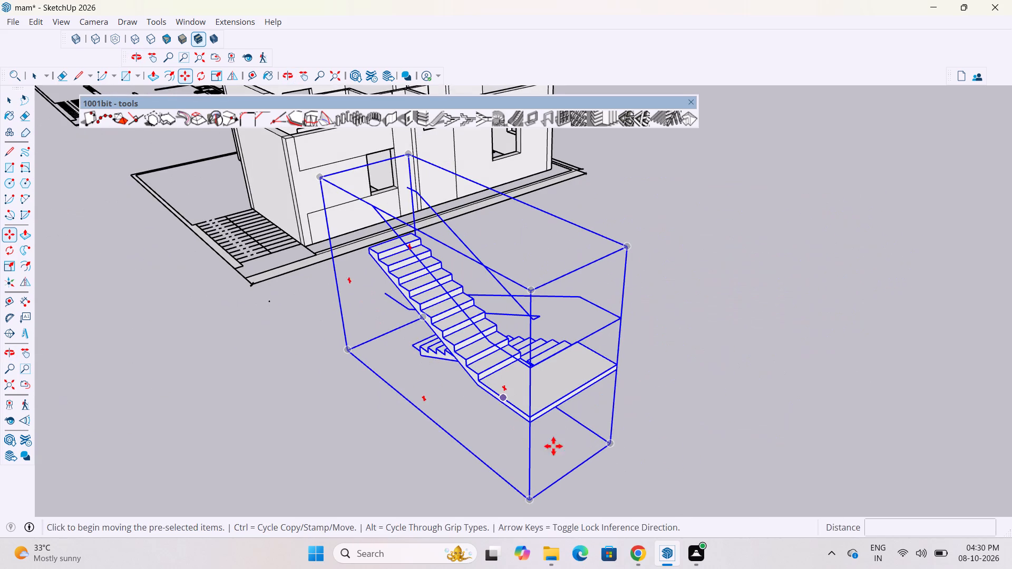
left_click(615, 447)
scroll(332, 253, "up", 5)
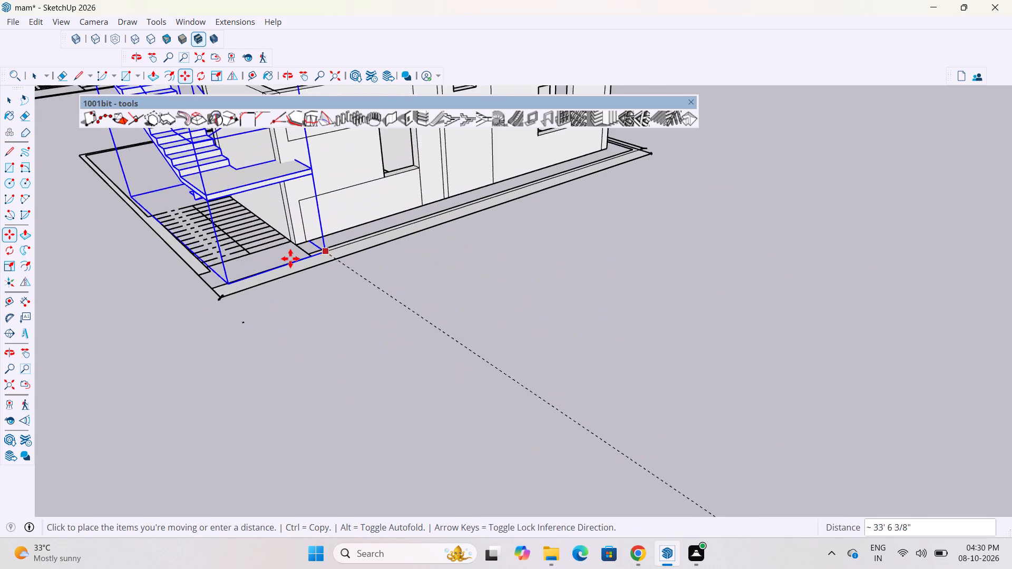
scroll(290, 259, "up", 9)
middle_click_drag(328, 267, 441, 325)
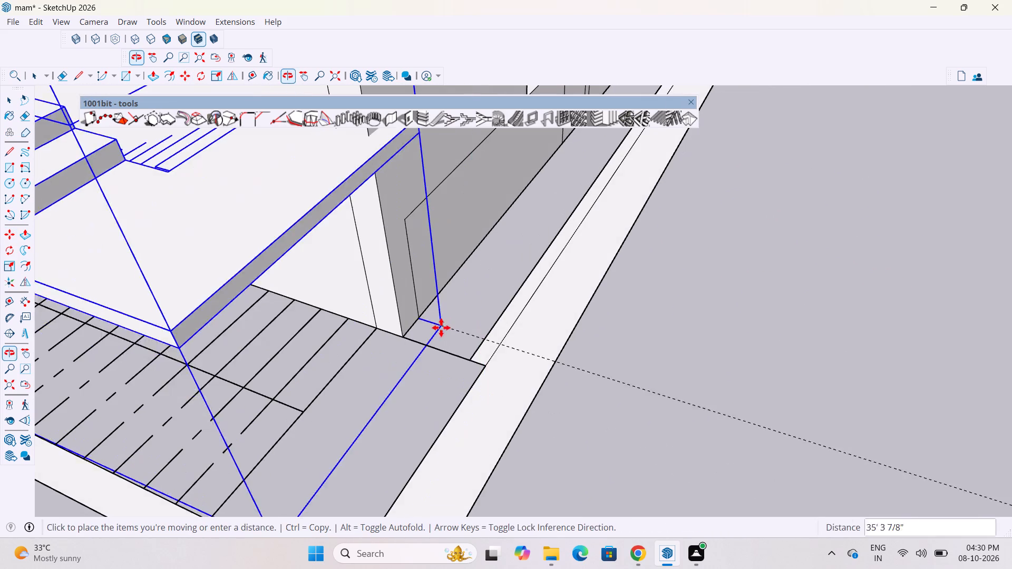
left_click(485, 371)
scroll(540, 363, "down", 3)
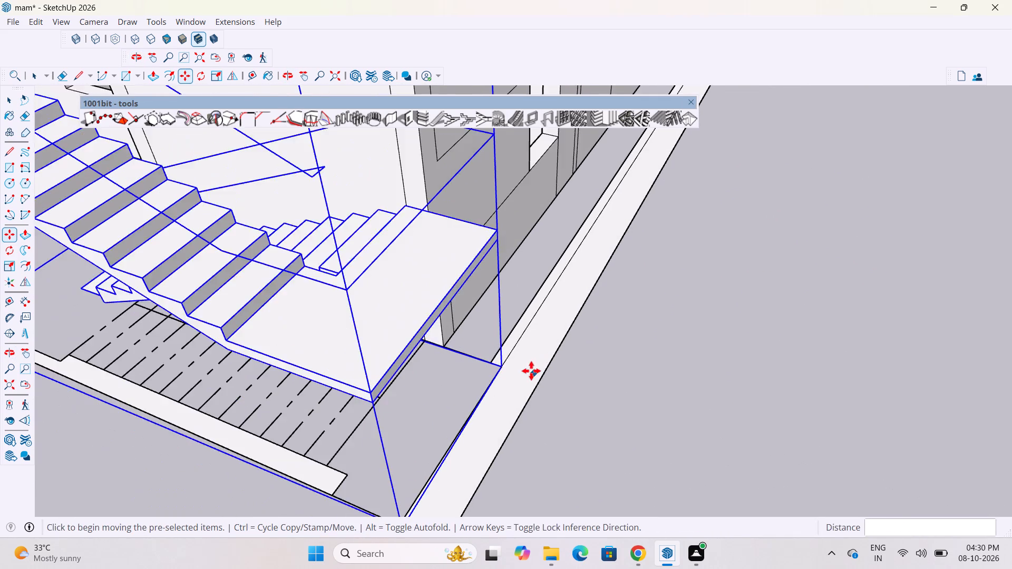
scroll(531, 371, "down", 5)
key("space")
left_click_drag(660, 366, 669, 370)
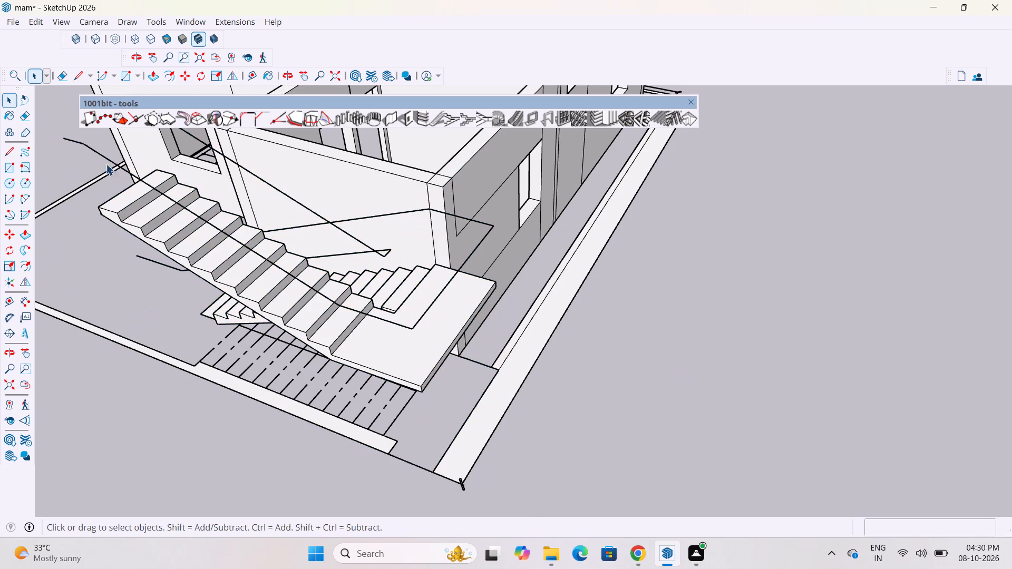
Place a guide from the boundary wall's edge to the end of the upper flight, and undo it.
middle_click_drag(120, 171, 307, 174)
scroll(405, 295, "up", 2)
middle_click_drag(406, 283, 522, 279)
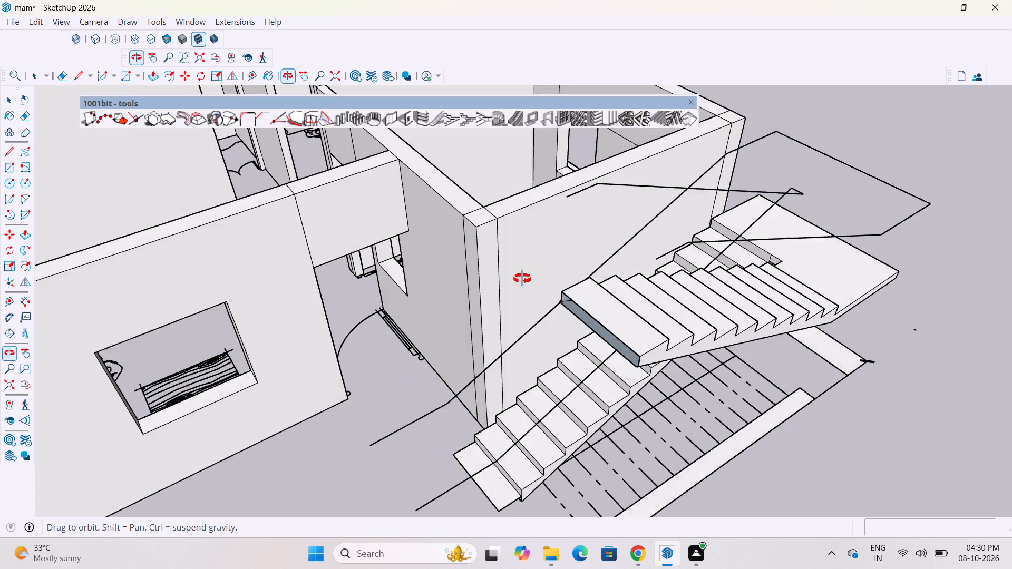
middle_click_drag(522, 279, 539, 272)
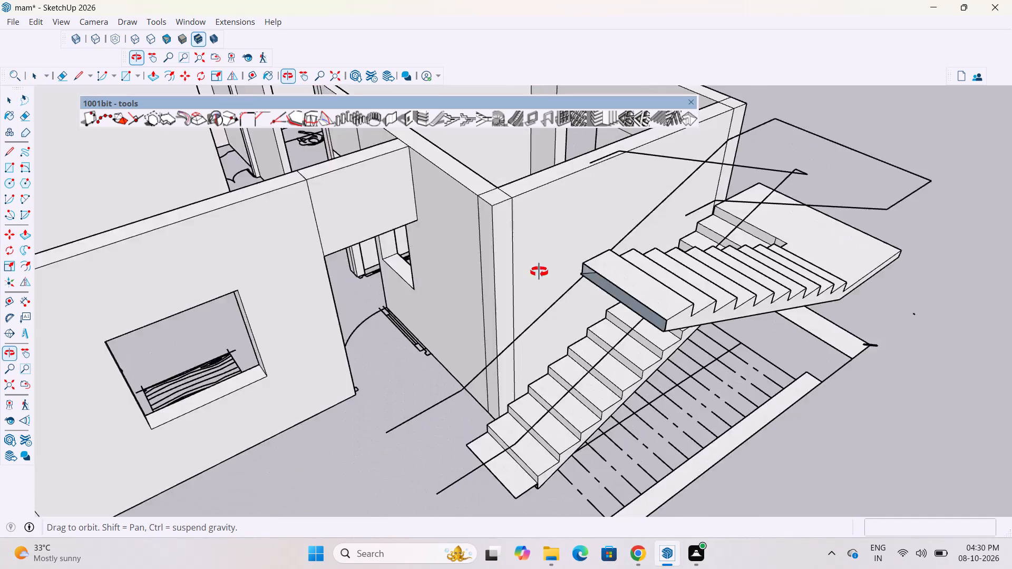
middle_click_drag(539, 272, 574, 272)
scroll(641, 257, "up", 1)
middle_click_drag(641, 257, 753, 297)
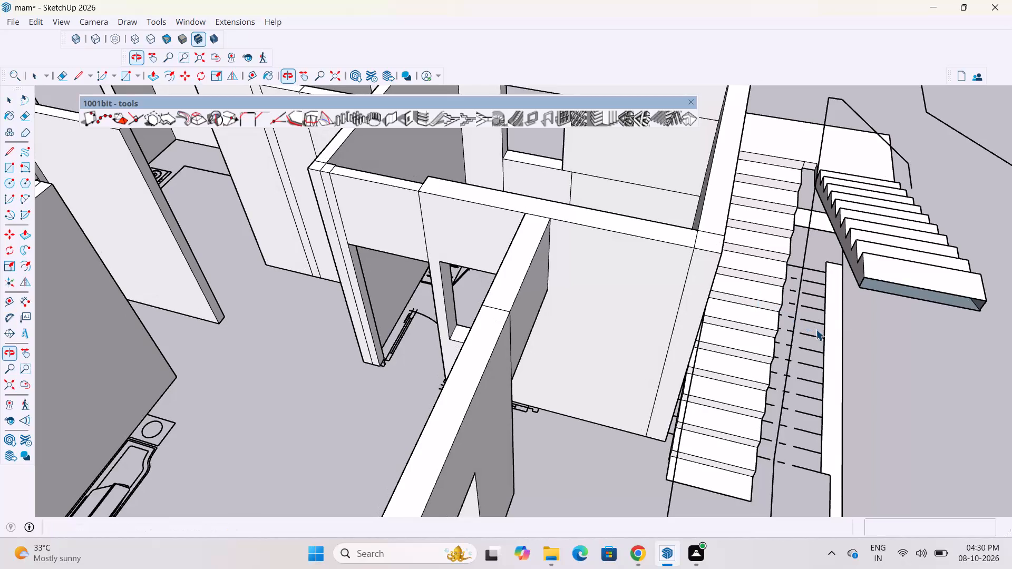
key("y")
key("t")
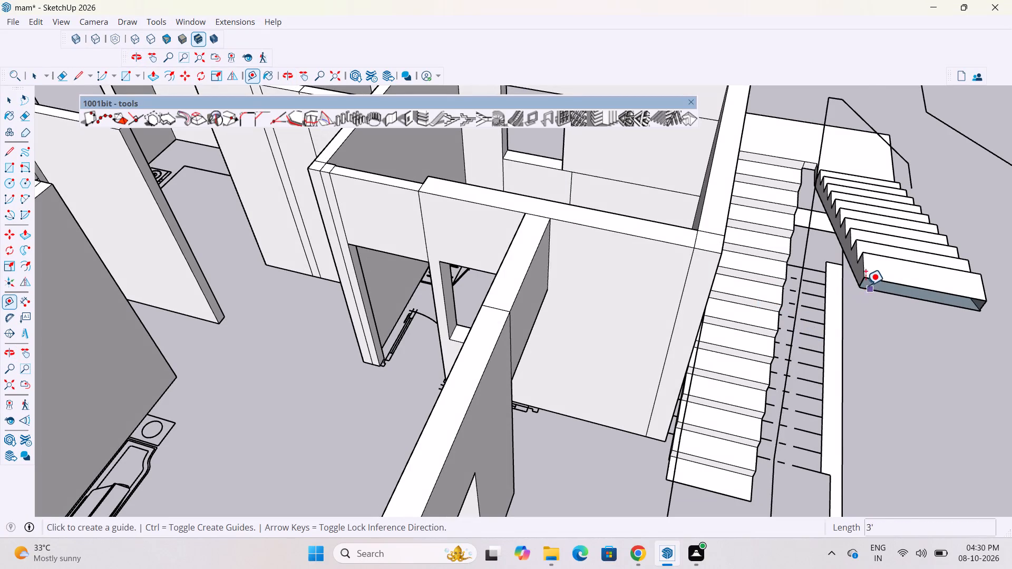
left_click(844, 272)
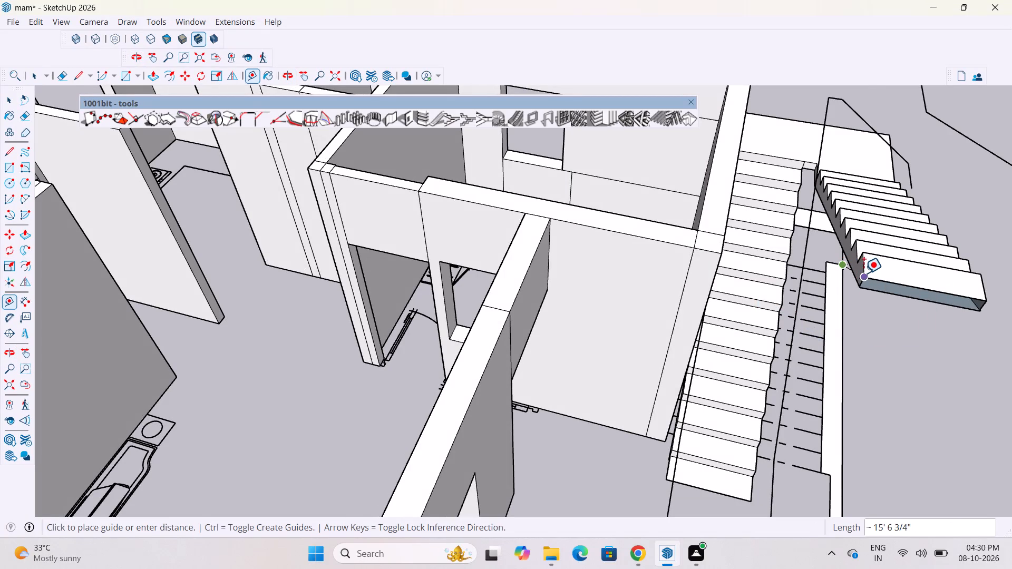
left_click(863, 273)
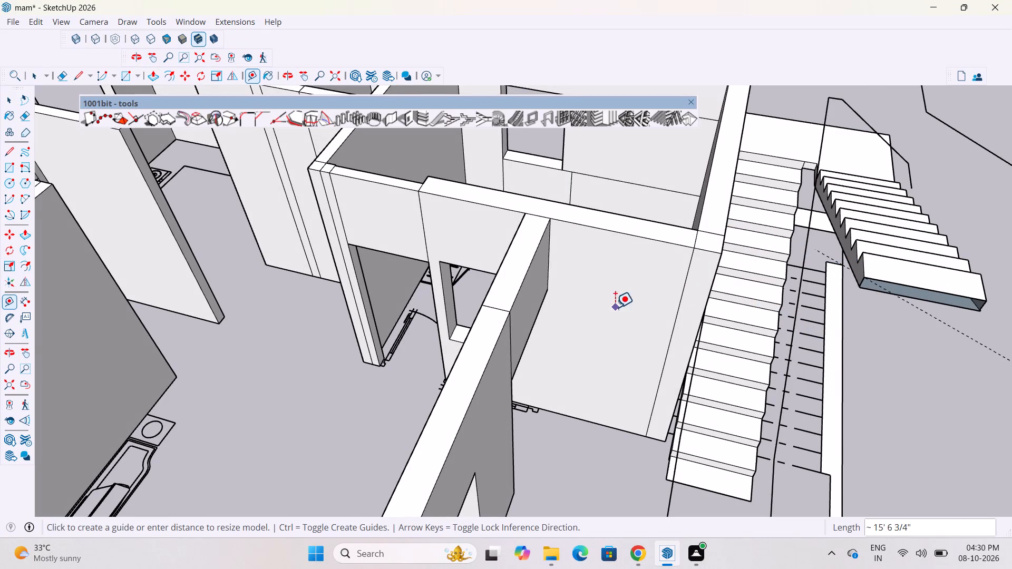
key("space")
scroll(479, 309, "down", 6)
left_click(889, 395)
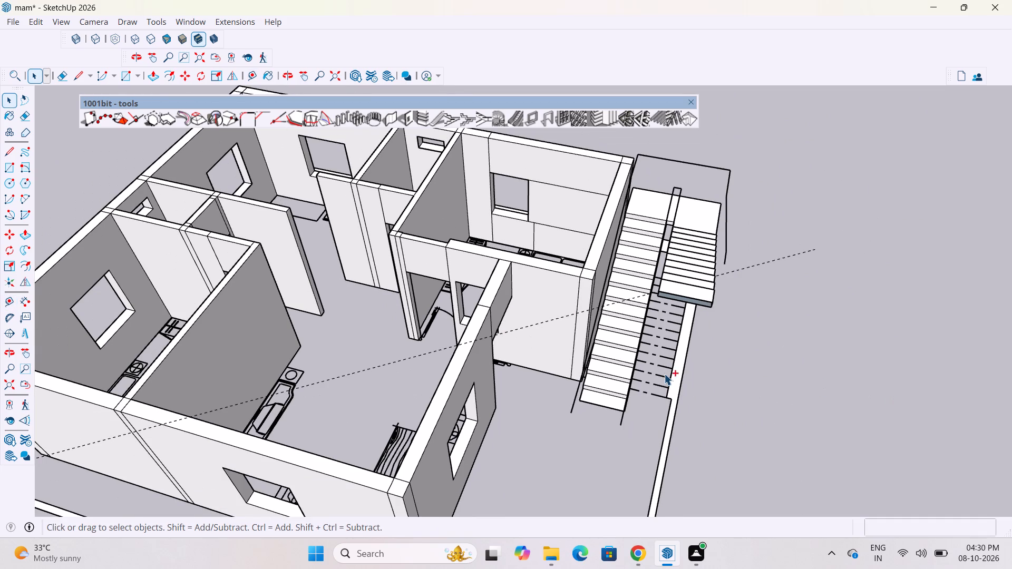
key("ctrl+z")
Examine the placed staircase from several sides against the stair plan, doorway and house wall.
scroll(666, 292, "up", 3)
middle_click_drag(718, 308, 496, 218)
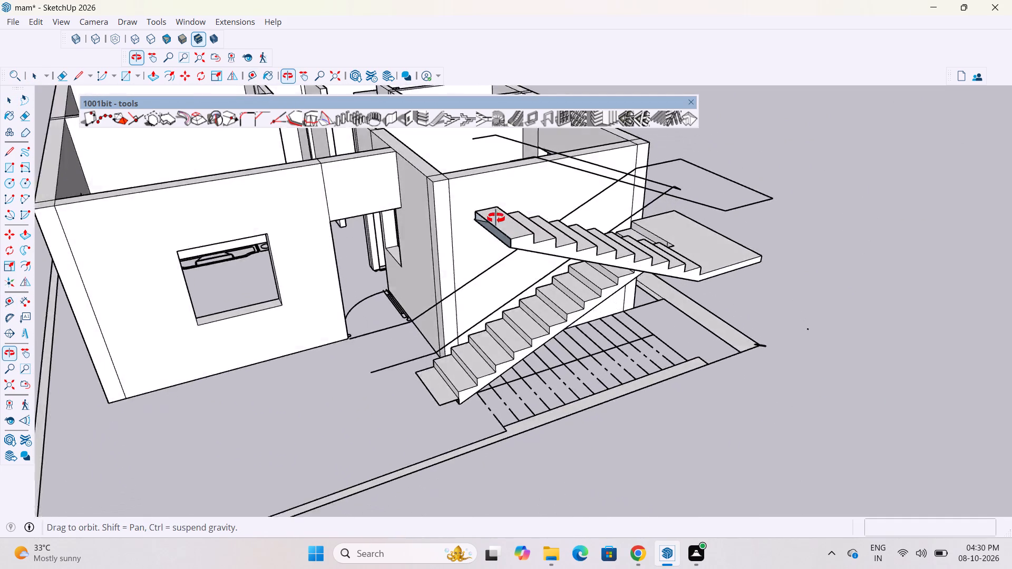
middle_click_drag(496, 218, 413, 195)
scroll(397, 146, "up", 4)
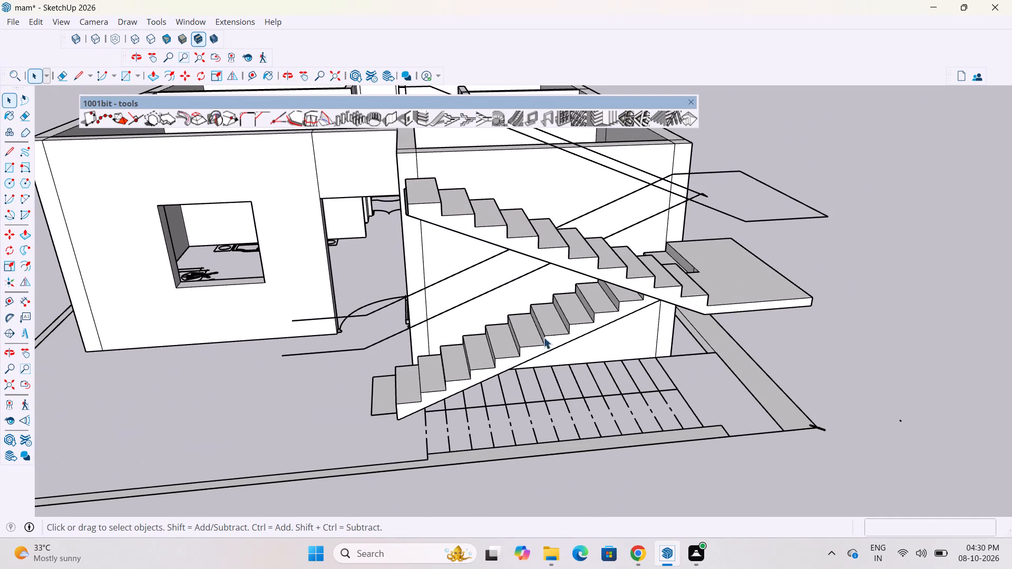
scroll(544, 378, "down", 3)
middle_click_drag(629, 222, 430, 280)
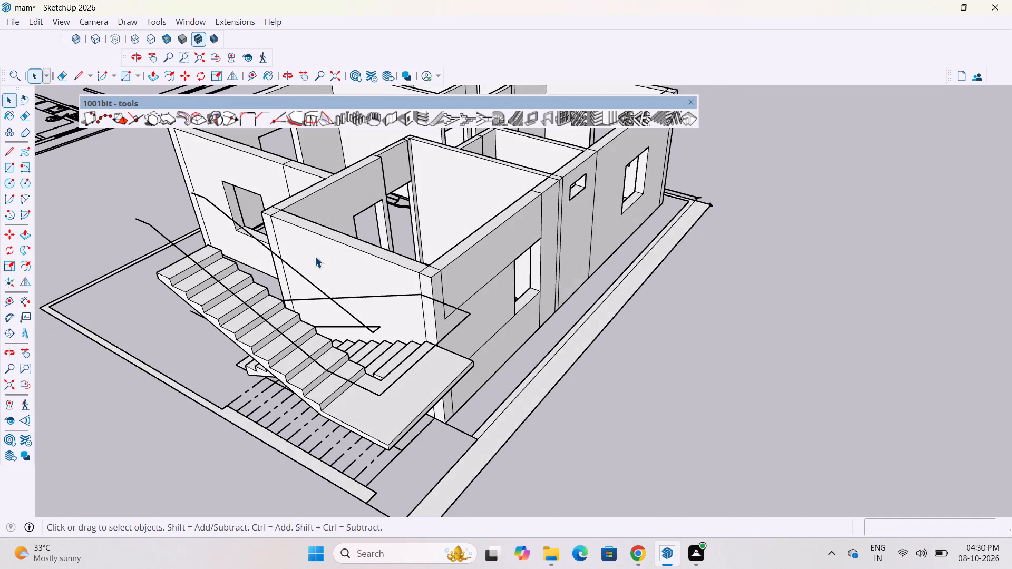
Measure from the top of the house wall's corner beside the doorway to the end corner of the upper flight.
scroll(301, 254, "up", 9)
middle_click_drag(280, 194, 416, 204)
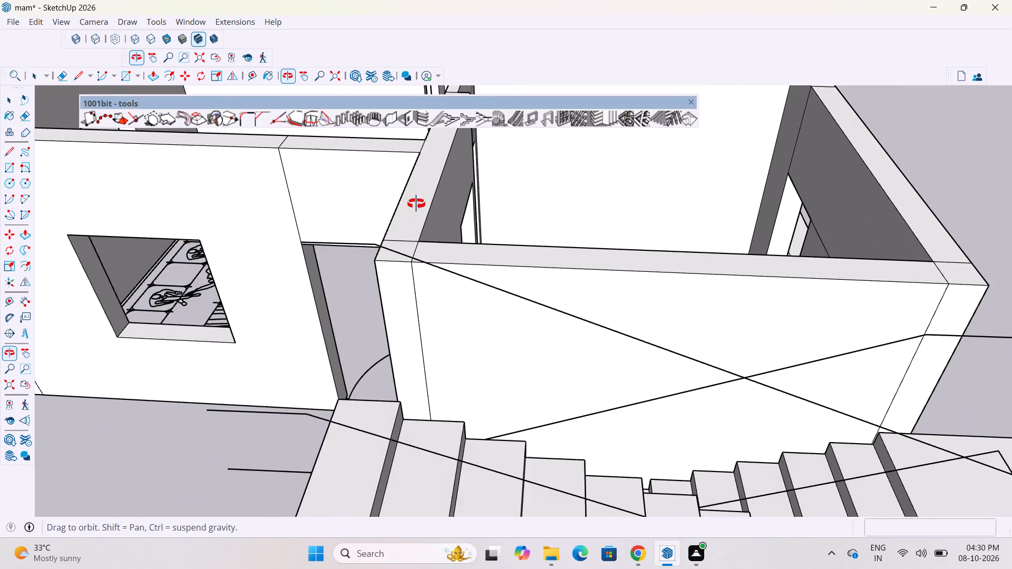
middle_click_drag(416, 204, 443, 211)
key("t")
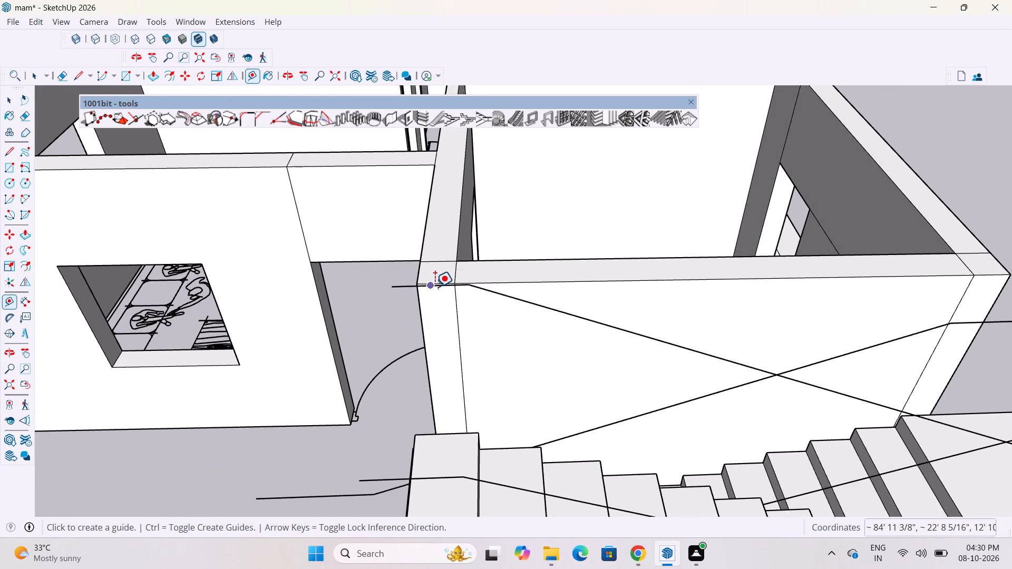
left_click(435, 285)
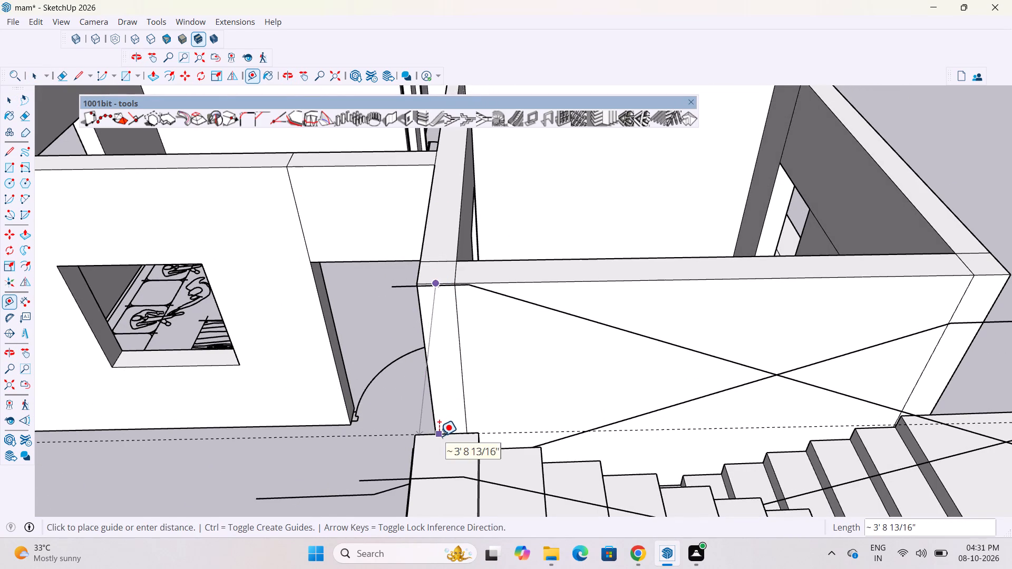
middle_click_drag(442, 431, 661, 439)
scroll(612, 397, "down", 7)
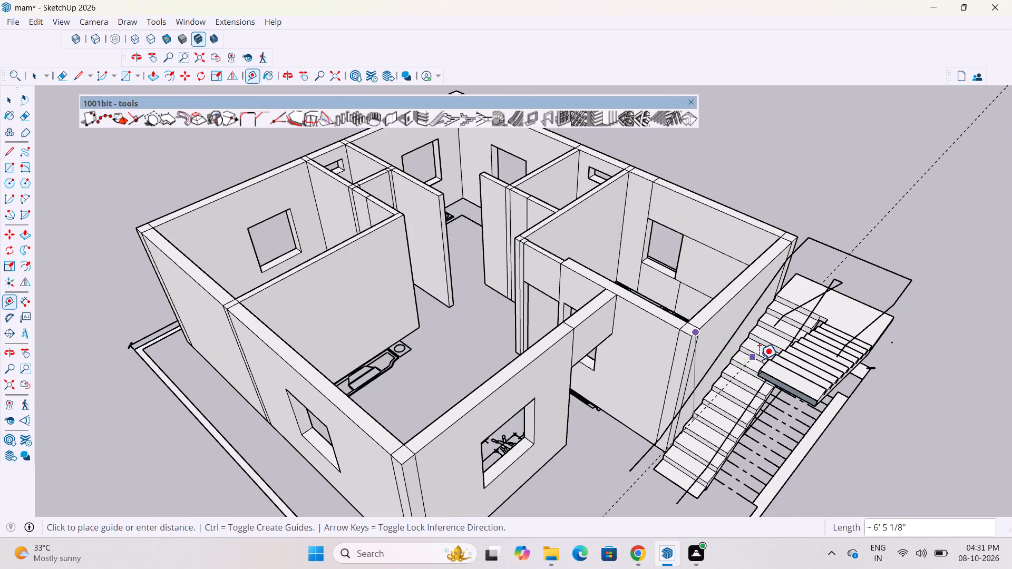
scroll(767, 361, "up", 3)
middle_click_drag(765, 367, 863, 382)
scroll(860, 319, "up", 8)
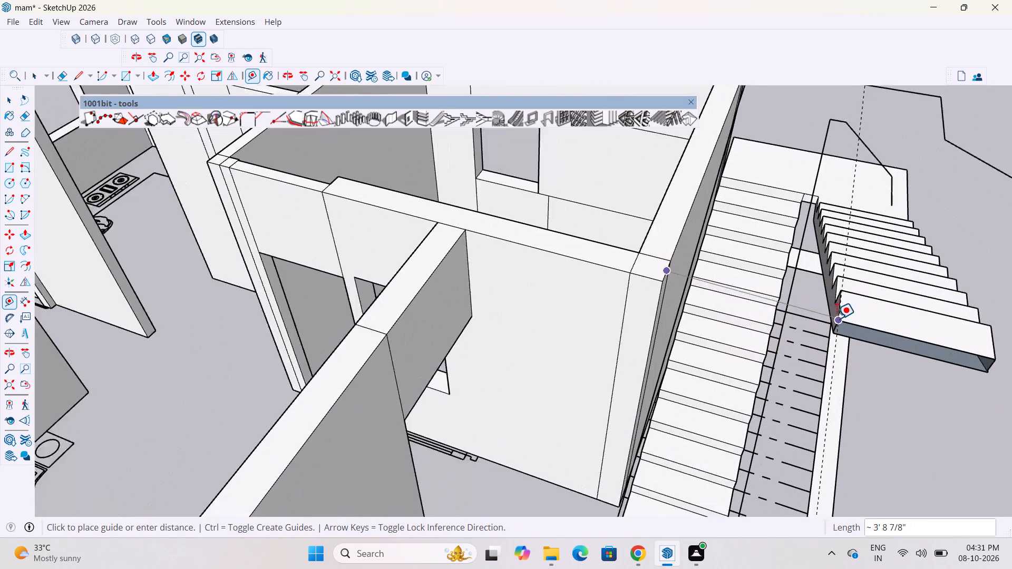
scroll(836, 319, "up", 1)
key("space")
Measure across the staircase landing from its house-side edge towards its outer edge.
scroll(695, 339, "down", 4)
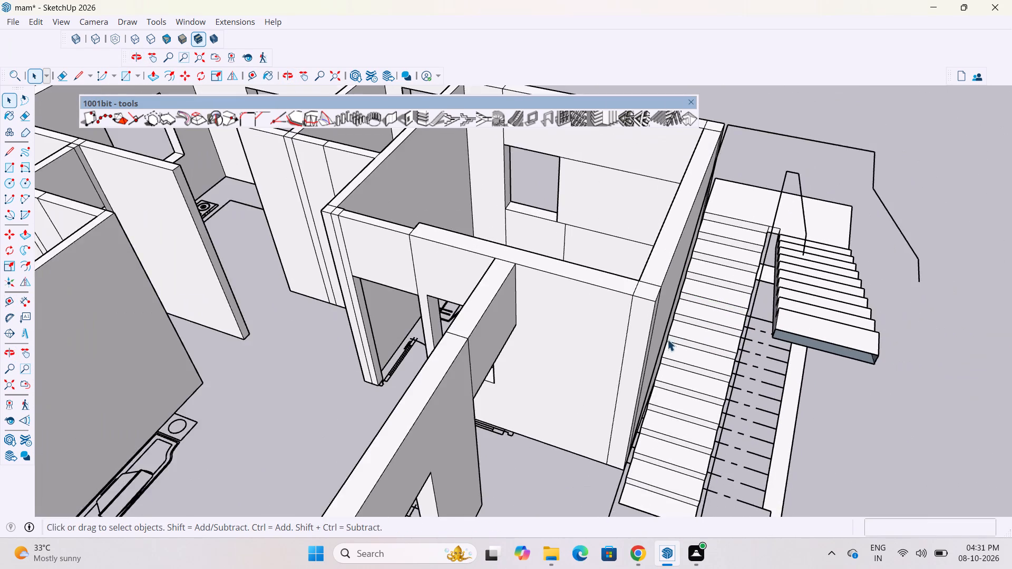
scroll(665, 338, "down", 2)
middle_click_drag(677, 351, 607, 357)
scroll(789, 238, "up", 3)
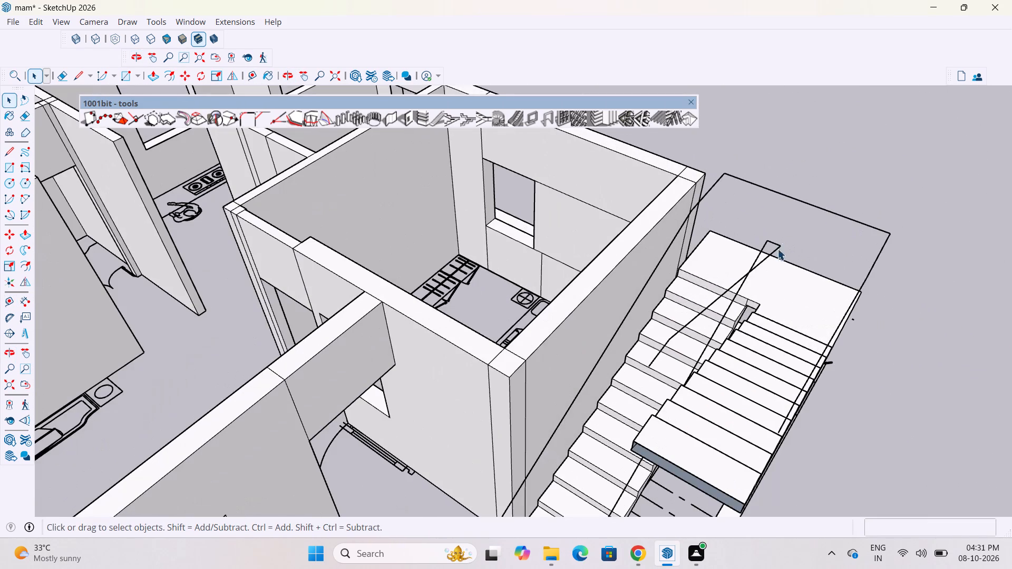
key("t")
left_click(686, 243)
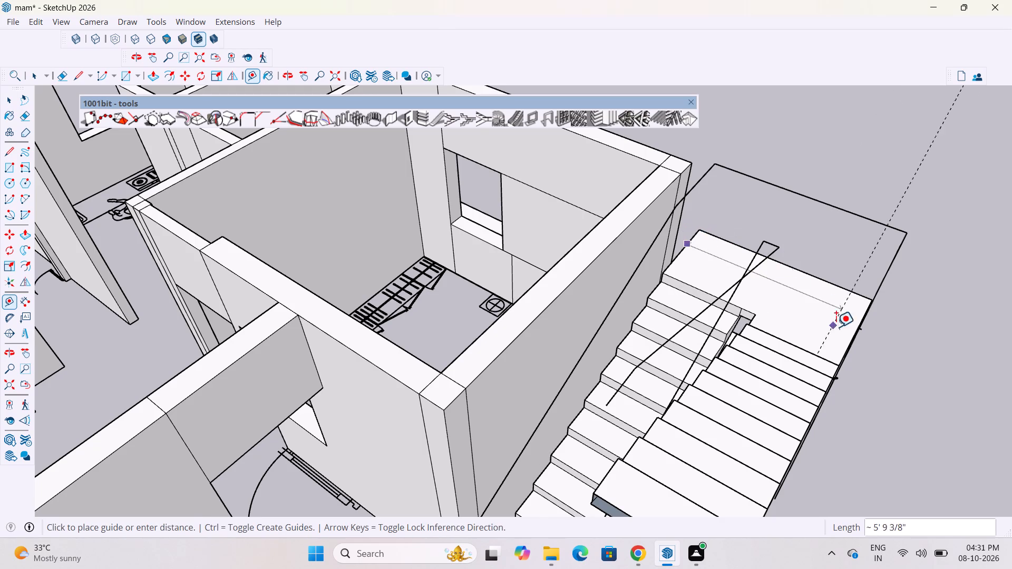
key("space")
scroll(760, 332, "down", 5)
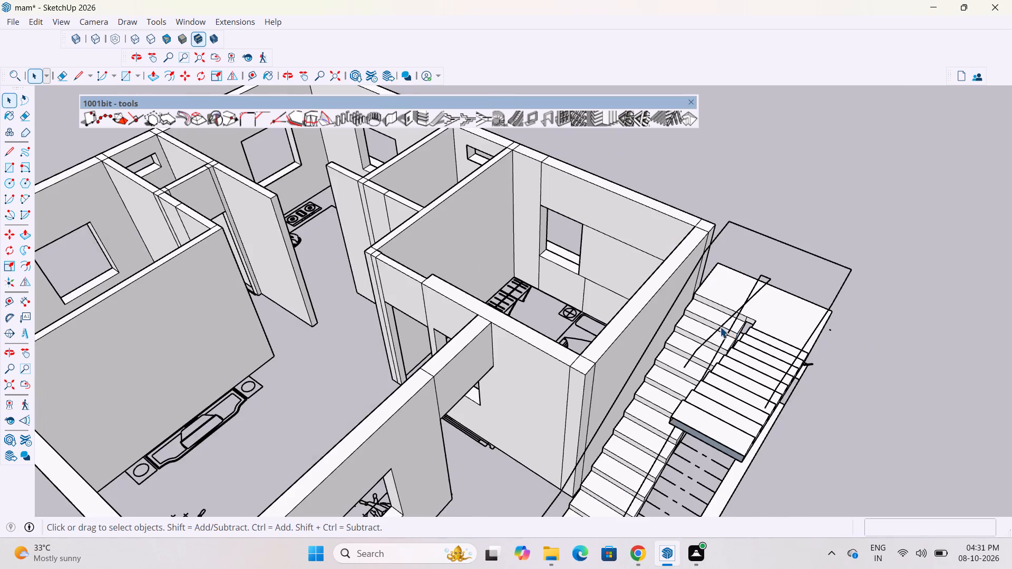
Examine the dogleg staircase from several sides against the house wall, boundary wall and stair plan on the ground.
middle_click_drag(727, 320, 790, 312)
scroll(674, 286, "down", 4)
scroll(769, 243, "up", 7)
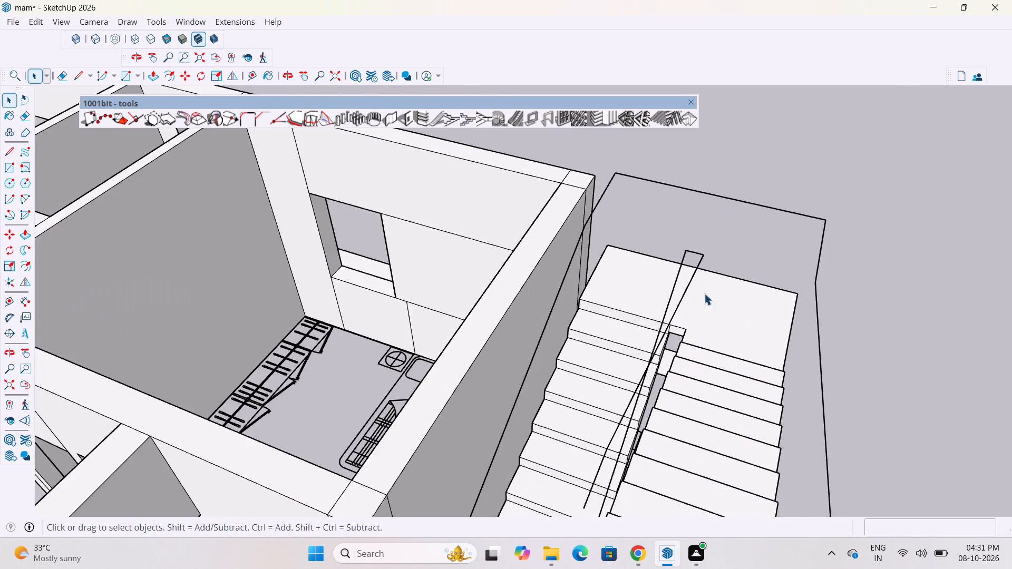
scroll(703, 295, "up", 4)
scroll(648, 332, "down", 5)
middle_click_drag(748, 342, 546, 360)
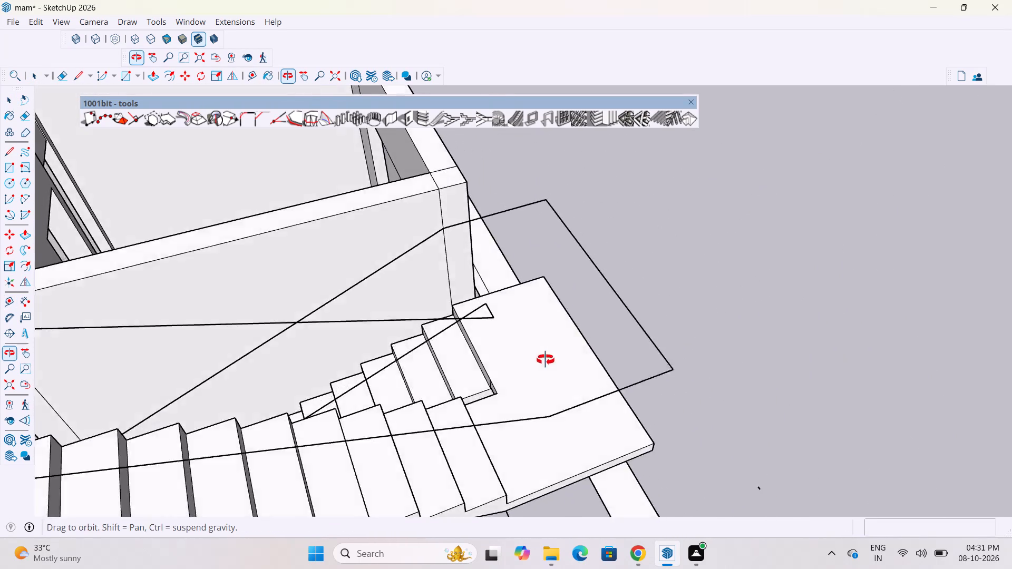
middle_click_drag(546, 360, 579, 369)
scroll(547, 390, "up", 6)
scroll(491, 356, "down", 5)
scroll(538, 356, "down", 5)
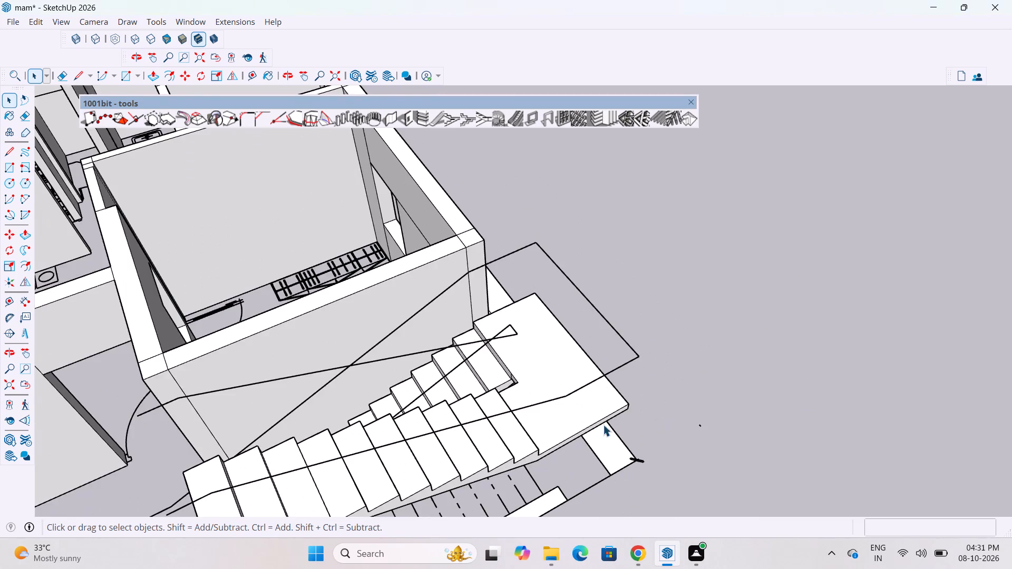
middle_click_drag(600, 424, 476, 370)
scroll(517, 360, "down", 4)
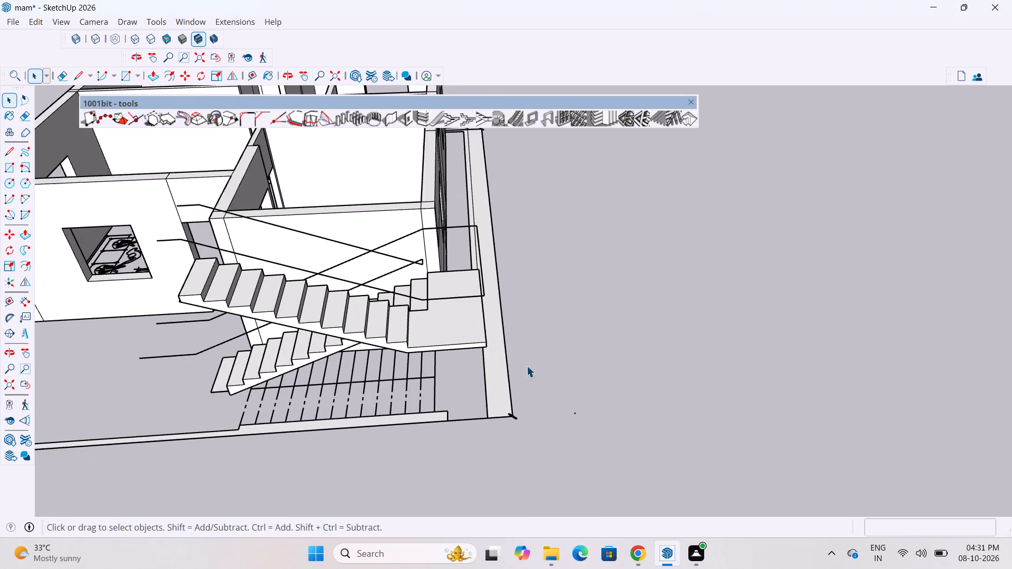
scroll(527, 366, "down", 4)
scroll(421, 322, "up", 3)
middle_click_drag(430, 324, 591, 319)
scroll(670, 346, "up", 8)
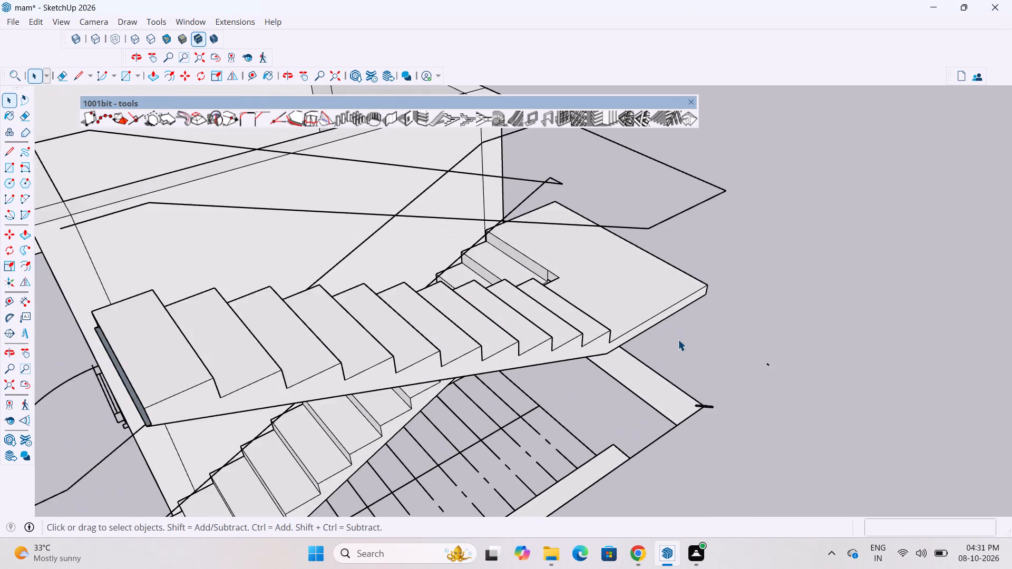
scroll(674, 343, "down", 1)
middle_click_drag(685, 348, 714, 353)
scroll(616, 336, "down", 8)
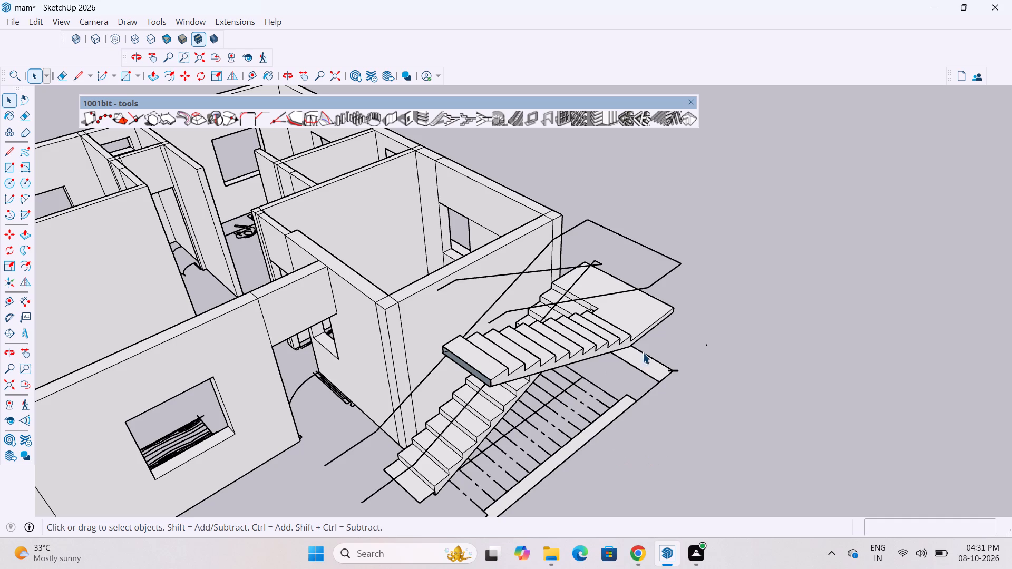
left_click(624, 321)
middle_click_drag(688, 404, 485, 369)
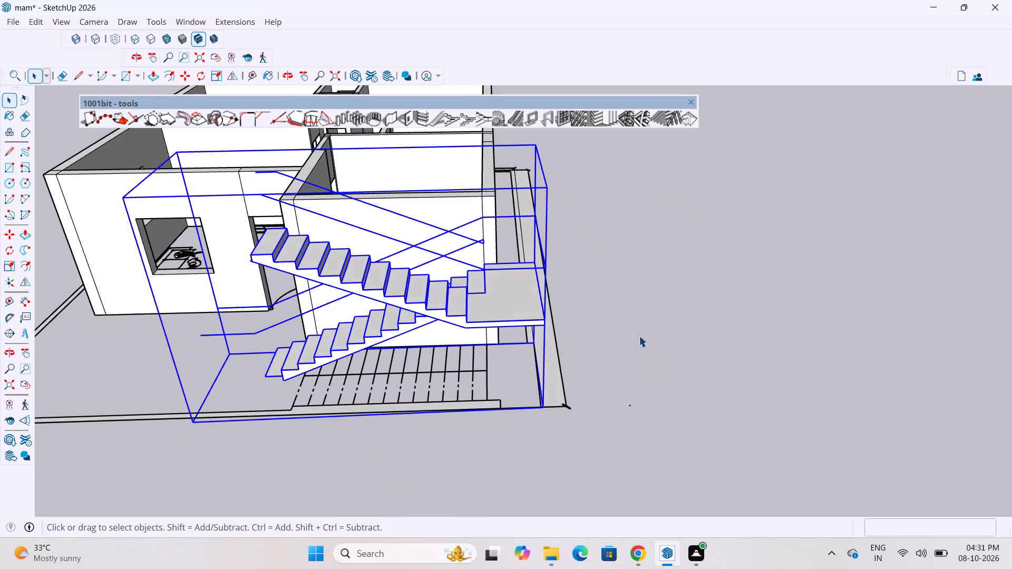
left_click(639, 336)
Measure across the stair plan's landing on the ground, from the house-side edge towards the boundary wall.
scroll(538, 370, "up", 3)
middle_click_drag(585, 370, 560, 371)
key("t")
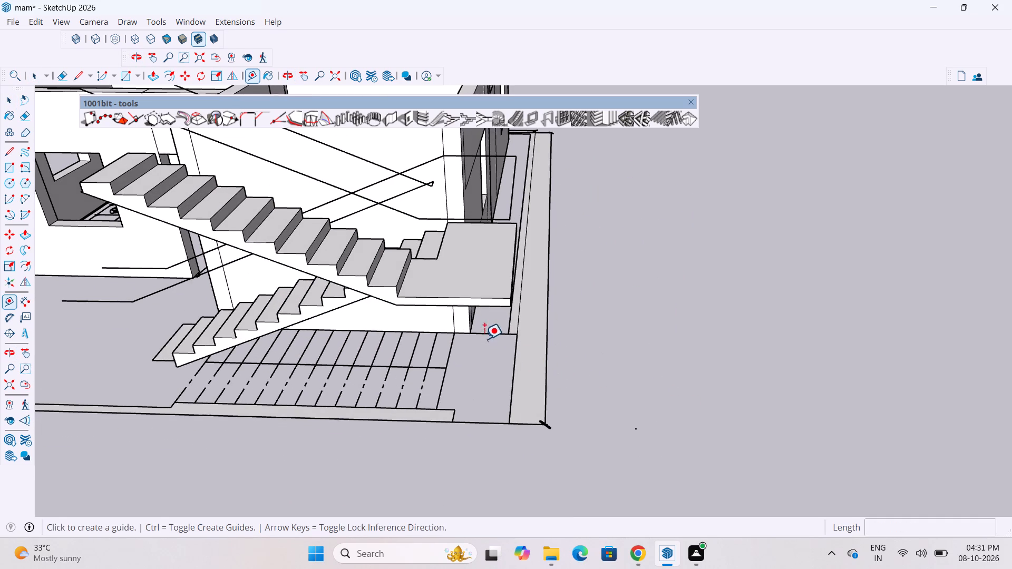
left_click(490, 333)
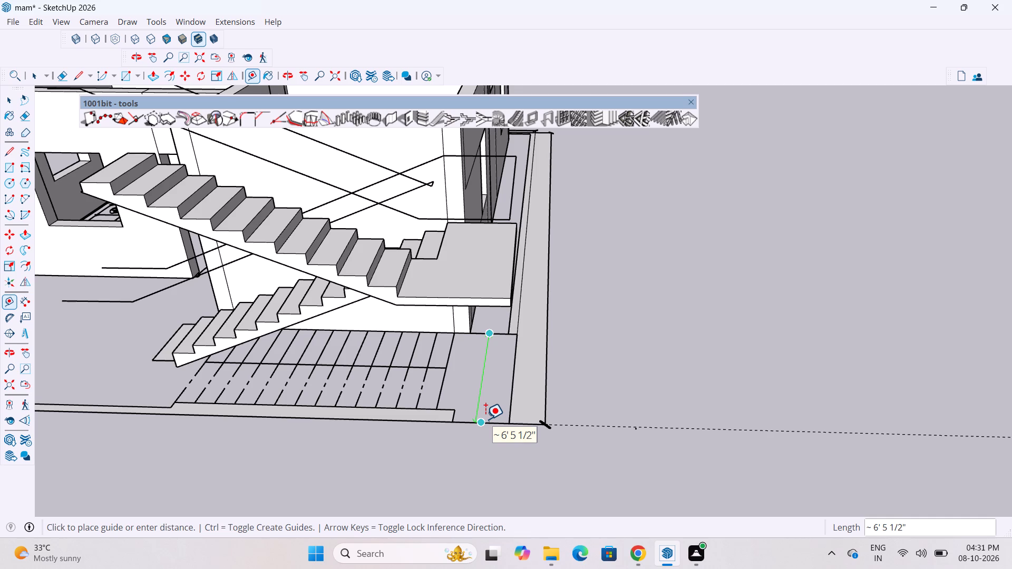
scroll(479, 416, "up", 4)
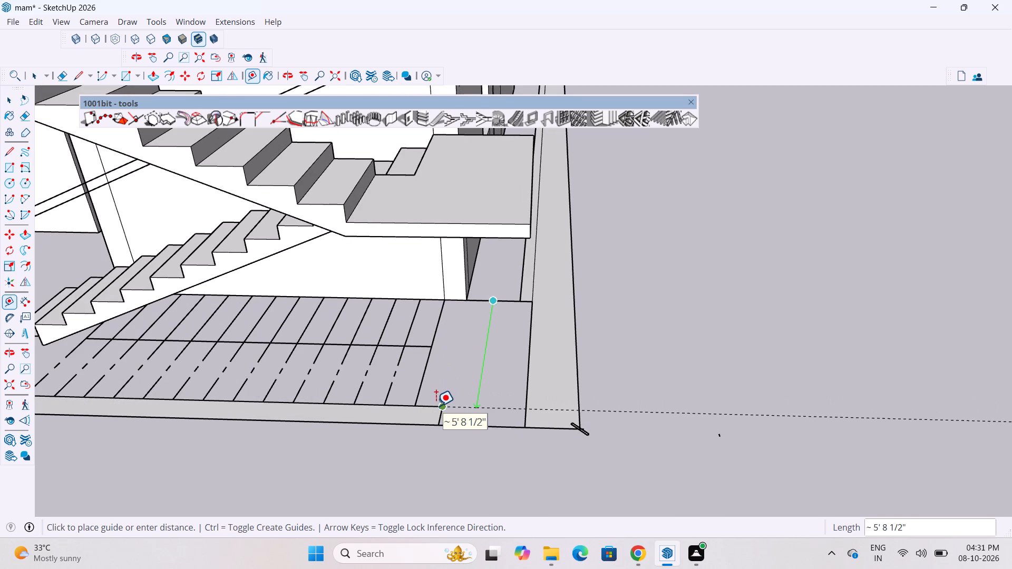
key("space")
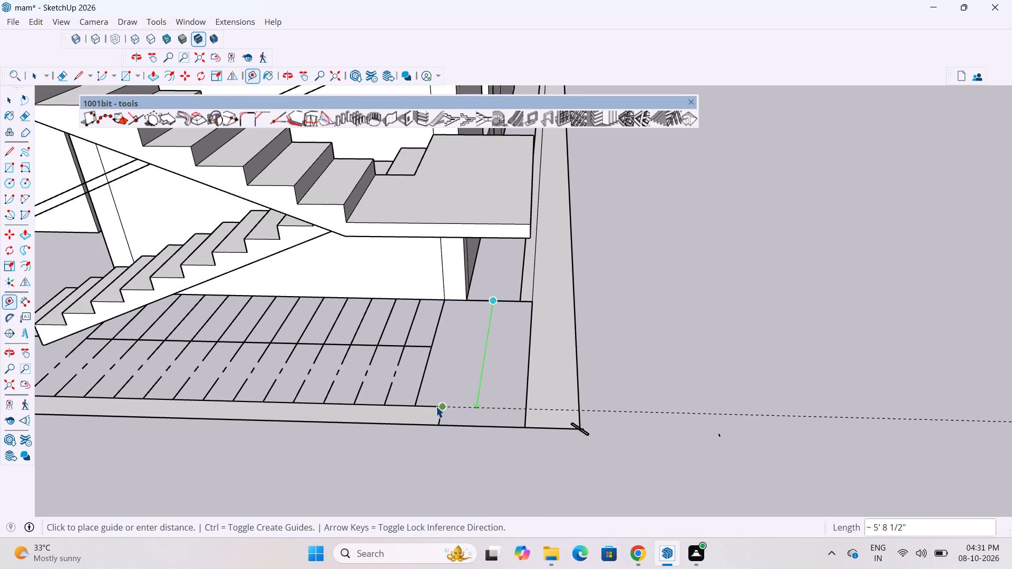
Delete the placed dogleg staircase beside the house, leaving the stair plan on the ground.
middle_click_drag(446, 400, 465, 408)
scroll(467, 416, "up", 3)
scroll(586, 408, "down", 5)
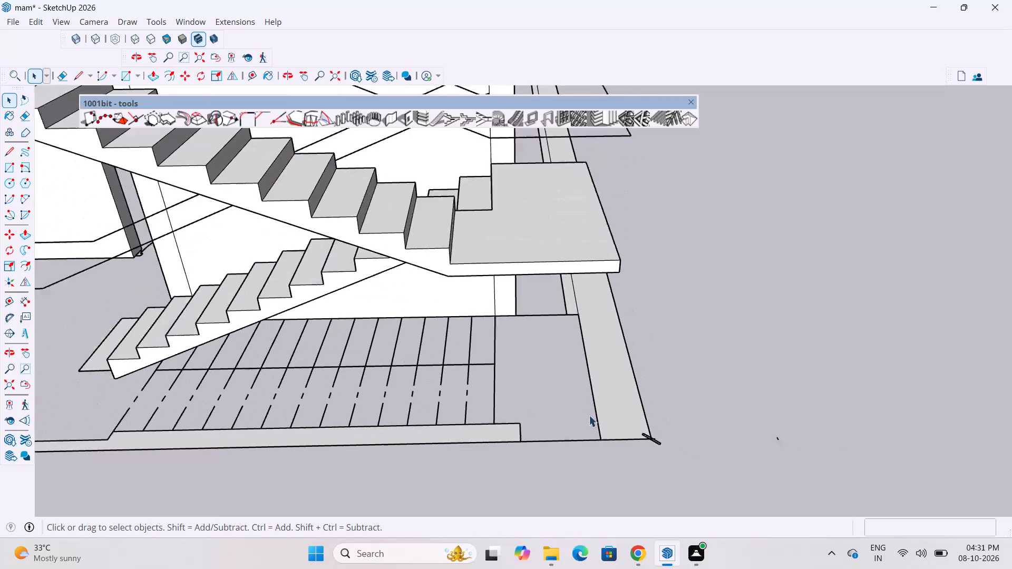
scroll(589, 415, "down", 12)
scroll(575, 416, "up", 4)
scroll(592, 408, "down", 3)
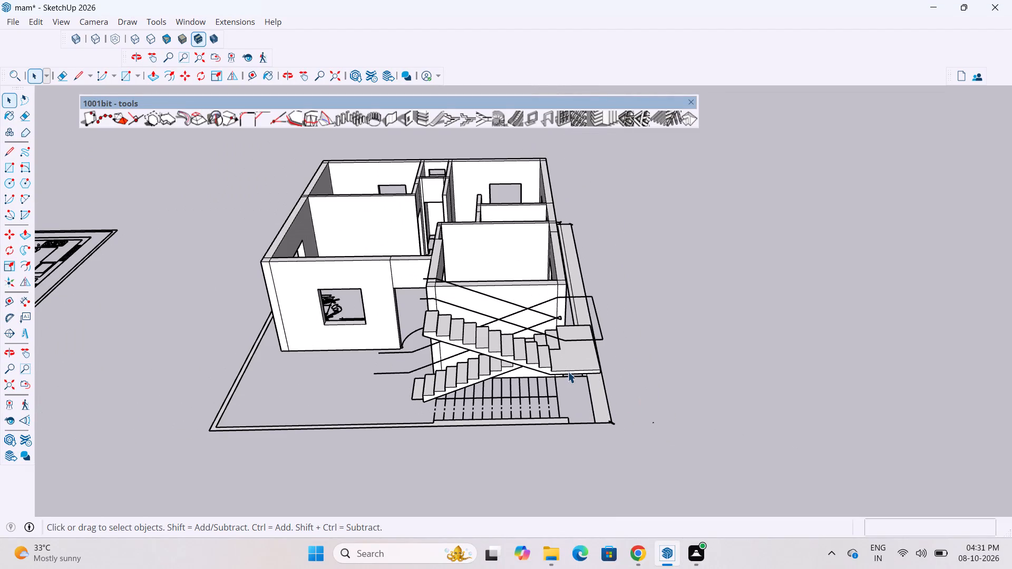
left_click(568, 371)
key("Delete")
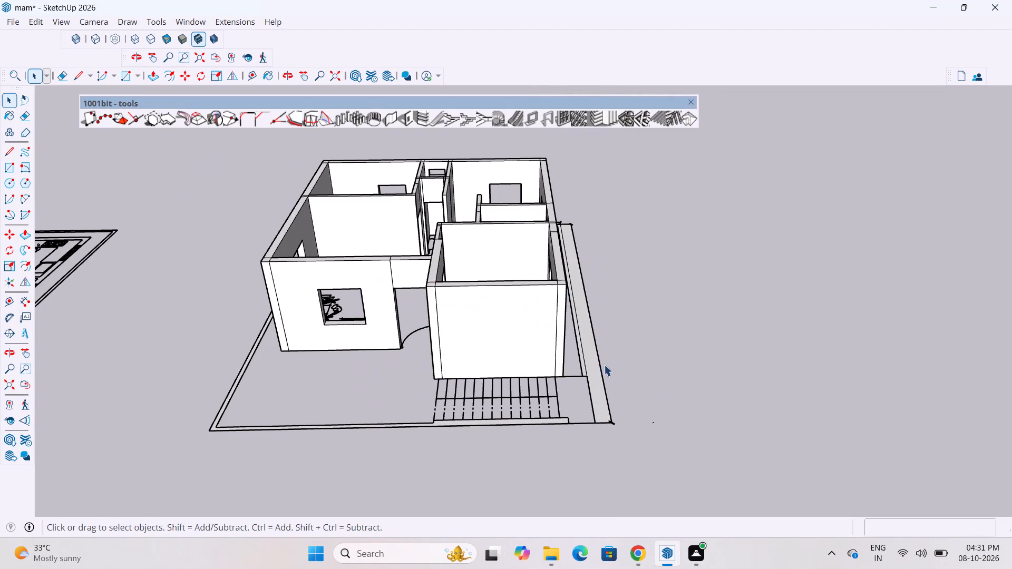
Open the 1001bit Build Staircase 2 settings and minimise their window to expose the stair plan.
left_click(452, 121)
left_click(889, 204)
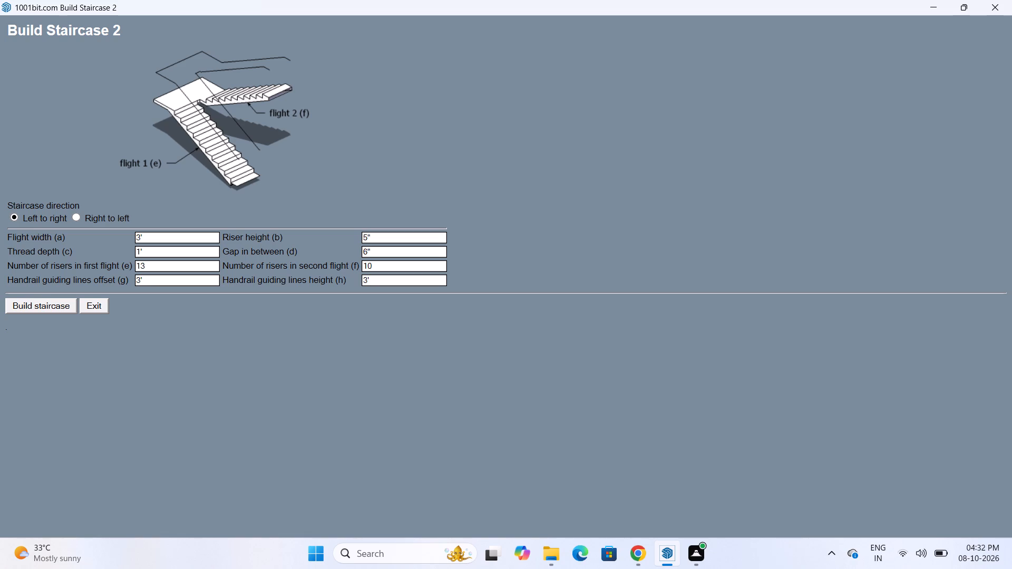
left_click(934, 11)
Try to measure the stair plan from its house-side edge with the Tape Measure.
scroll(505, 441, "up", 12)
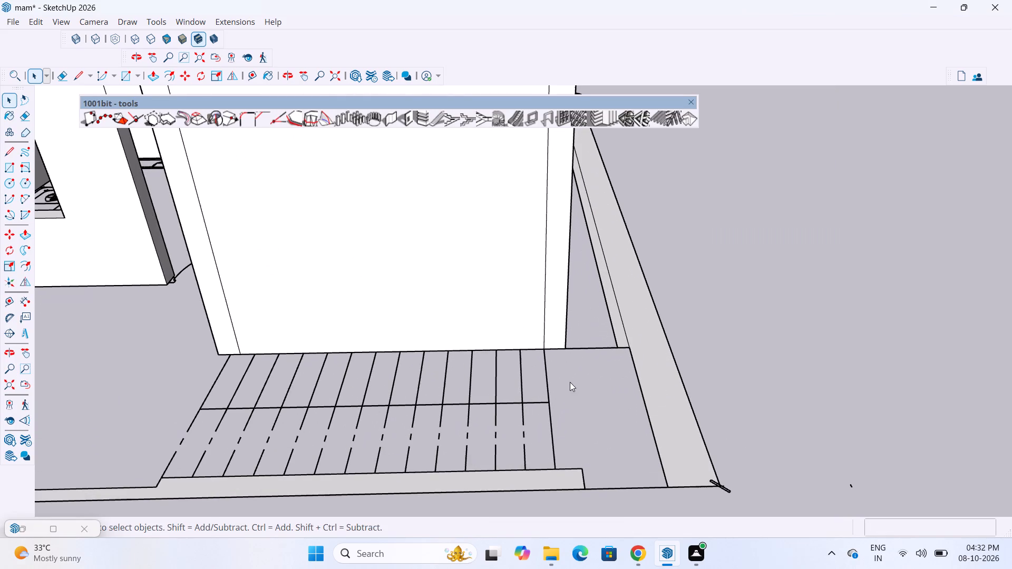
key("t")
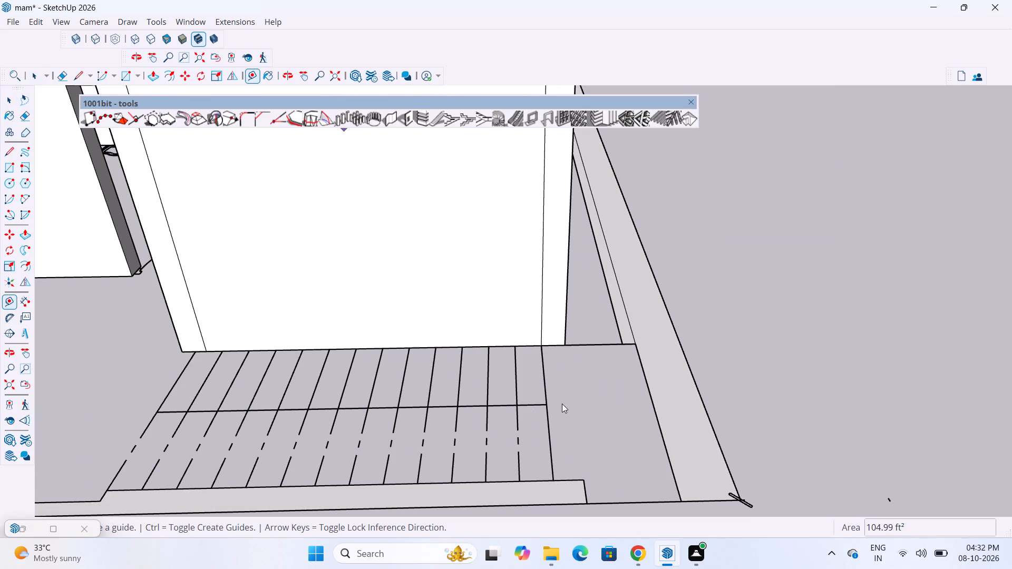
key("t")
scroll(617, 390, "down", 4)
left_click(793, 335)
scroll(600, 366, "up", 2)
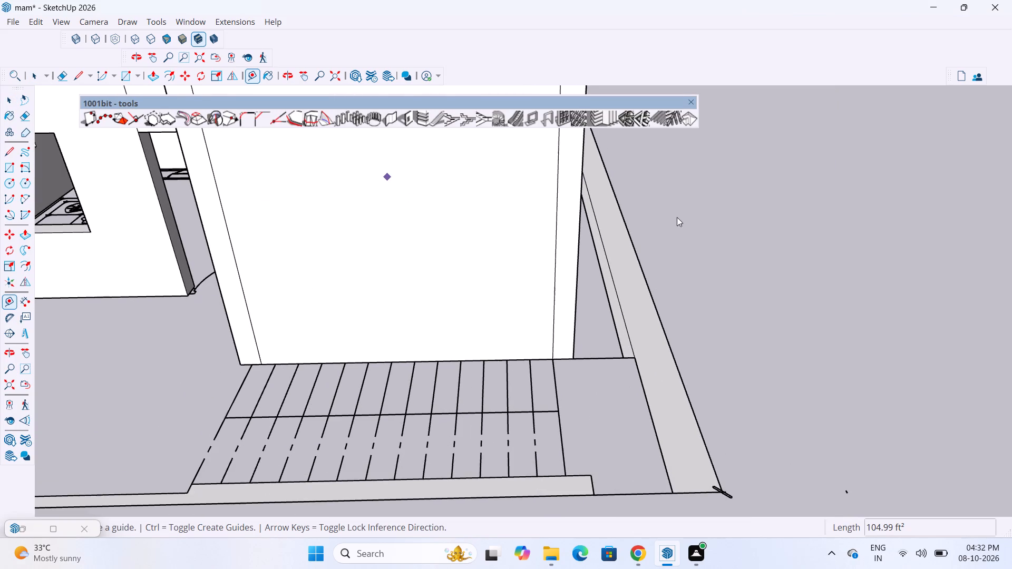
scroll(478, 252, "down", 1)
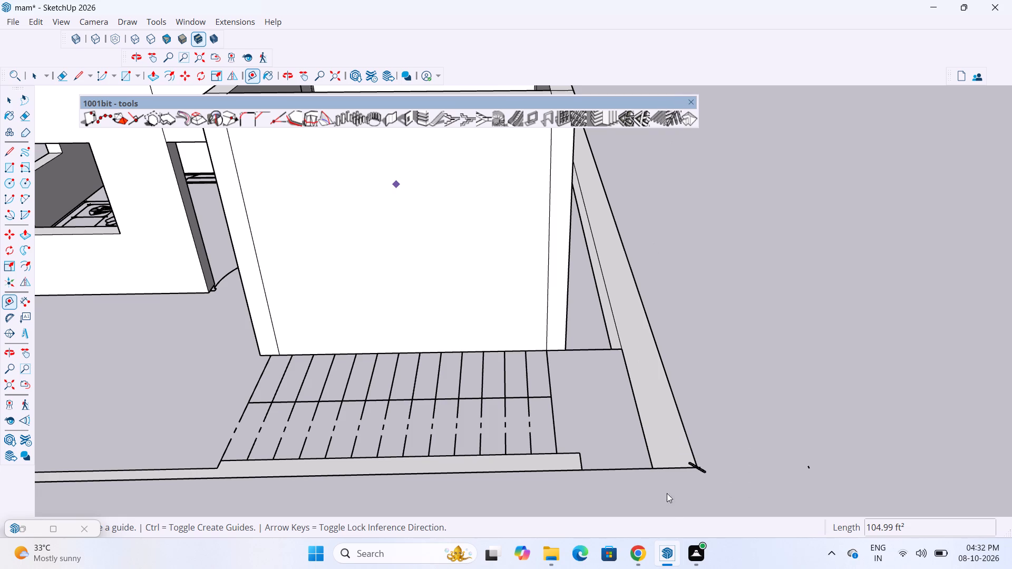
scroll(580, 345, "down", 3)
left_click(728, 321)
key("t")
scroll(586, 353, "down", 3)
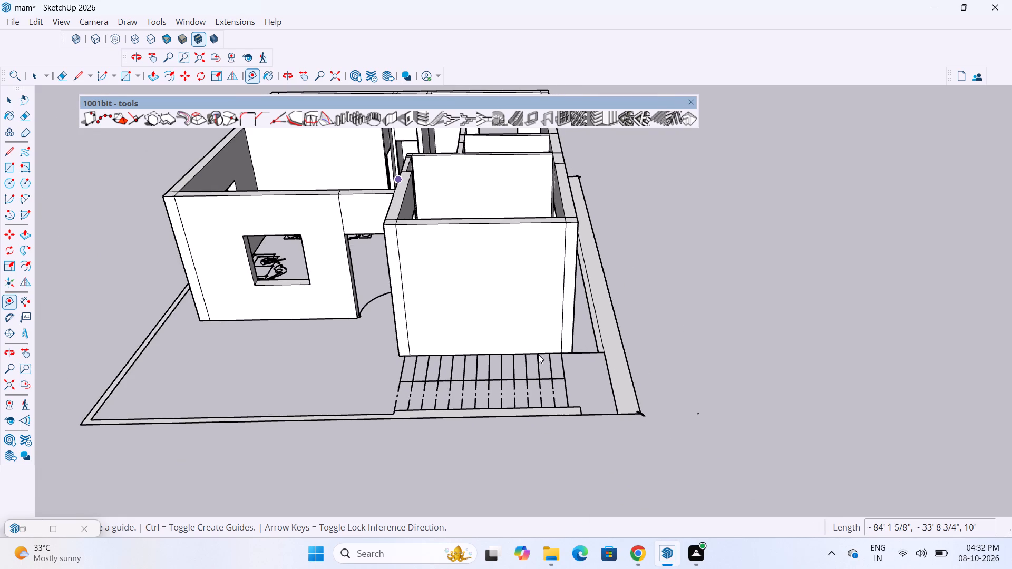
left_click(538, 354)
left_click(701, 280)
Close the floating 1001bit tools palette.
left_click(690, 102)
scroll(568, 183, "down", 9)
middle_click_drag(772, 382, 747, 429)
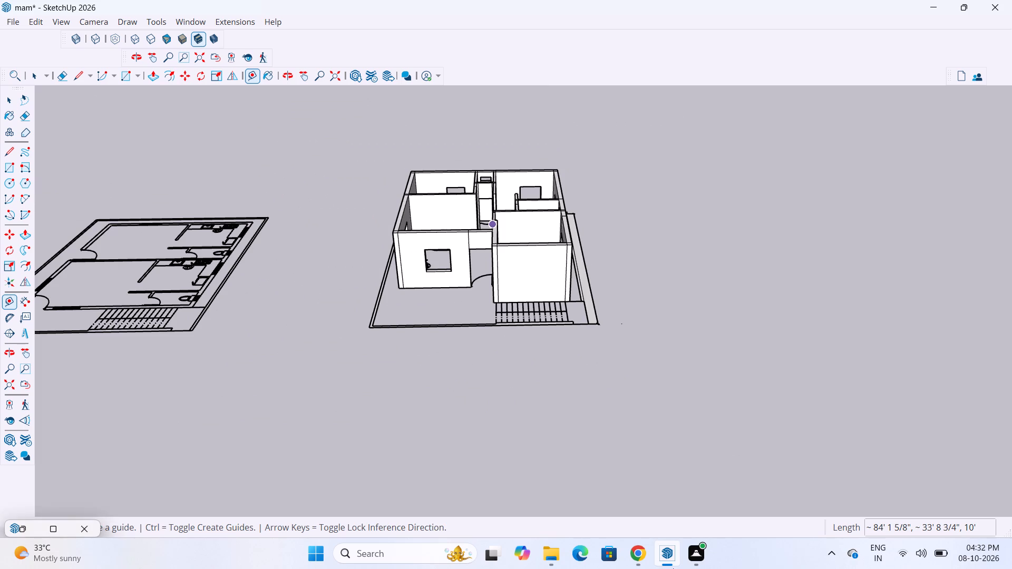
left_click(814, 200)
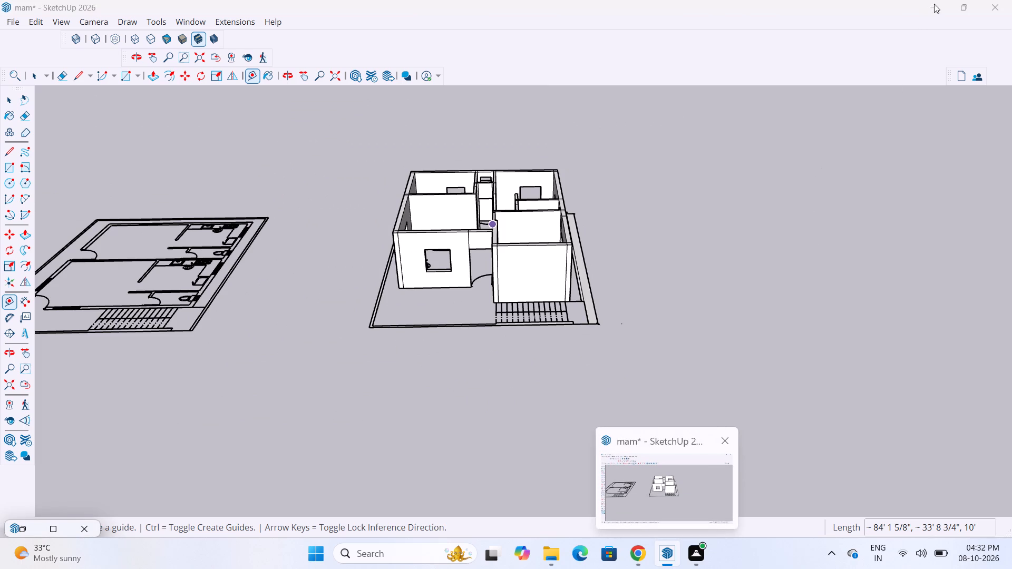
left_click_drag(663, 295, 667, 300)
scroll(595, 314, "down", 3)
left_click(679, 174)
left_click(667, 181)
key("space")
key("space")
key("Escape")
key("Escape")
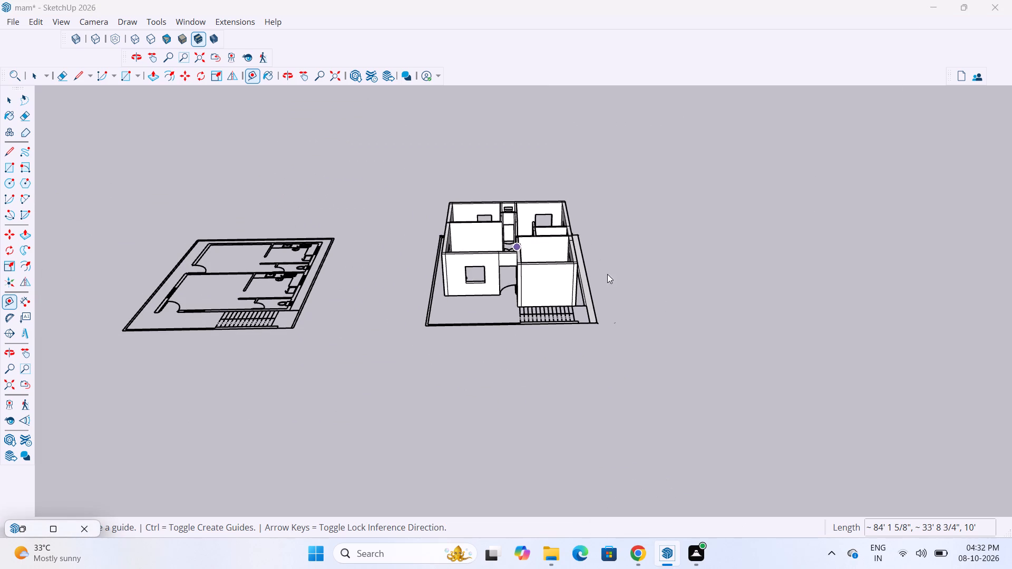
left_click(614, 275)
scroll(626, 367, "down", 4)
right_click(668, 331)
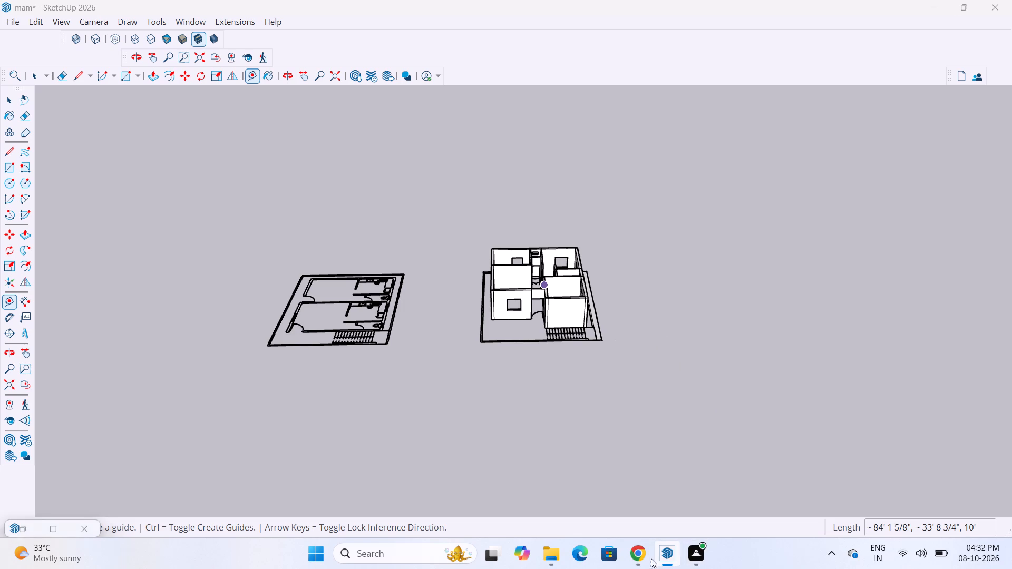
Switch to Chrome with the Asian Paints Decorpro plugins page.
left_click(641, 558)
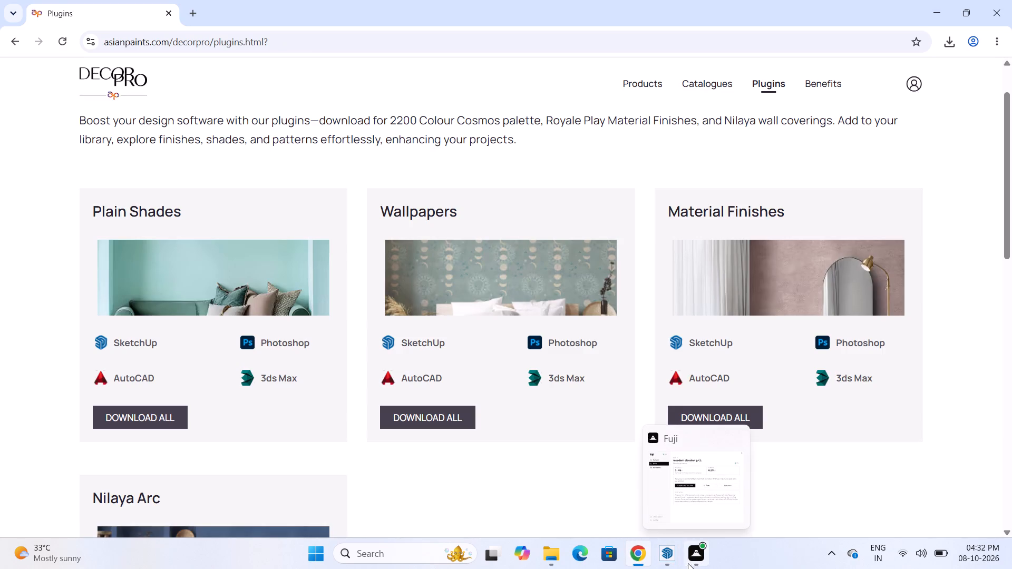
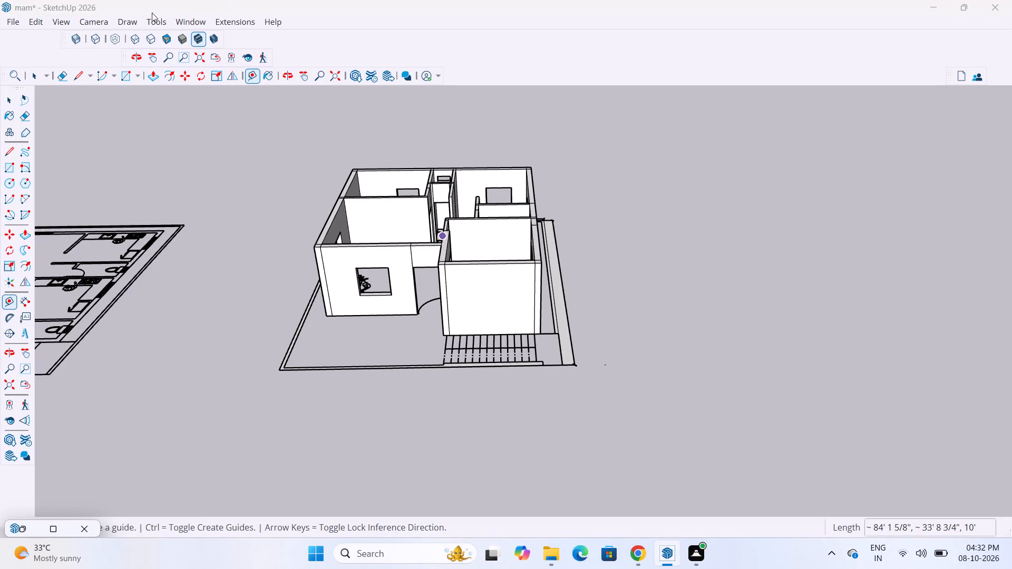
Restore and close the minimised Build Staircase 2 settings window.
left_click(56, 19)
left_click(13, 26)
key("space")
key("space")
left_click(52, 535)
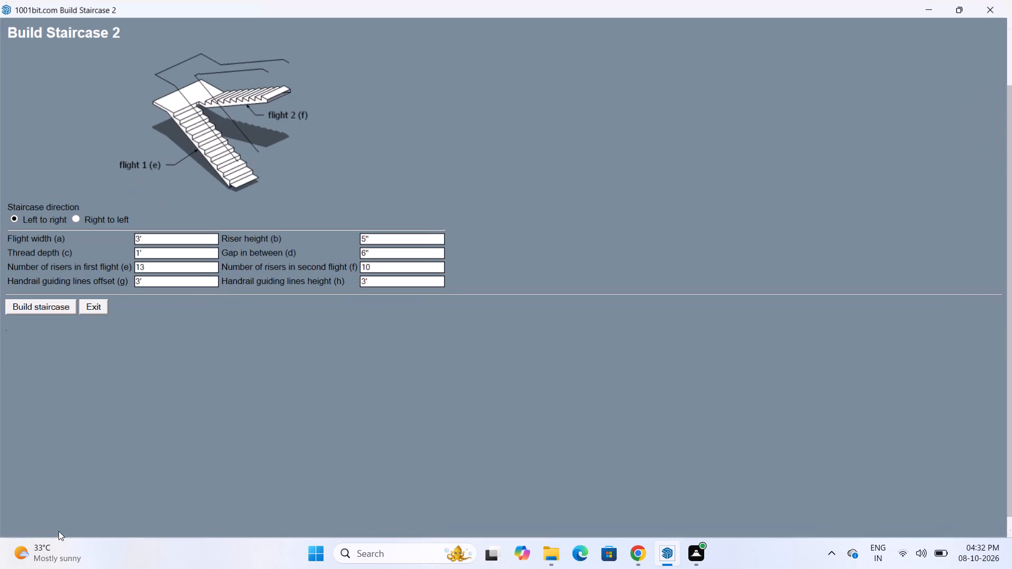
left_click(992, 8)
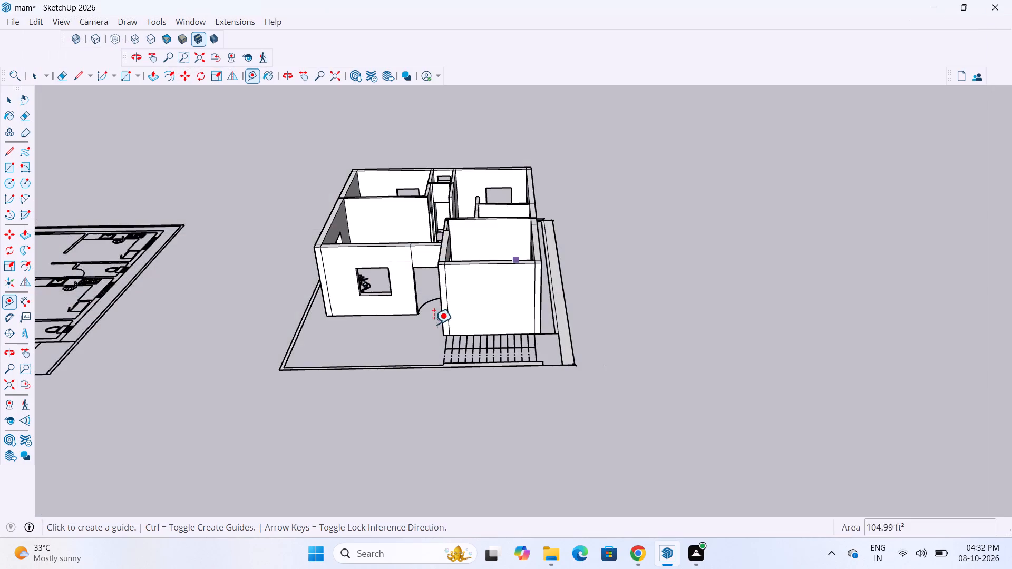
Measure the width of the house-side flight on the stair plan, from the house wall to the dividing line, with the Tape Measure.
scroll(512, 368, "up", 11)
middle_click_drag(541, 331, 551, 377)
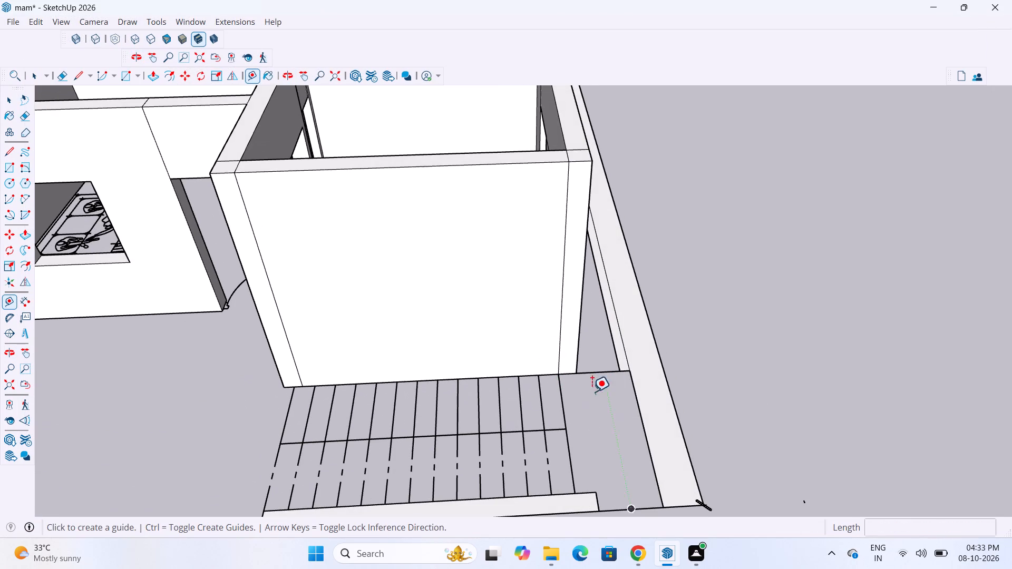
left_click(547, 376)
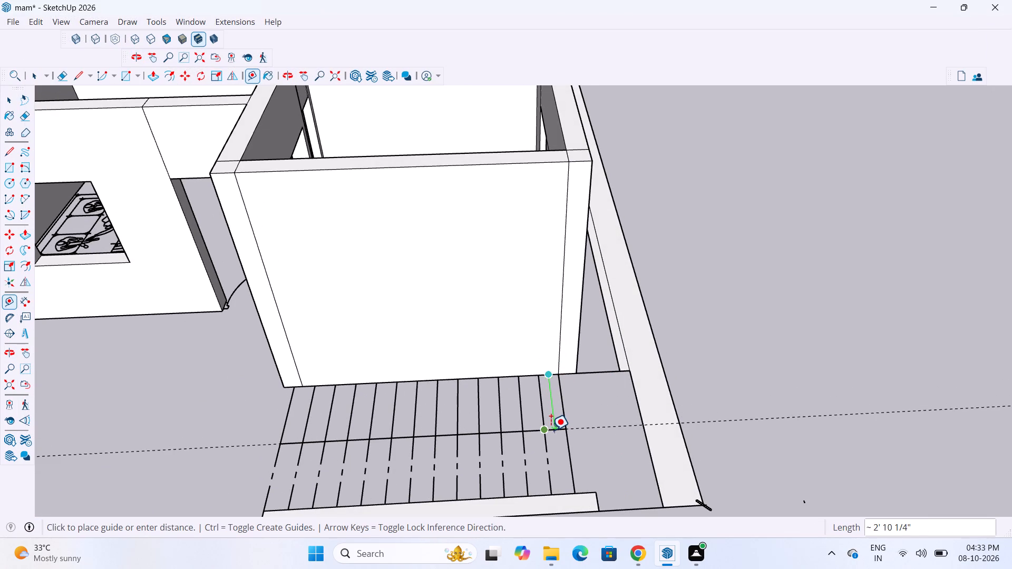
key("space")
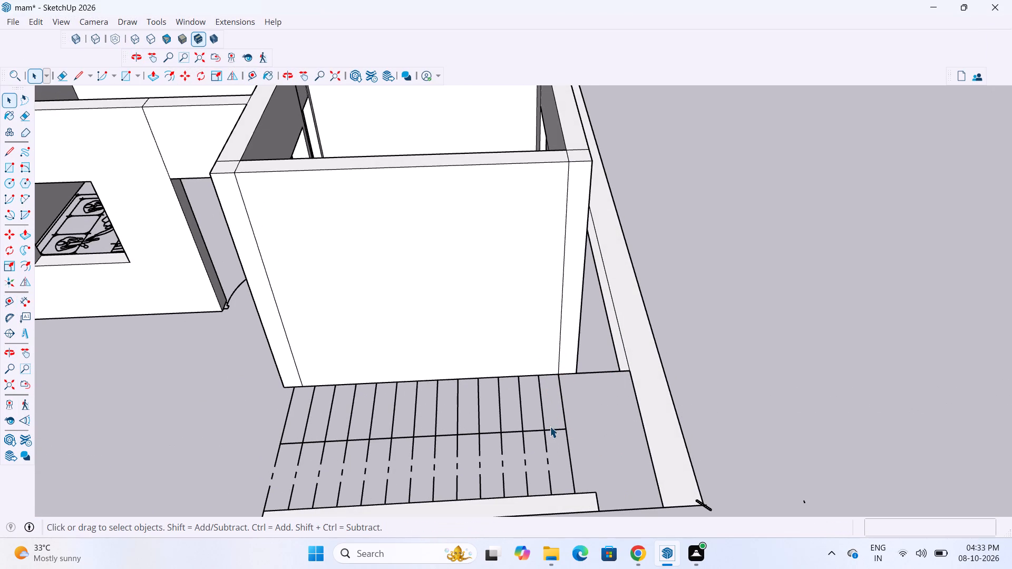
scroll(582, 395, "down", 5)
scroll(582, 445, "up", 4)
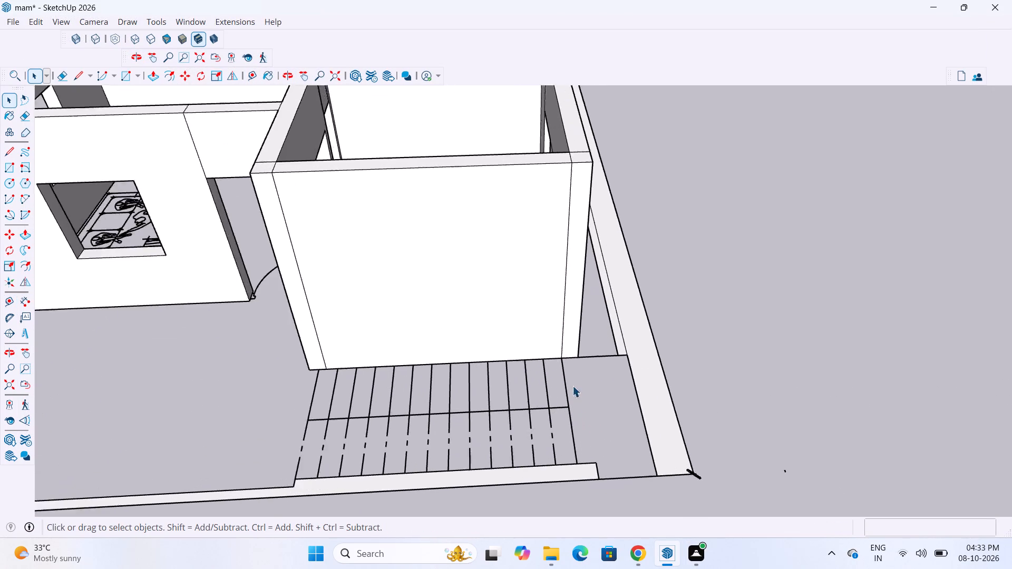
scroll(572, 386, "up", 4)
key("t")
left_click(549, 352)
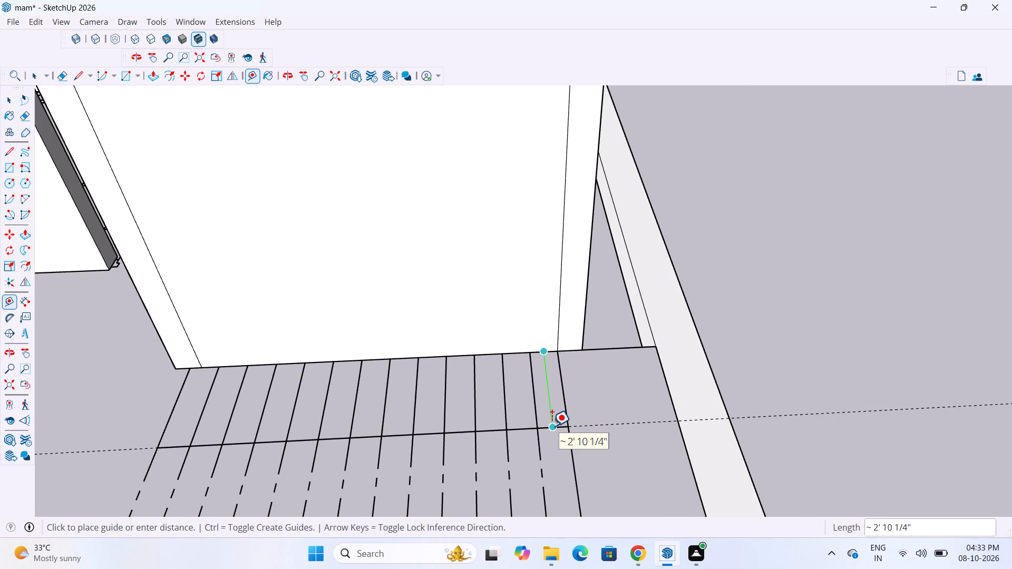
key("space")
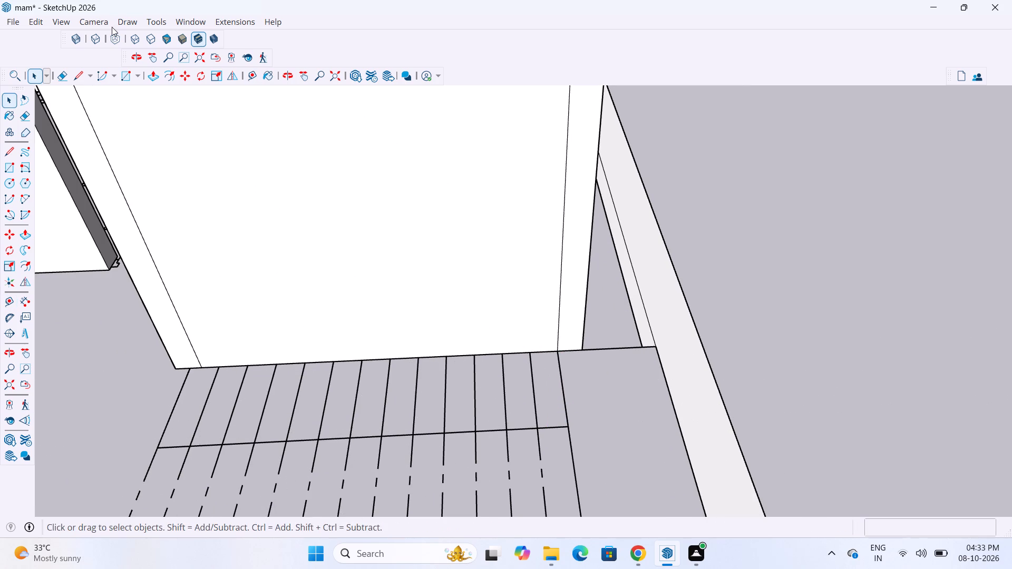
Show the 1001bit - tools toolbar again.
left_click(60, 27)
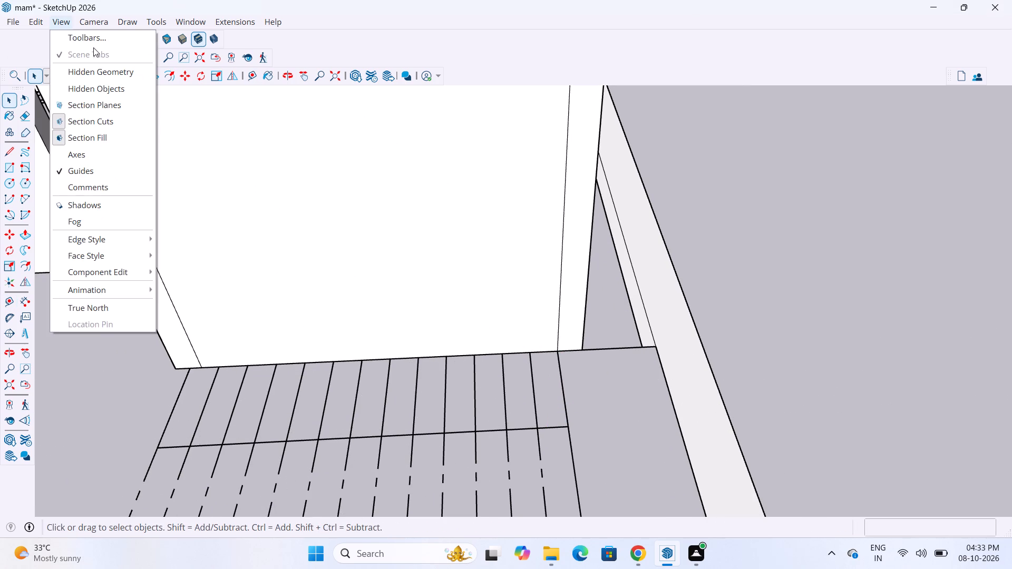
left_click(93, 40)
left_click(386, 207)
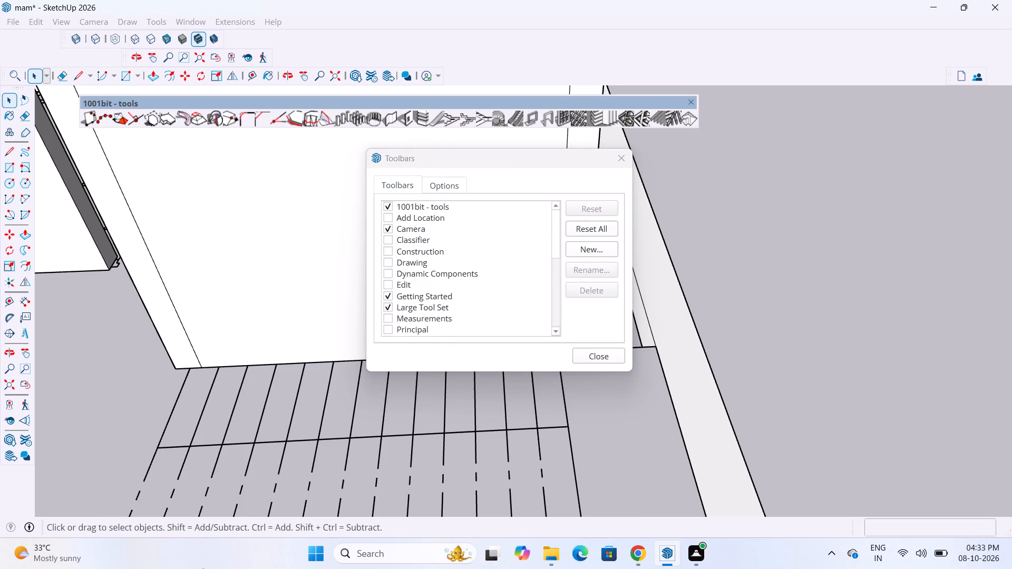
scroll(214, 555, "up", 1)
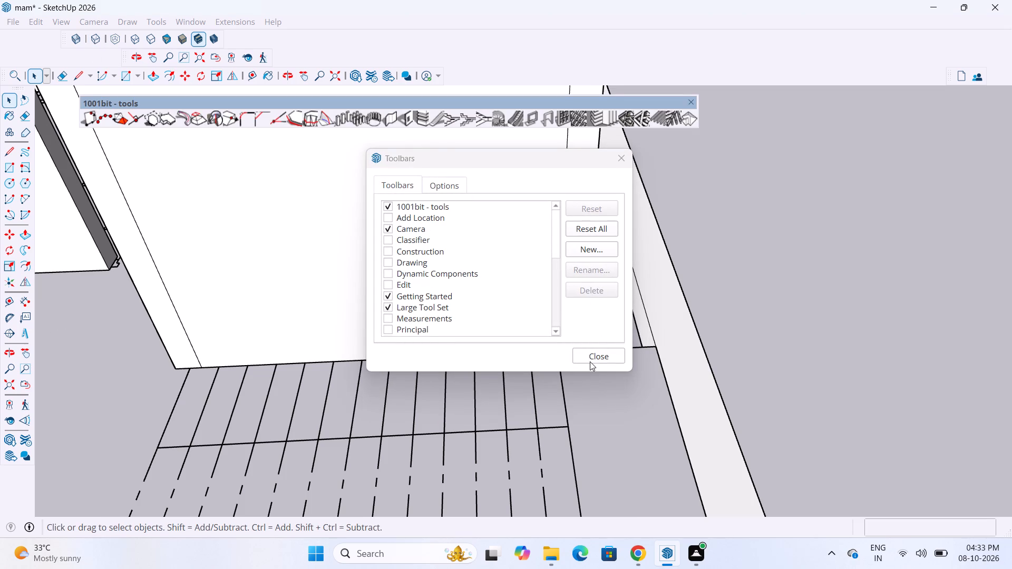
left_click(590, 361)
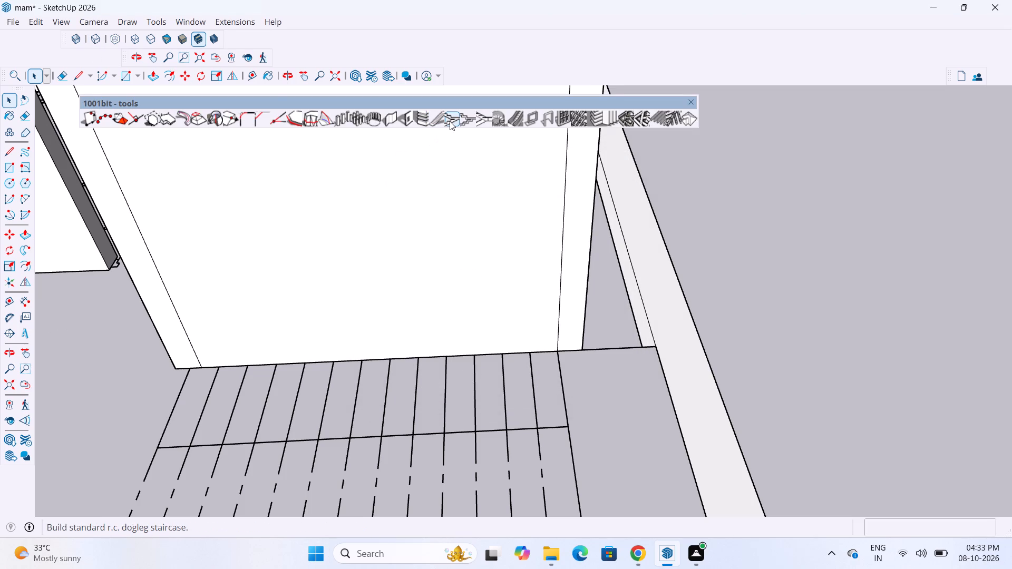
Build a 1001bit dogleg staircase with a flight width of 2'4" on the open ground beside the house, parallel to the stair plan.
left_click(450, 121)
left_click(893, 207)
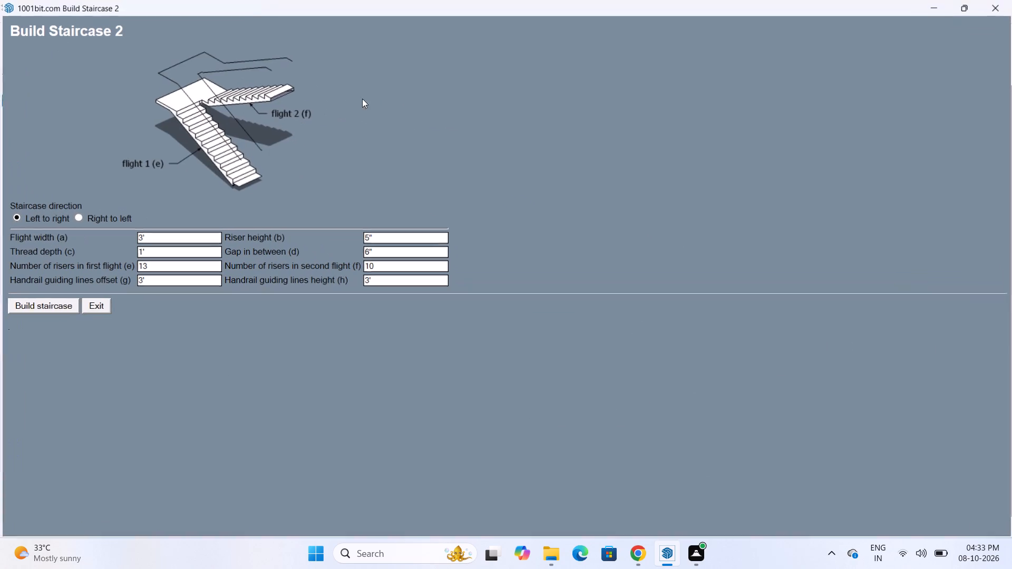
left_click(179, 238)
key("BackSpace")
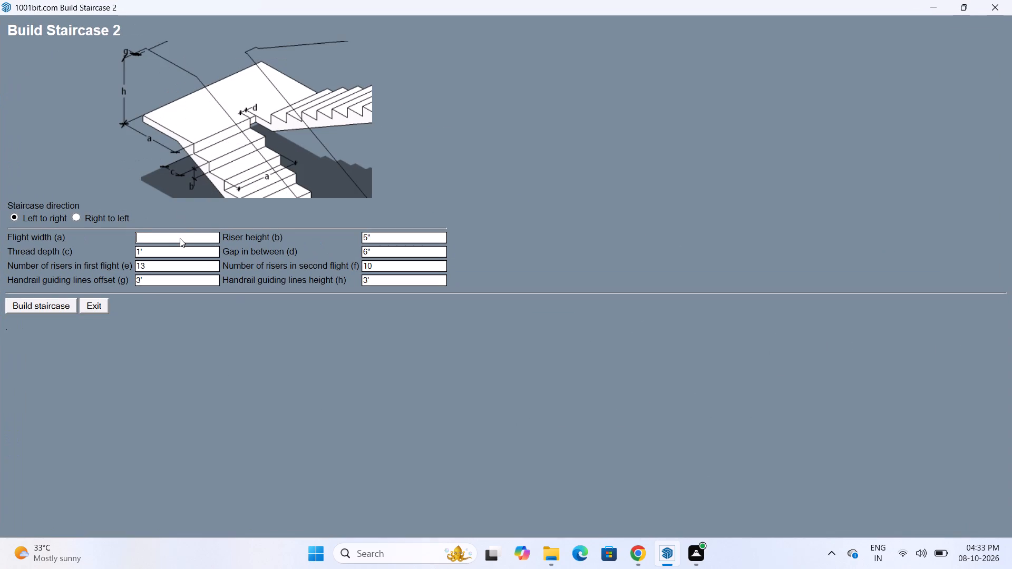
key("2")
type("'4\"")
left_click(61, 308)
scroll(421, 282, "down", 15)
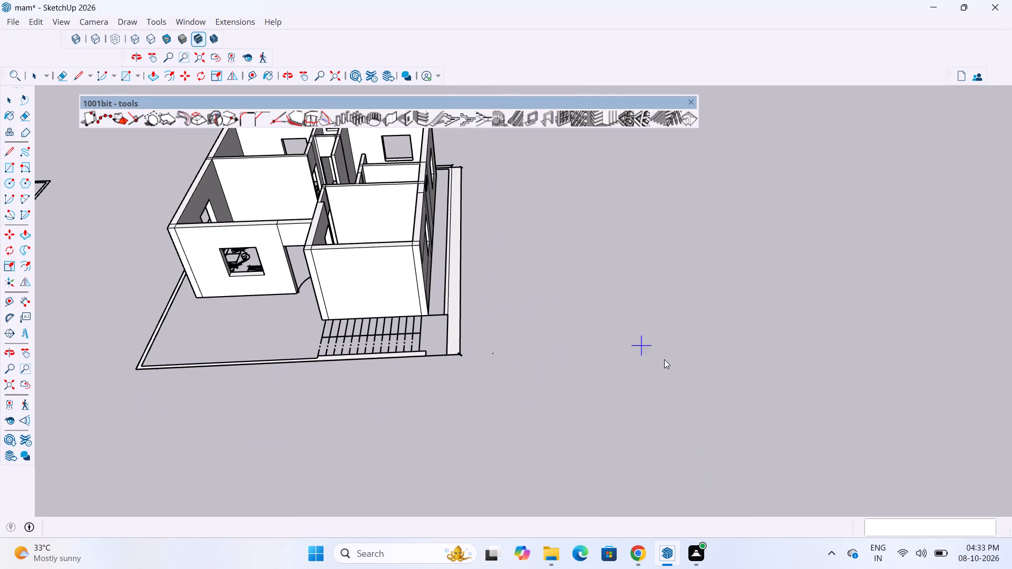
left_click(664, 312)
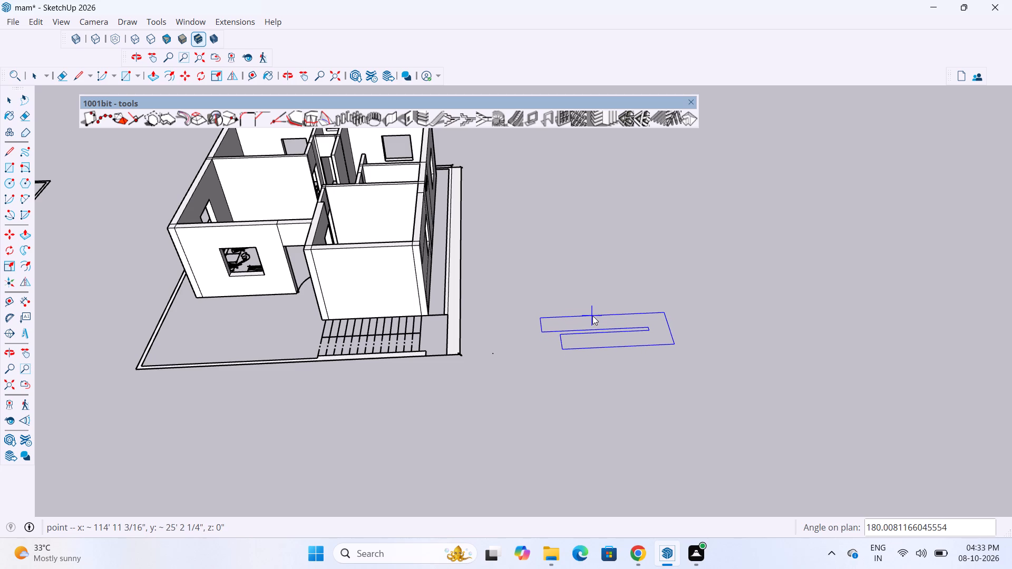
left_click(592, 316)
Select the newly built dogleg staircase beside the house.
scroll(646, 297, "up", 6)
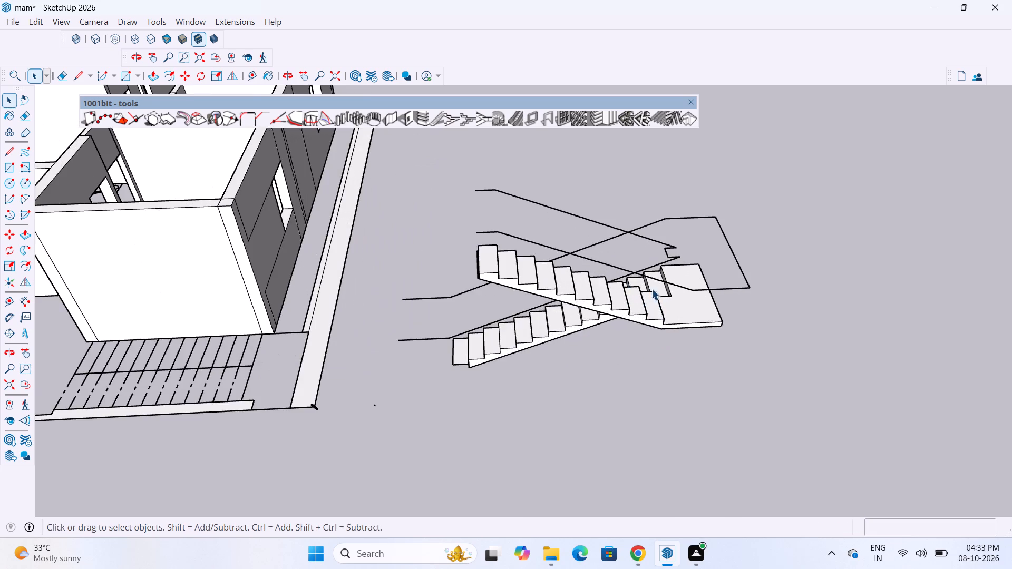
middle_click_drag(674, 291, 670, 307)
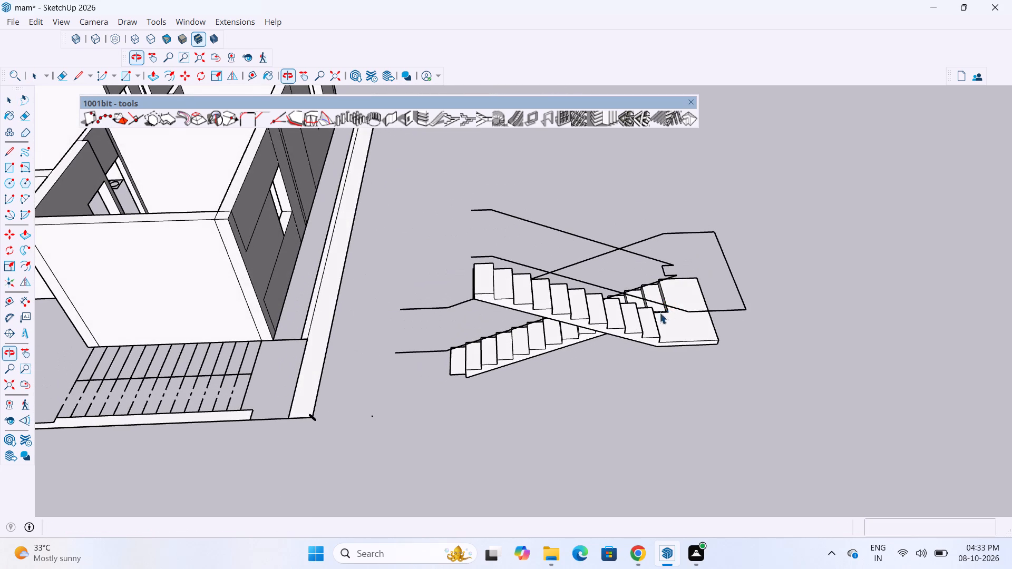
scroll(676, 326, "down", 3)
left_click(692, 330)
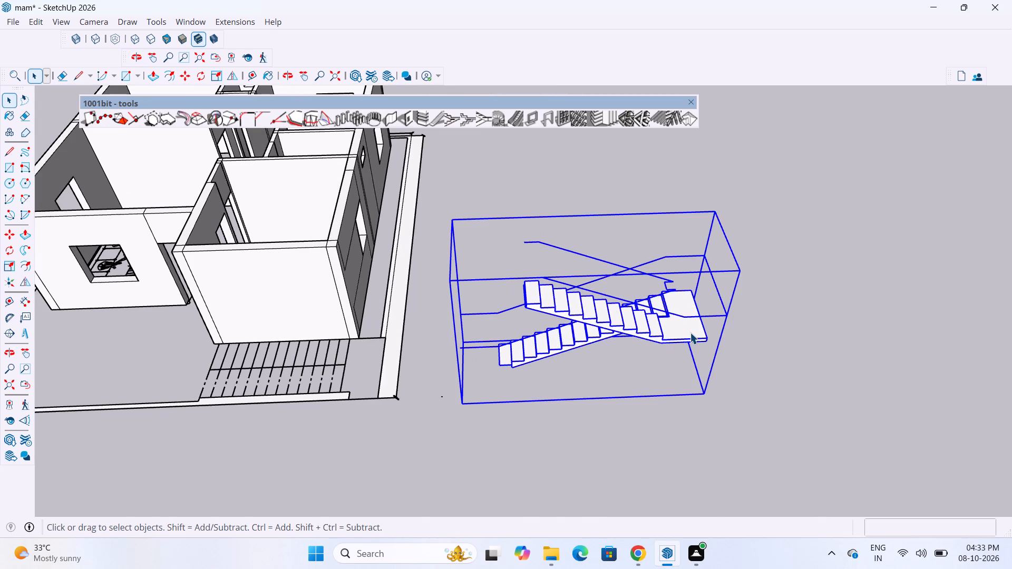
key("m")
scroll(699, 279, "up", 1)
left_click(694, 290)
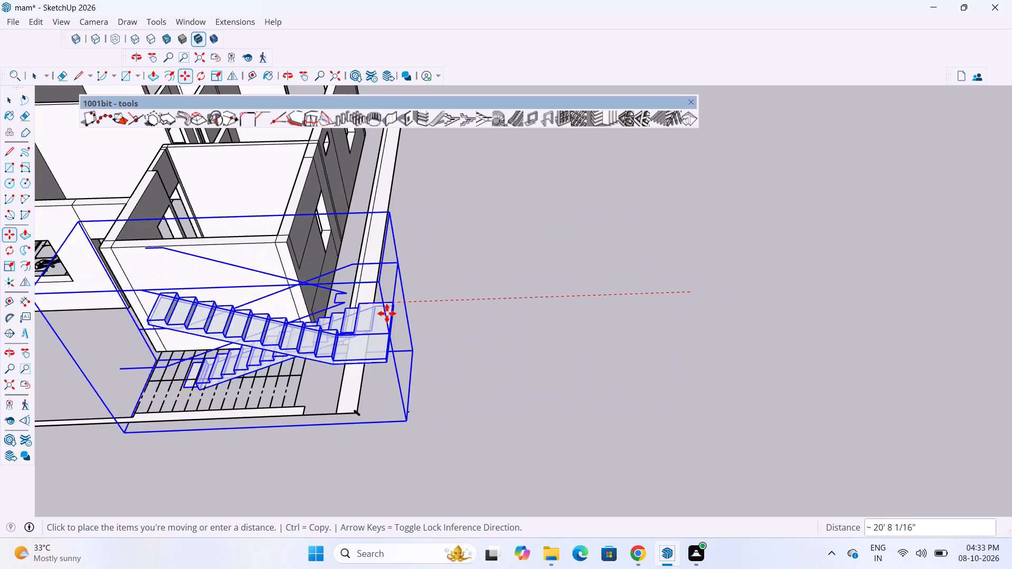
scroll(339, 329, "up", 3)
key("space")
Move the staircase by its landing-end base corner 25' 6 7/16" onto the stair plan's inner corner at the boundary wall.
scroll(772, 377, "down", 2)
middle_click_drag(781, 326, 515, 268)
key("m")
left_click(553, 403)
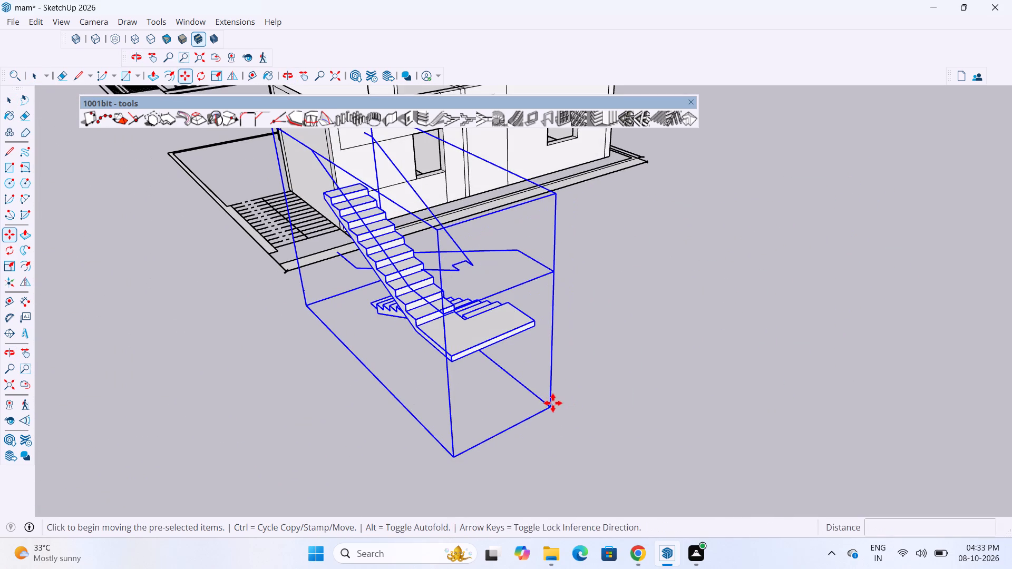
scroll(367, 243, "up", 4)
middle_click_drag(342, 251, 477, 304)
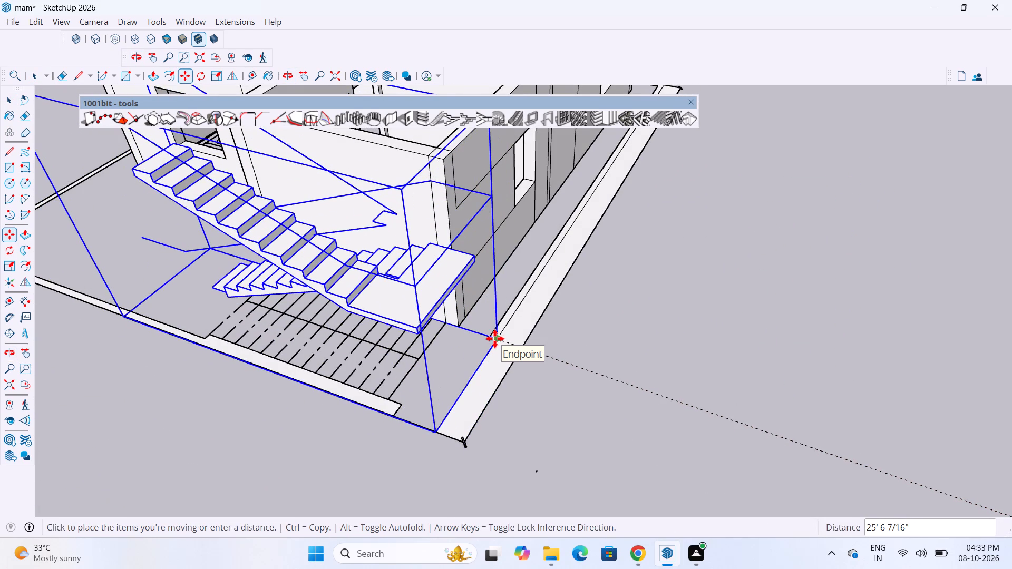
scroll(495, 339, "up", 3)
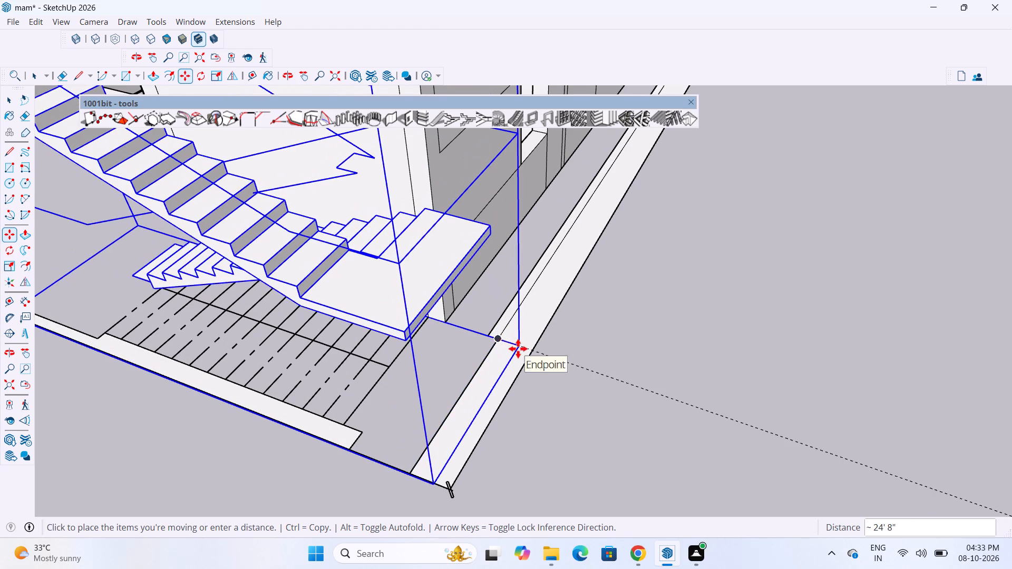
middle_click_drag(518, 349, 553, 345)
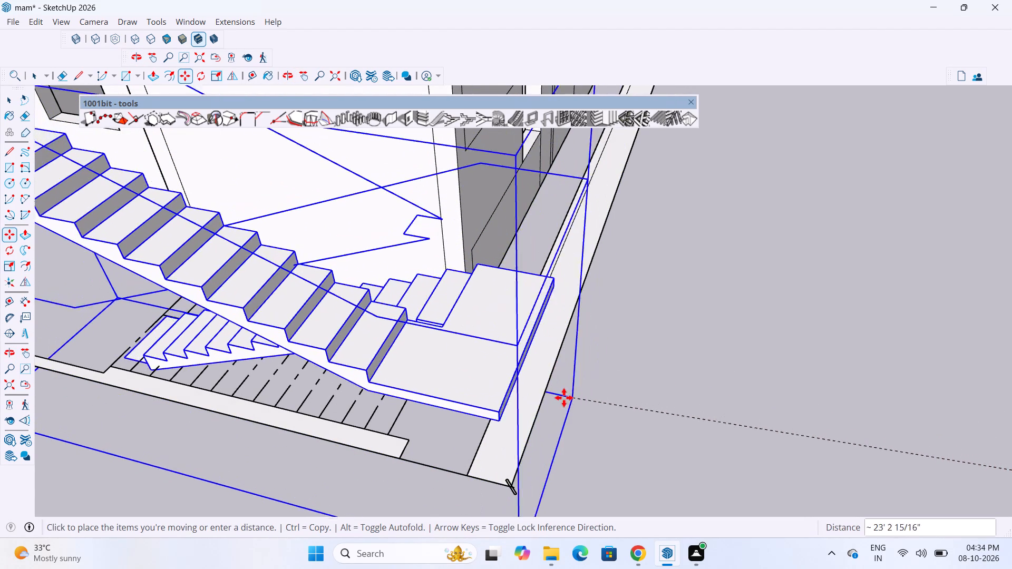
scroll(550, 397, "up", 3)
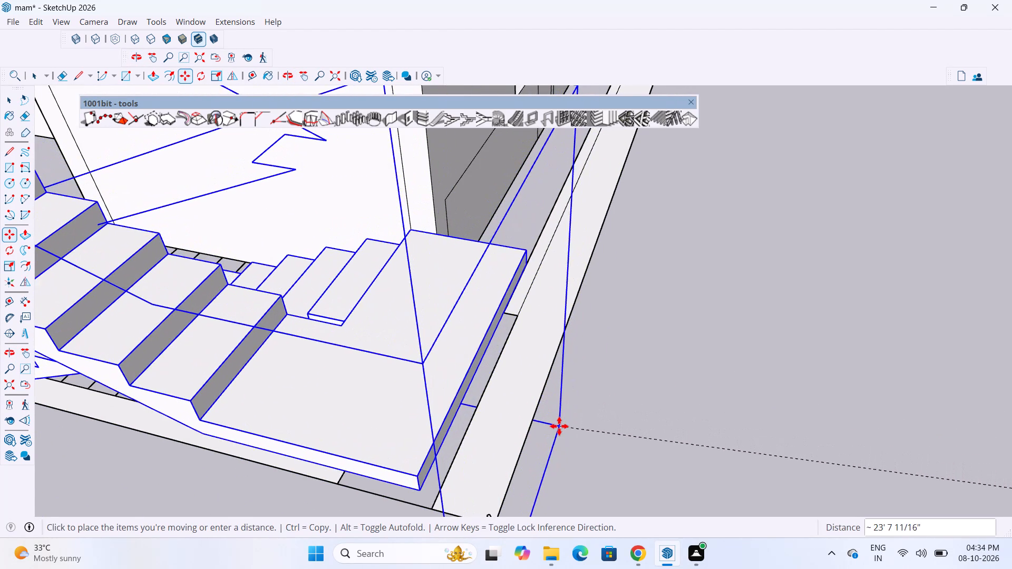
left_click(520, 317)
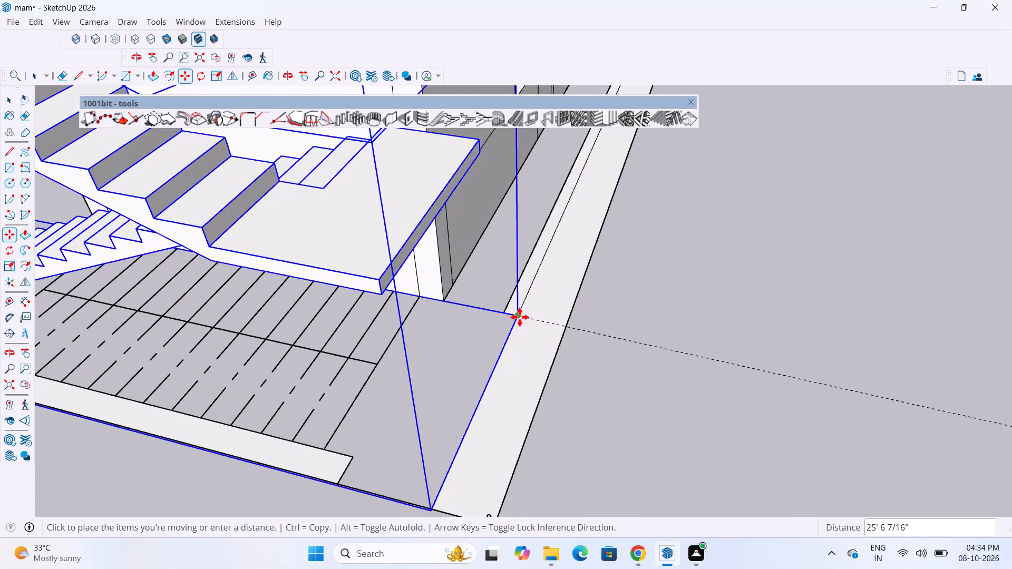
scroll(563, 352, "down", 4)
key("space")
left_click(607, 386)
Examine from several sides how the staircase's flights and landing fit the stair plan, house wall and wall-top height.
middle_click_drag(556, 331, 517, 272)
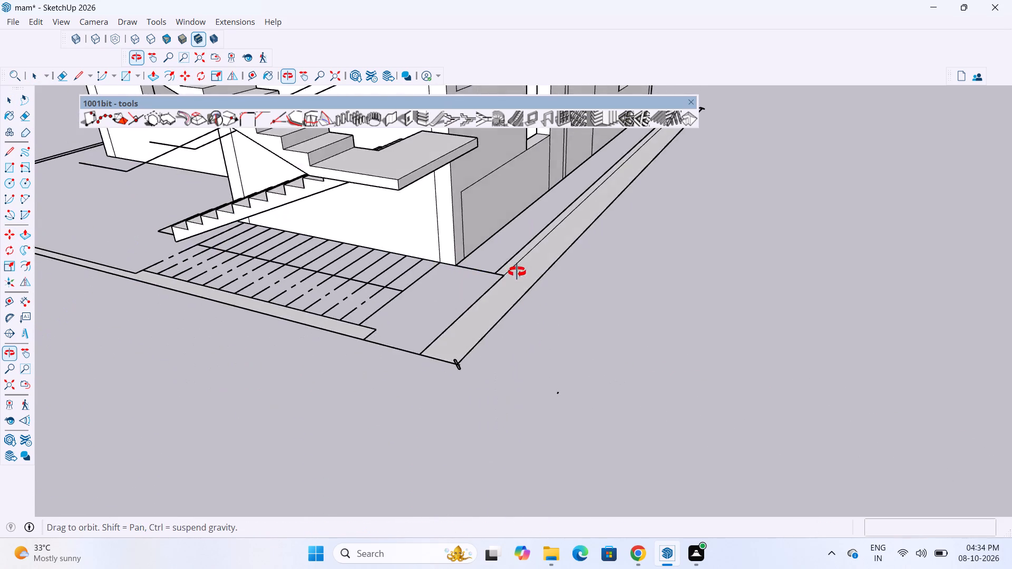
middle_click_drag(517, 272, 625, 297)
scroll(577, 314, "down", 4)
middle_click_drag(590, 231, 498, 172)
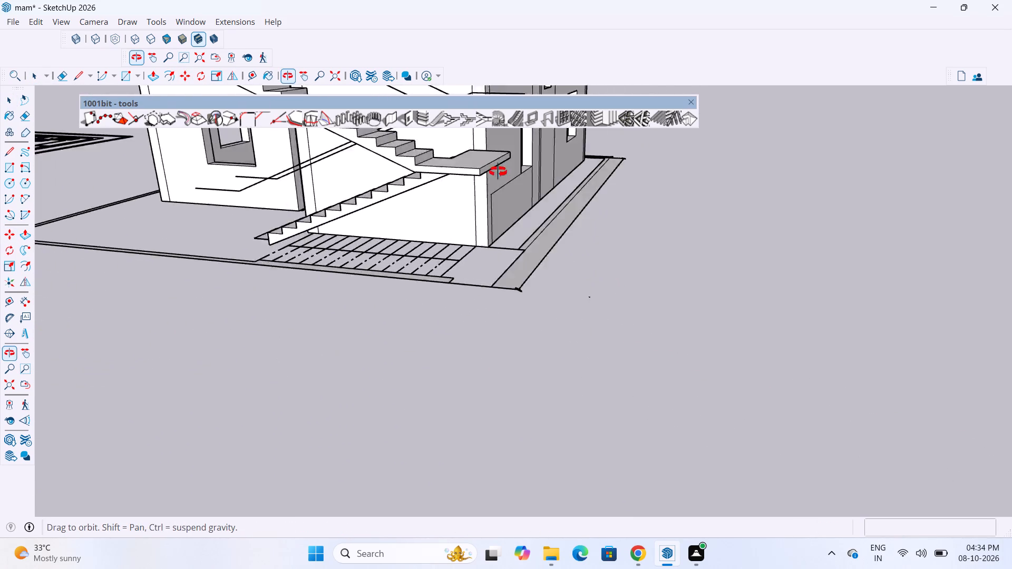
middle_click_drag(498, 172, 455, 250)
scroll(422, 369, "down", 10)
middle_click_drag(422, 344, 458, 197)
scroll(458, 243, "up", 2)
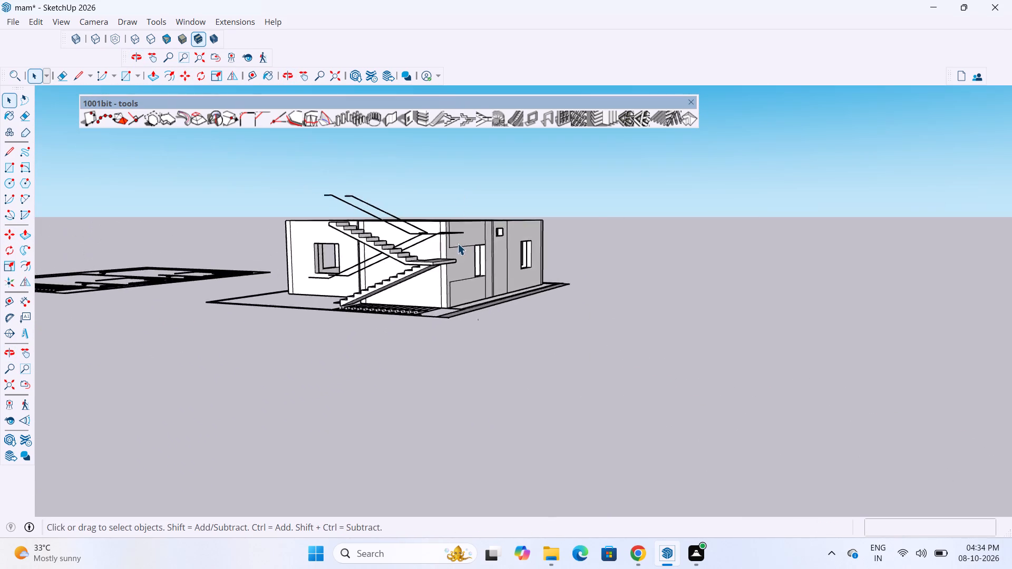
scroll(458, 243, "up", 14)
middle_click_drag(462, 238, 538, 221)
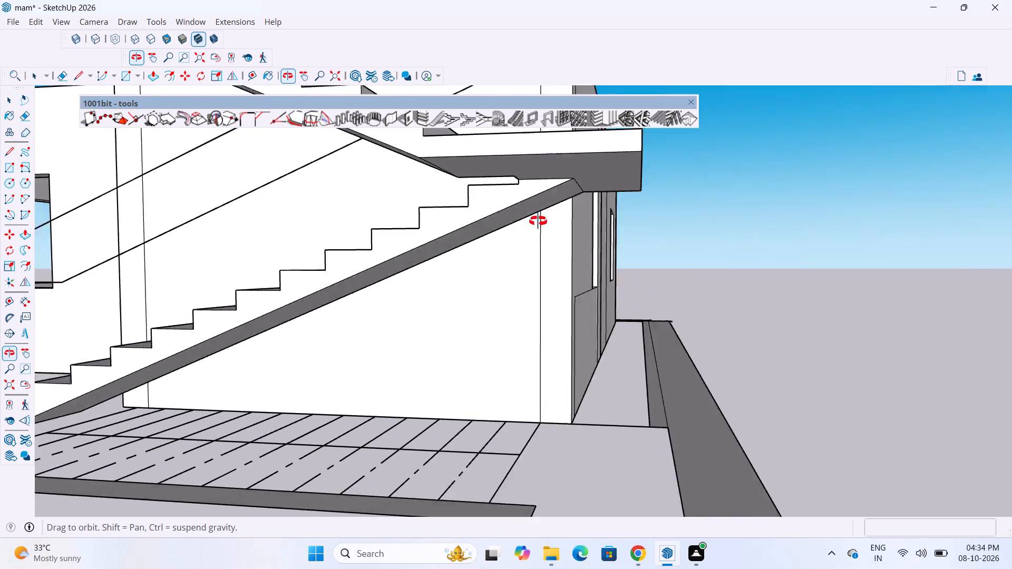
middle_click_drag(538, 221, 544, 222)
scroll(483, 305, "down", 4)
middle_click_drag(611, 309, 638, 323)
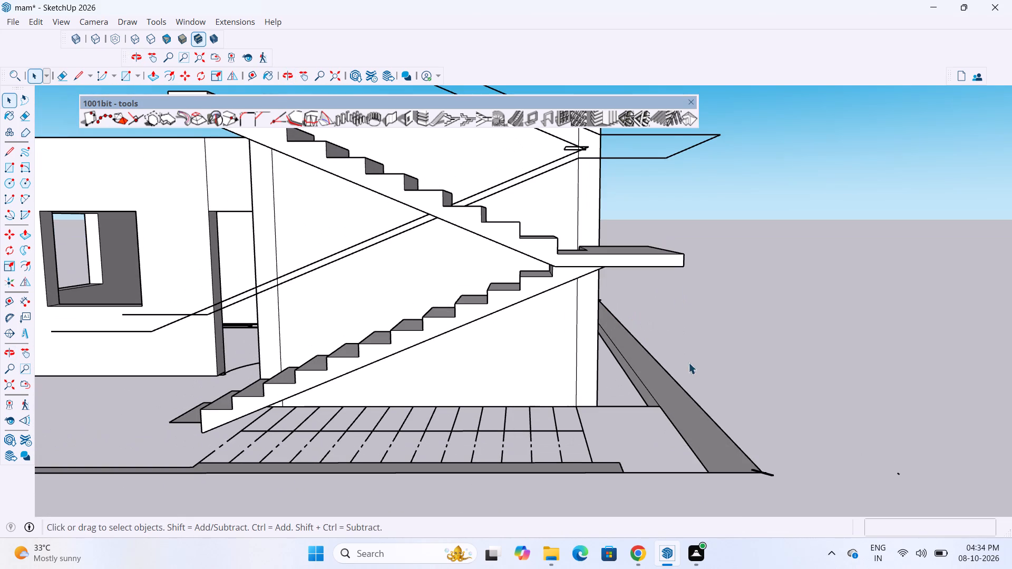
scroll(671, 307, "up", 2)
scroll(597, 318, "down", 11)
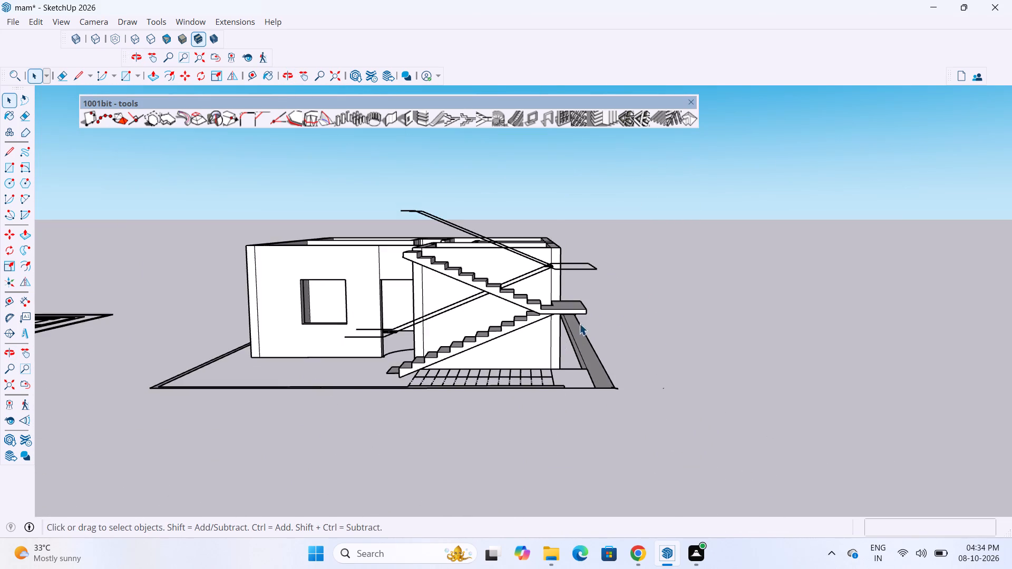
Examine the staircase's landing against the house wall and boundary wall from the front, the side and above.
scroll(581, 321, "up", 7)
middle_click_drag(575, 301, 515, 310)
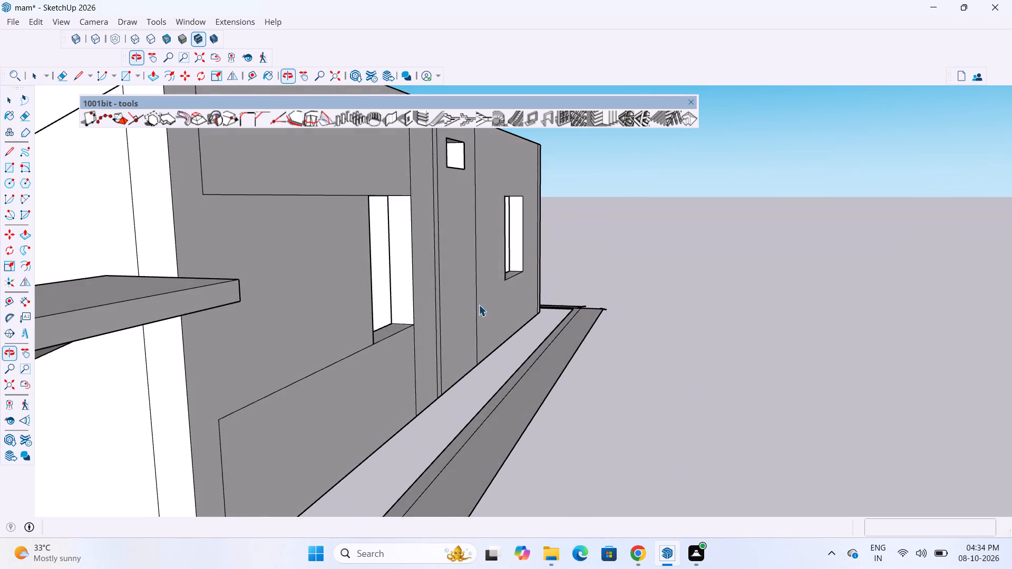
scroll(463, 302, "down", 4)
middle_click_drag(387, 288, 432, 309)
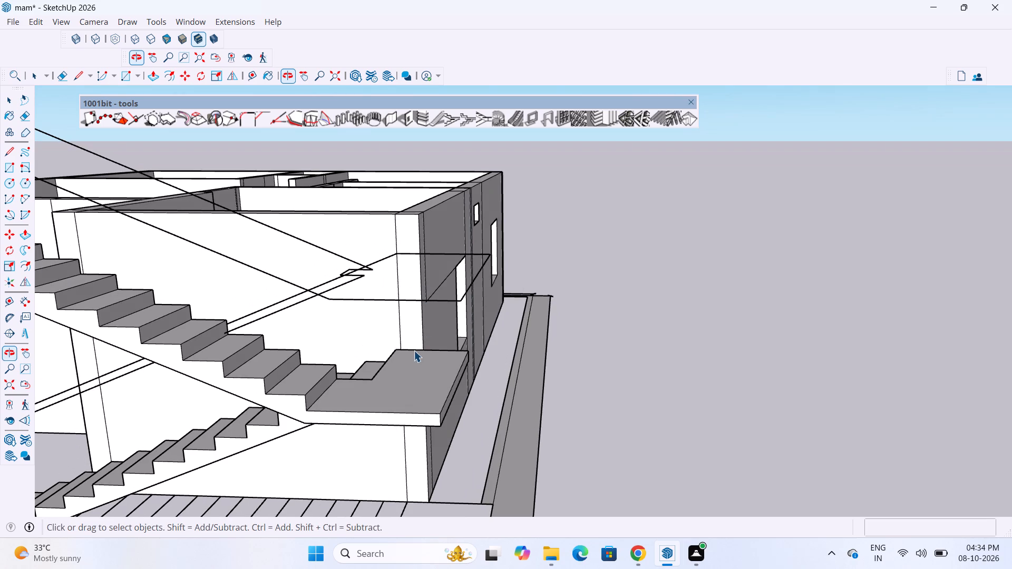
scroll(586, 309, "down", 3)
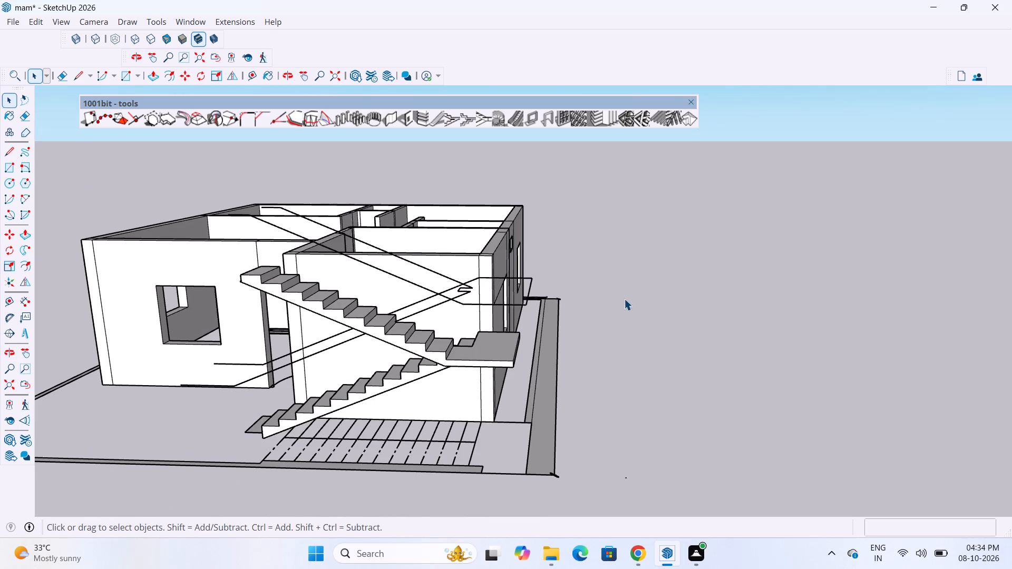
middle_click_drag(518, 306, 479, 308)
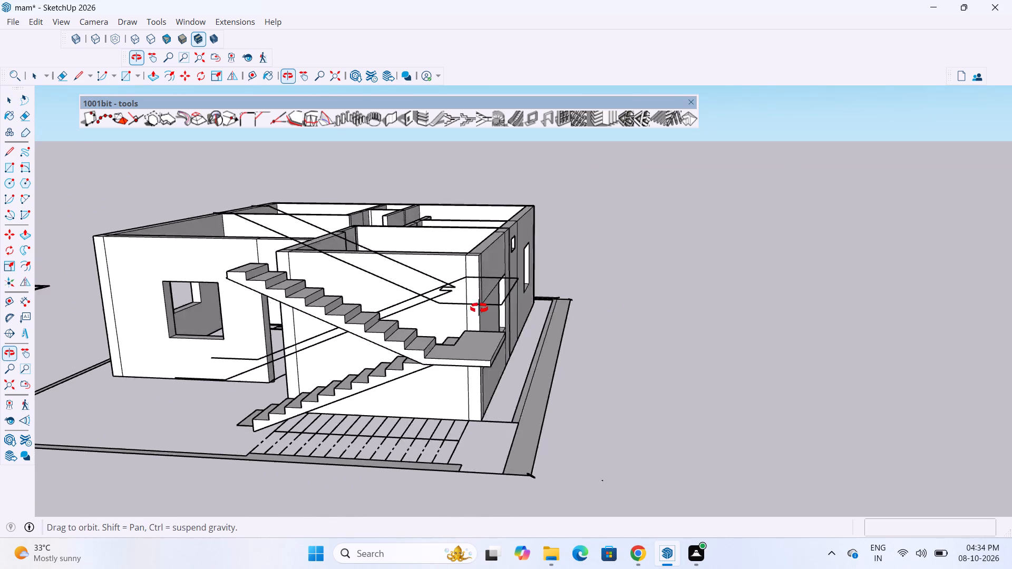
middle_click_drag(479, 308, 184, 455)
scroll(361, 355, "up", 3)
middle_click_drag(487, 361, 442, 385)
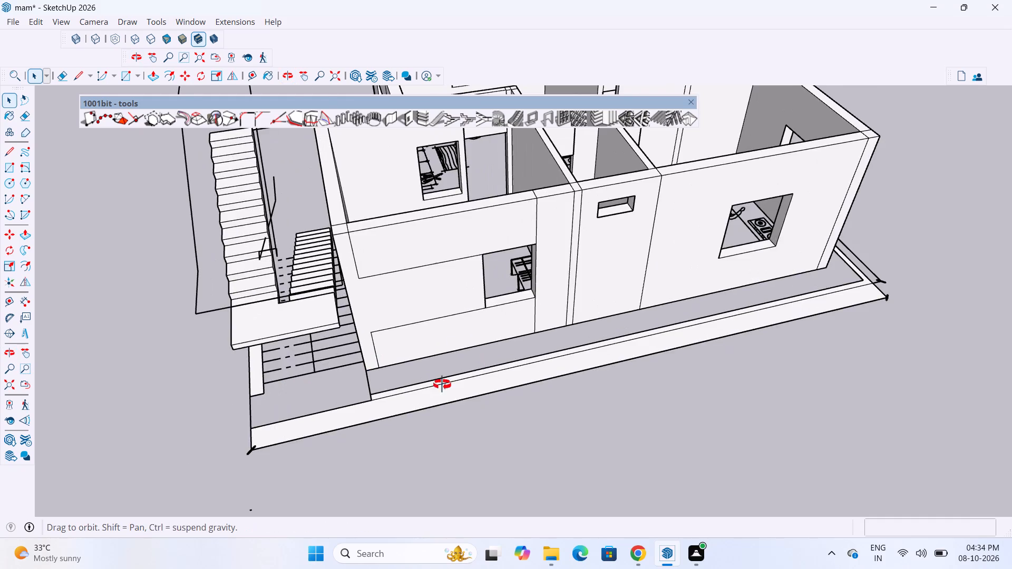
middle_click_drag(442, 385, 287, 419)
scroll(264, 271, "up", 3)
middle_click_drag(401, 371, 350, 388)
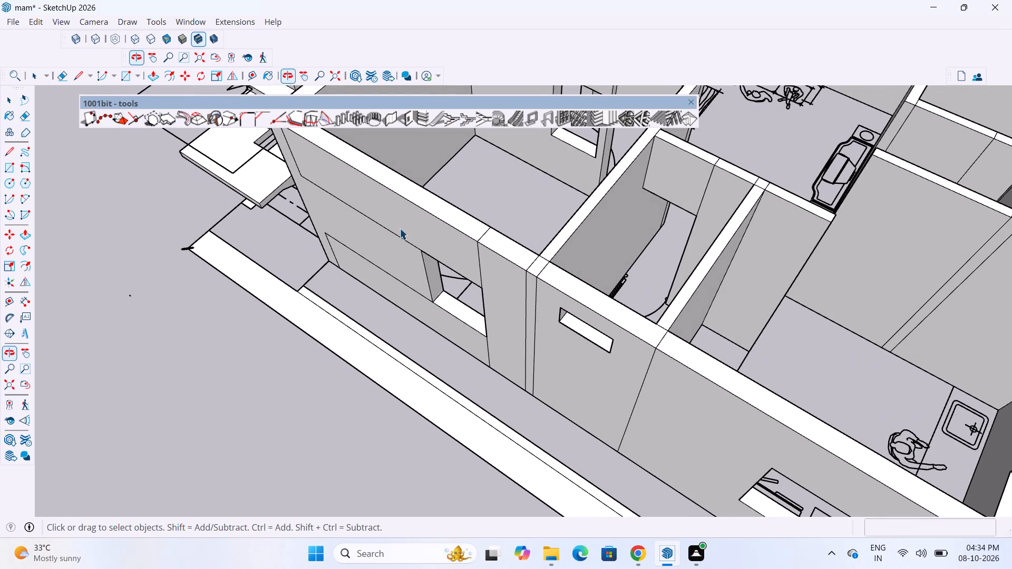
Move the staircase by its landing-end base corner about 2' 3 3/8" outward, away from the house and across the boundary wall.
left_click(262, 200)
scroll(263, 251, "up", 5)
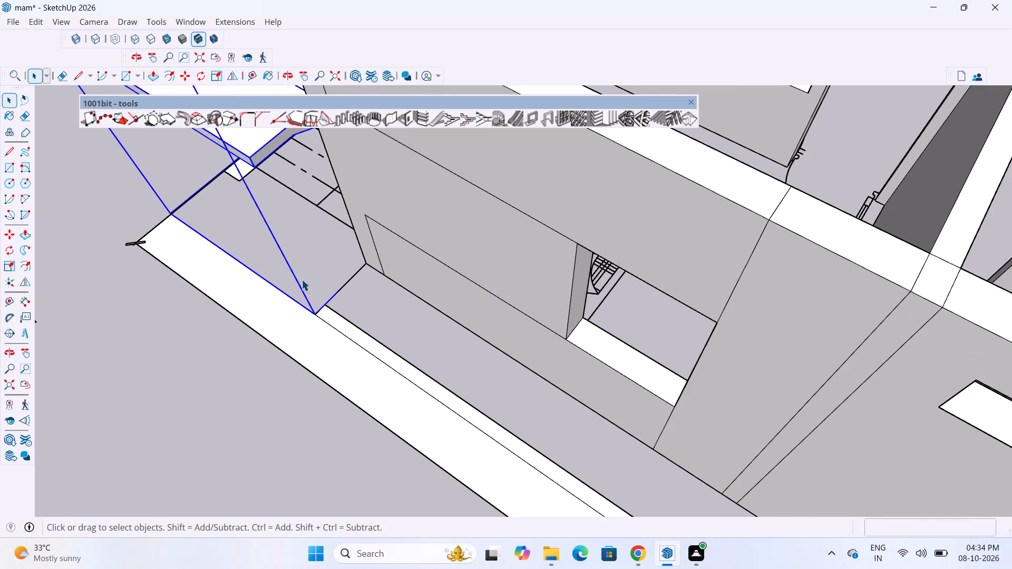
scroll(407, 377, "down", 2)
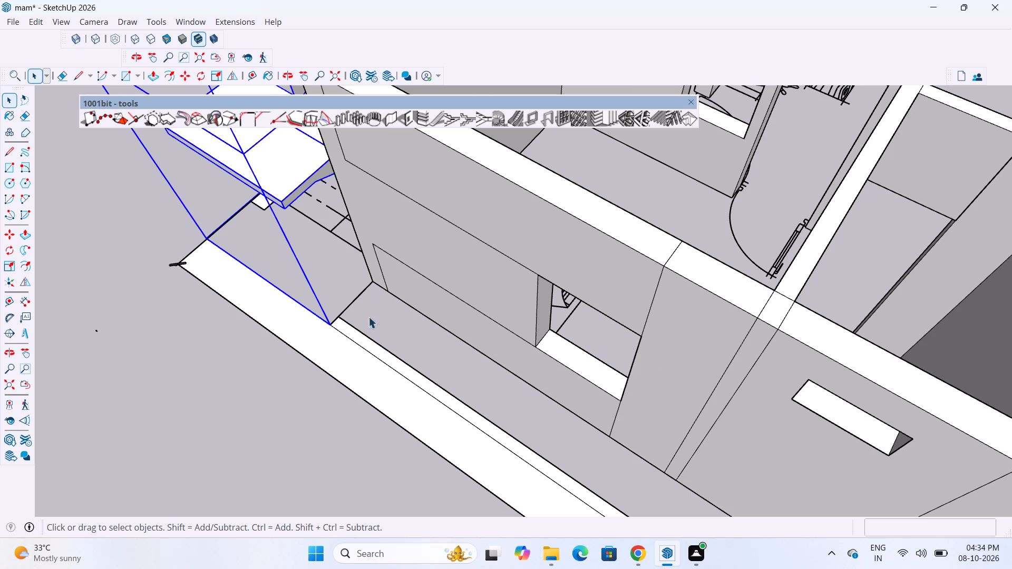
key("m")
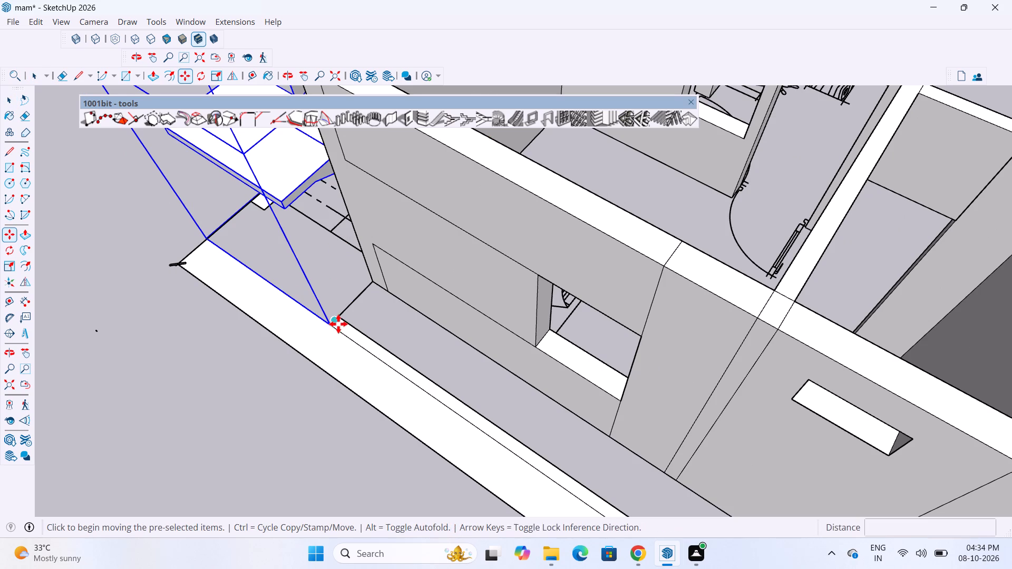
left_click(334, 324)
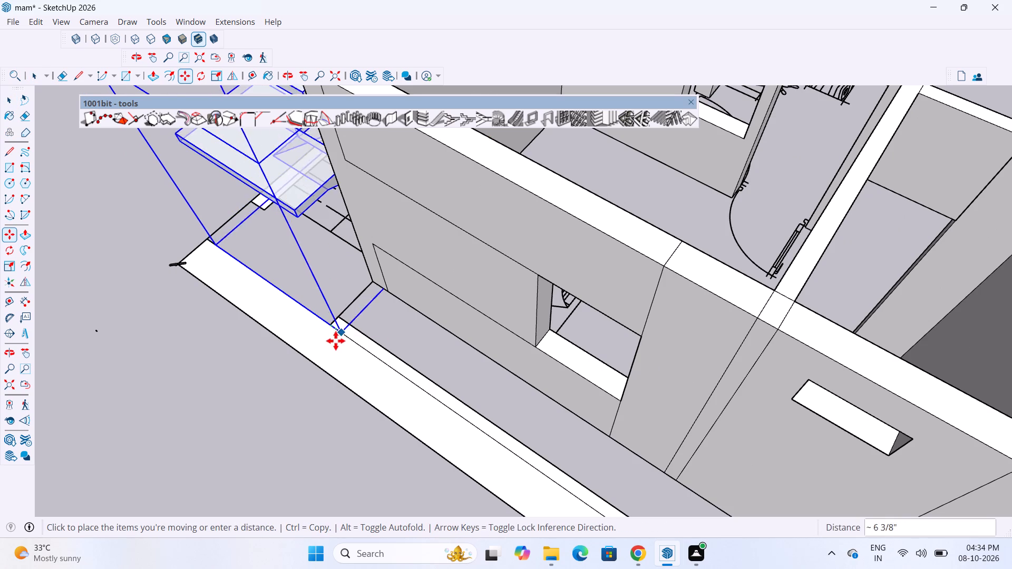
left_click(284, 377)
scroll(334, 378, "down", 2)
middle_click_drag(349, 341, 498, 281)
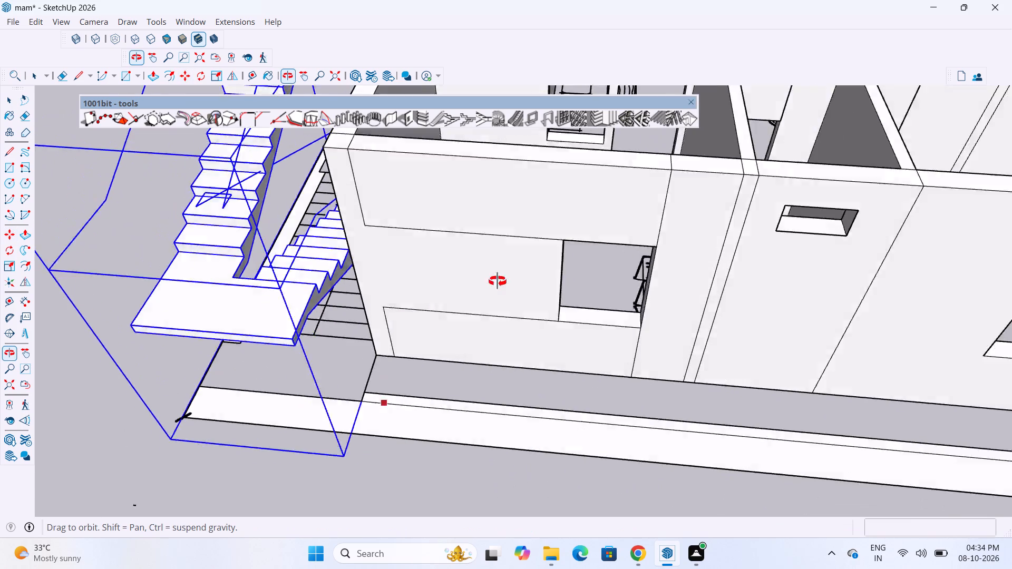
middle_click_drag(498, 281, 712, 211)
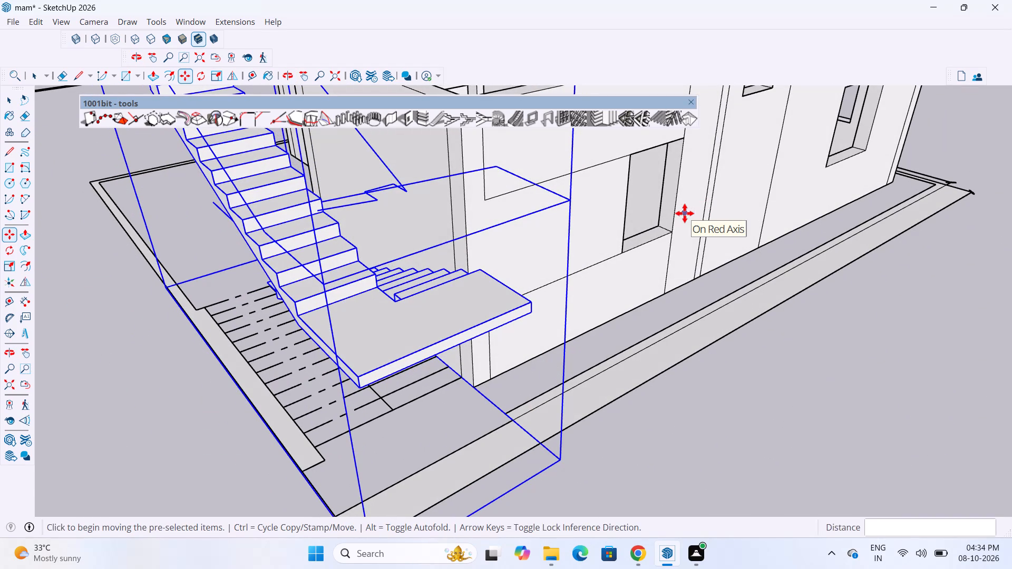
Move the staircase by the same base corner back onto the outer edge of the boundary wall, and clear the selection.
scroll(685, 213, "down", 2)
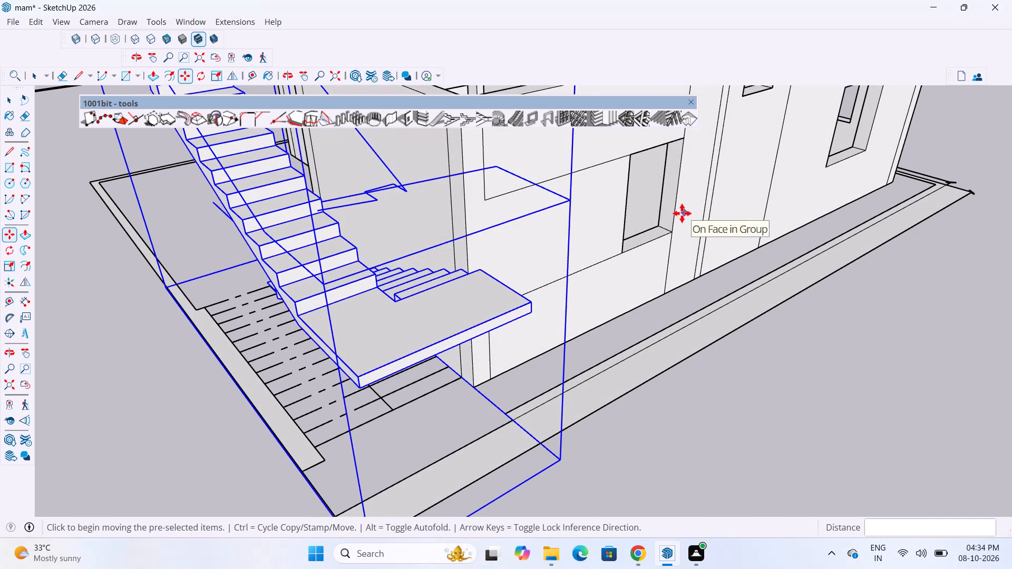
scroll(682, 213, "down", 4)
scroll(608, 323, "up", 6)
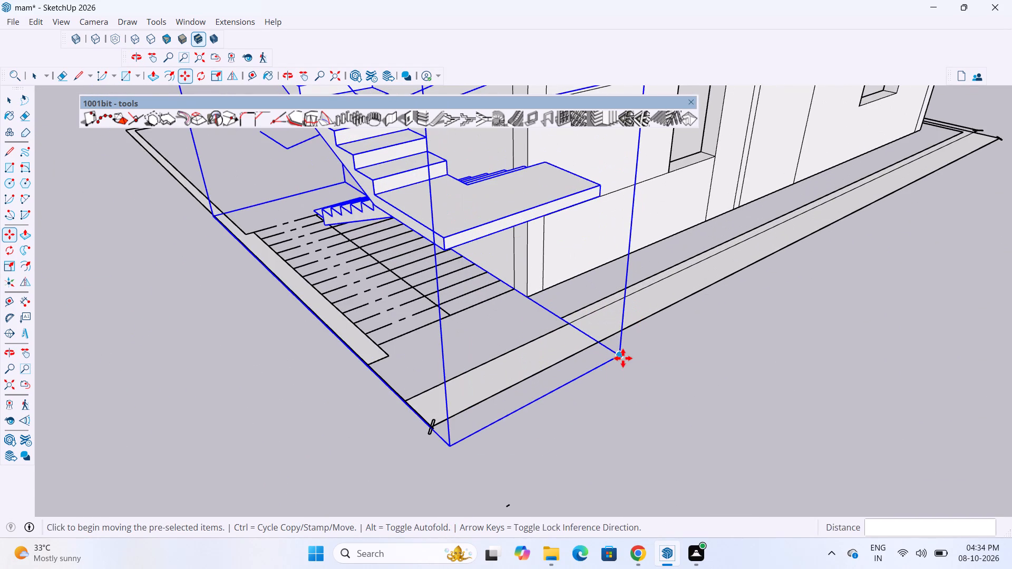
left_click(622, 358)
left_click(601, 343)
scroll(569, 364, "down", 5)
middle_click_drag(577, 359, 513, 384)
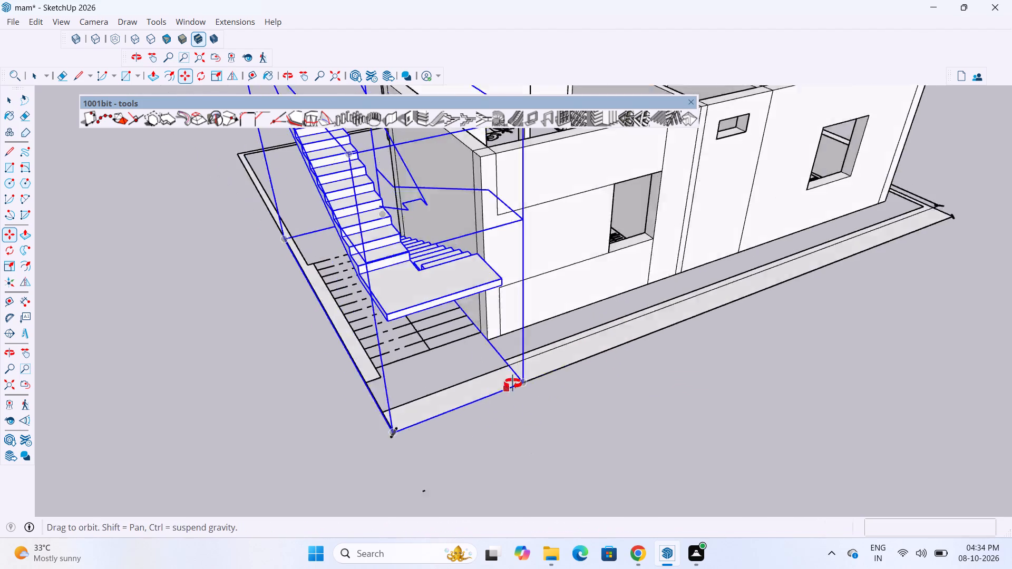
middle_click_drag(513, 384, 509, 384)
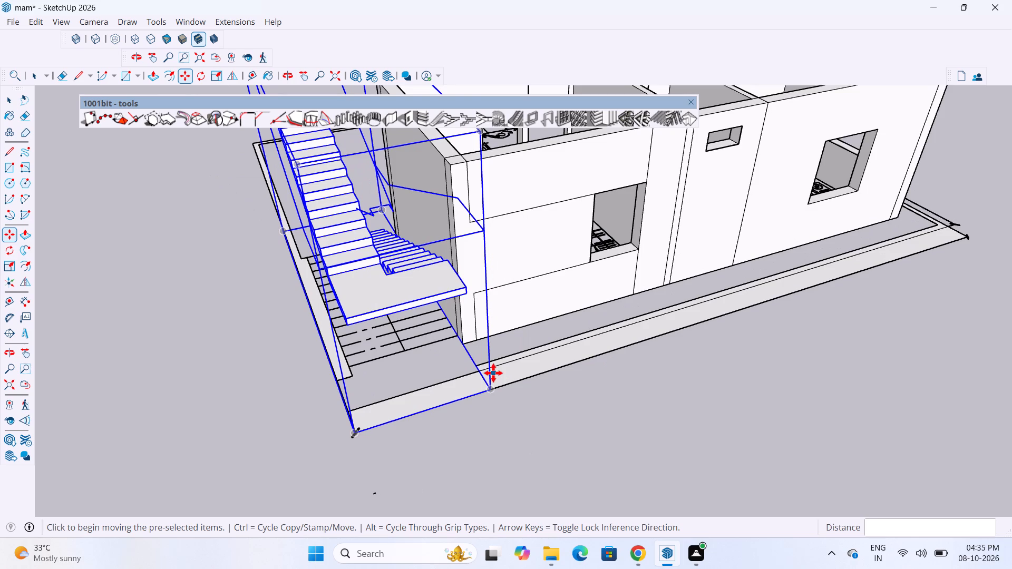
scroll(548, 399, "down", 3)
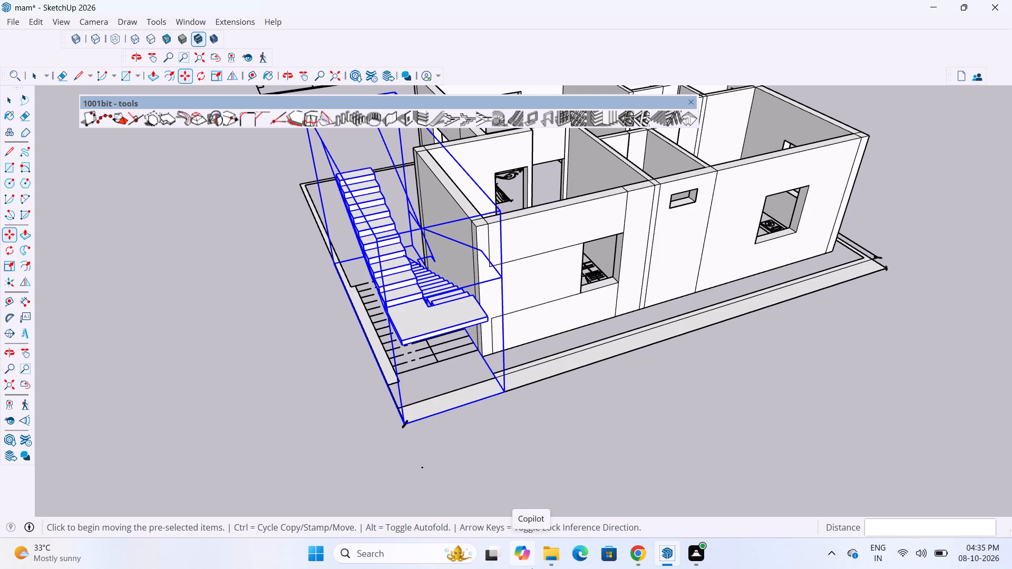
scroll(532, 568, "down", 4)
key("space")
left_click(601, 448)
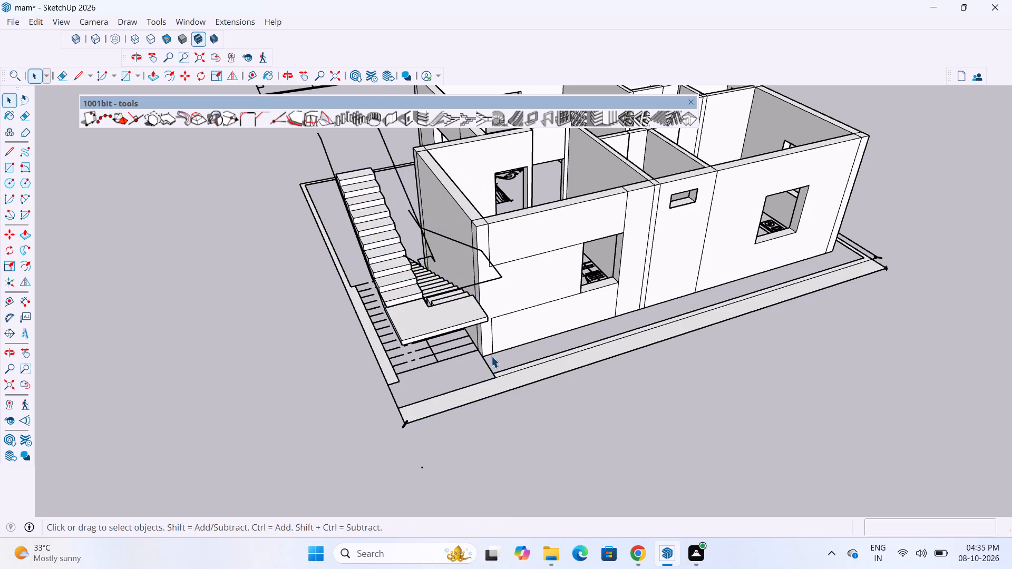
Measure the height from the upper flight's top step up toward the top of the house wall.
middle_click_drag(564, 352, 870, 395)
scroll(595, 232, "up", 3)
middle_click_drag(584, 221, 615, 210)
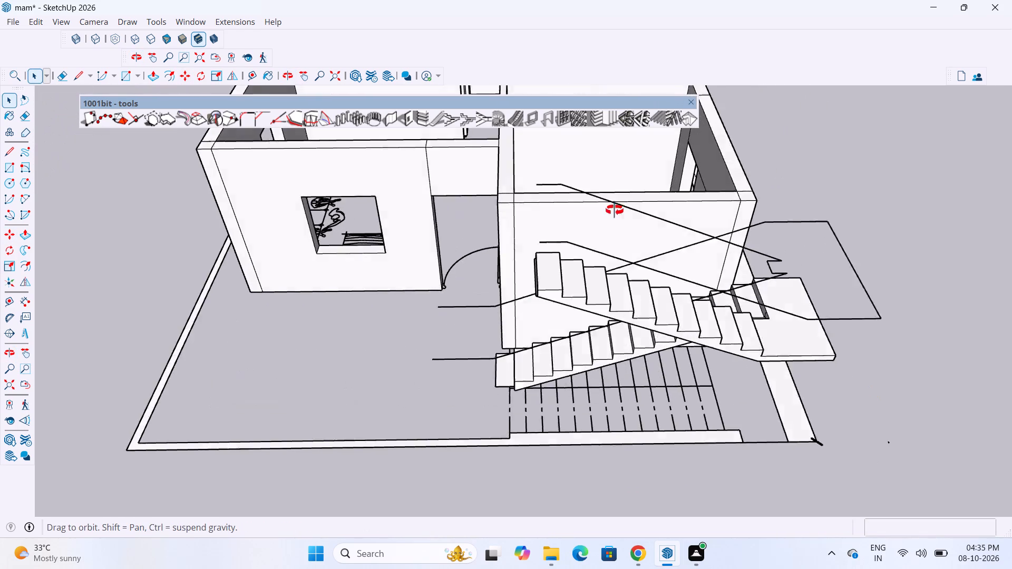
middle_click_drag(615, 210, 617, 187)
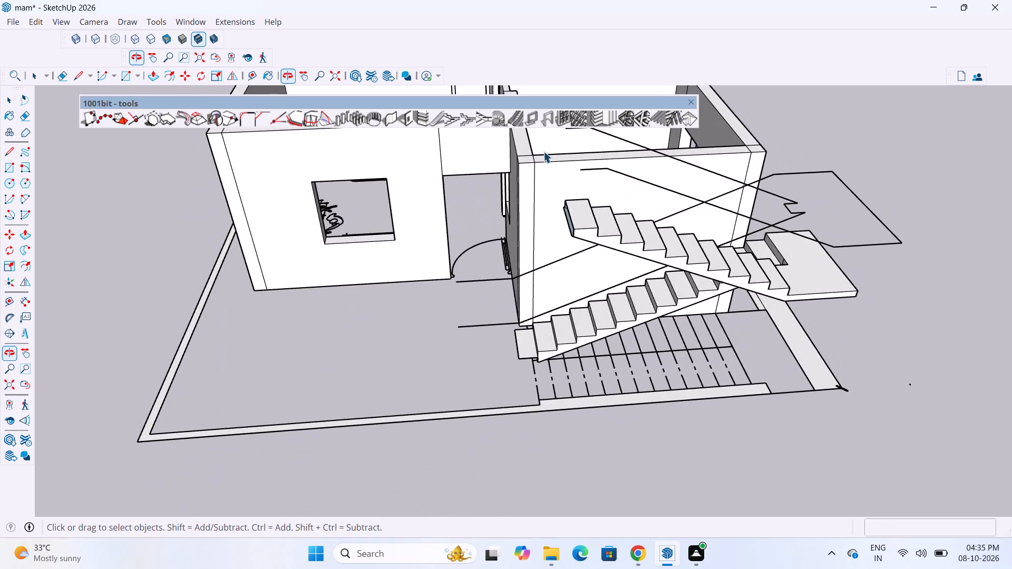
scroll(543, 151, "up", 8)
middle_click_drag(573, 219, 547, 173)
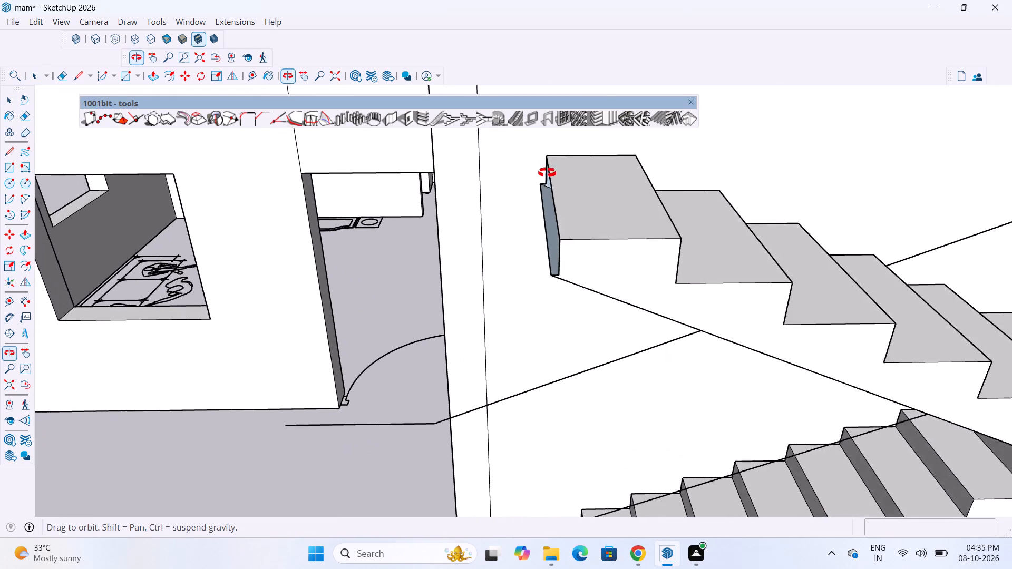
middle_click_drag(547, 173, 545, 205)
scroll(532, 217, "down", 3)
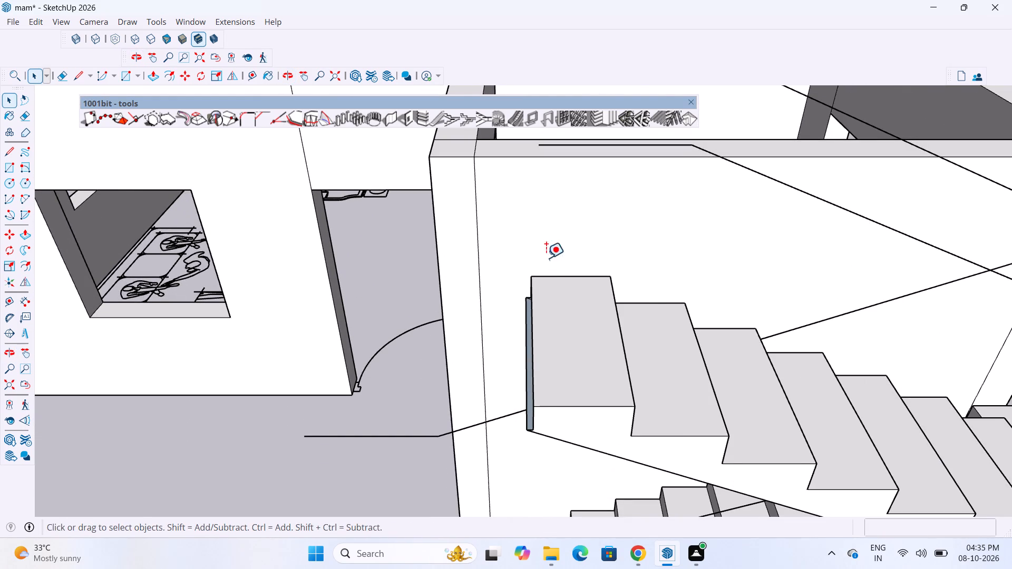
key("t")
left_click(554, 262)
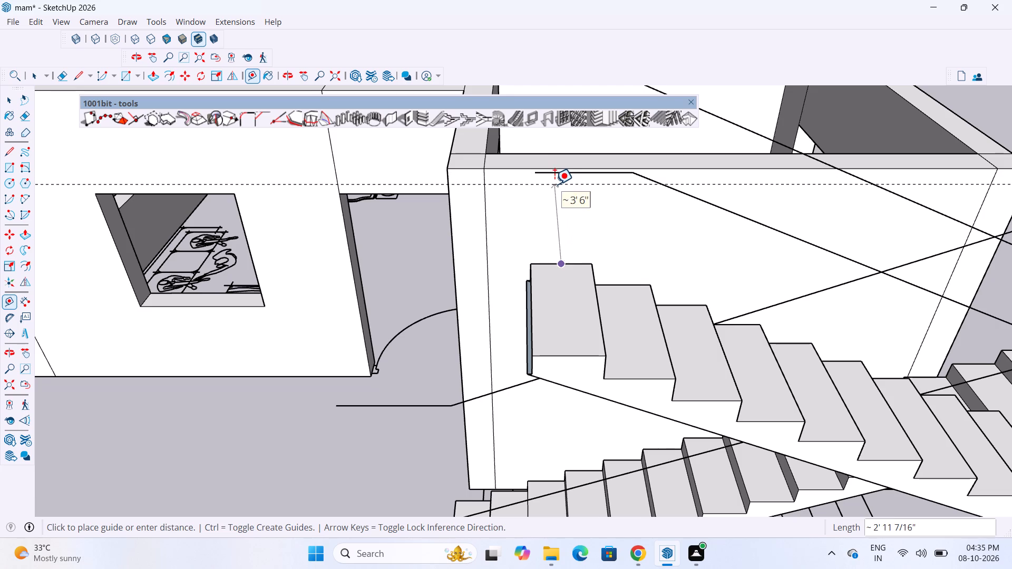
key("space")
Delete the dogleg staircase standing on the stair plan.
scroll(539, 203, "down", 5)
middle_click_drag(537, 240, 607, 242)
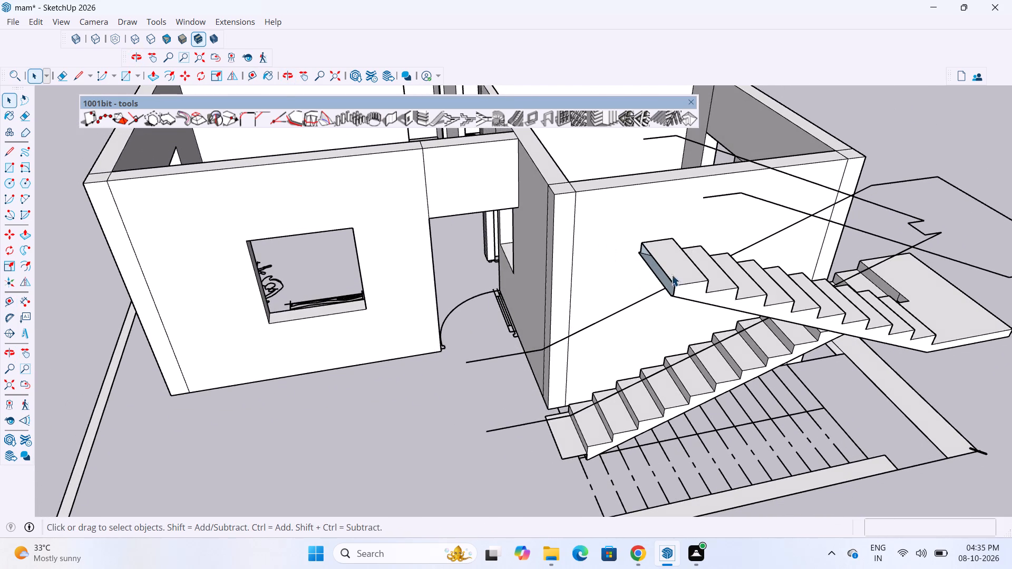
scroll(596, 315, "down", 4)
scroll(679, 297, "up", 3)
scroll(580, 412, "up", 2)
scroll(510, 382, "down", 4)
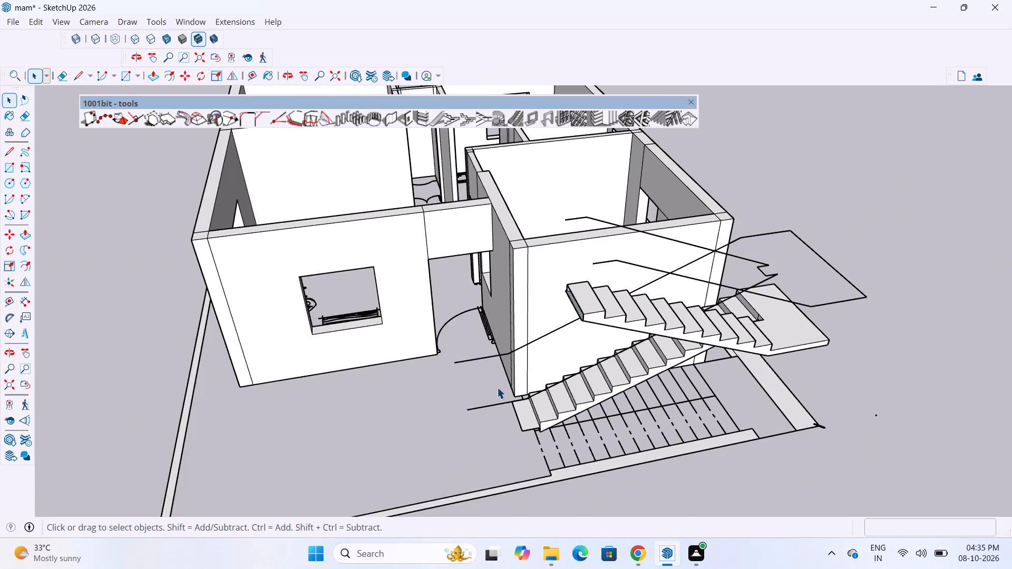
scroll(497, 377, "down", 4)
scroll(679, 356, "up", 3)
middle_click_drag(751, 364, 638, 326)
left_click(575, 317)
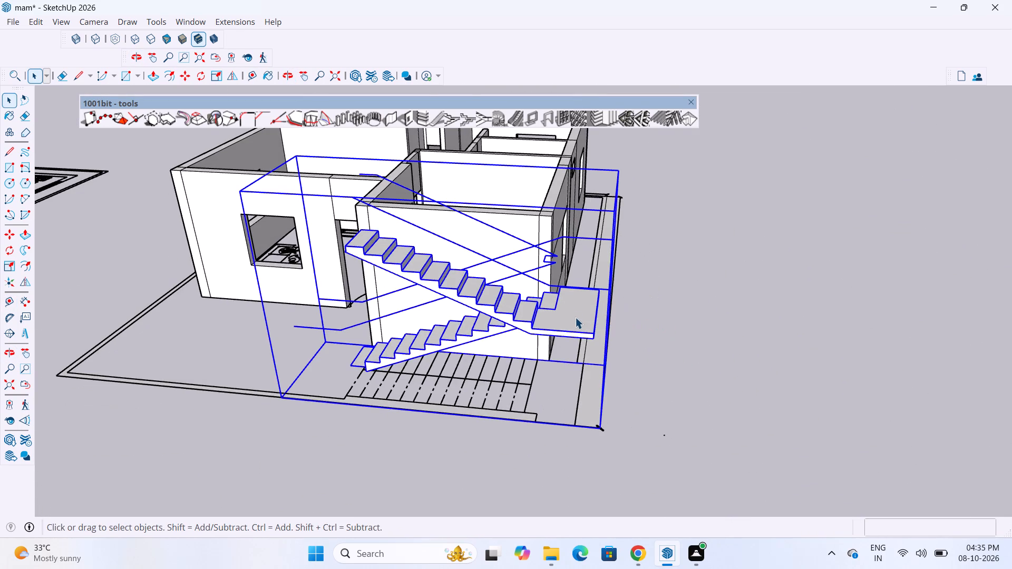
key("Delete")
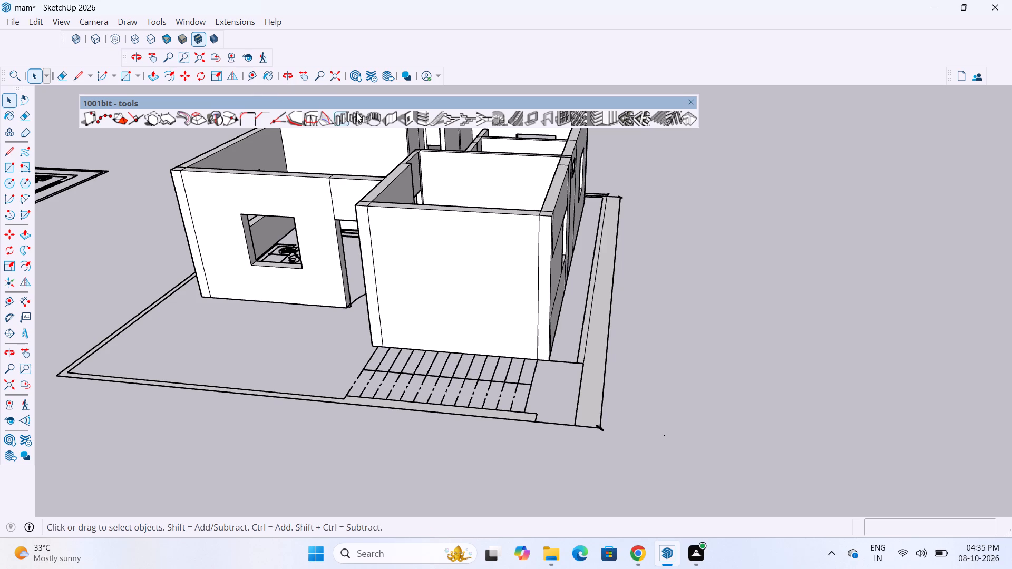
Configure a new 1001bit dogleg staircase with 13 risers in the second flight and start building it.
left_click(451, 124)
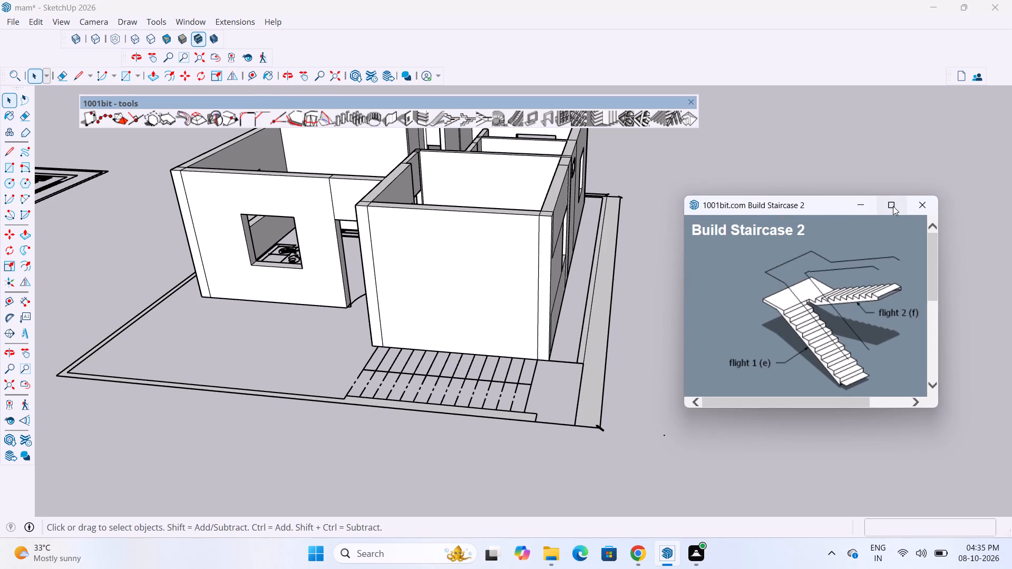
left_click(893, 206)
scroll(424, 195, "down", 2)
left_click(393, 267)
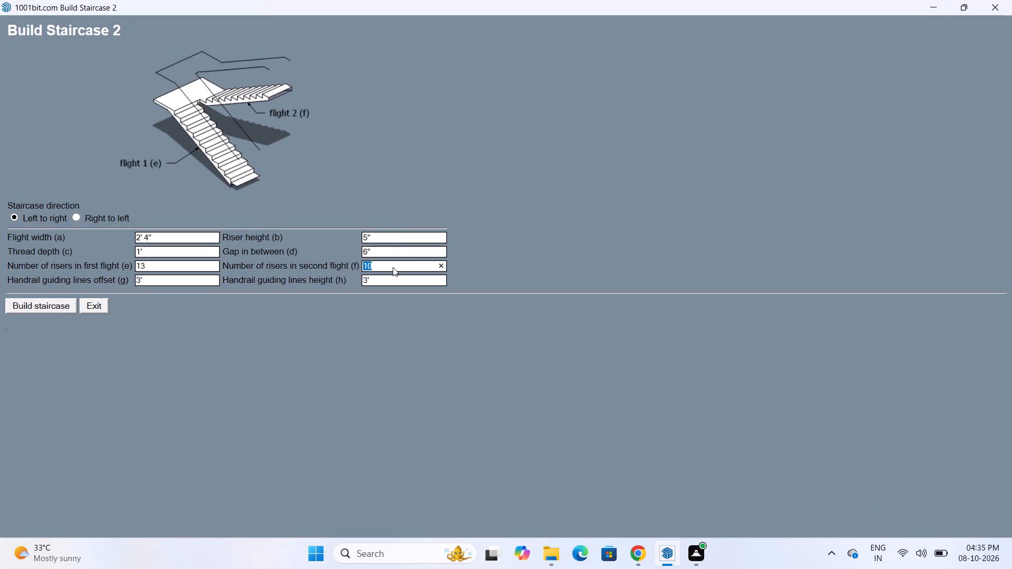
key("BackSpace")
type("13")
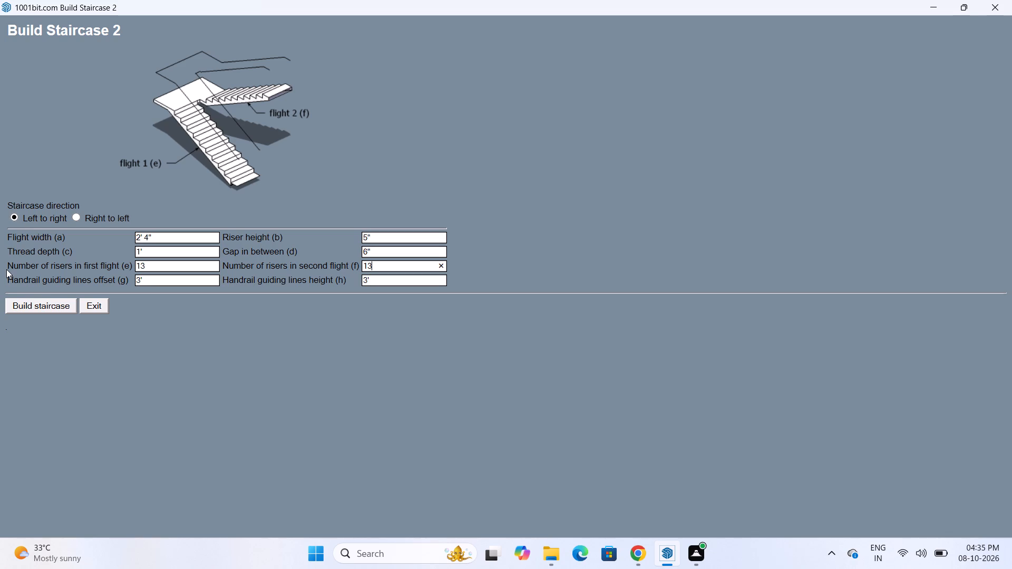
left_click(61, 306)
Place the new staircase on the open ground beside the house, roughly parallel to the stair plan at about 180° on plan.
scroll(607, 380, "down", 13)
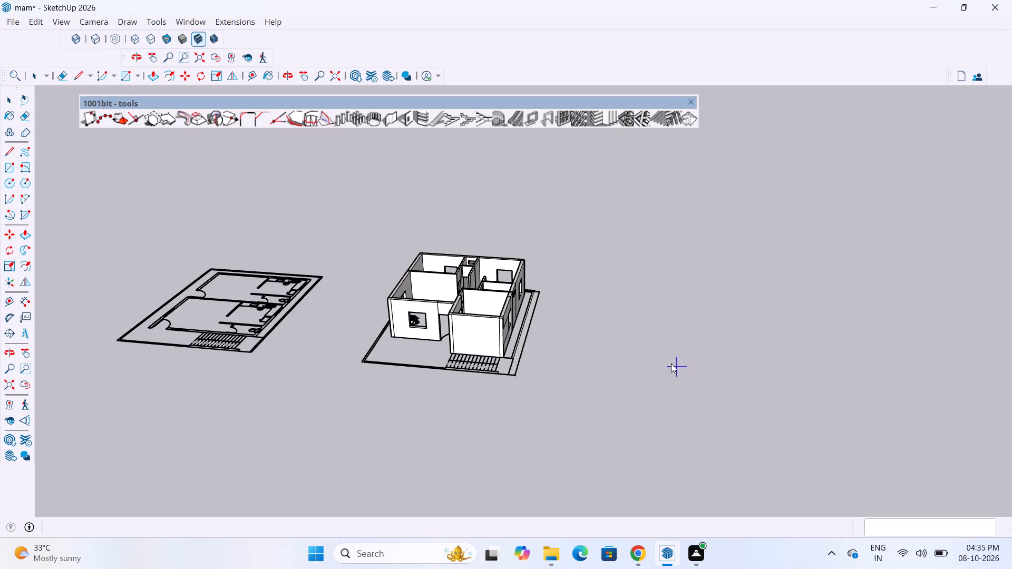
left_click(642, 355)
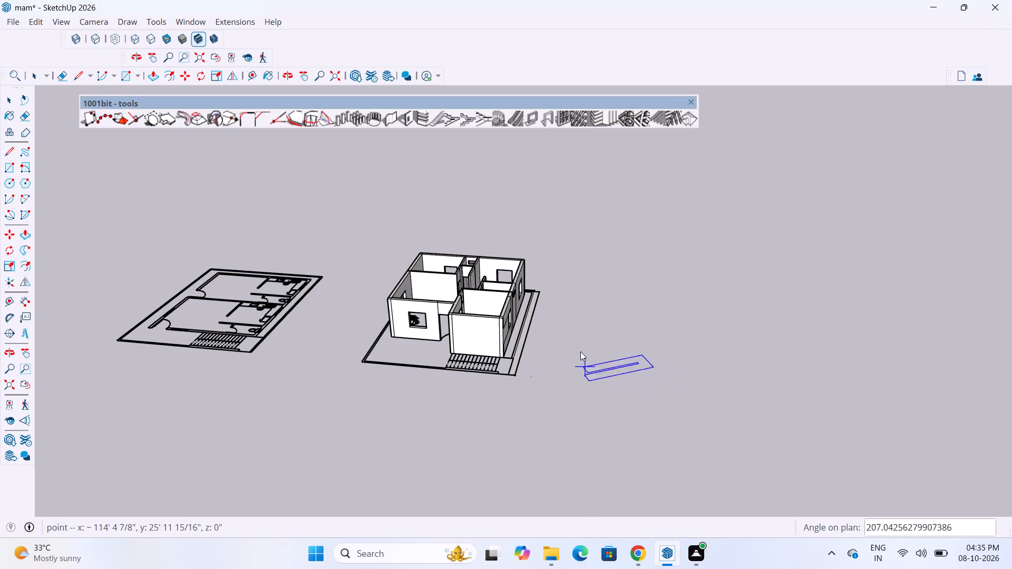
scroll(580, 355, "up", 6)
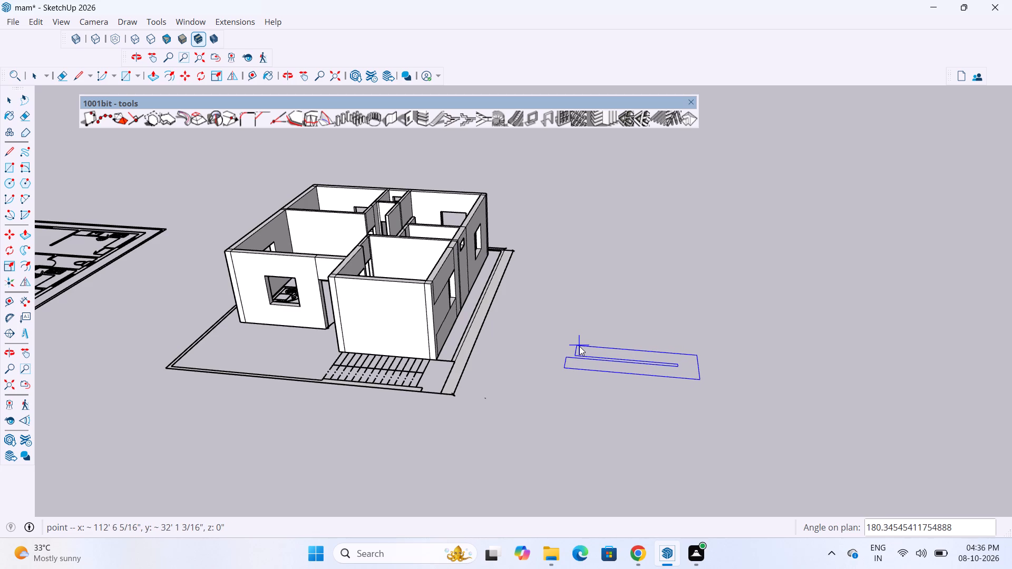
left_click(579, 346)
scroll(653, 320, "up", 8)
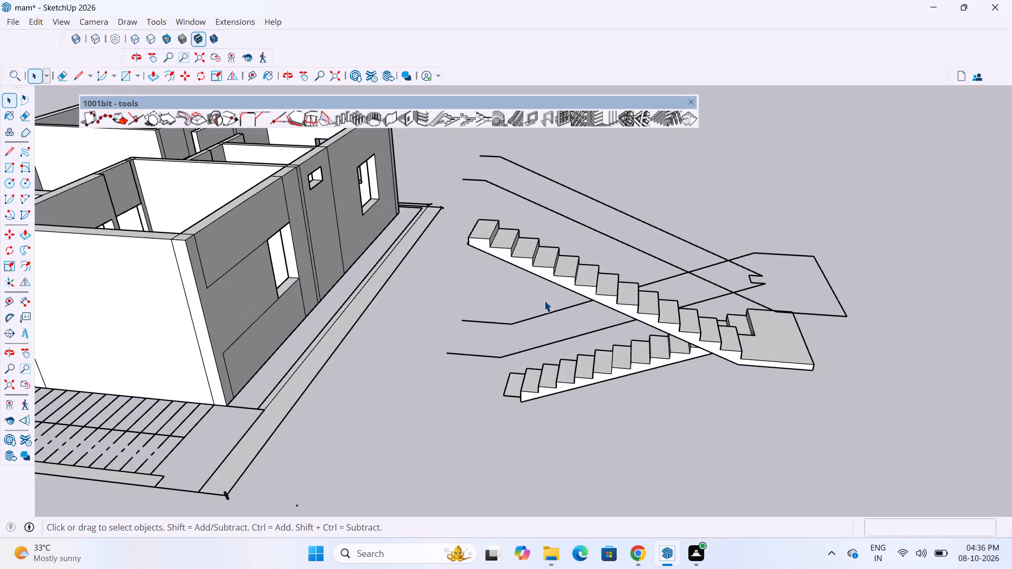
Move the new dogleg staircase about 29' 6" from the open ground onto the stair plan beside the house.
scroll(527, 302, "down", 9)
left_click(612, 336)
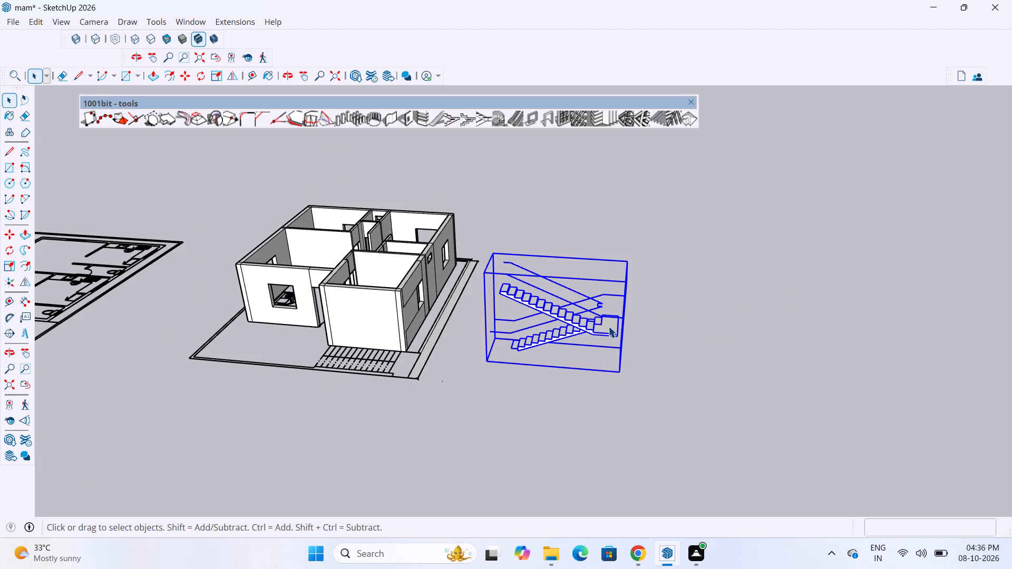
key("m")
scroll(638, 312, "up", 6)
middle_click_drag(626, 320, 549, 306)
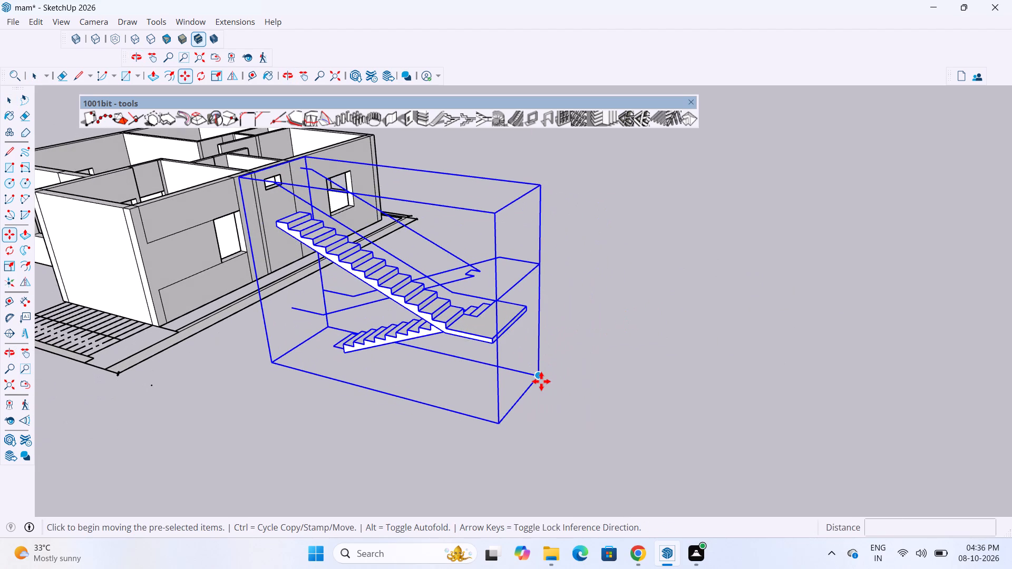
left_click(540, 379)
scroll(170, 346, "up", 5)
middle_click_drag(189, 332, 231, 332)
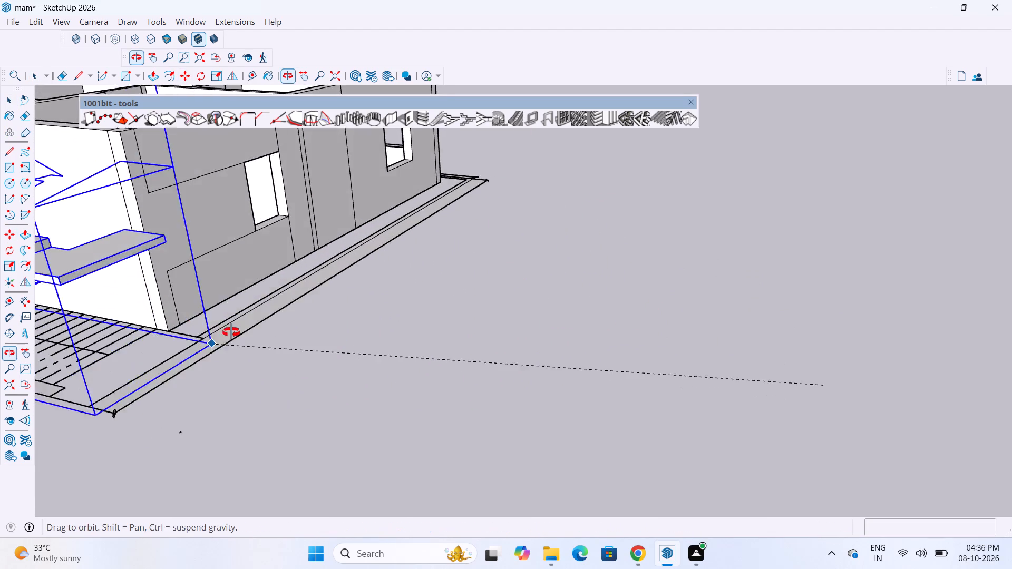
middle_click_drag(231, 332, 339, 341)
scroll(345, 379, "down", 8)
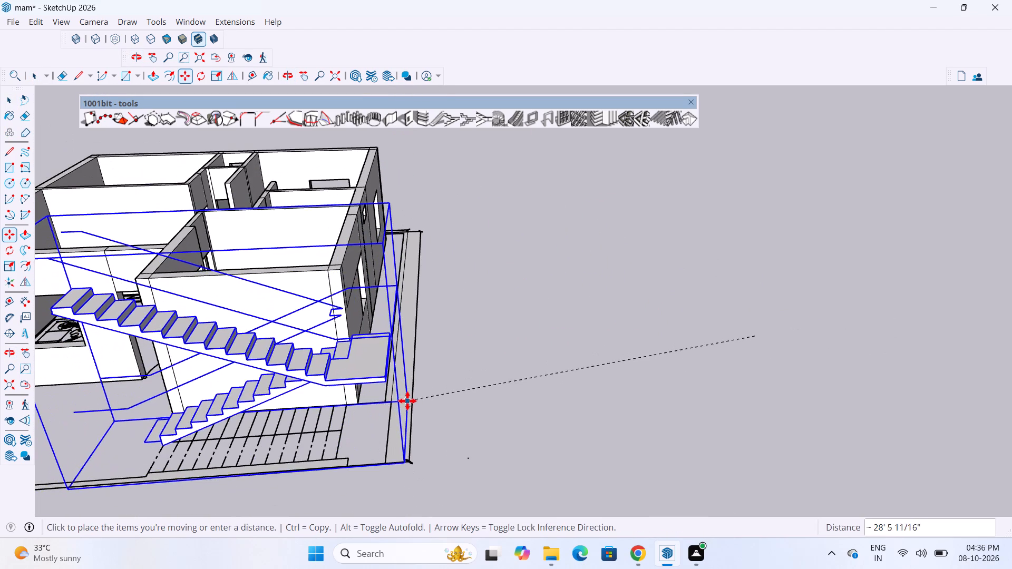
scroll(406, 401, "up", 5)
left_click(377, 402)
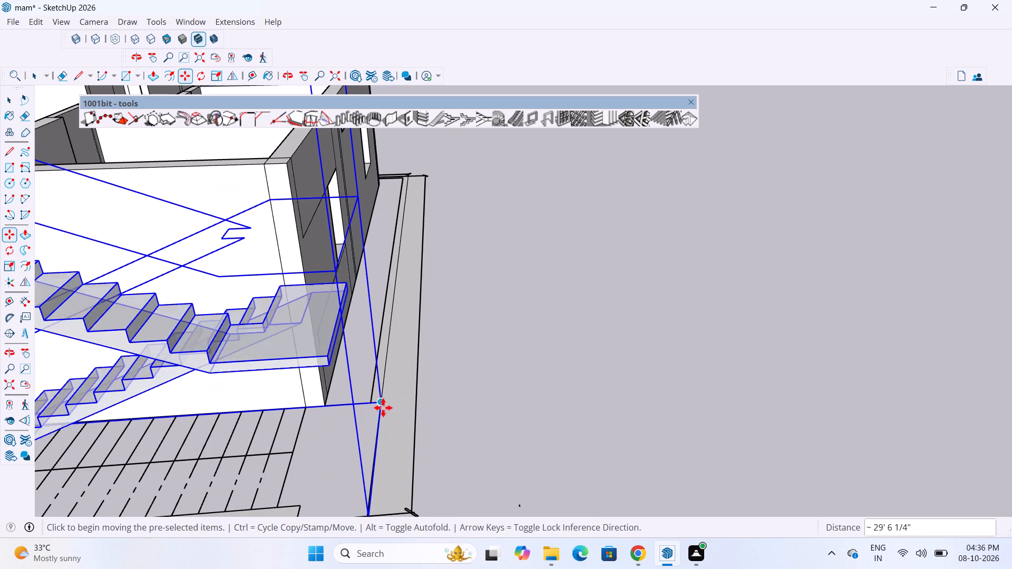
Shift the staircase about 1' 5" outward so its bounding corner lies on the outer edge of the plot's boundary strip.
scroll(377, 400, "up", 6)
key("m")
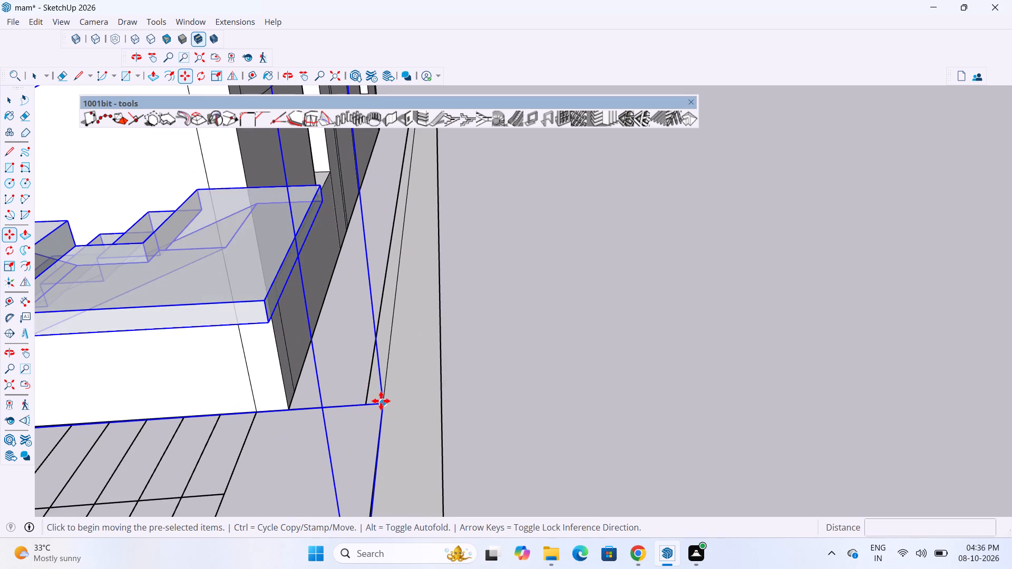
left_click(381, 401)
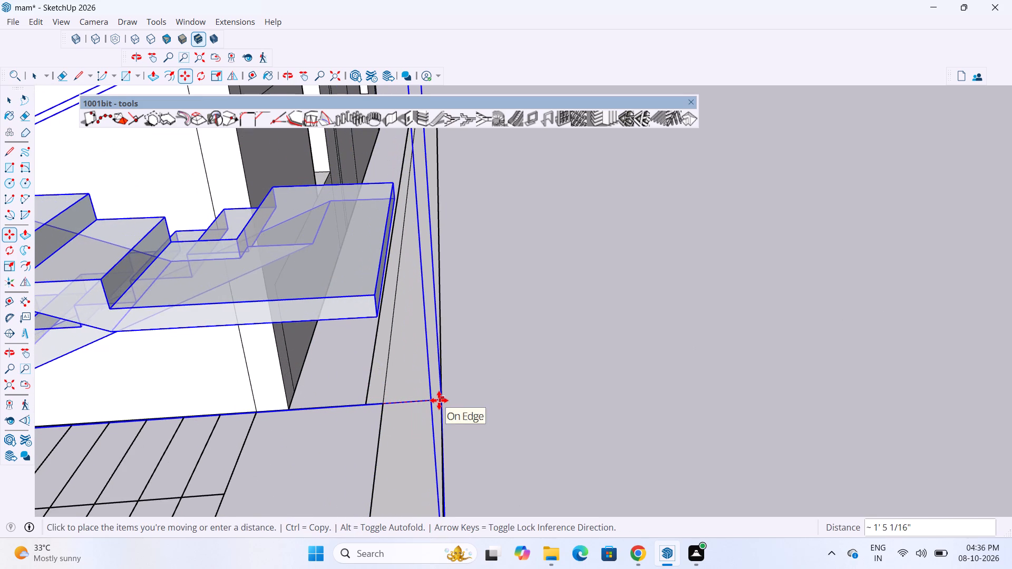
left_click(439, 400)
scroll(432, 408, "down", 16)
middle_click_drag(480, 386, 384, 396)
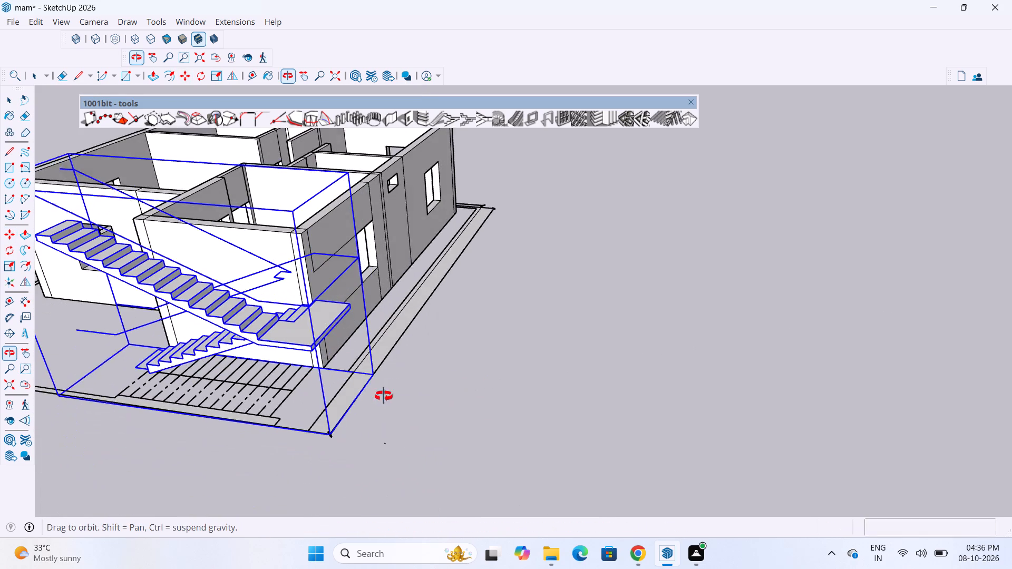
middle_click_drag(384, 396, 375, 401)
key("space")
left_click(437, 391)
Examine from several sides how the staircase and its landing sit against the house wall, stair plan and boundary strip.
scroll(362, 355, "up", 2)
middle_click_drag(361, 295, 372, 287)
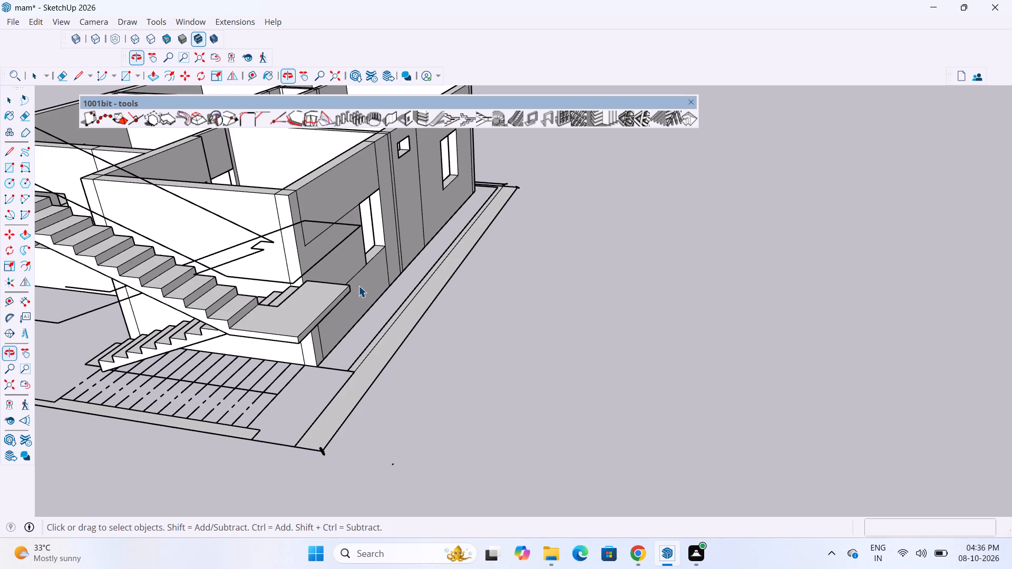
scroll(355, 295, "down", 3)
middle_click_drag(344, 306, 376, 336)
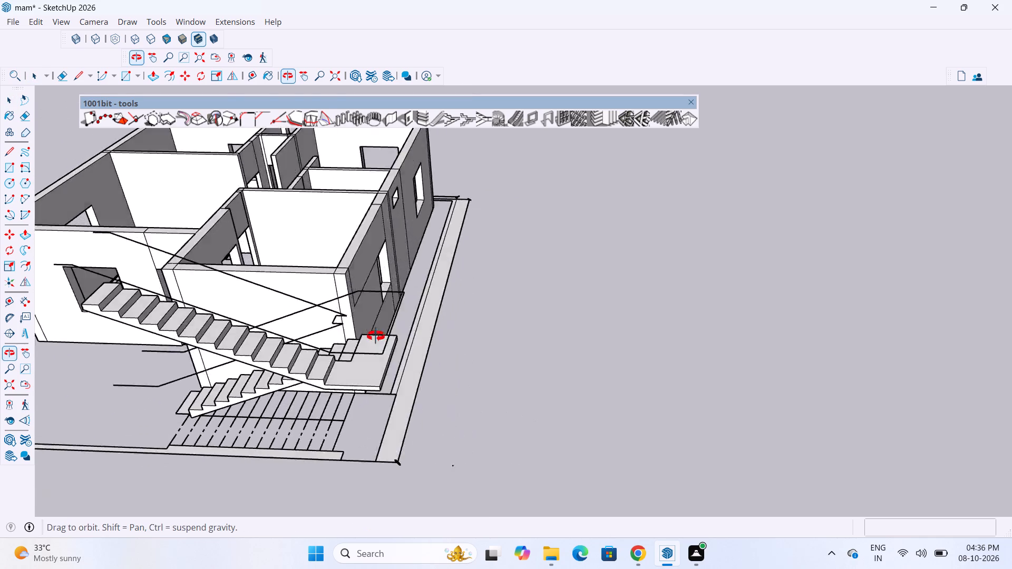
middle_click_drag(376, 336, 216, 373)
scroll(298, 234, "up", 2)
middle_click_drag(290, 315, 217, 342)
scroll(220, 269, "up", 4)
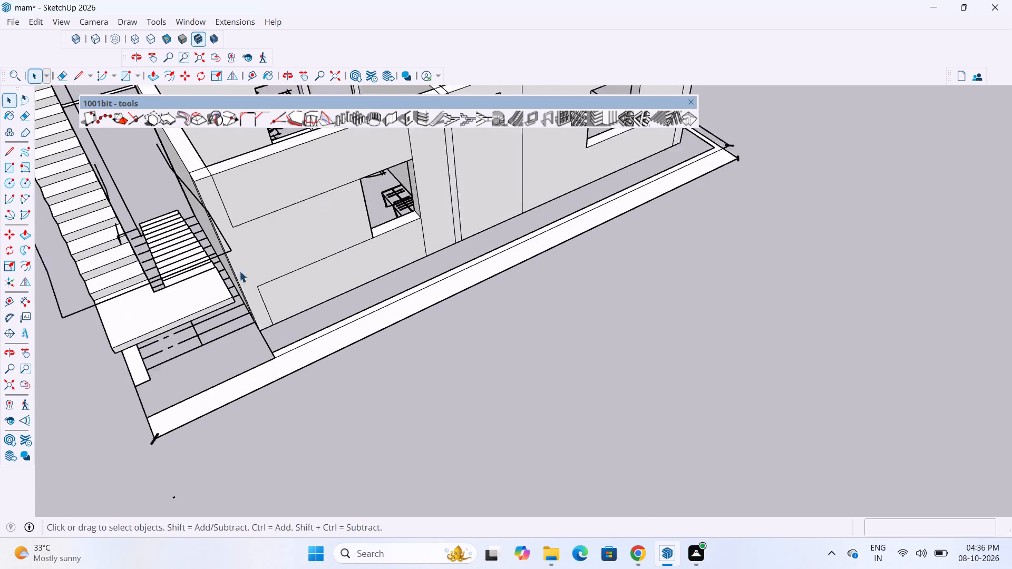
scroll(239, 271, "down", 3)
middle_click_drag(226, 256, 567, 196)
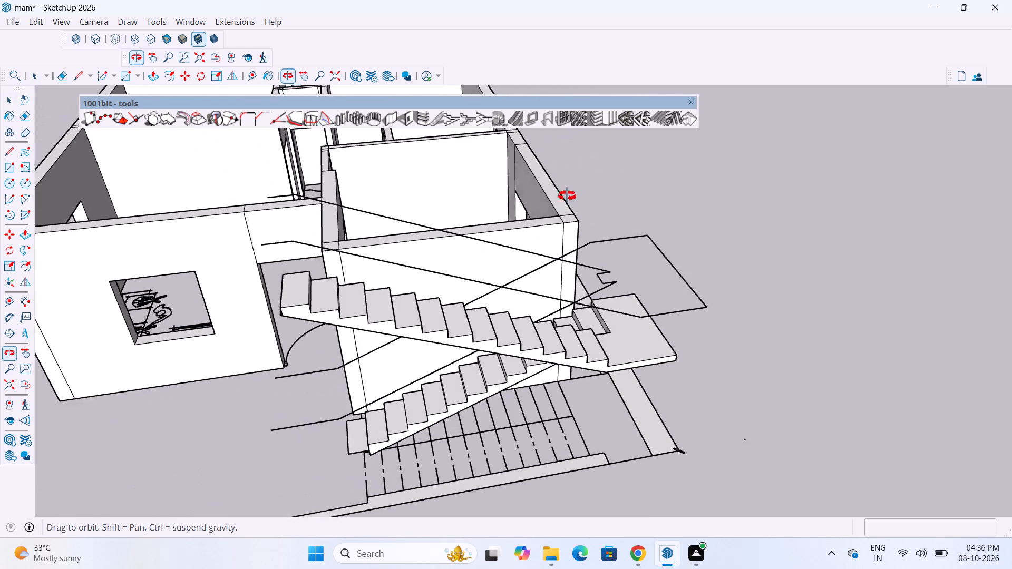
middle_click_drag(567, 196, 688, 193)
scroll(725, 320, "up", 2)
middle_click_drag(798, 321, 431, 380)
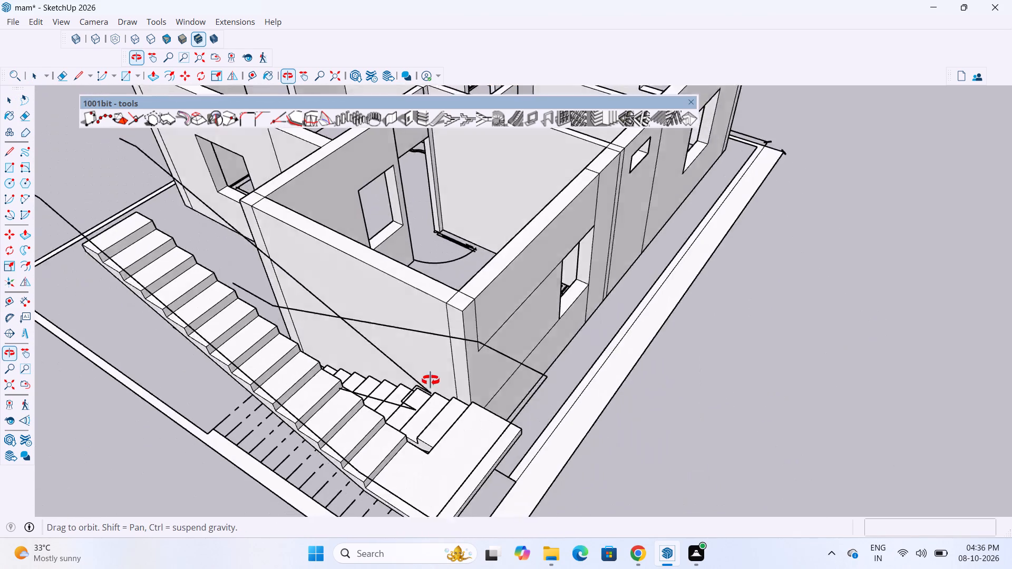
middle_click_drag(431, 380, 262, 376)
scroll(289, 327, "up", 3)
scroll(451, 340, "down", 8)
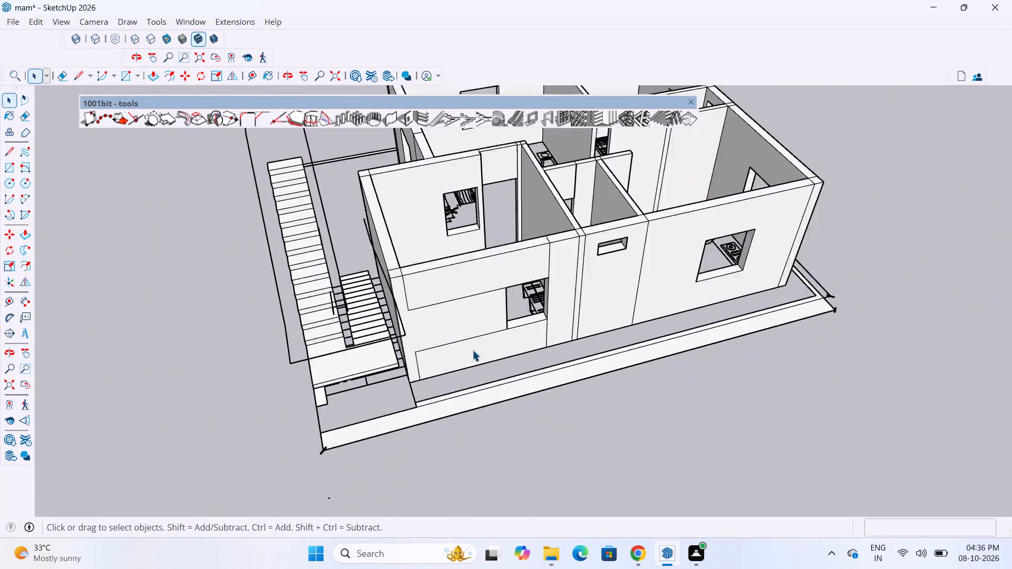
scroll(472, 350, "down", 1)
scroll(391, 339, "up", 12)
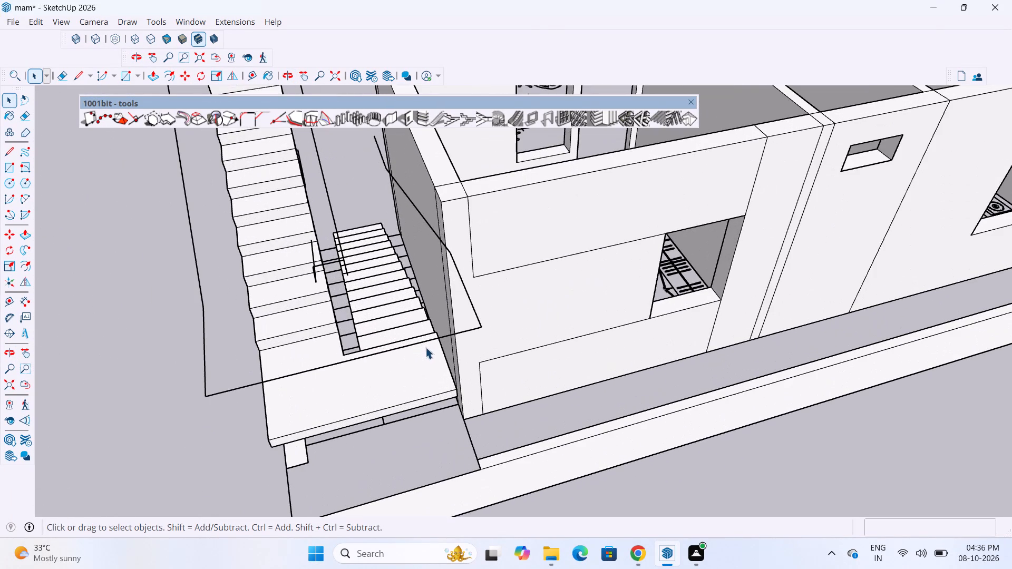
scroll(430, 363, "down", 4)
middle_click_drag(418, 330, 561, 240)
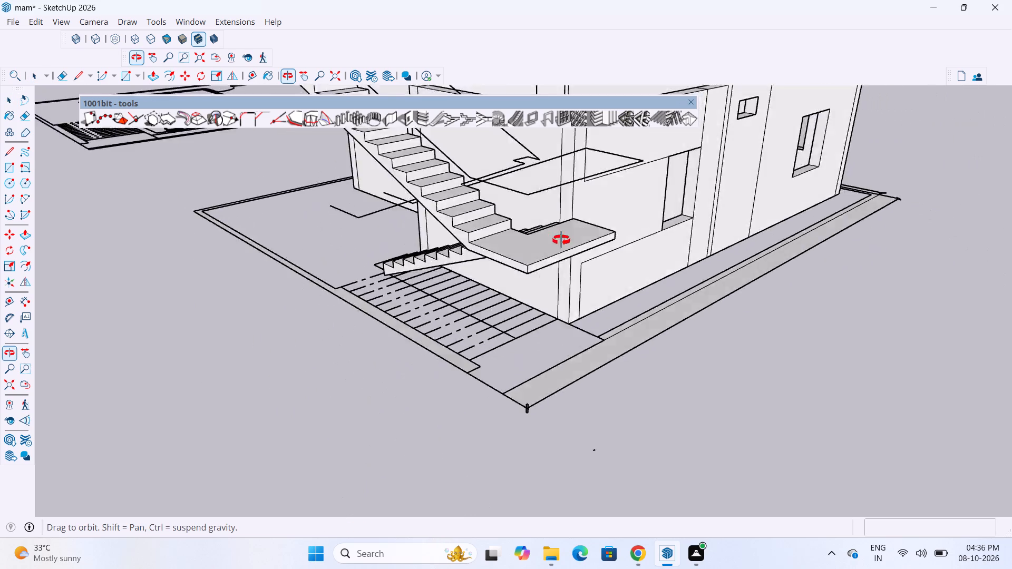
middle_click_drag(561, 240, 374, 336)
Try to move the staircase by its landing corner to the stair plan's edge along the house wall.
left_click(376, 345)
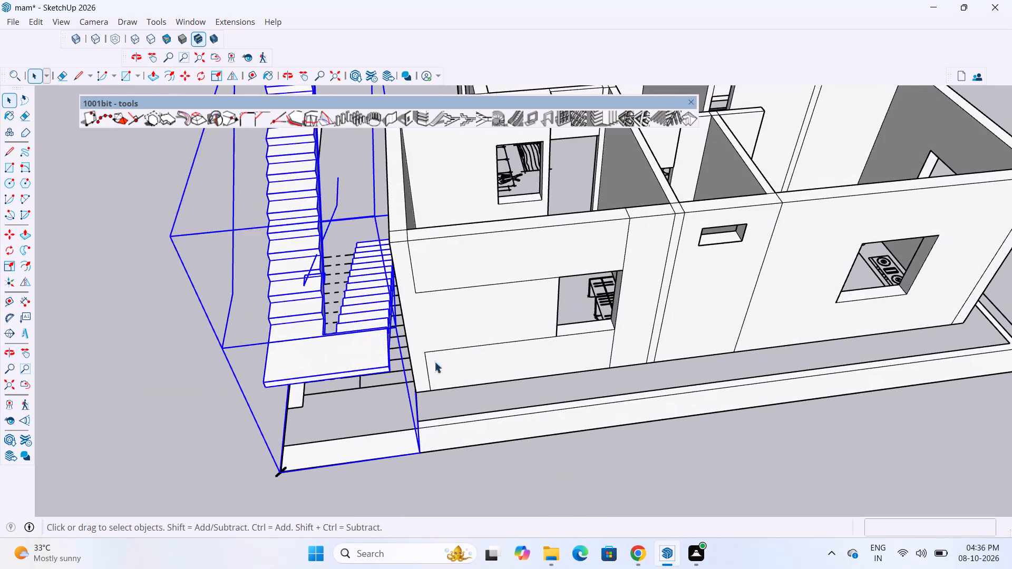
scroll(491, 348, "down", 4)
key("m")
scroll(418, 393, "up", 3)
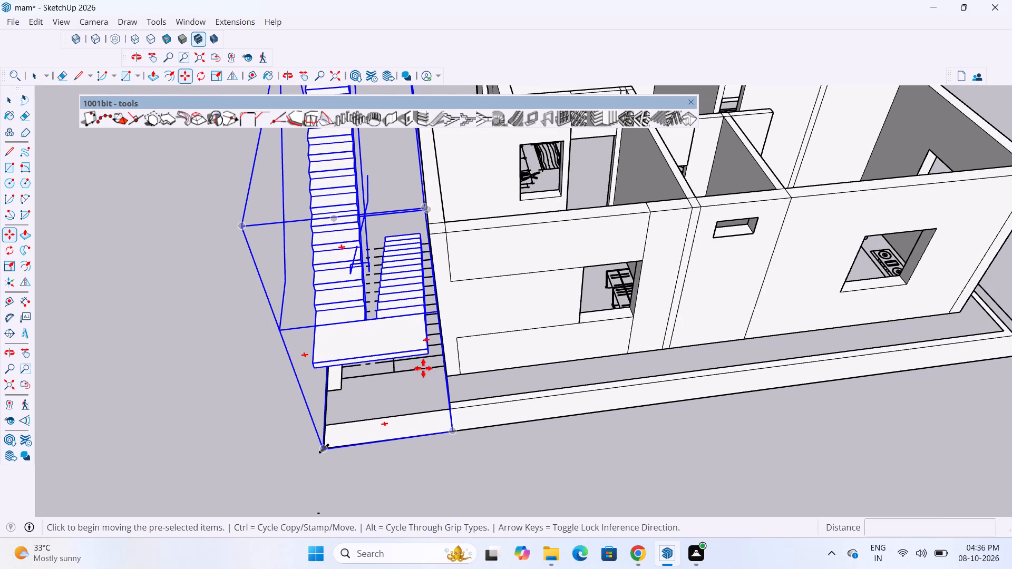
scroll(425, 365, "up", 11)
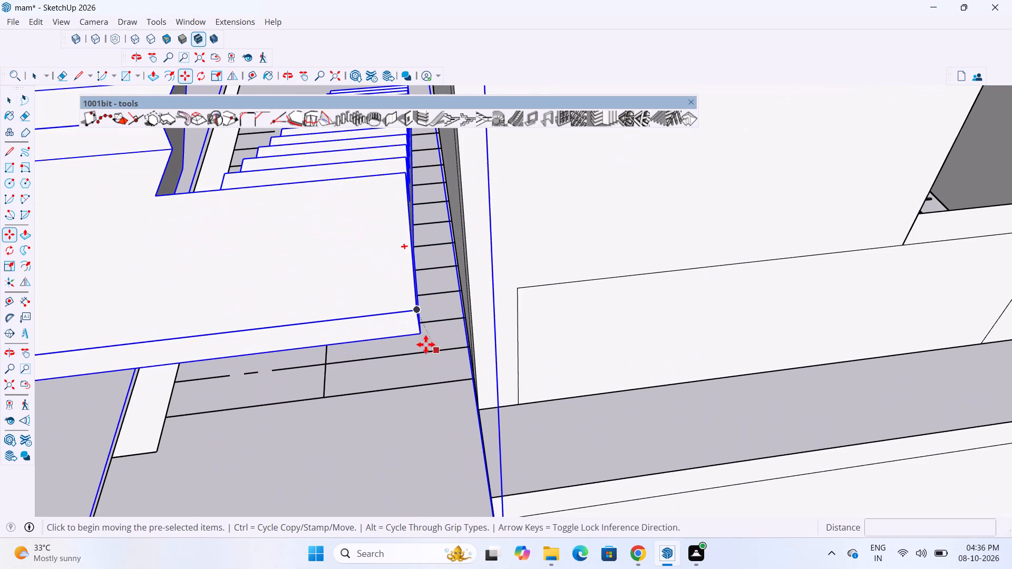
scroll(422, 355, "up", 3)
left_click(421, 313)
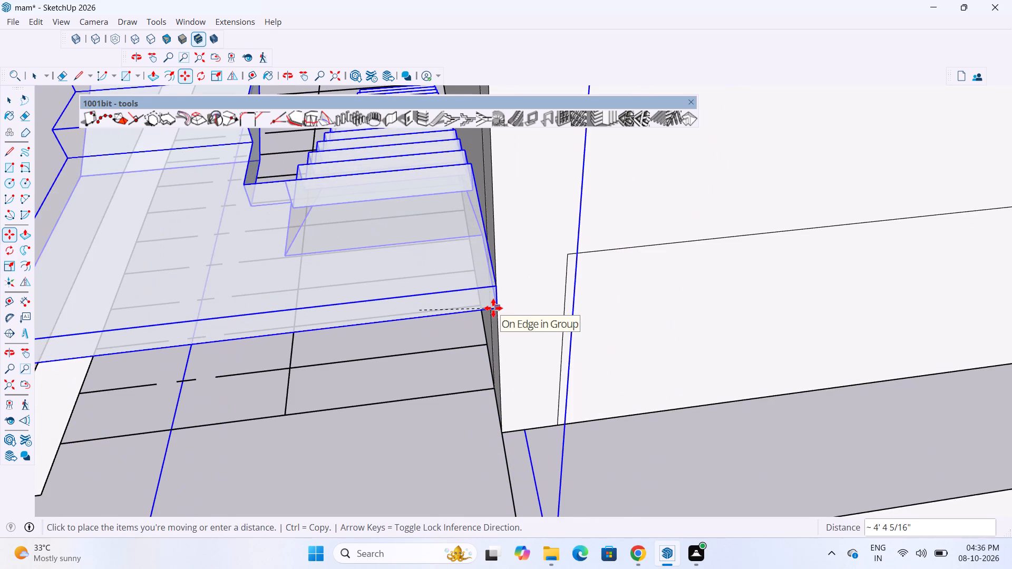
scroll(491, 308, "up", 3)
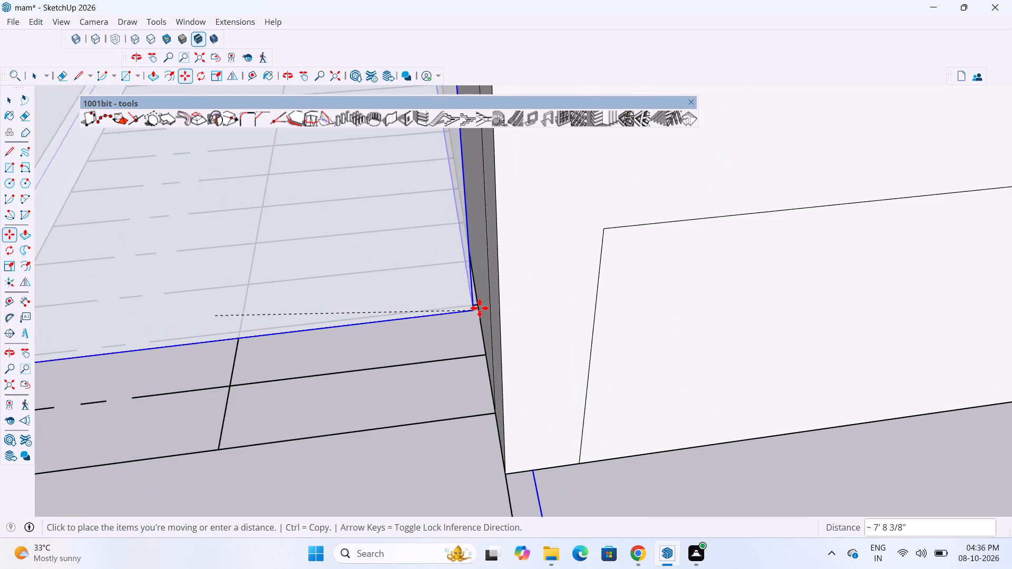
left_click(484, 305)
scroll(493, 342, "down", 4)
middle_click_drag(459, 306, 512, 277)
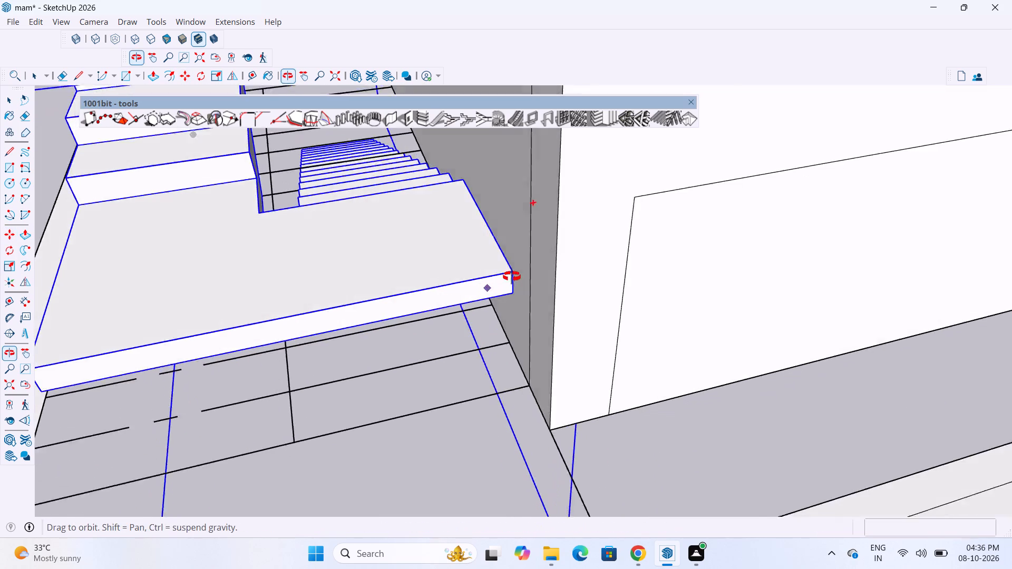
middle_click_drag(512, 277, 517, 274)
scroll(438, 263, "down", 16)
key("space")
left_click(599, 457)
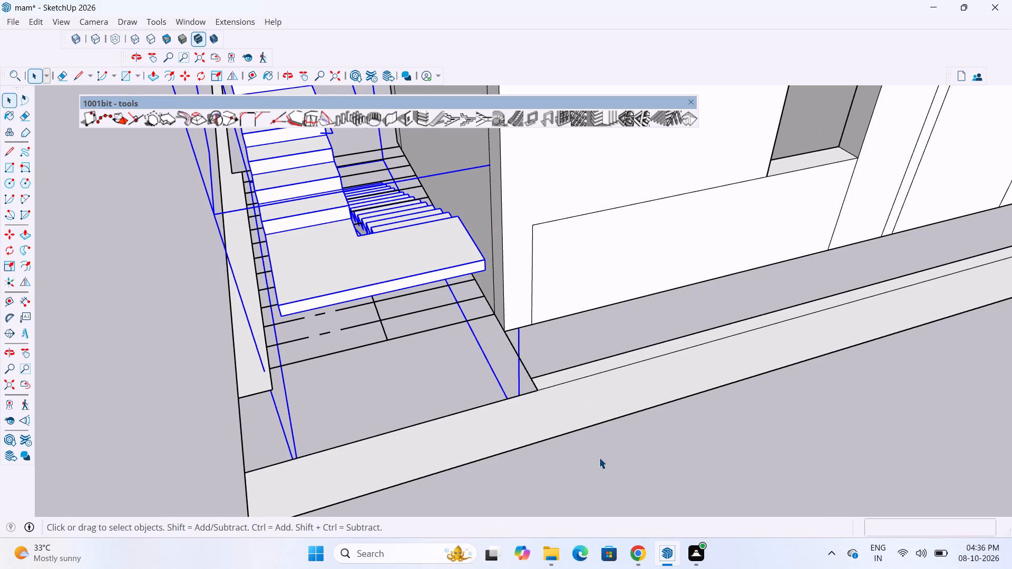
Examine the alignment of both flights and the landing with the stair plan's tread lines and the house wall.
scroll(535, 377, "down", 4)
middle_click_drag(520, 337, 1011, 427)
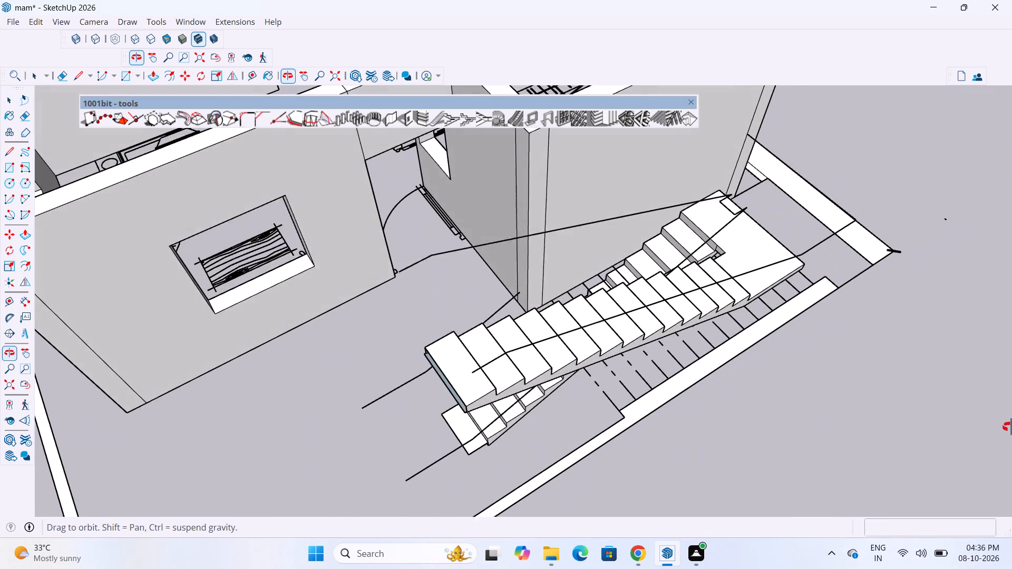
middle_click_drag(1011, 427, 1011, 428)
scroll(613, 195, "up", 3)
middle_click_drag(774, 240, 322, 240)
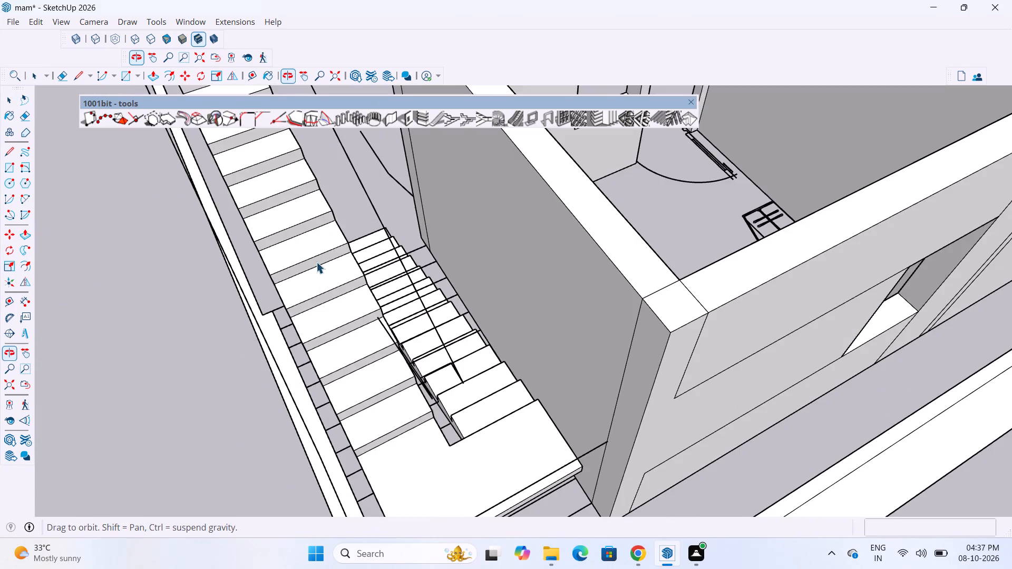
scroll(415, 307, "up", 3)
scroll(463, 335, "down", 3)
middle_click_drag(407, 310, 1011, 283)
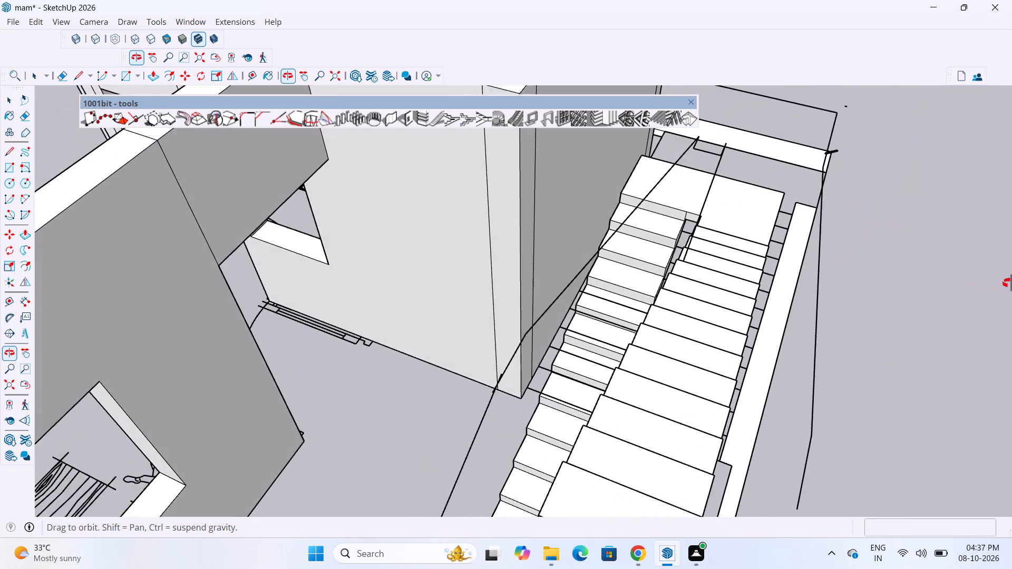
middle_click_drag(1011, 283, 1011, 280)
scroll(645, 278, "up", 3)
middle_click_drag(644, 265, 607, 293)
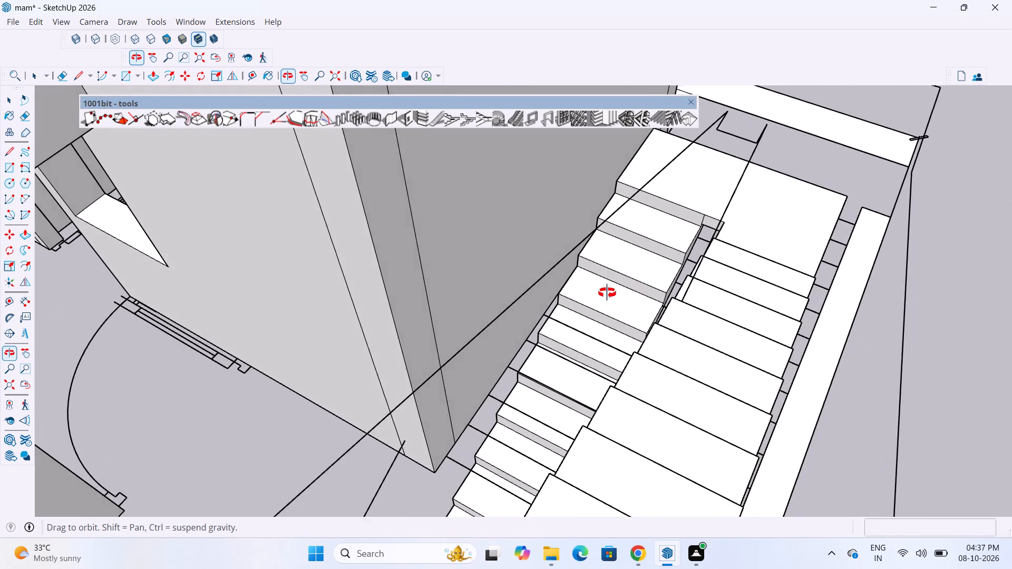
middle_click_drag(607, 293, 604, 293)
scroll(548, 305, "down", 4)
middle_click_drag(635, 329, 709, 305)
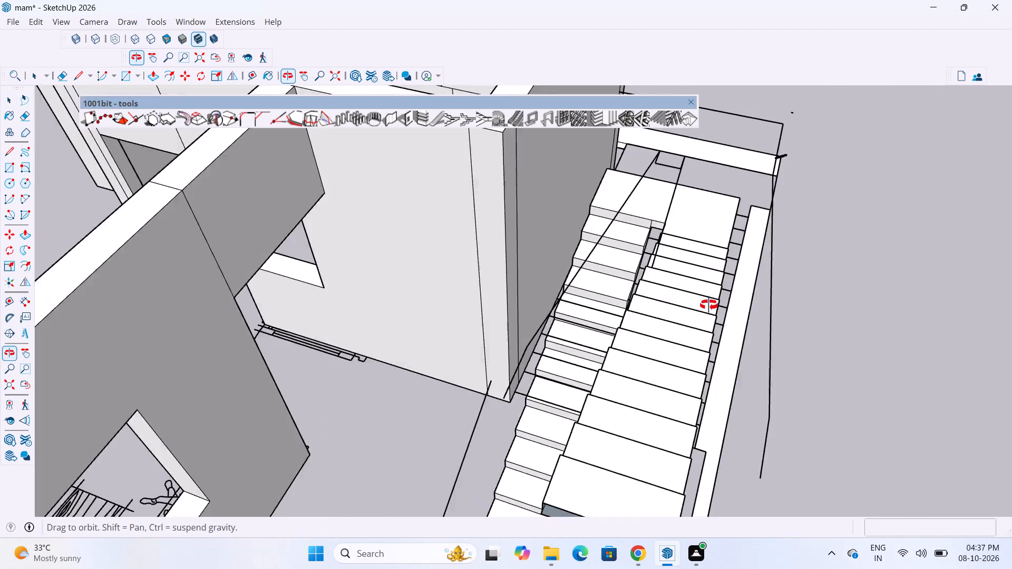
middle_click_drag(709, 305, 0, 316)
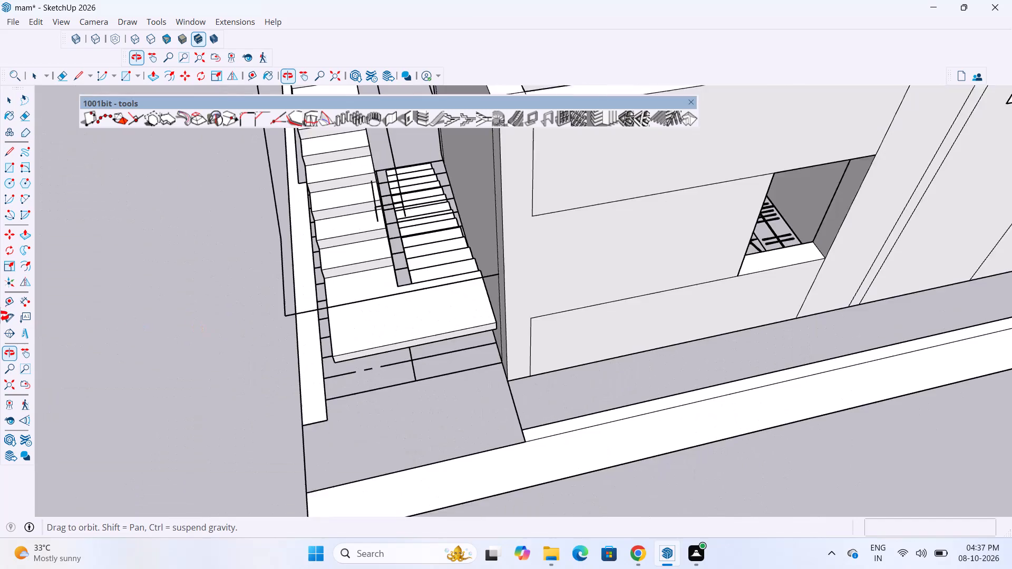
middle_click_drag(0, 316, 0, 313)
scroll(601, 315, "up", 1)
scroll(511, 292, "down", 4)
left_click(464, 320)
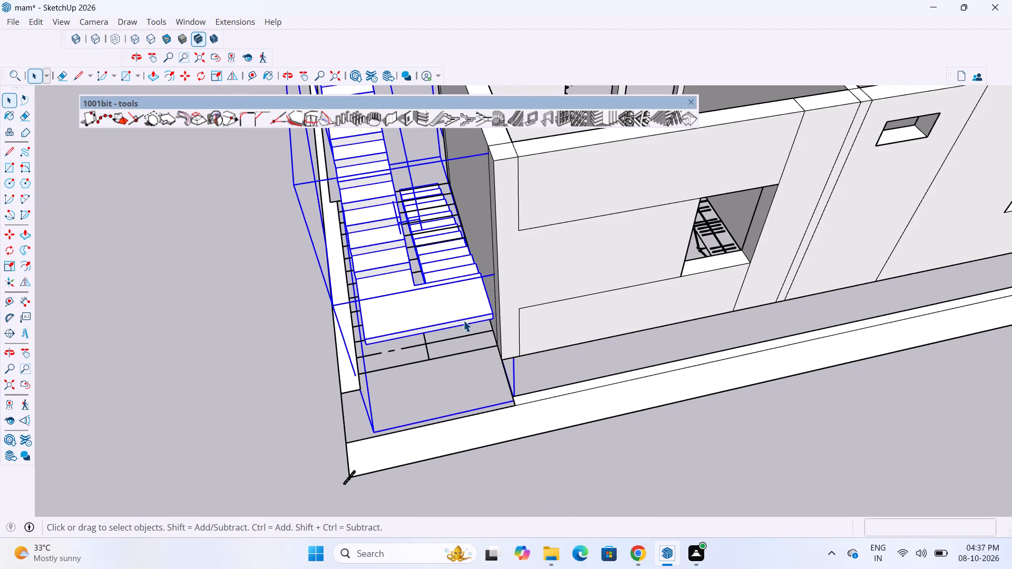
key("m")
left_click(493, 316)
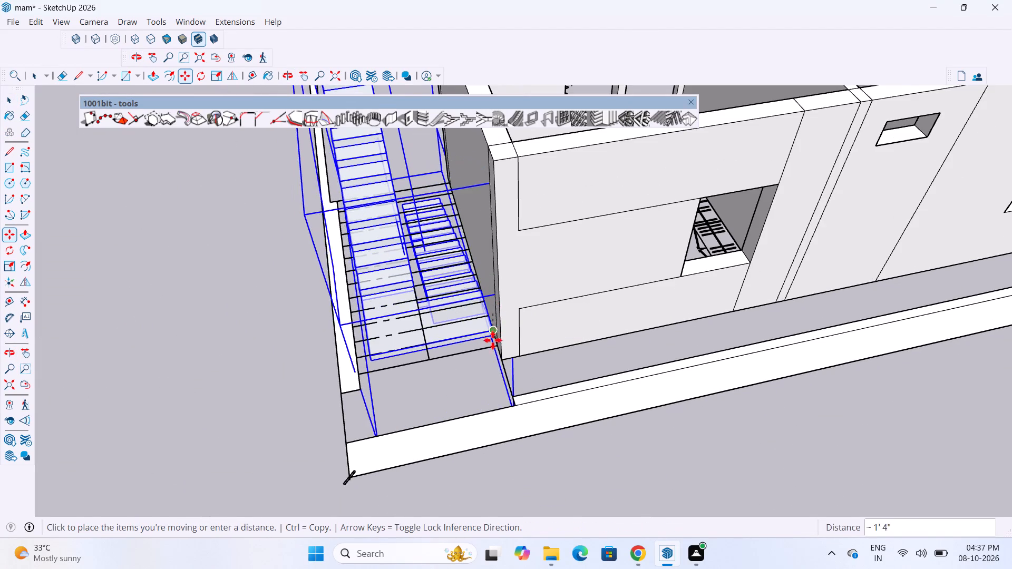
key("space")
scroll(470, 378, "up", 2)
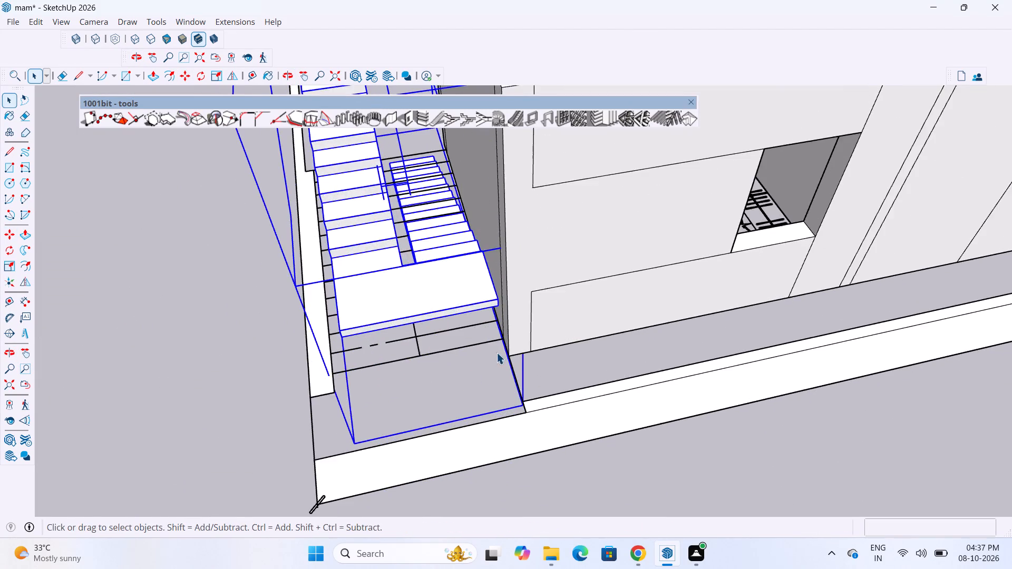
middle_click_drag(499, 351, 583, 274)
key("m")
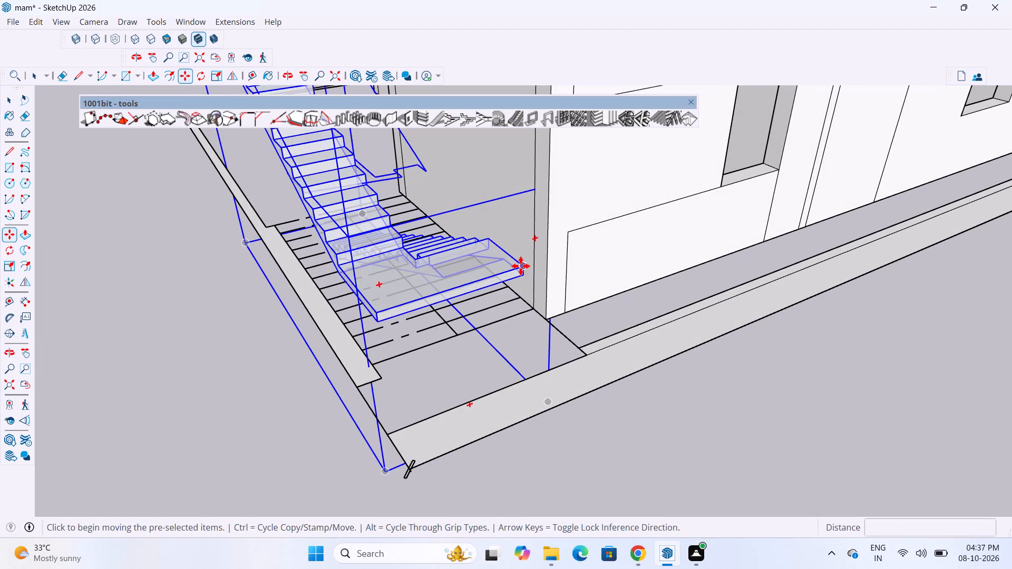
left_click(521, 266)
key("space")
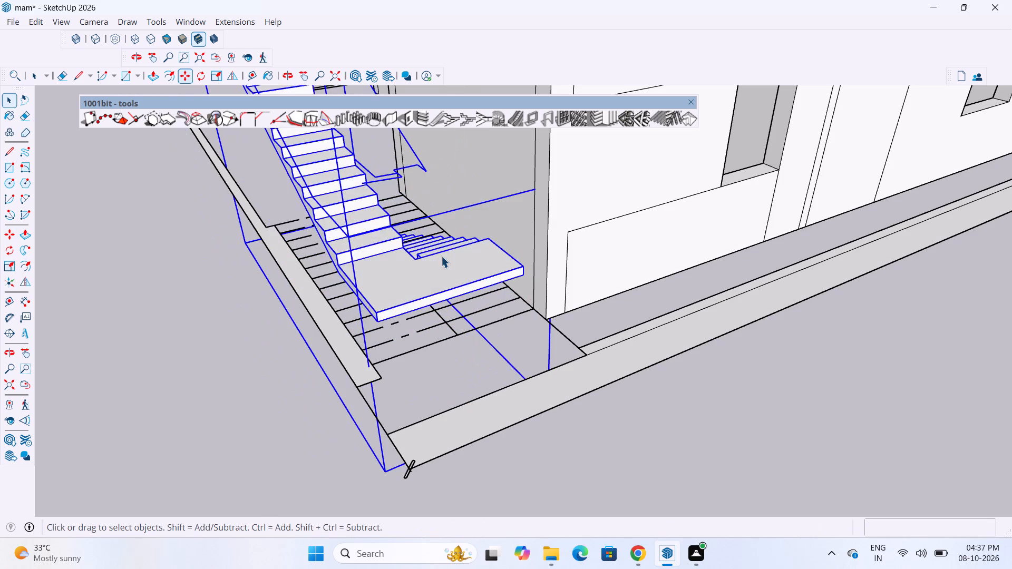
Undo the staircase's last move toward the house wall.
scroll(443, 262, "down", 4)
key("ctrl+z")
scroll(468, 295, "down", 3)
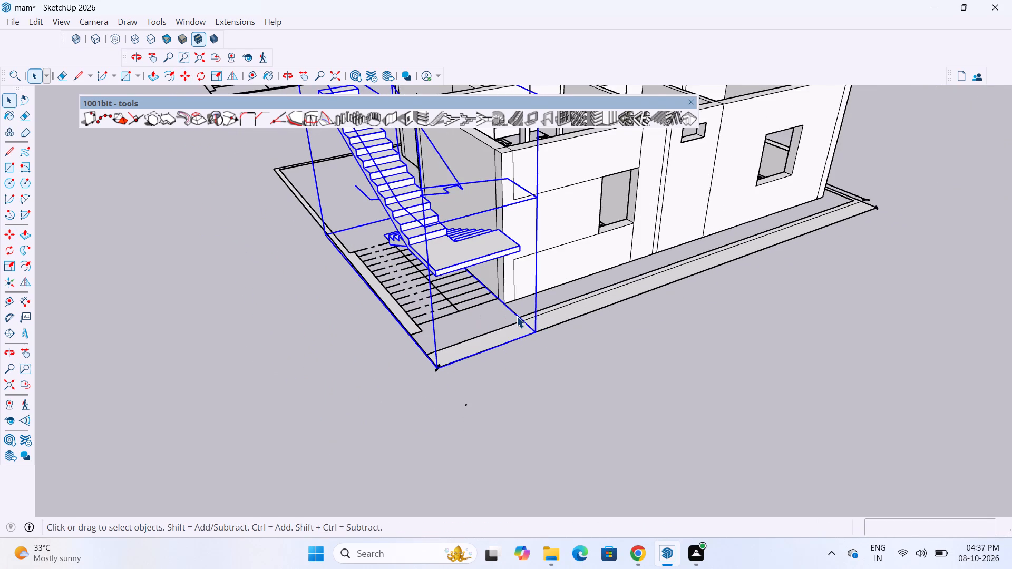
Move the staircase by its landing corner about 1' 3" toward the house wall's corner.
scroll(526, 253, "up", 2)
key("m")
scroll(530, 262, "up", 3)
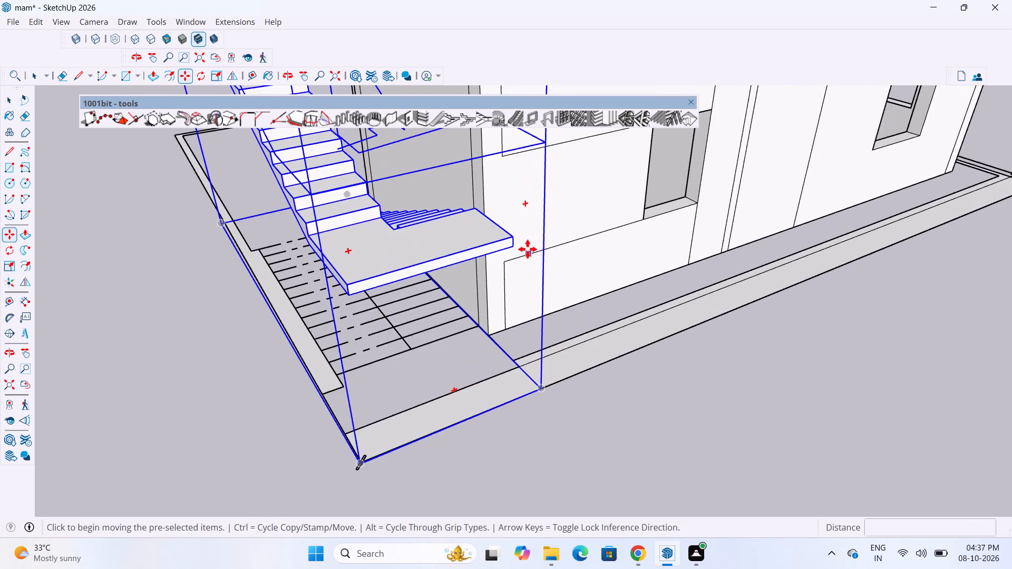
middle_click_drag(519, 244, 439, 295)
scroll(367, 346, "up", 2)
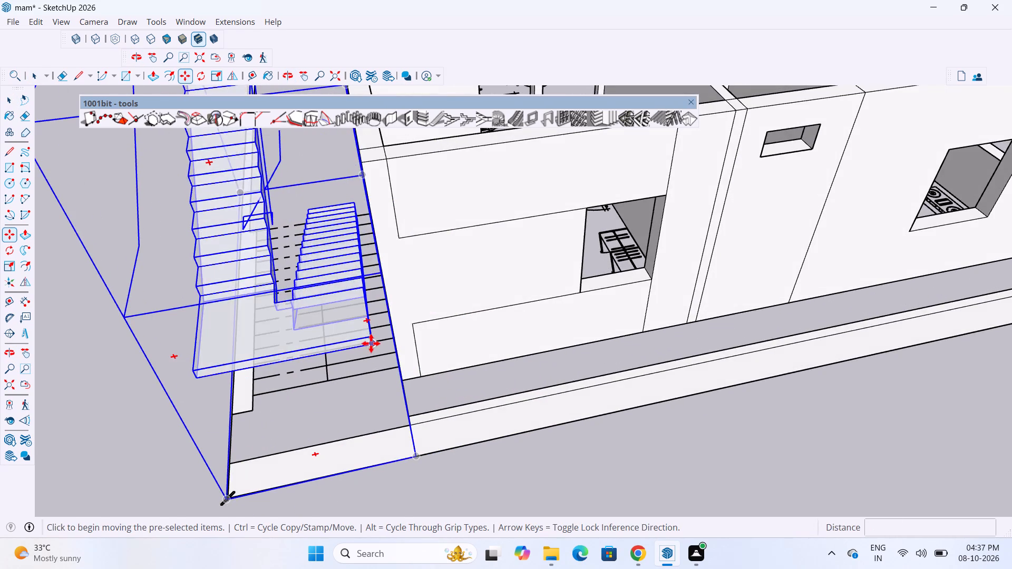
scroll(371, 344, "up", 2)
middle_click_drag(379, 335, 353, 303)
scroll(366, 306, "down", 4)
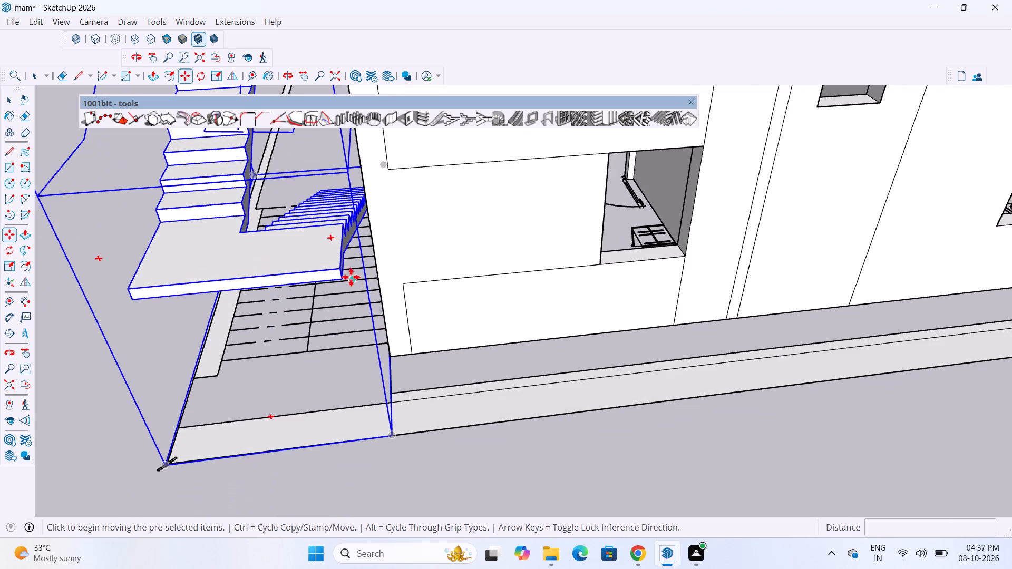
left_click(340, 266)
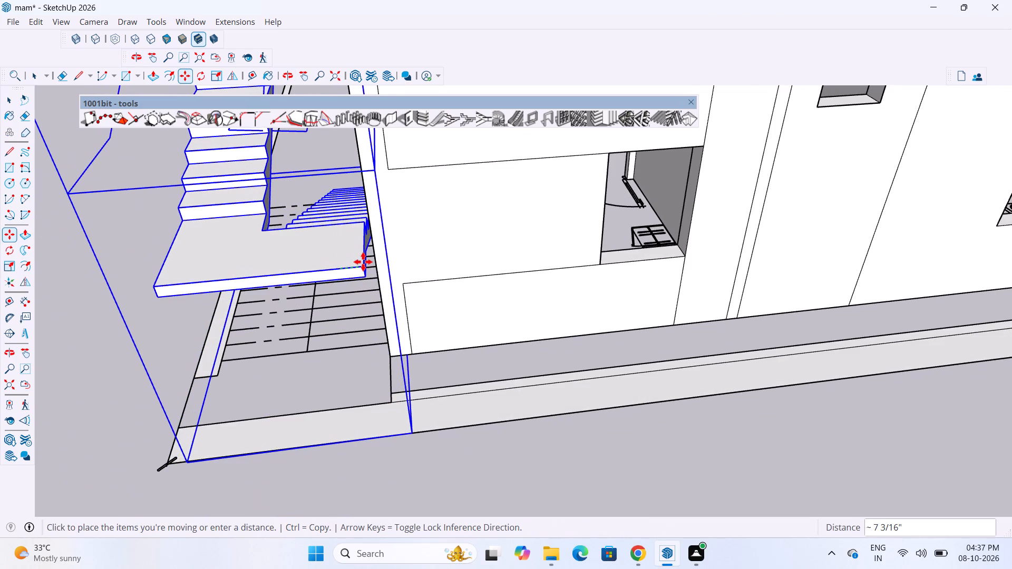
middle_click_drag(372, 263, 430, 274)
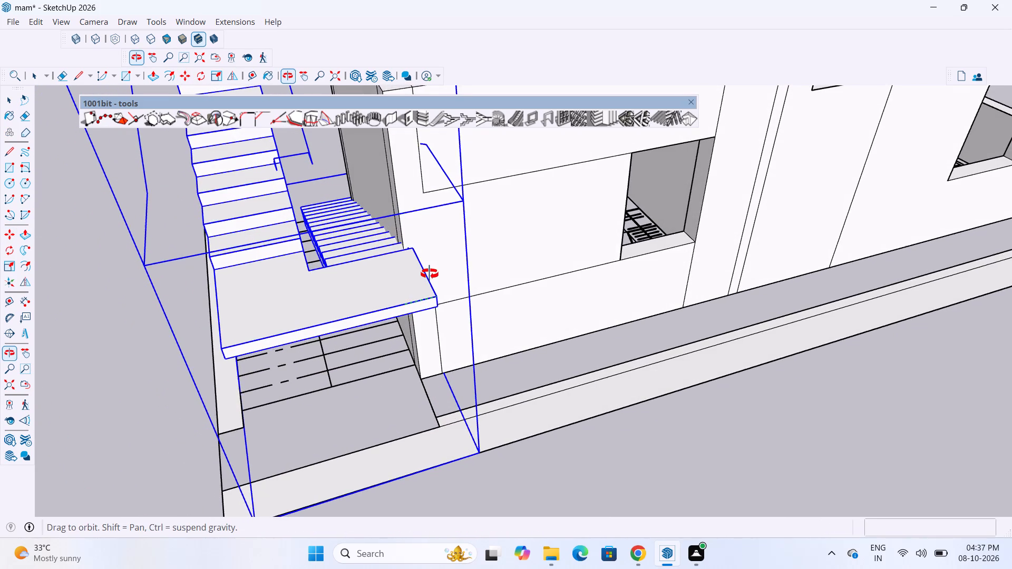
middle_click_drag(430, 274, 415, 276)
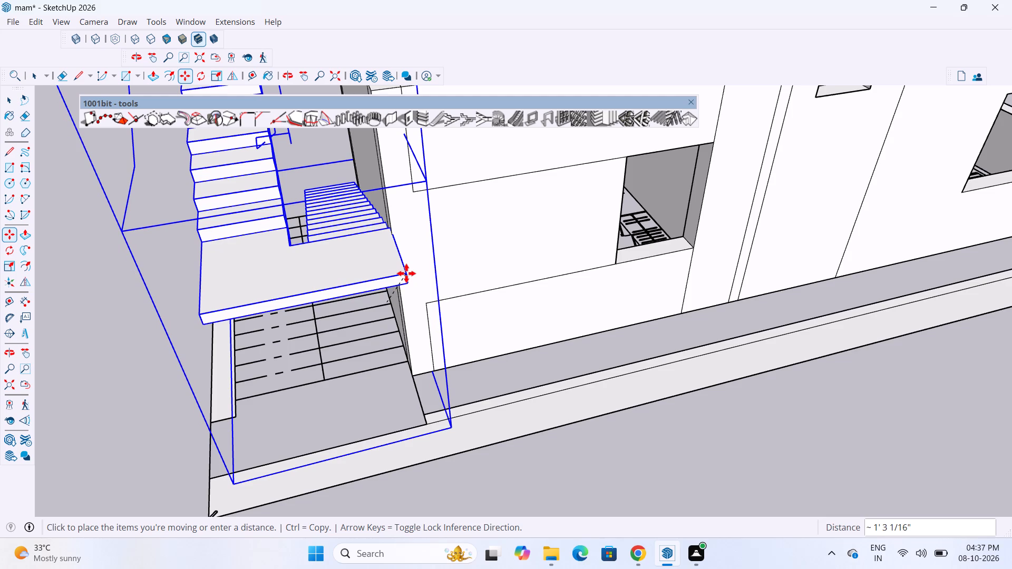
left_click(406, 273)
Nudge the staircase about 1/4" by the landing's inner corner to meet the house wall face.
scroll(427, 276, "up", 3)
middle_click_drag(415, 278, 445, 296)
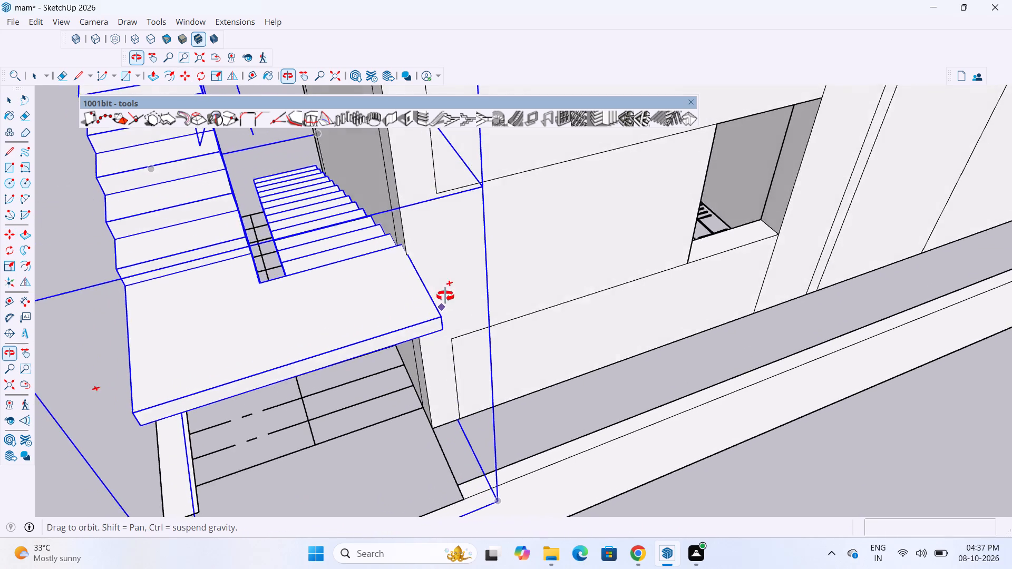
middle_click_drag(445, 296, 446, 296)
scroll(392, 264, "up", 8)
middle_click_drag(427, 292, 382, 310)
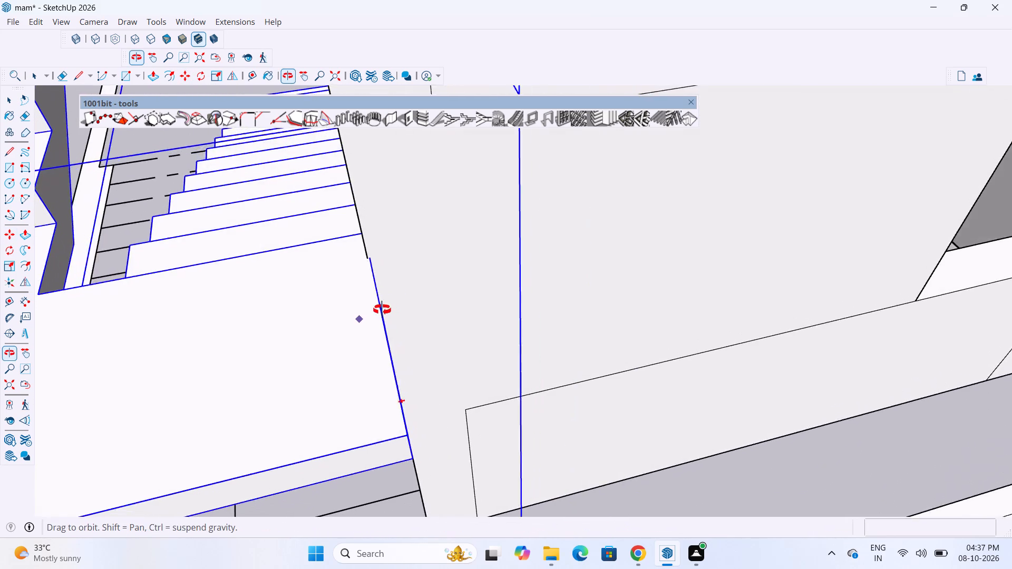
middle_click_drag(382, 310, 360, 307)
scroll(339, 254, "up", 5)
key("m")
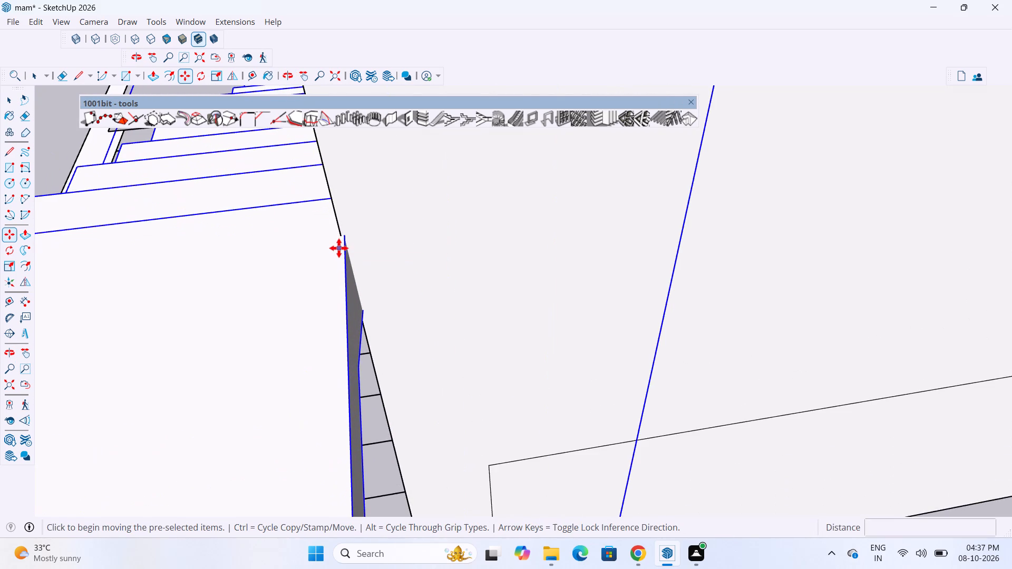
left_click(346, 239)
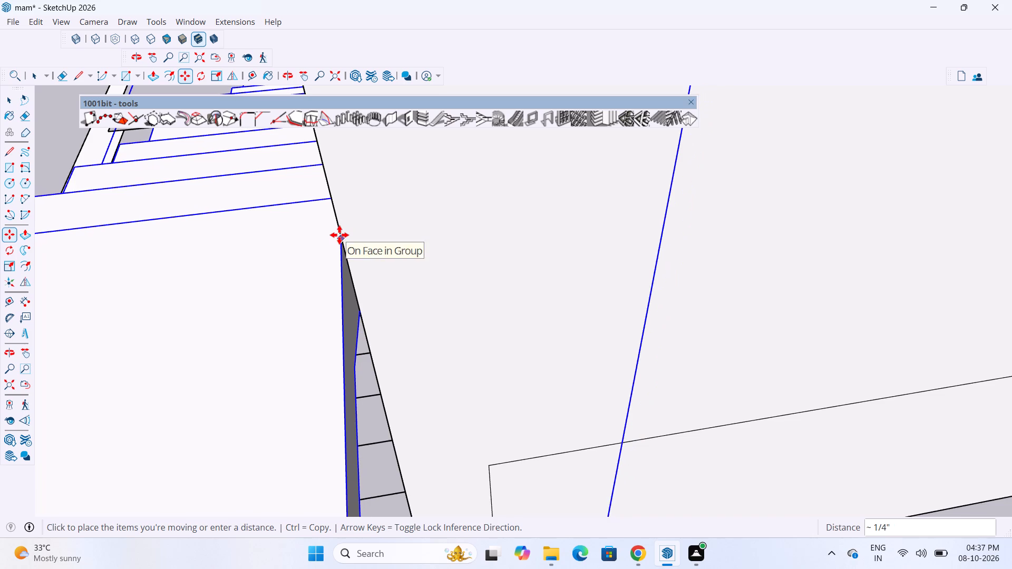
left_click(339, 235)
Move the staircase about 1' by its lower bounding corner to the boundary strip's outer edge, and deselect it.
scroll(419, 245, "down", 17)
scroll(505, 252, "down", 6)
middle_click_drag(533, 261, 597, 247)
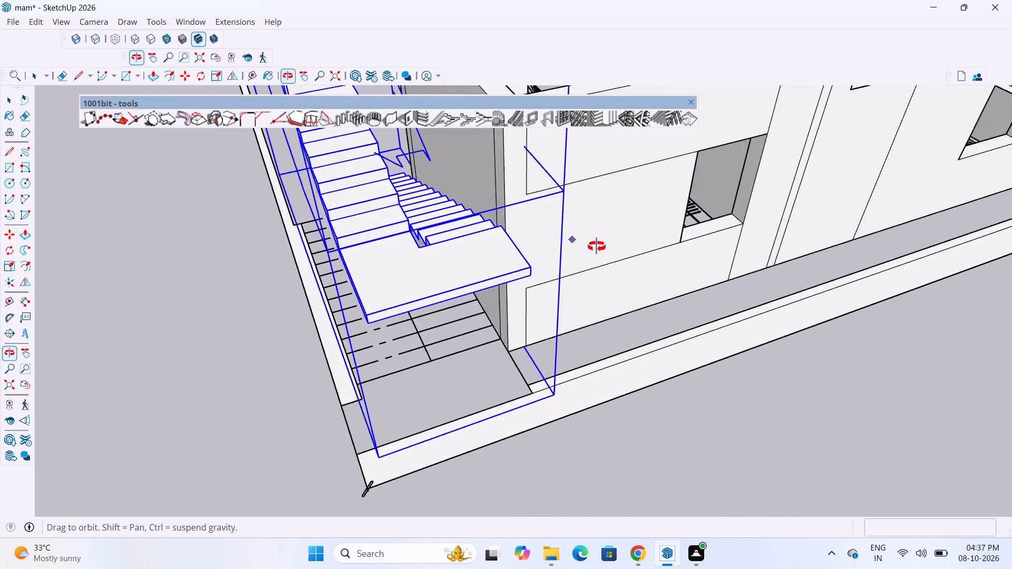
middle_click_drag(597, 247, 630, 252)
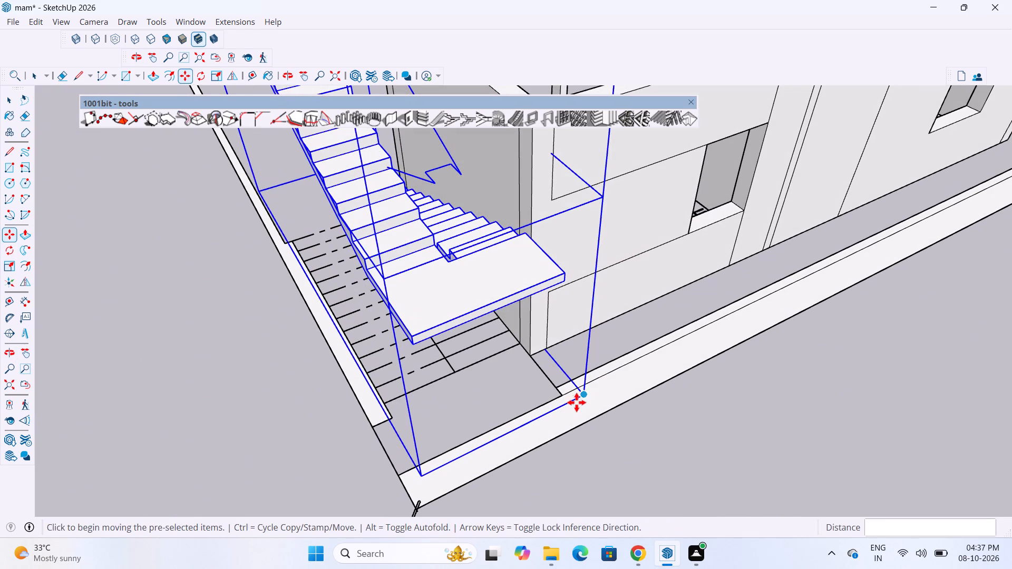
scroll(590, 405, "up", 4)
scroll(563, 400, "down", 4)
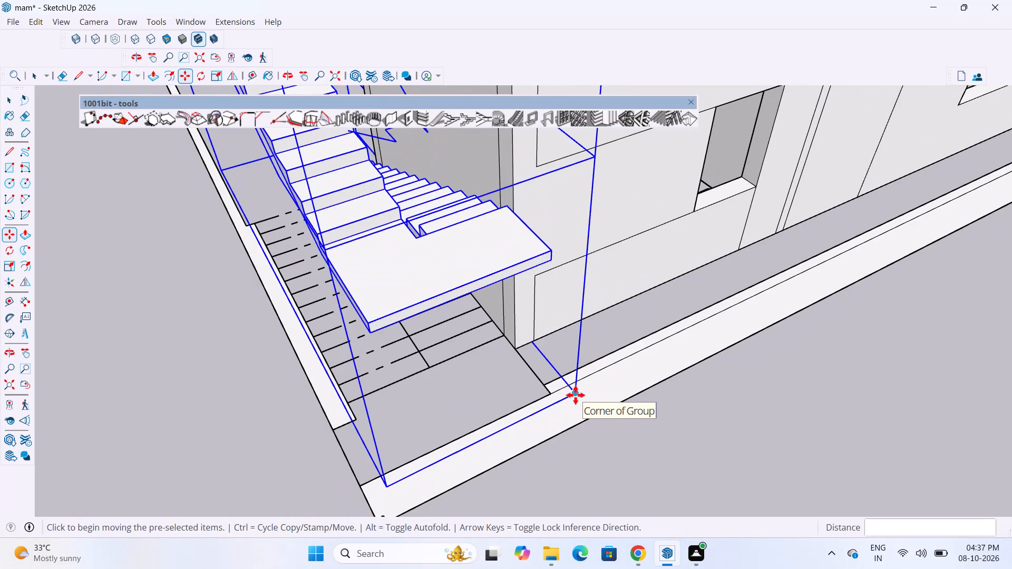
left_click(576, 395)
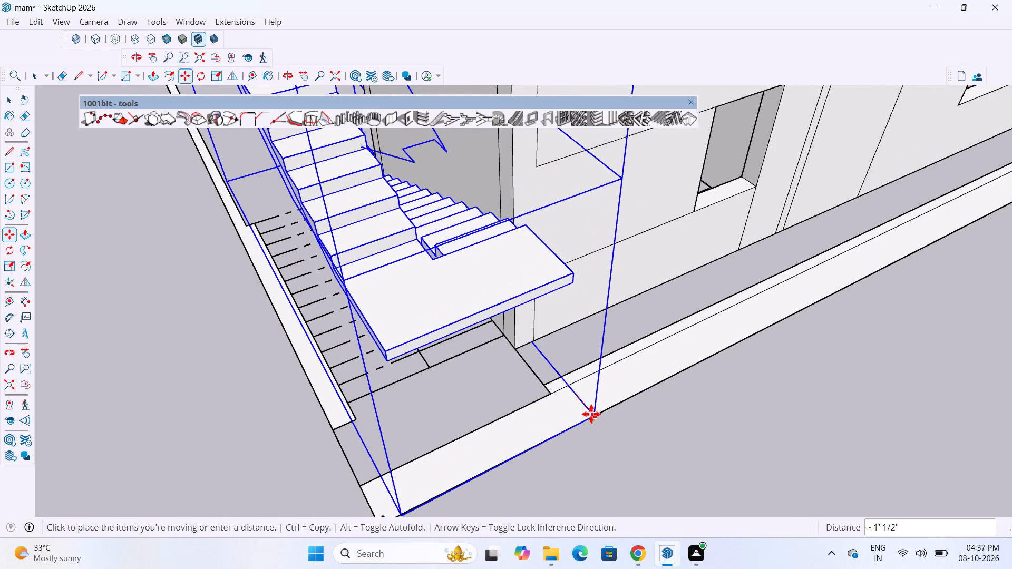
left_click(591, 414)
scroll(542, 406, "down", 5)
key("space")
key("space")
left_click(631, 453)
Examine how both flights sit against the house wall, the wall tops and the stair plan's tread lines.
middle_click_drag(561, 367, 618, 360)
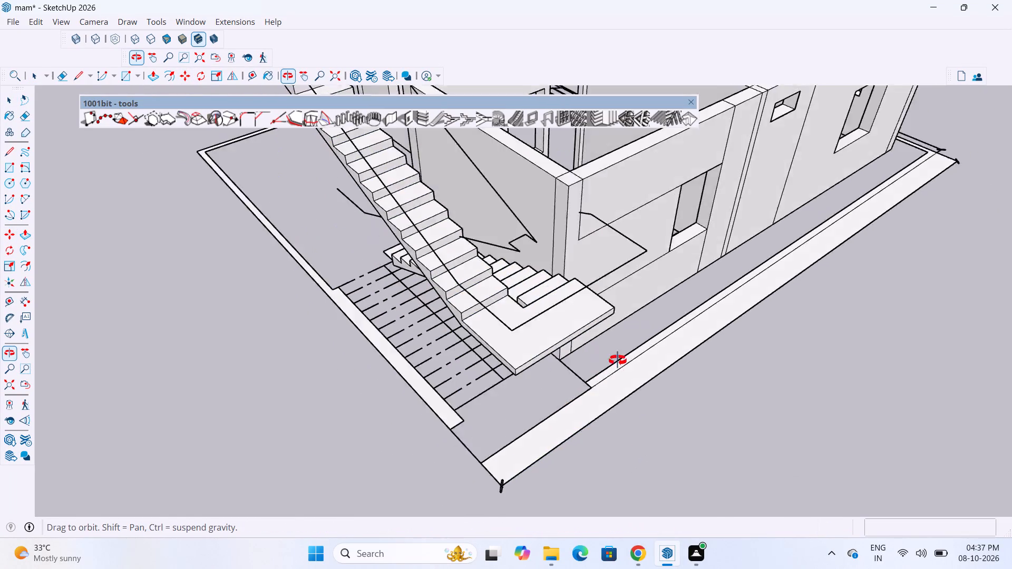
middle_click_drag(618, 360, 958, 389)
scroll(564, 173, "up", 2)
middle_click_drag(551, 139, 688, 188)
scroll(665, 187, "up", 4)
middle_click_drag(636, 171, 590, 170)
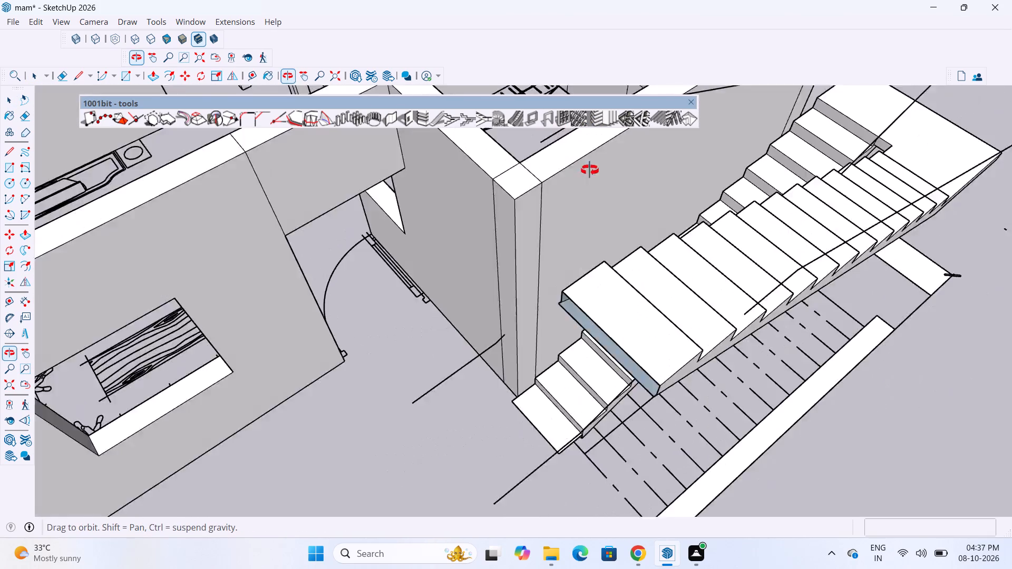
middle_click_drag(590, 170, 731, 176)
scroll(776, 210, "up", 3)
scroll(731, 241, "down", 3)
scroll(639, 256, "down", 4)
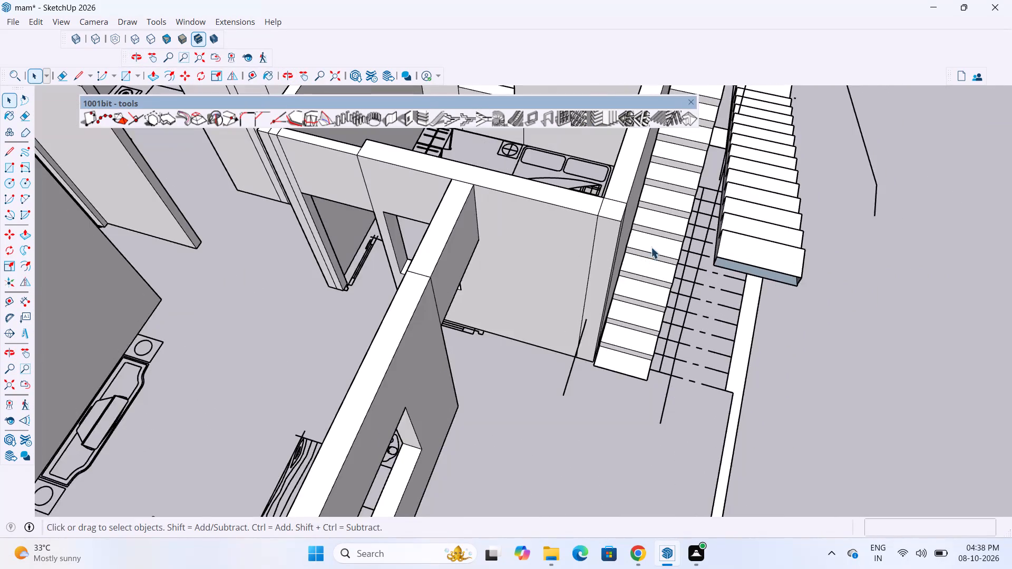
scroll(657, 243, "up", 4)
middle_click_drag(547, 245, 587, 253)
scroll(695, 218, "up", 2)
scroll(580, 235, "up", 1)
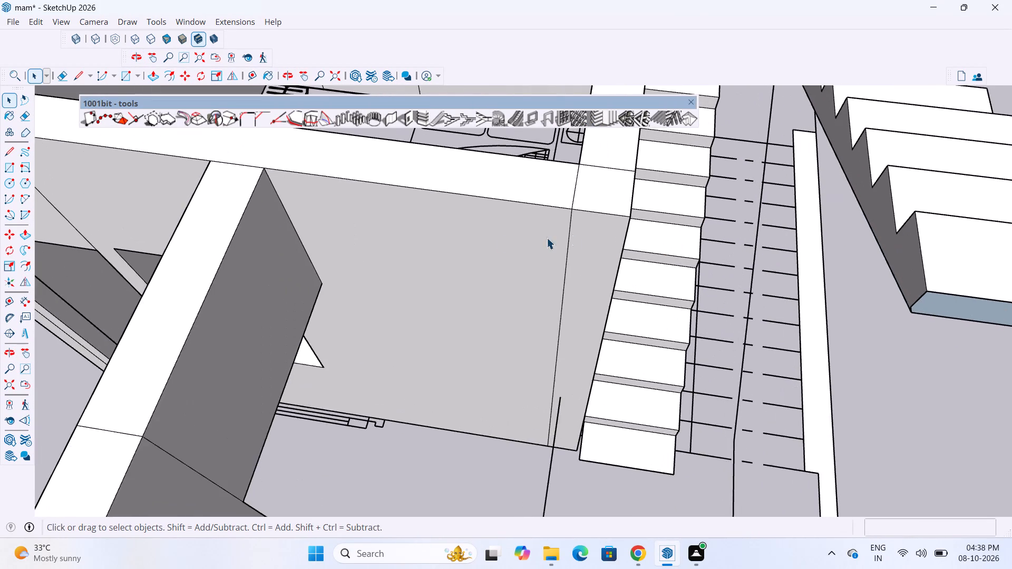
scroll(491, 237, "down", 3)
scroll(436, 270, "down", 4)
middle_click_drag(595, 275, 722, 272)
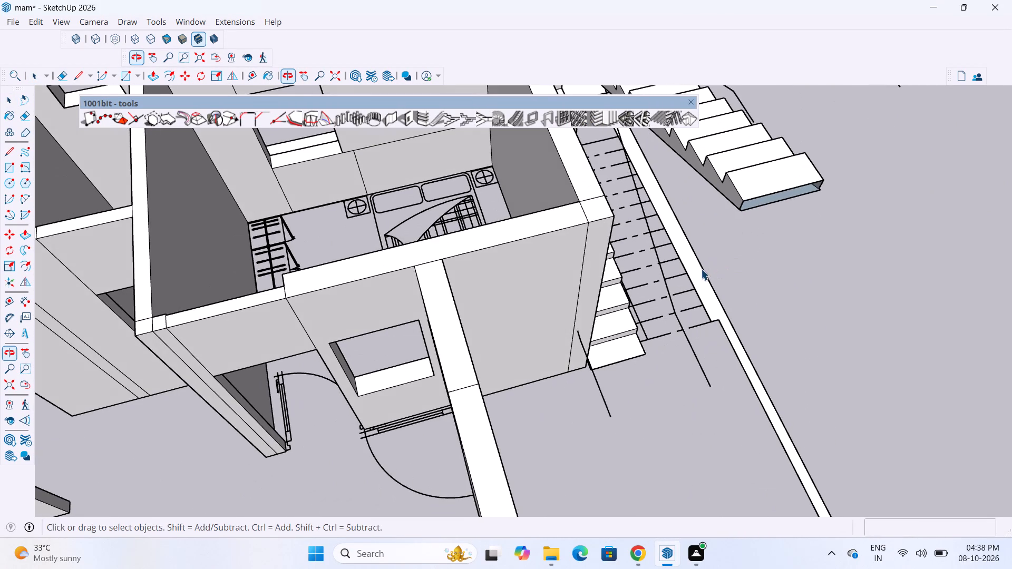
Measure along the green axis from the house wall's top corner toward the upper flight's end.
key("t")
left_click(612, 213)
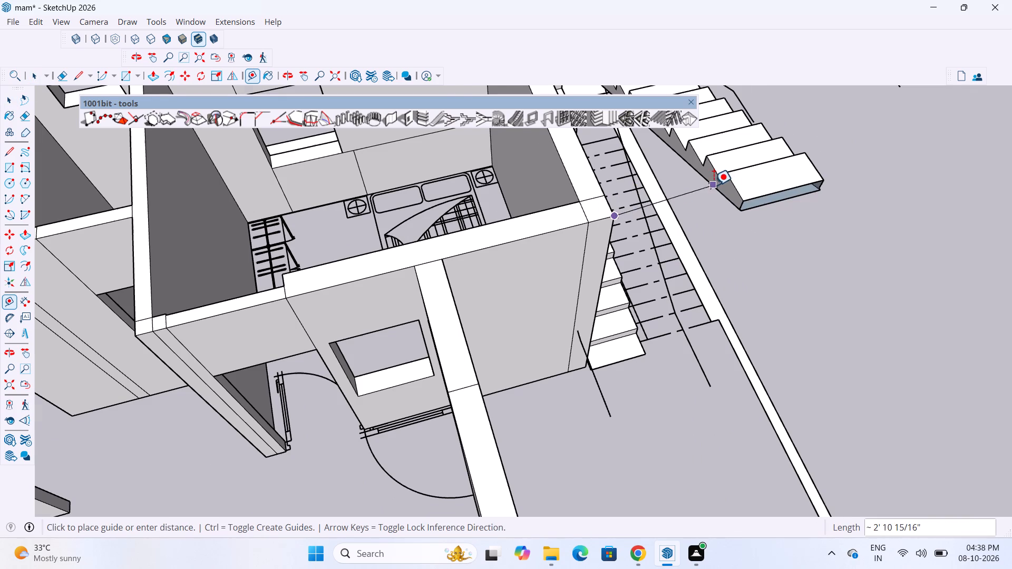
scroll(714, 185, "up", 3)
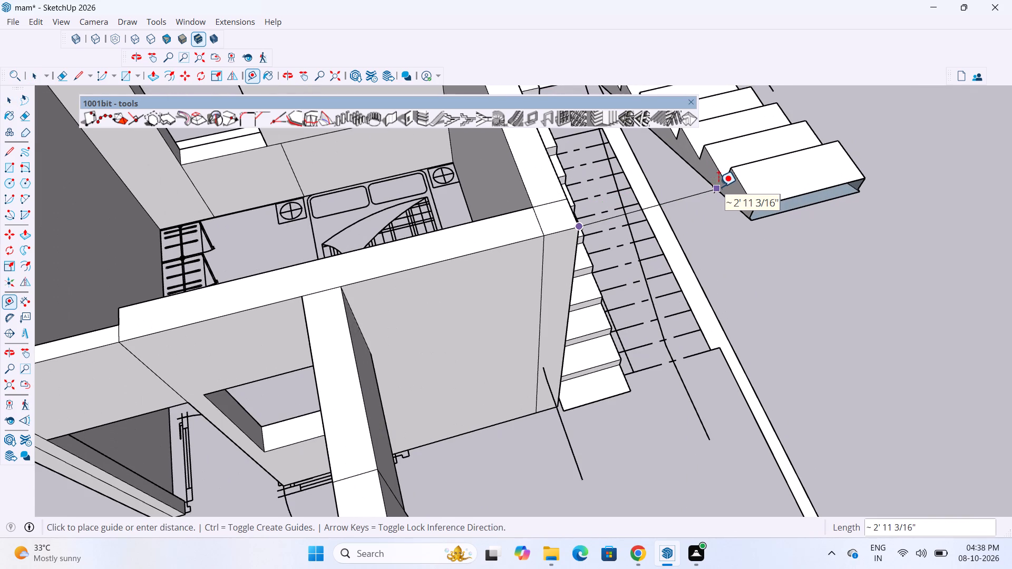
key("Right")
key("Up")
key("Left")
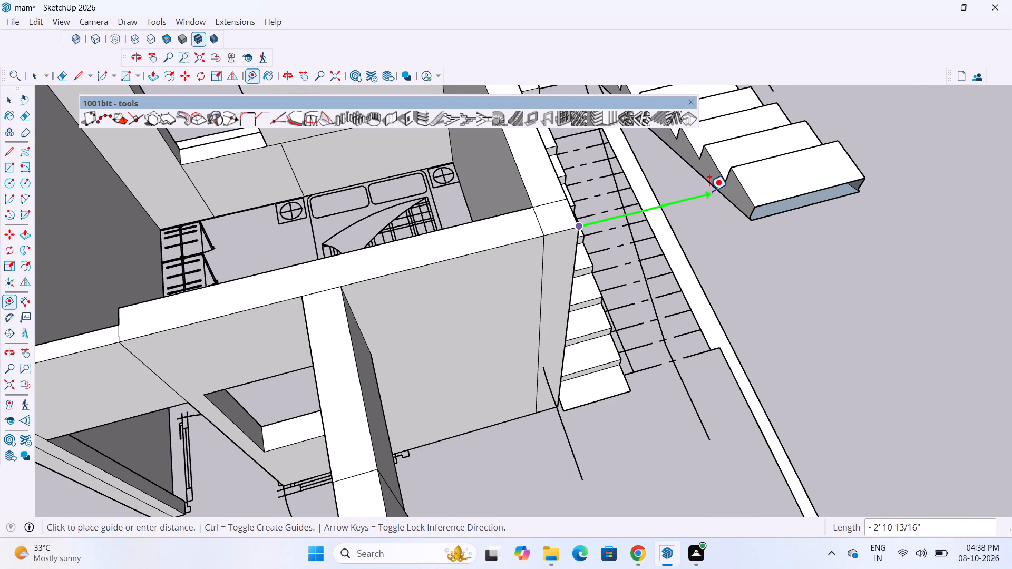
scroll(711, 187, "up", 4)
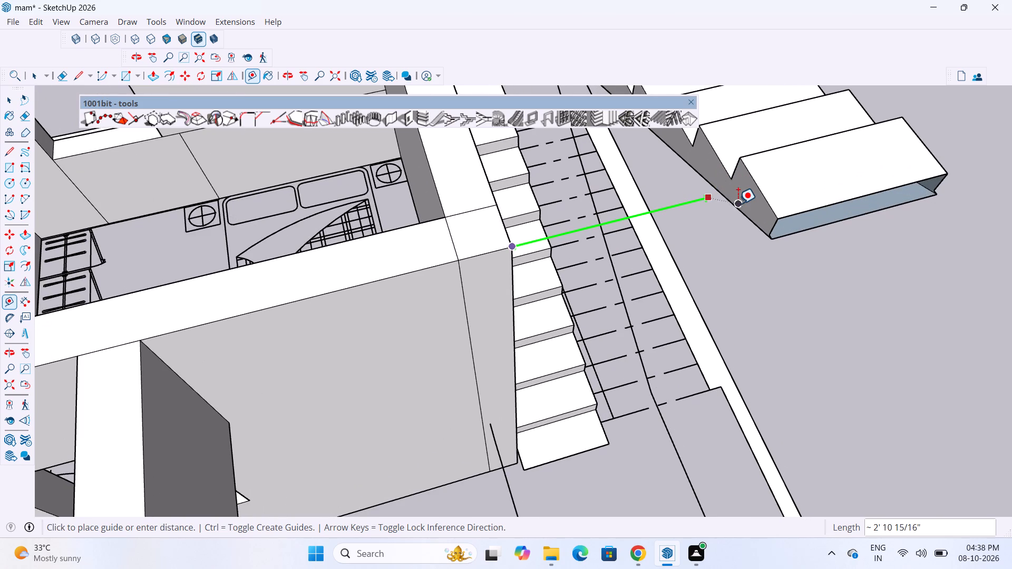
scroll(722, 186, "up", 7)
scroll(741, 200, "down", 2)
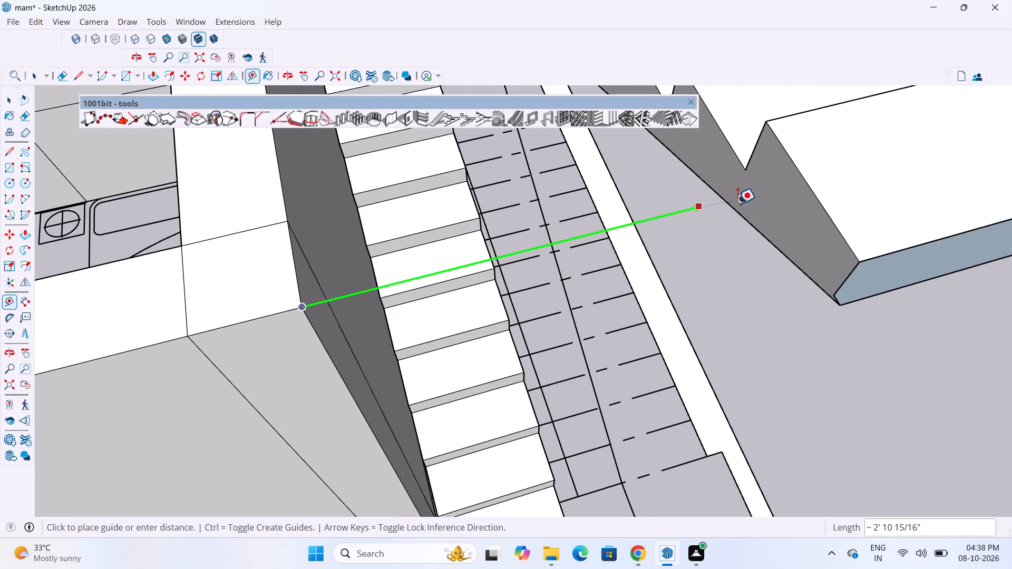
scroll(737, 204, "down", 2)
middle_click_drag(732, 224, 658, 216)
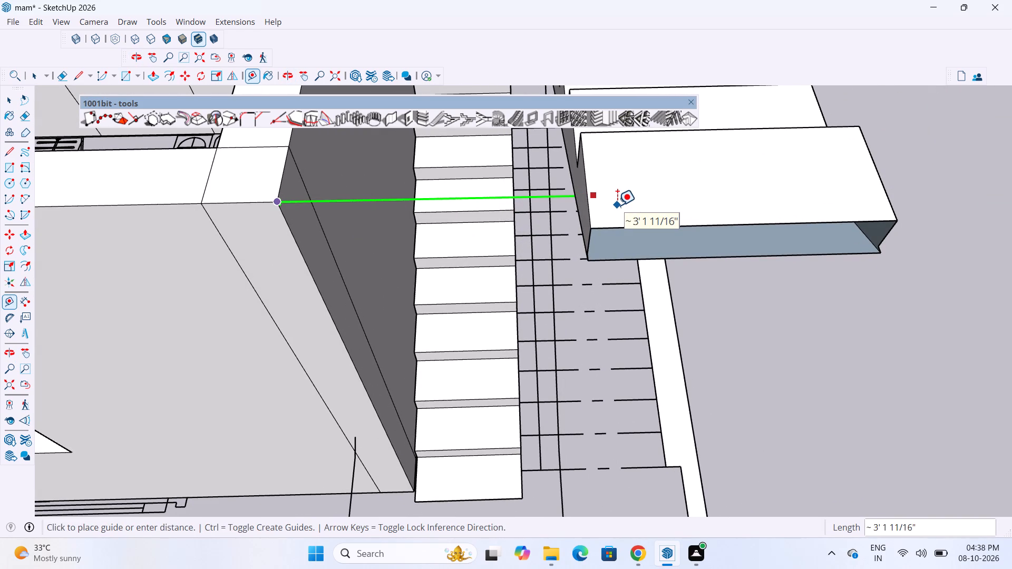
key("space")
Delete the dogleg staircase standing over the stair plan.
scroll(590, 242, "down", 9)
middle_click_drag(645, 352, 515, 357)
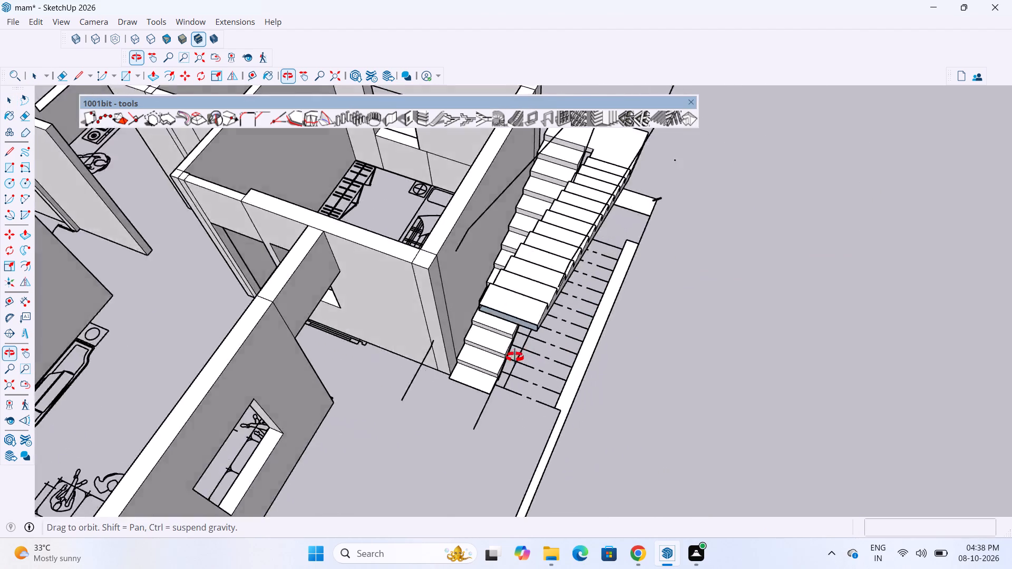
middle_click_drag(515, 357, 281, 376)
scroll(532, 309, "down", 8)
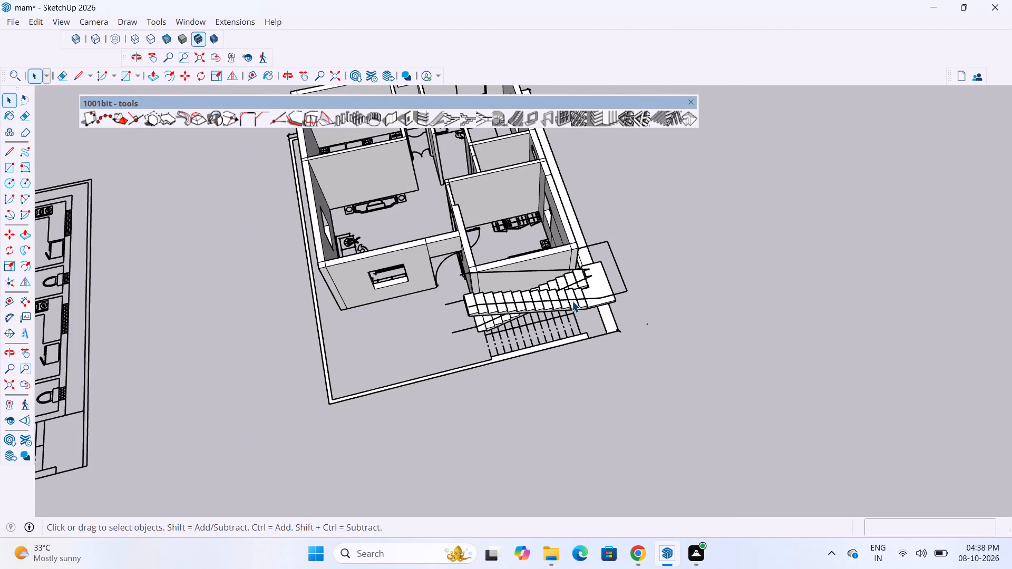
left_click(569, 304)
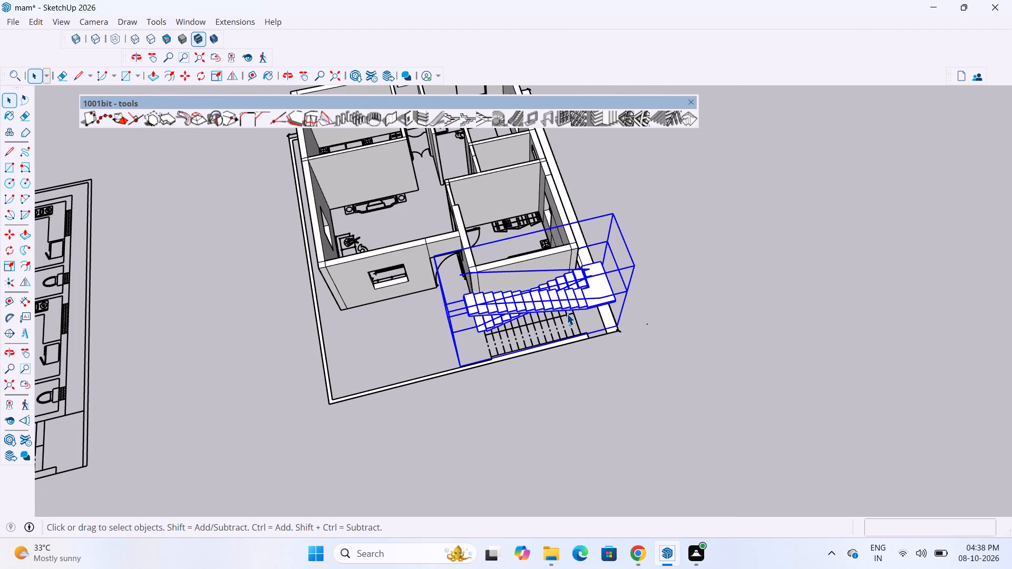
key("Delete")
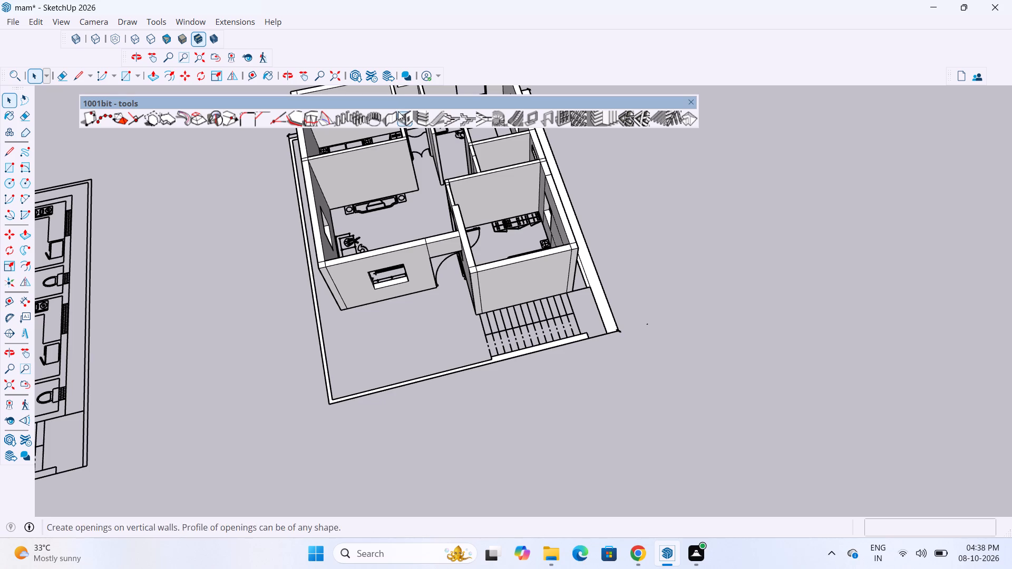
Build a new two-flight dogleg staircase with 12 risers in the second flight, using Build Staircase 2.
left_click(443, 120)
left_click(925, 207)
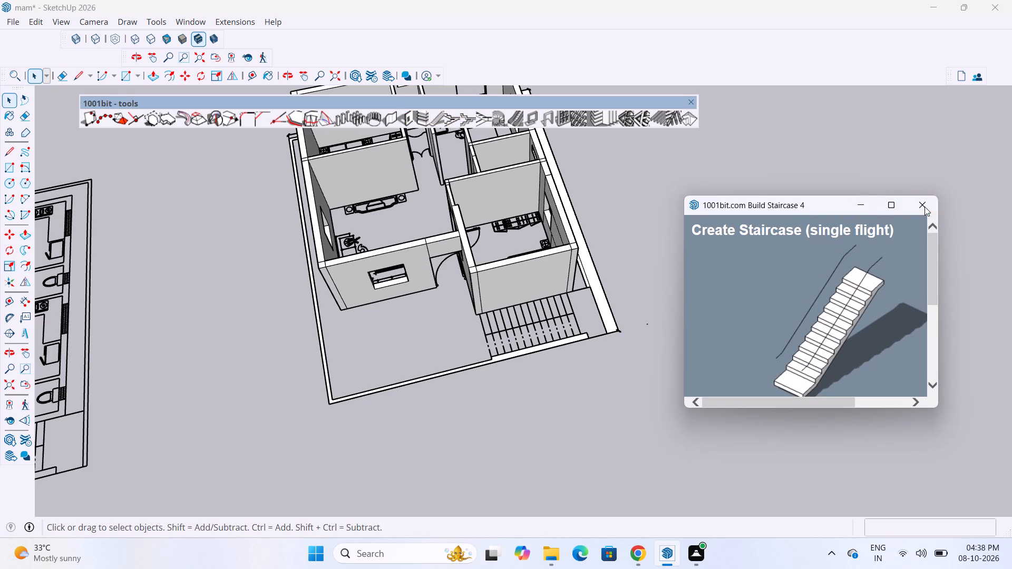
left_click(456, 118)
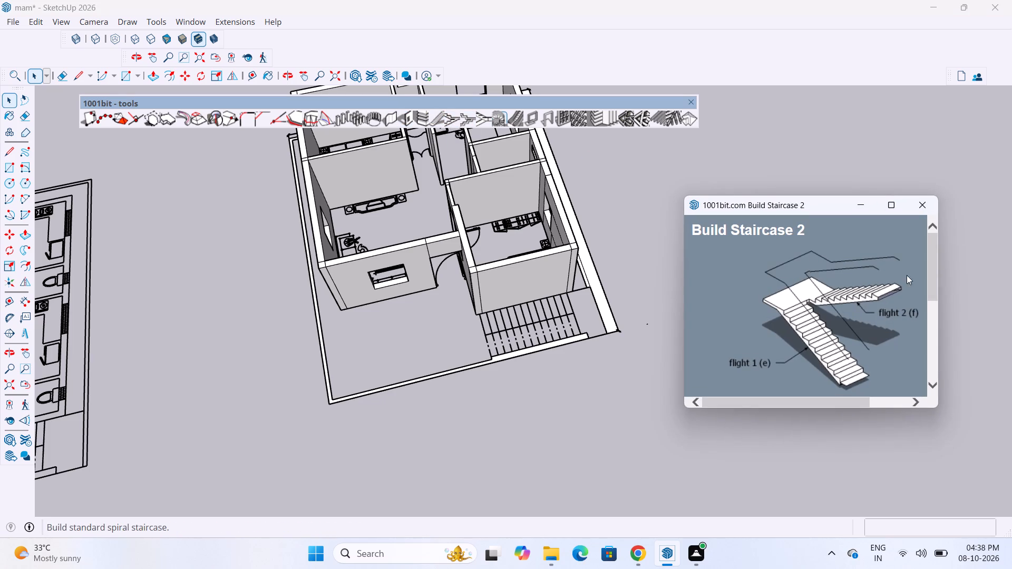
left_click(893, 211)
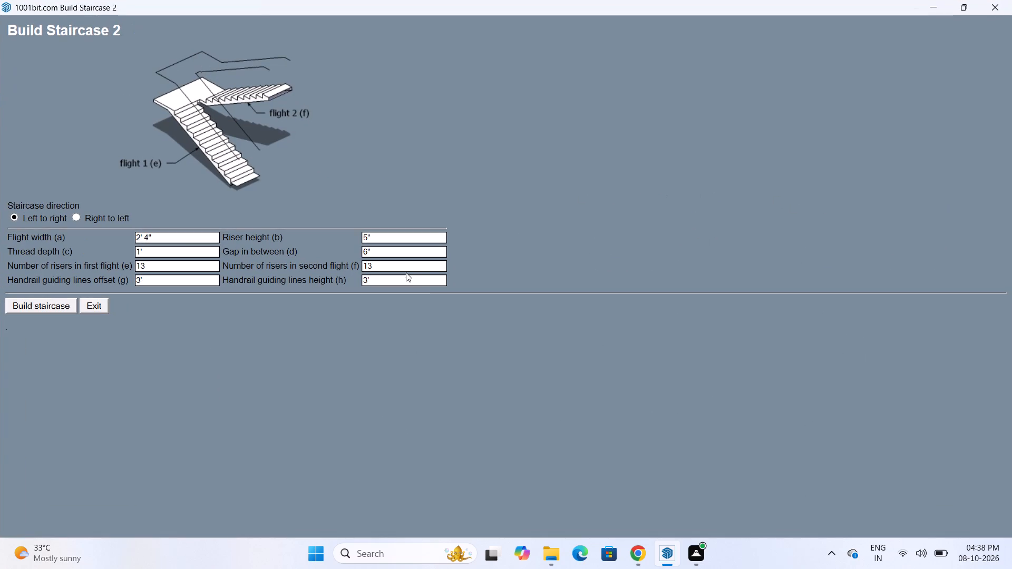
left_click(407, 263)
key("BackSpace")
type("12")
left_click(52, 307)
Place the new dogleg staircase on open ground beside the plot's long boundary strip, with the landing facing away from the house.
scroll(343, 328, "down", 9)
middle_click_drag(459, 437, 367, 424)
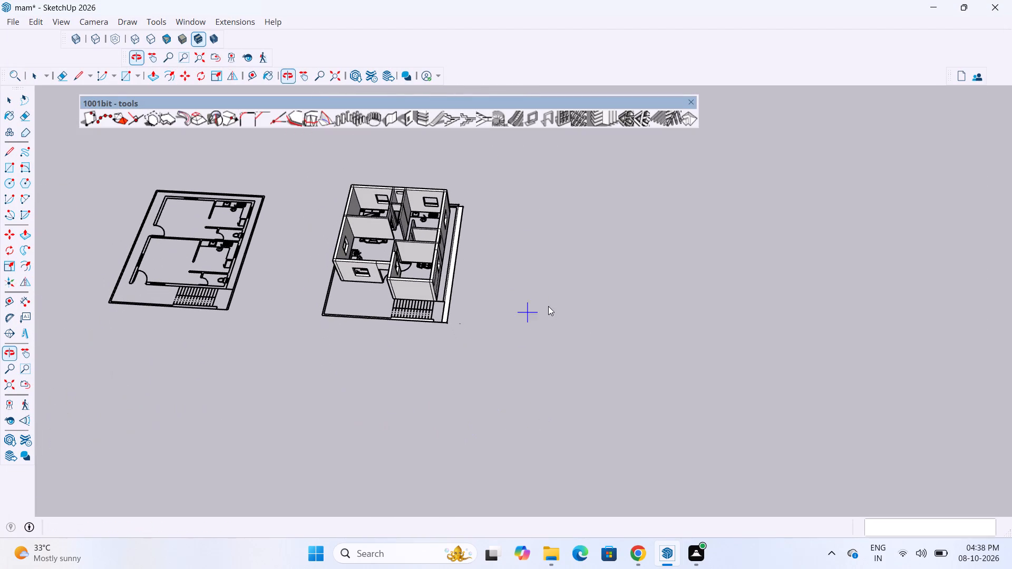
left_click(518, 309)
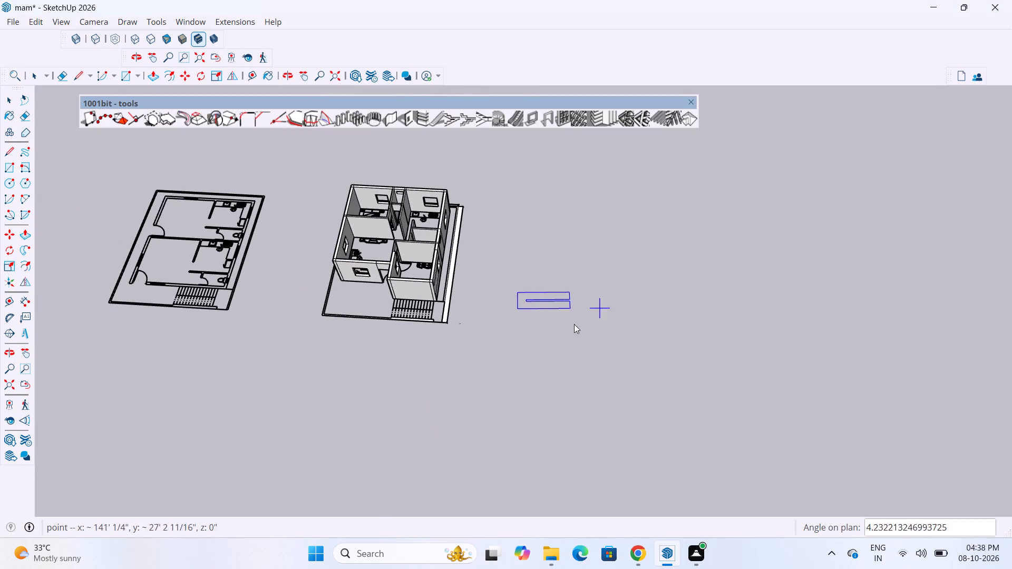
scroll(472, 309, "up", 5)
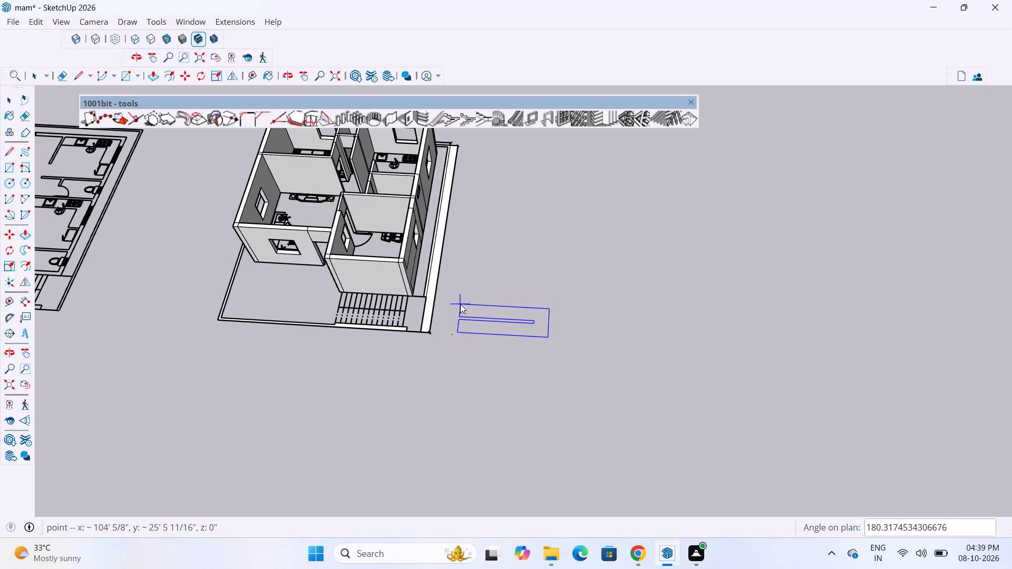
left_click(460, 304)
scroll(553, 288, "up", 2)
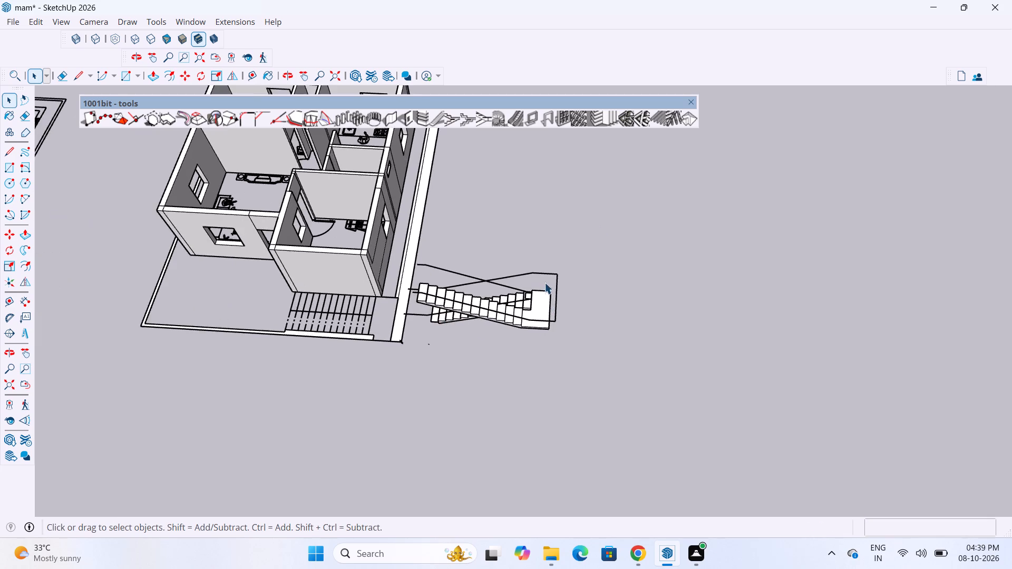
Move the staircase by its base corner about 20' 9" onto the boundary strip's inner corner, over the stair plan.
scroll(531, 304, "up", 6)
middle_click_drag(582, 323, 335, 338)
scroll(383, 279, "up", 2)
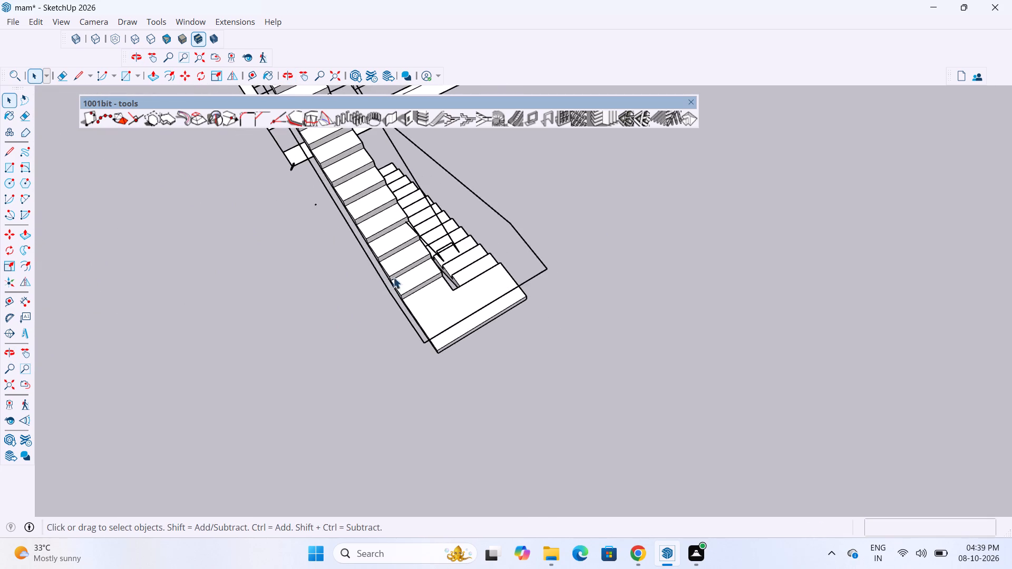
scroll(393, 277, "up", 3)
left_click(546, 299)
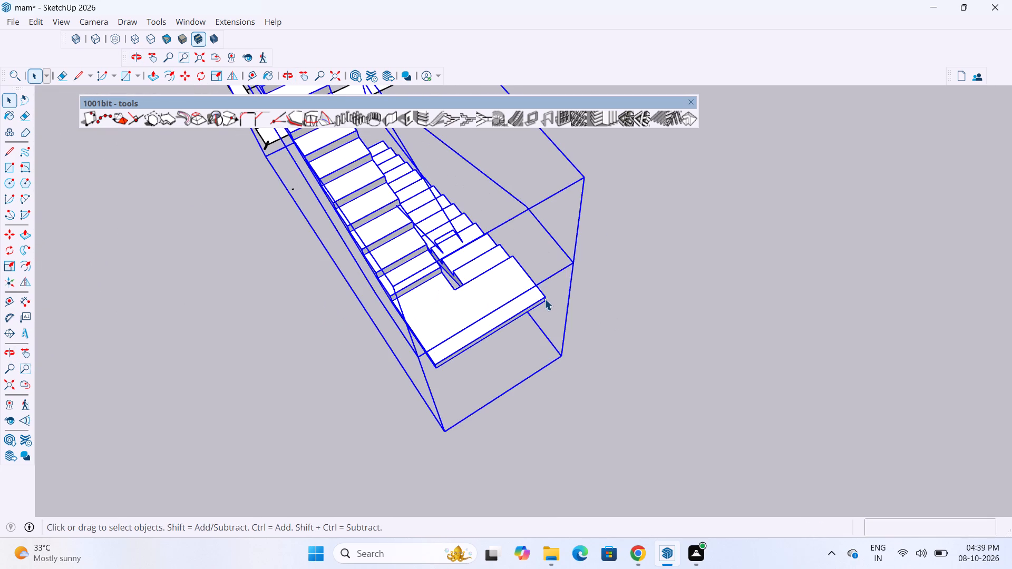
key("m")
left_click(566, 352)
scroll(420, 246, "down", 3)
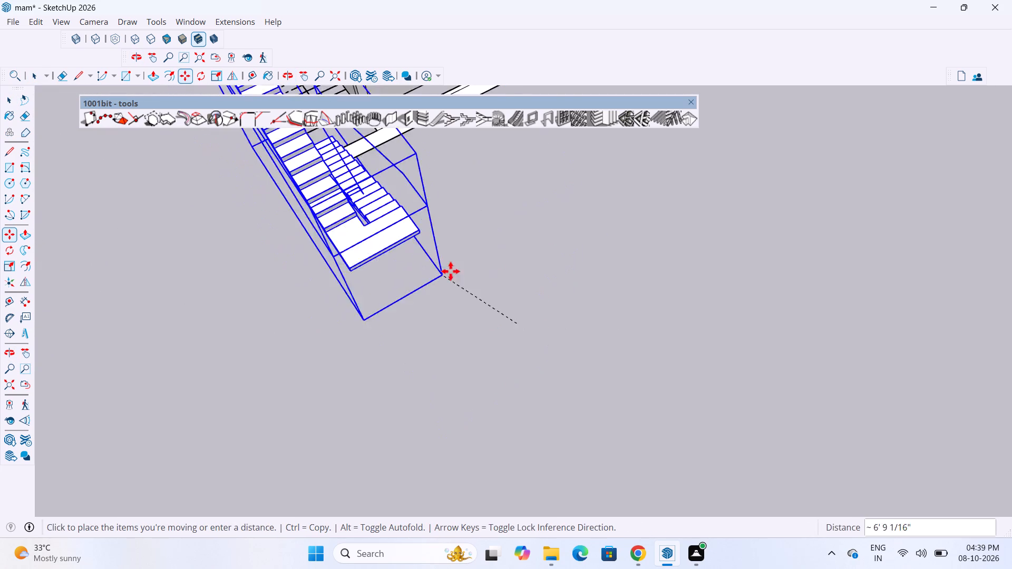
scroll(451, 271, "down", 10)
scroll(412, 218, "up", 14)
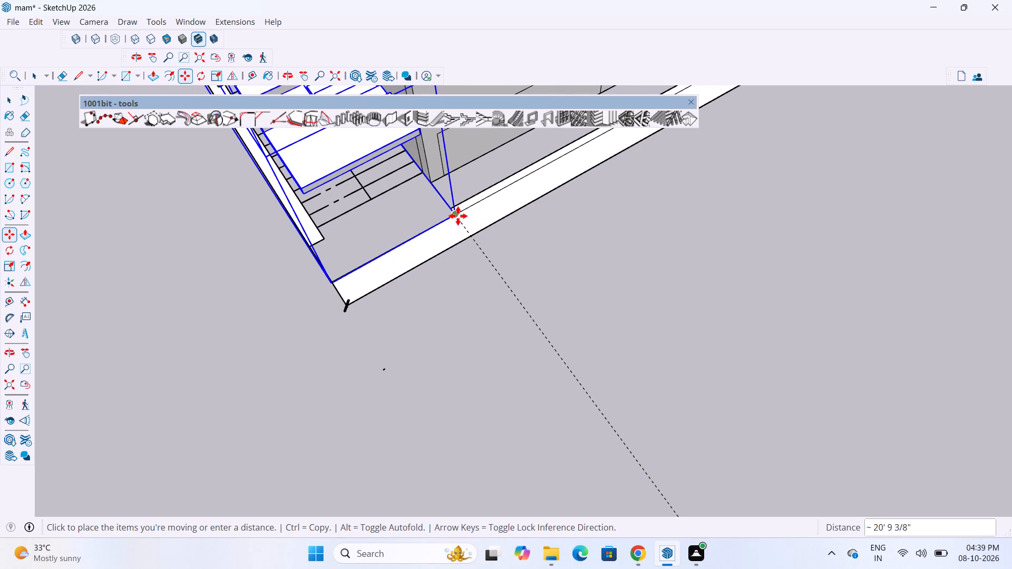
left_click(458, 217)
scroll(462, 345, "down", 3)
middle_click_drag(495, 371, 412, 393)
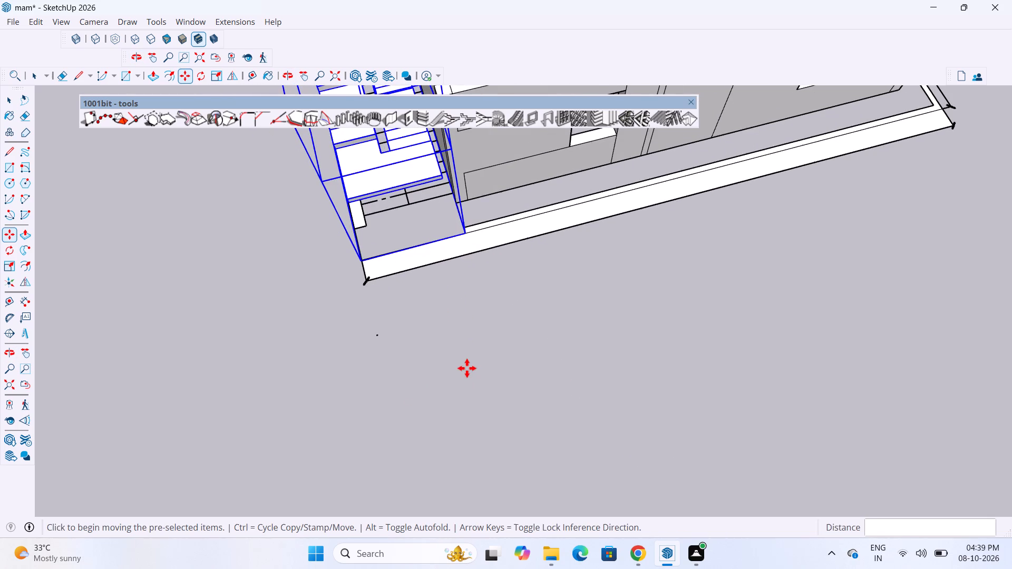
scroll(590, 395, "down", 4)
key("space")
left_click(476, 368)
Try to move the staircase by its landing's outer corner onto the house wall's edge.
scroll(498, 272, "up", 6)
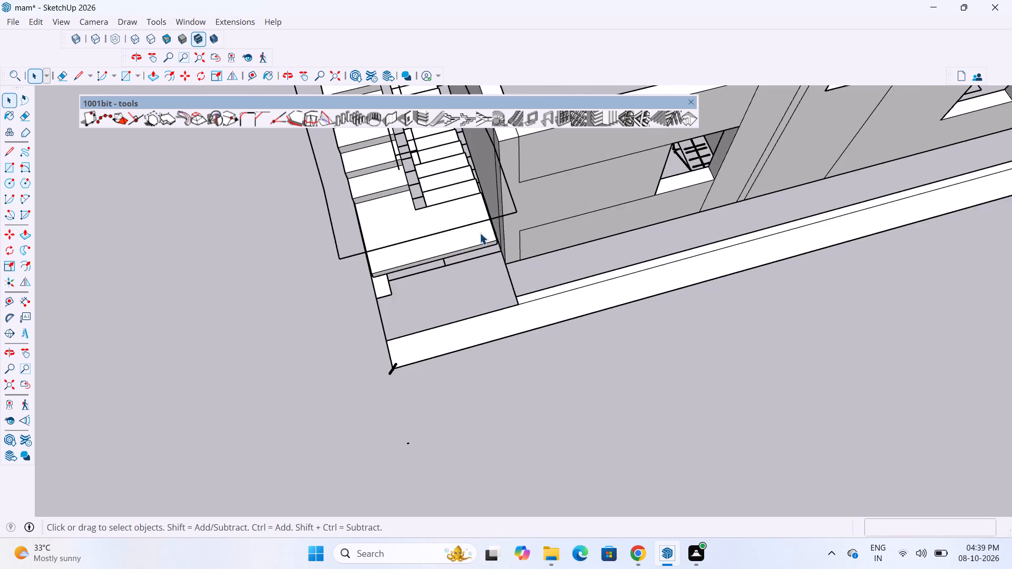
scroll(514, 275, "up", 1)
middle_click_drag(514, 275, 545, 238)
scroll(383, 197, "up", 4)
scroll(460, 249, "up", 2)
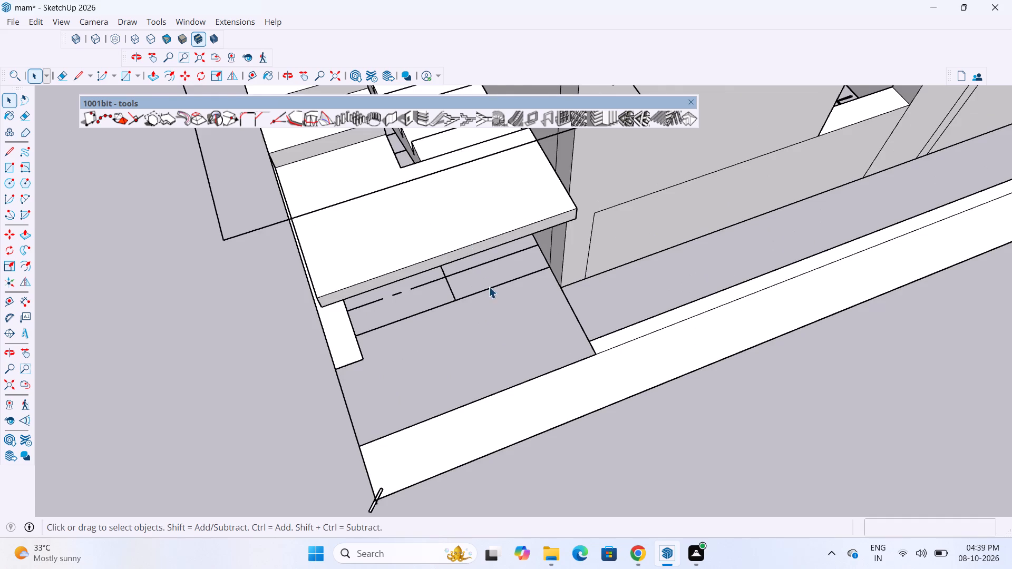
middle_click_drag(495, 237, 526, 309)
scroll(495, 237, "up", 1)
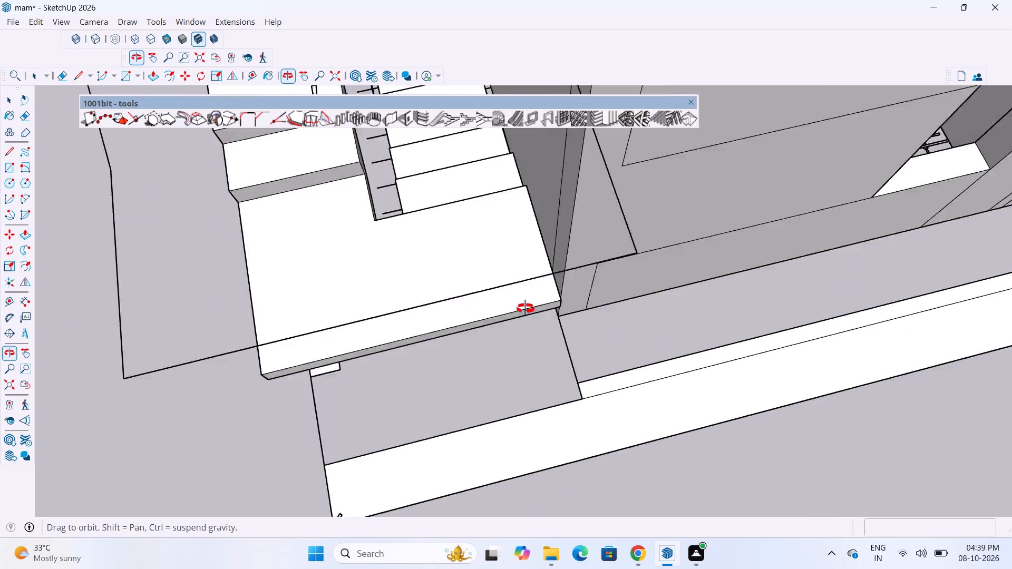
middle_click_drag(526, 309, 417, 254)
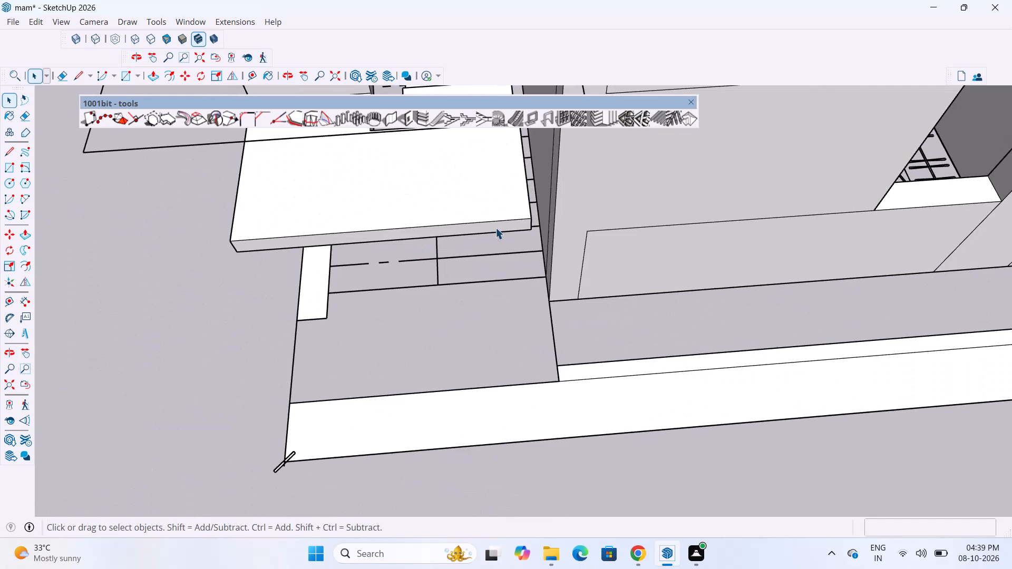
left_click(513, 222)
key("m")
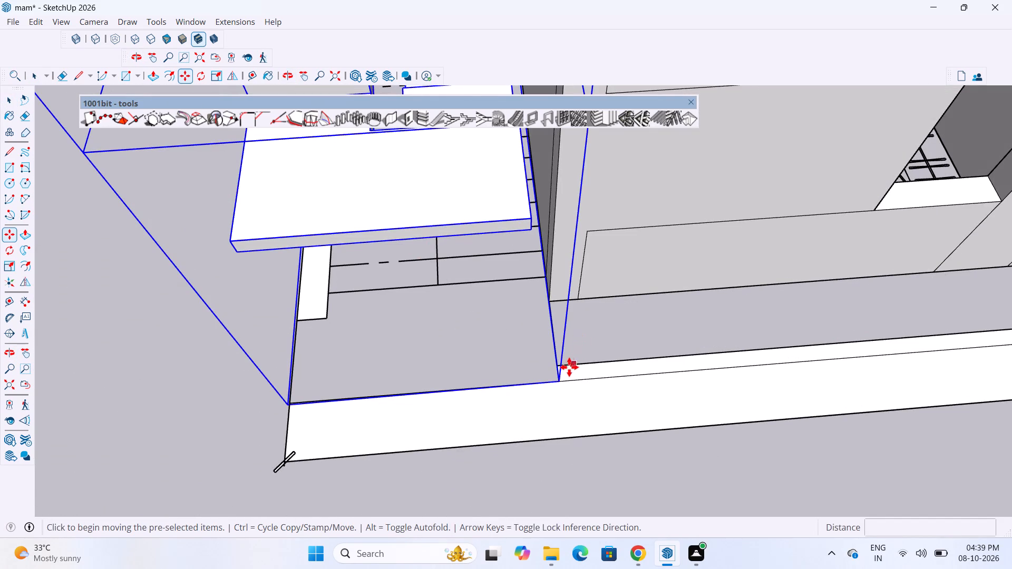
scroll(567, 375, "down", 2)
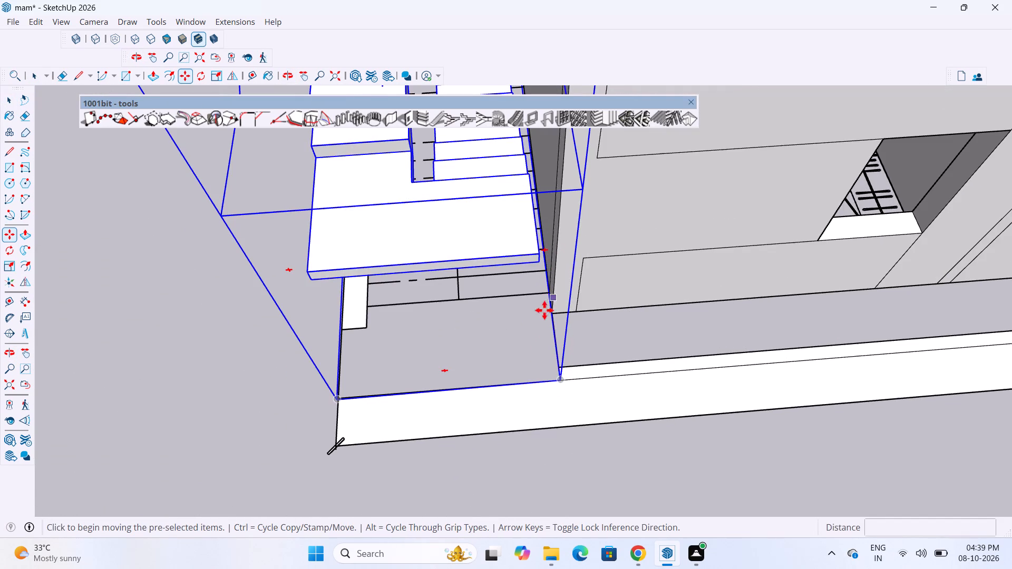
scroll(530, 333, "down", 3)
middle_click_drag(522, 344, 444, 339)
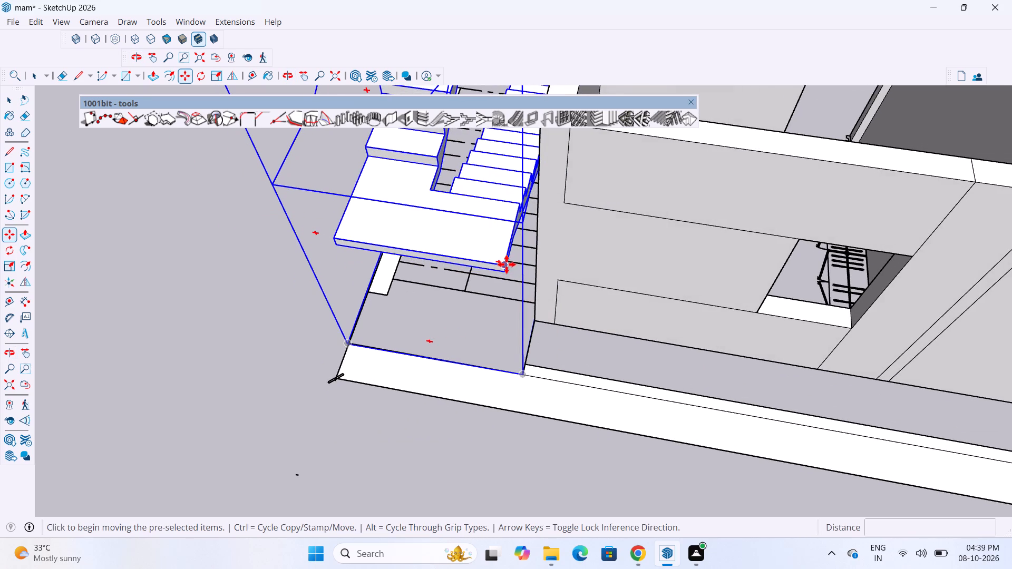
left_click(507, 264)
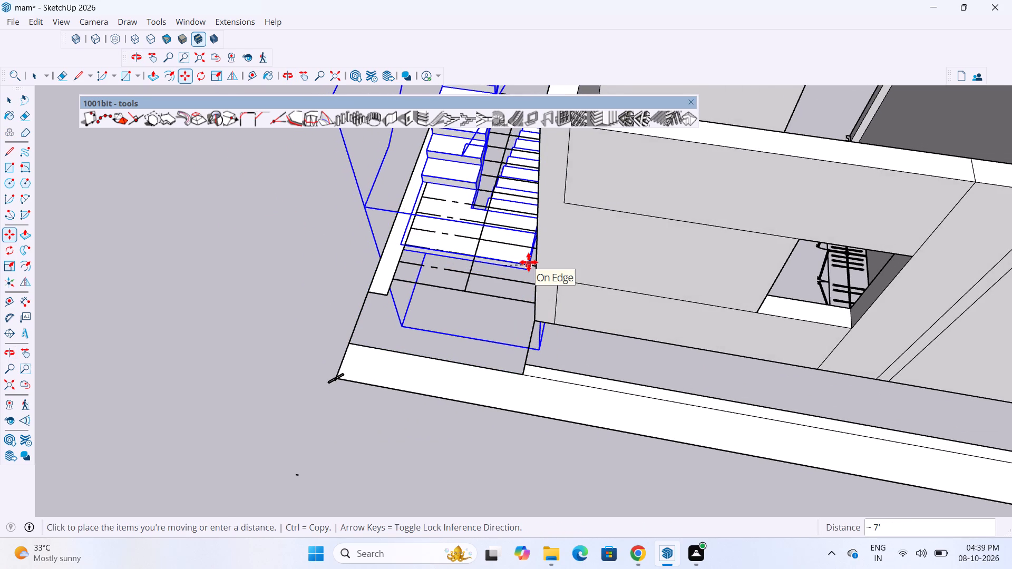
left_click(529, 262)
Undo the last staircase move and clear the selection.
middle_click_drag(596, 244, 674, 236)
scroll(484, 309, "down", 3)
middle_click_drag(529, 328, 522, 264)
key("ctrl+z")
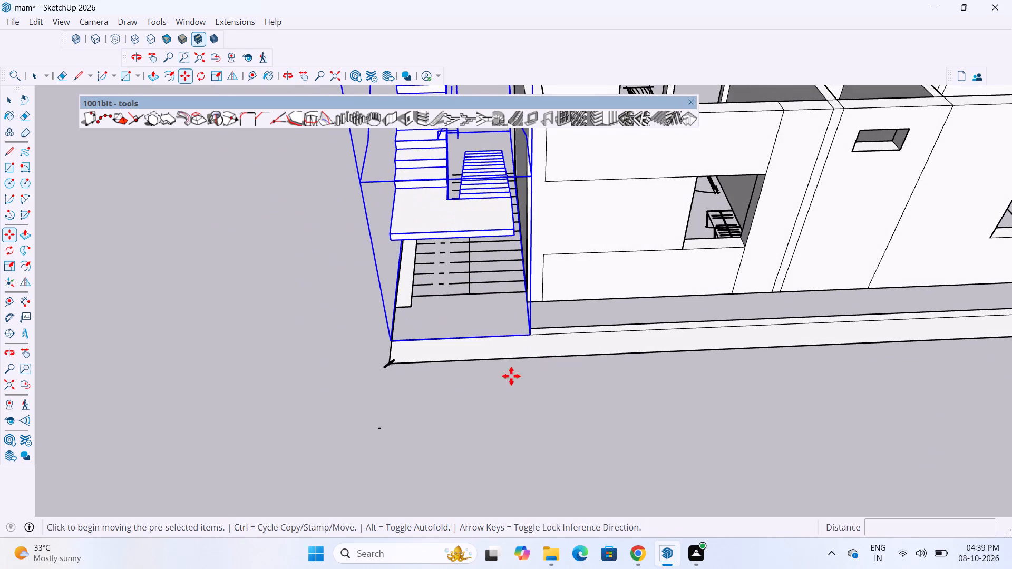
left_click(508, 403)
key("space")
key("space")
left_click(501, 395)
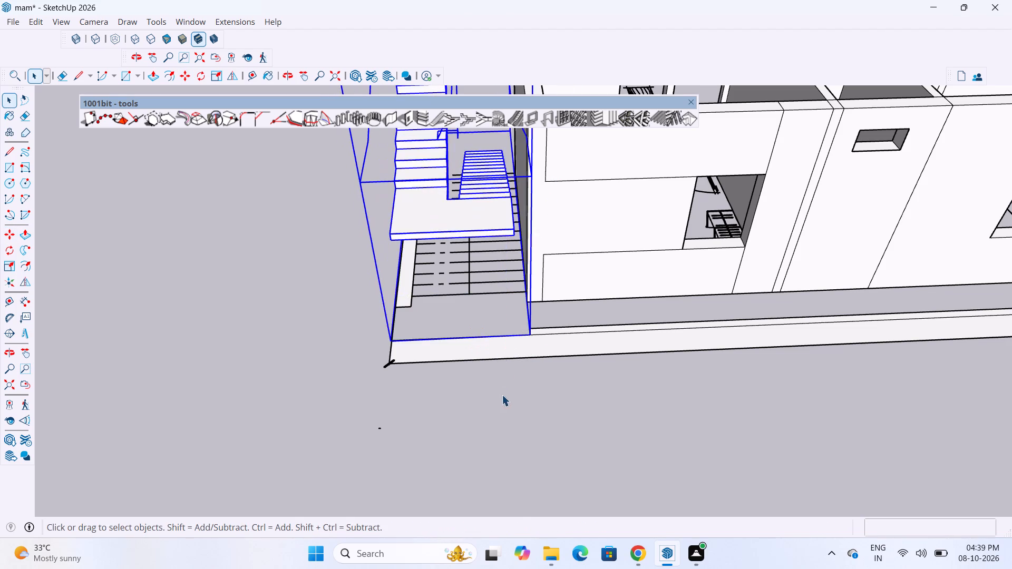
Move the staircase about 3' 5" from its landing's side edge to the house wall's vertical corner edge.
scroll(549, 202, "up", 3)
middle_click_drag(593, 286, 667, 309)
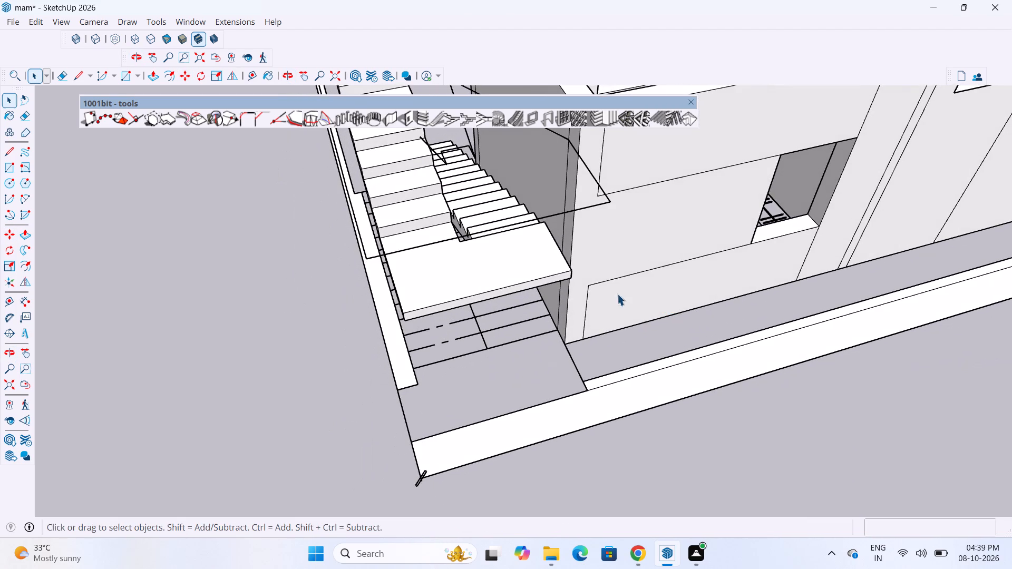
left_click(562, 260)
key("m")
middle_click_drag(625, 298, 579, 318)
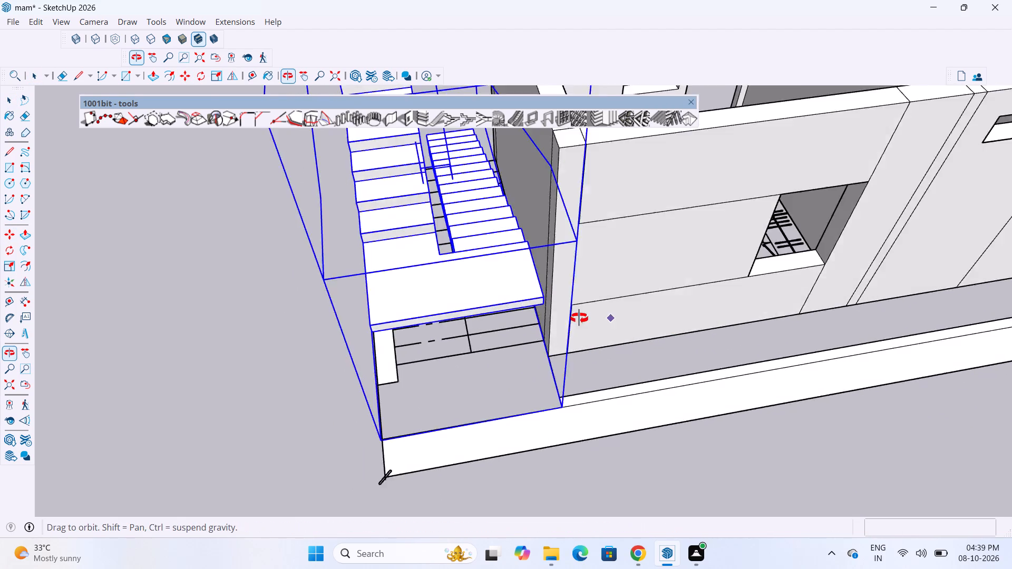
middle_click_drag(579, 318, 491, 316)
scroll(499, 360, "down", 8)
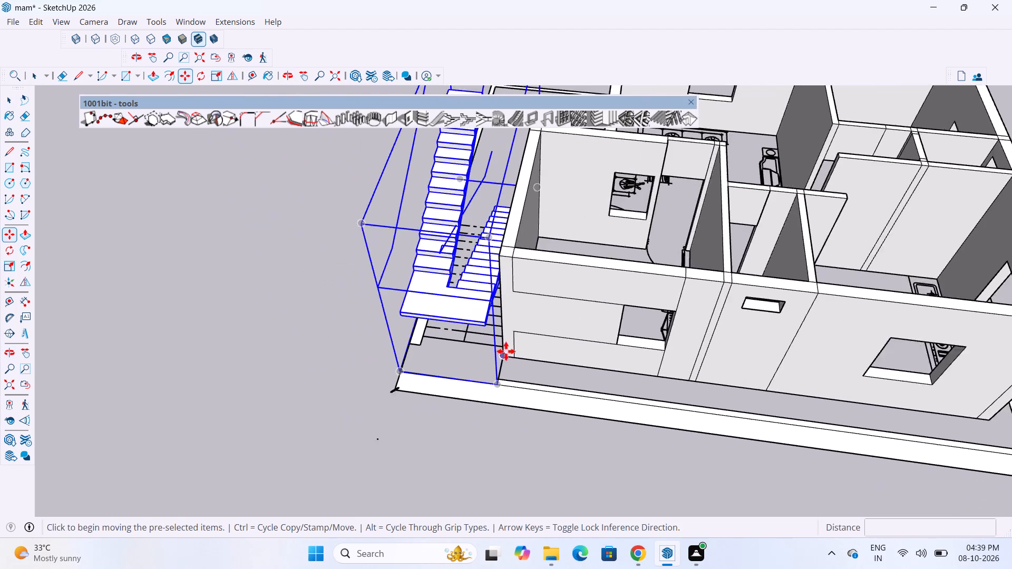
scroll(459, 320, "up", 7)
left_click(515, 299)
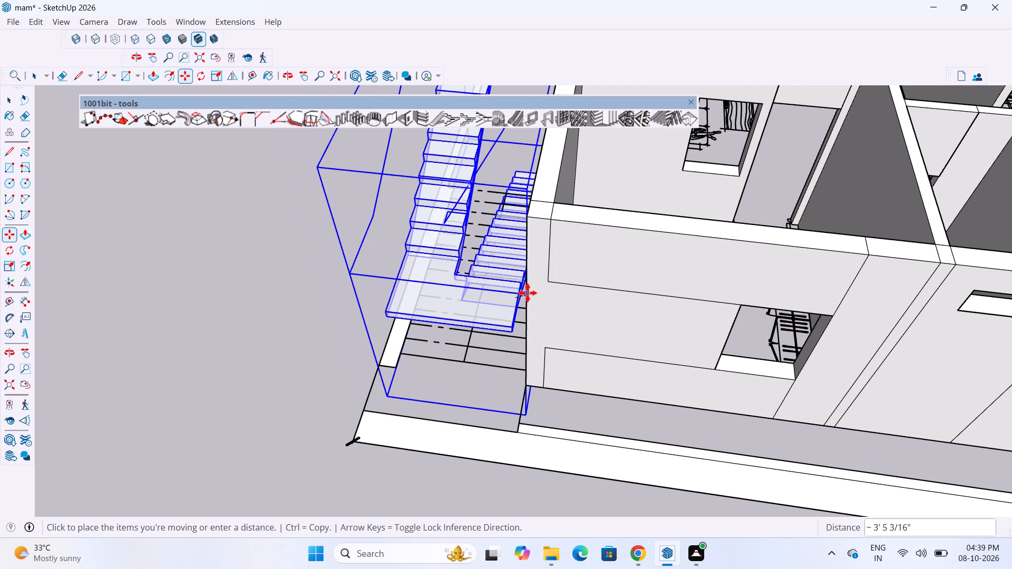
left_click(527, 293)
middle_click_drag(548, 289, 583, 269)
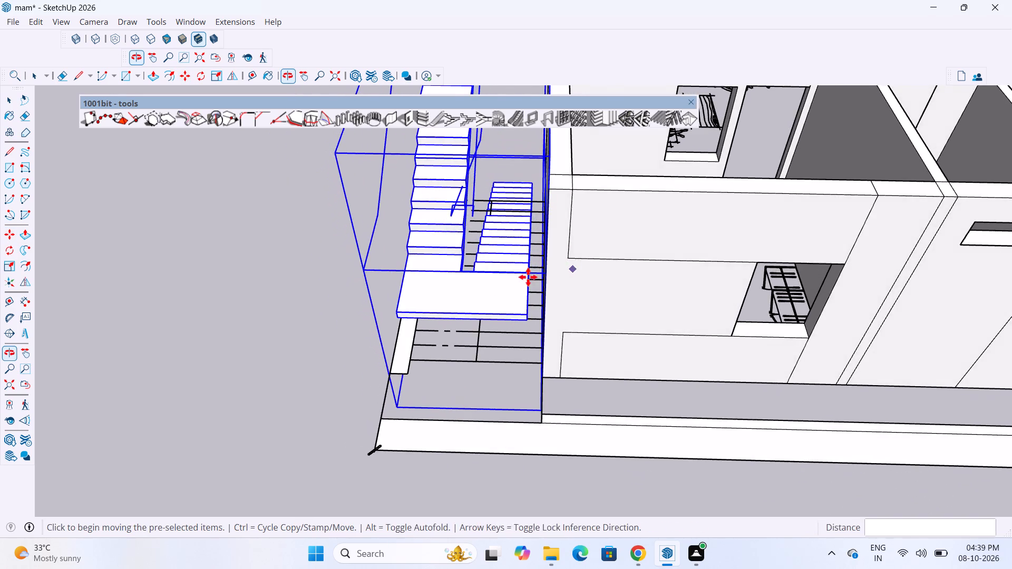
scroll(492, 282, "up", 5)
middle_click_drag(539, 236, 523, 166)
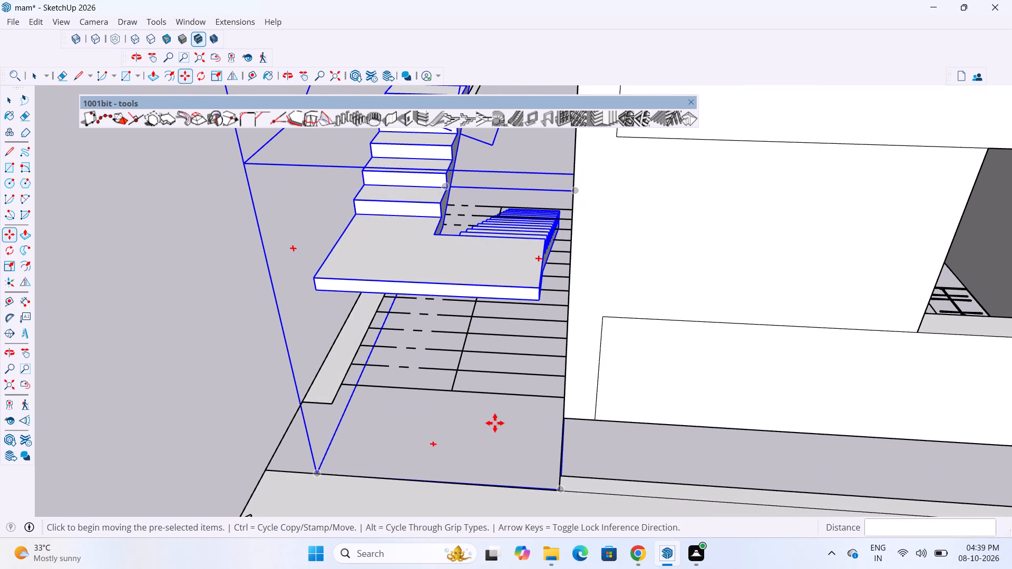
key("space")
left_click(220, 344)
Shift the staircase about 8" sideways so the landing's outer corner meets the house wall.
scroll(414, 340, "down", 3)
middle_click_drag(518, 338, 507, 347)
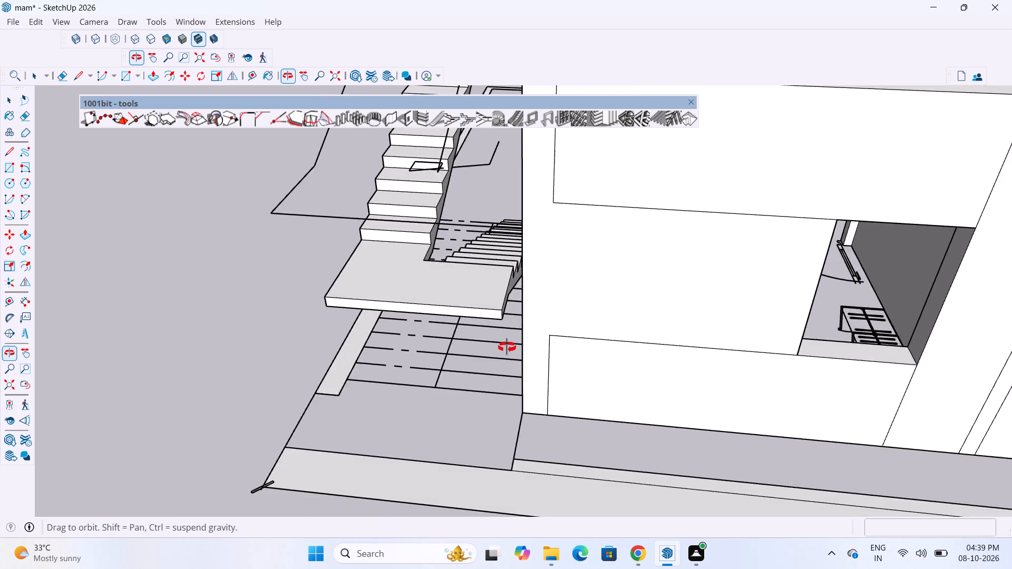
middle_click_drag(507, 347, 552, 329)
scroll(544, 285, "up", 2)
left_click(543, 287)
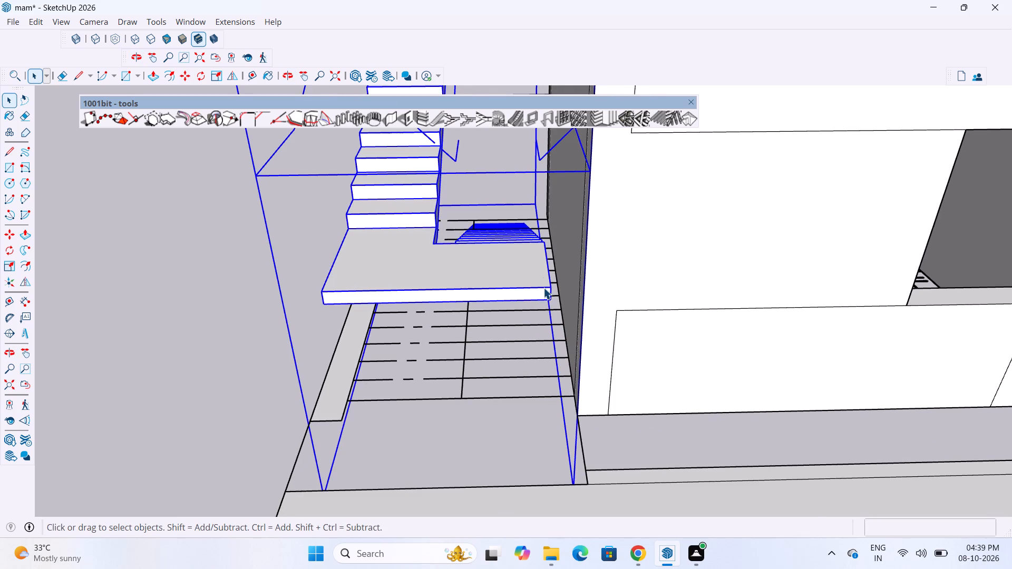
key("m")
left_click(554, 296)
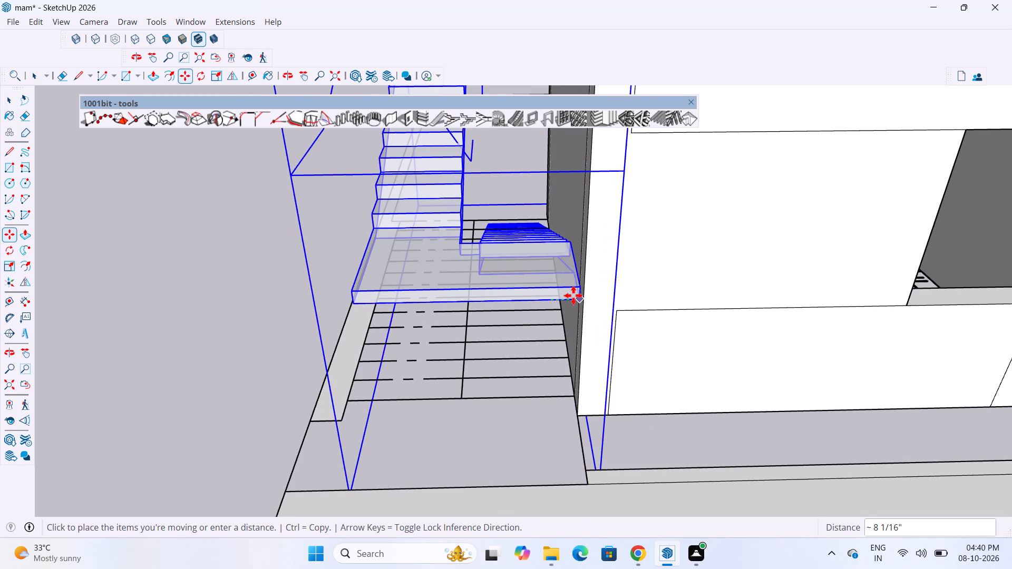
left_click(573, 296)
scroll(563, 333, "down", 9)
middle_click_drag(509, 358, 511, 364)
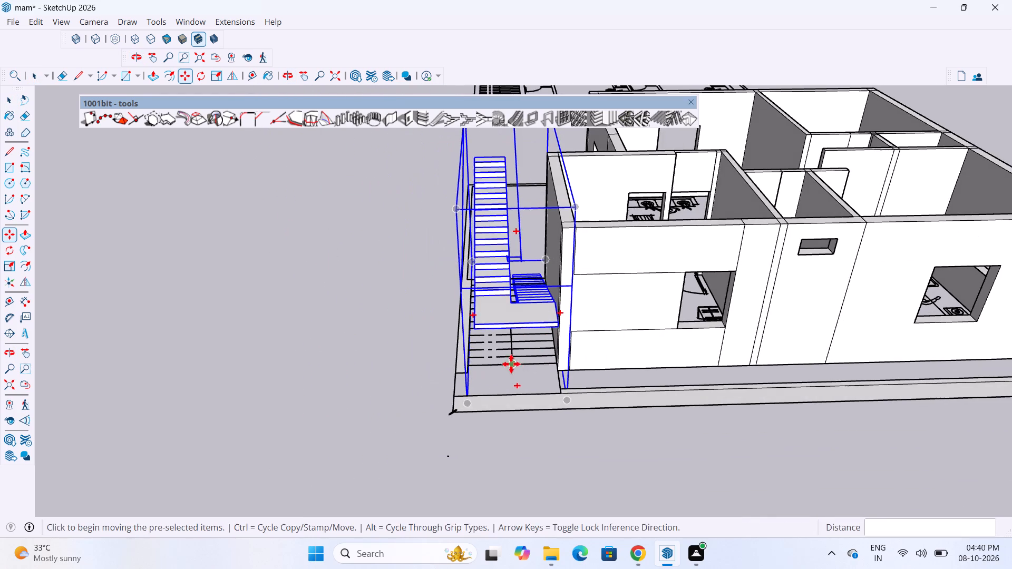
left_click(511, 450)
scroll(559, 405, "up", 3)
key("space")
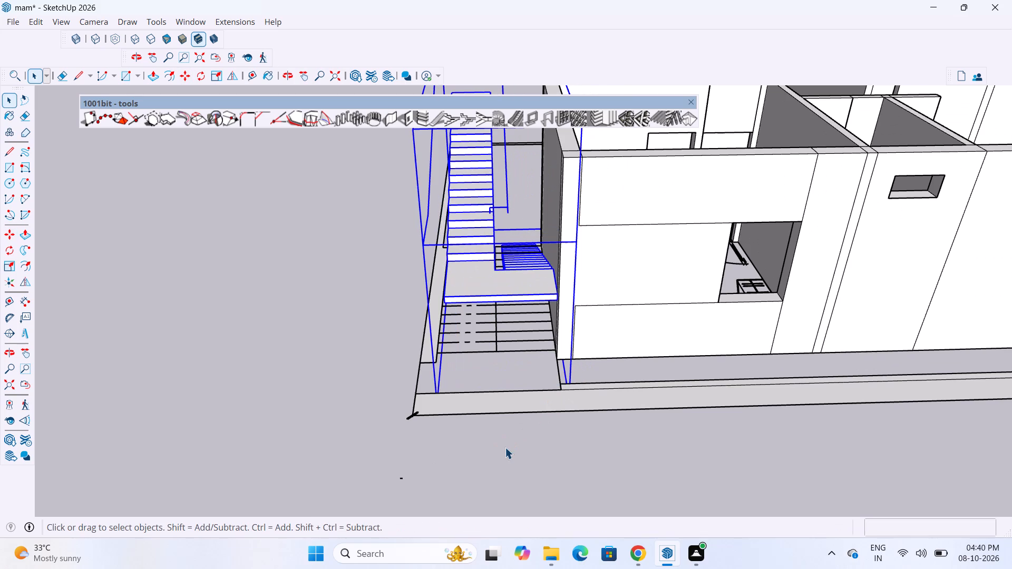
Clear the selection and measure the width of a tread on the staircase's lower flight.
middle_click_drag(560, 401, 1011, 430)
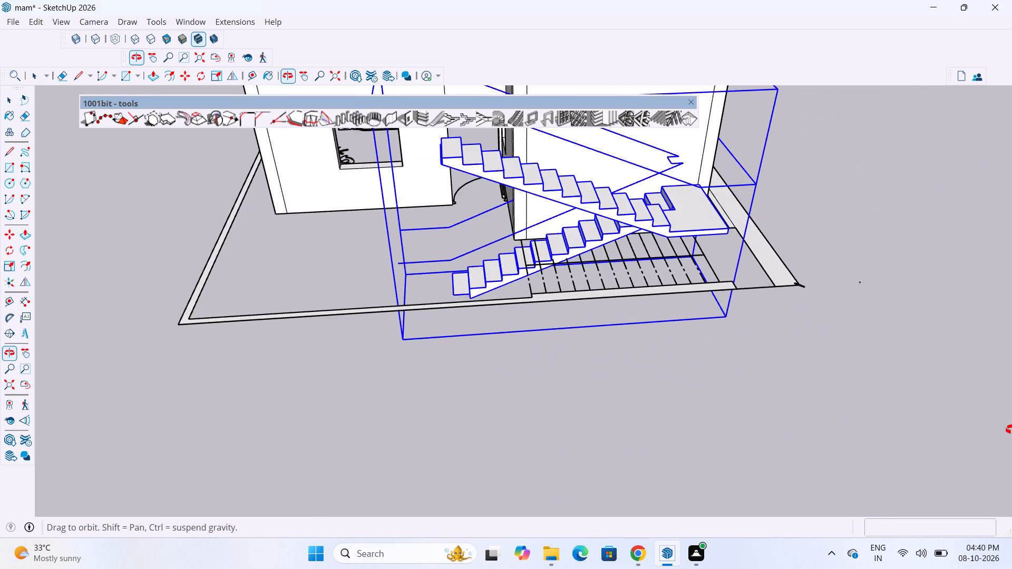
middle_click_drag(1011, 430, 1011, 438)
middle_click_drag(682, 386, 923, 439)
left_click(791, 393)
scroll(641, 236, "up", 7)
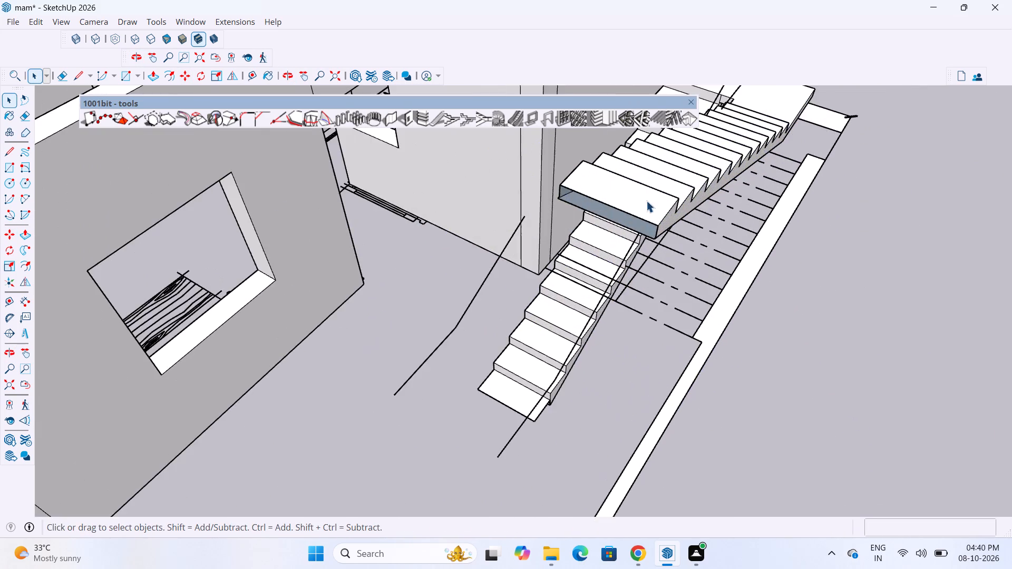
middle_click_drag(660, 239, 737, 305)
scroll(605, 303, "up", 7)
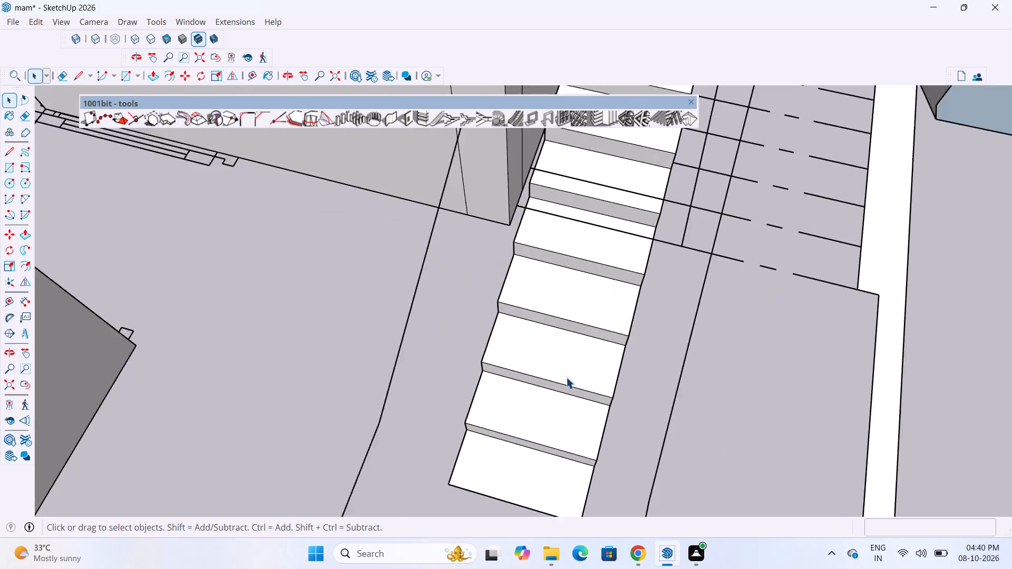
scroll(566, 377, "up", 3)
middle_click_drag(550, 371, 613, 358)
key("t")
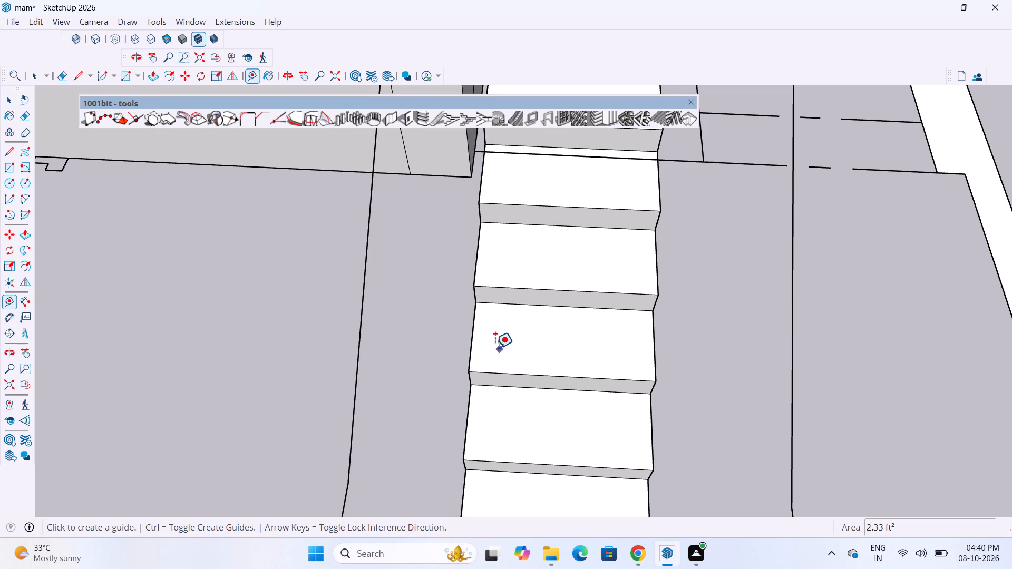
left_click(470, 334)
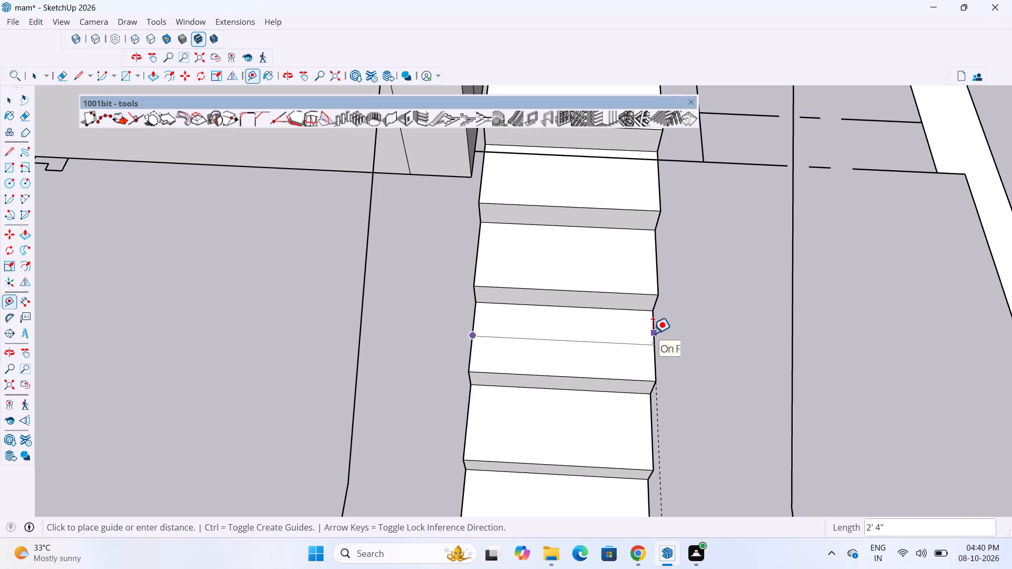
key("space")
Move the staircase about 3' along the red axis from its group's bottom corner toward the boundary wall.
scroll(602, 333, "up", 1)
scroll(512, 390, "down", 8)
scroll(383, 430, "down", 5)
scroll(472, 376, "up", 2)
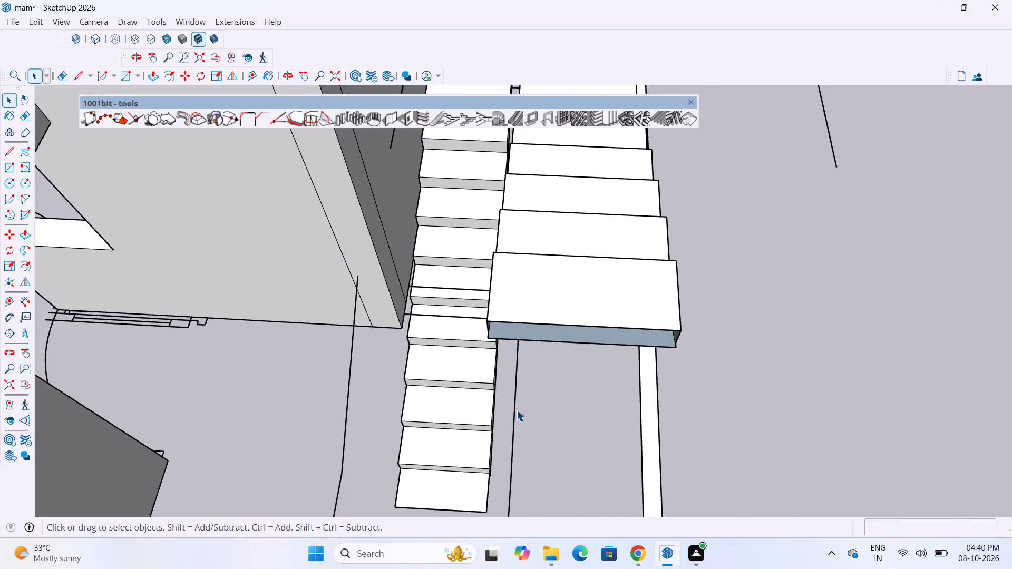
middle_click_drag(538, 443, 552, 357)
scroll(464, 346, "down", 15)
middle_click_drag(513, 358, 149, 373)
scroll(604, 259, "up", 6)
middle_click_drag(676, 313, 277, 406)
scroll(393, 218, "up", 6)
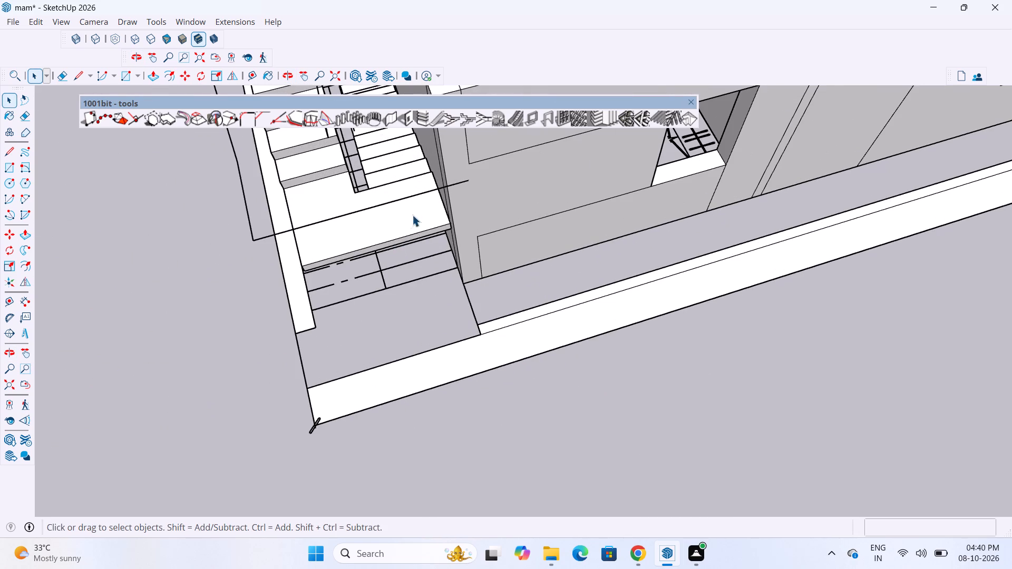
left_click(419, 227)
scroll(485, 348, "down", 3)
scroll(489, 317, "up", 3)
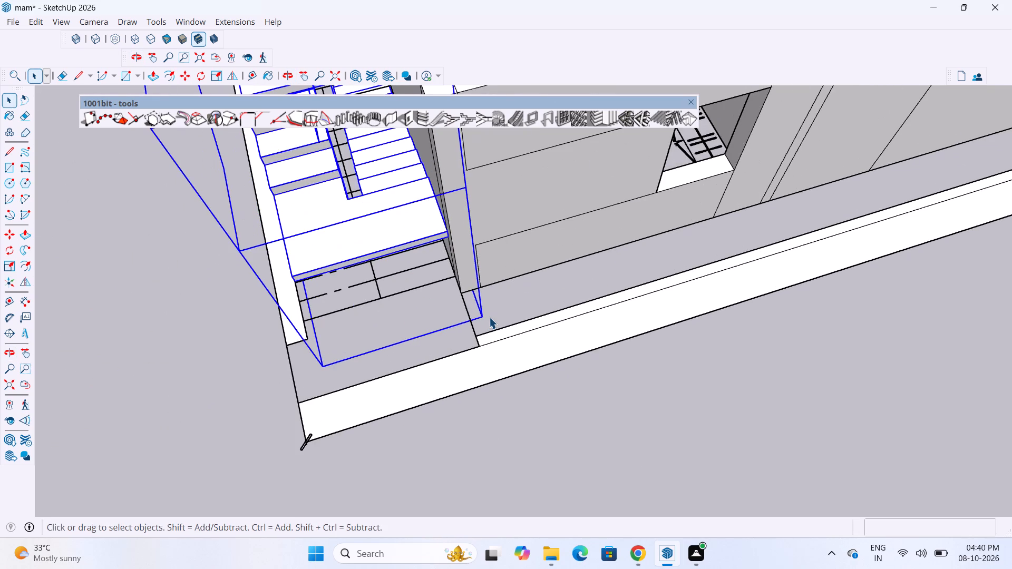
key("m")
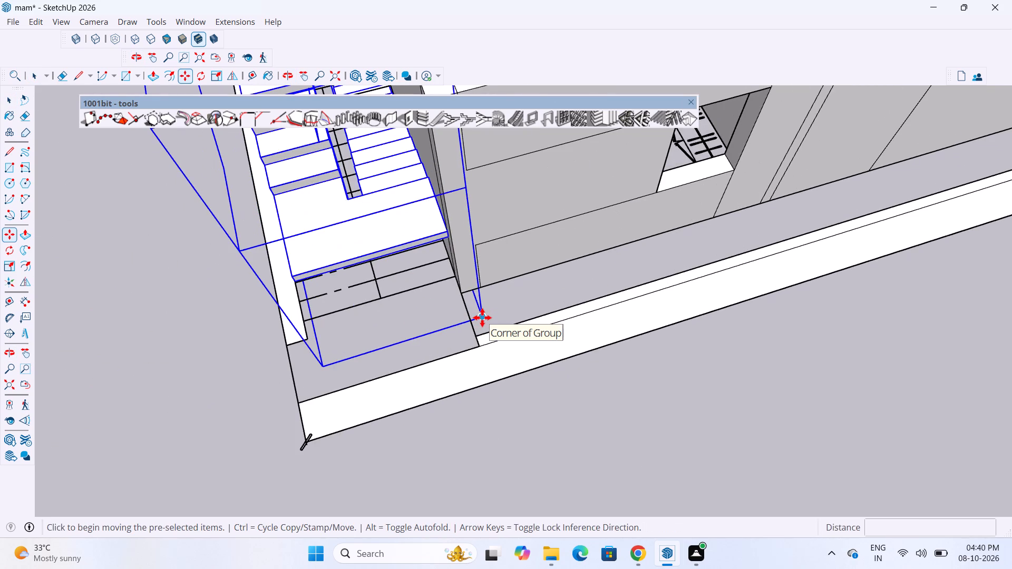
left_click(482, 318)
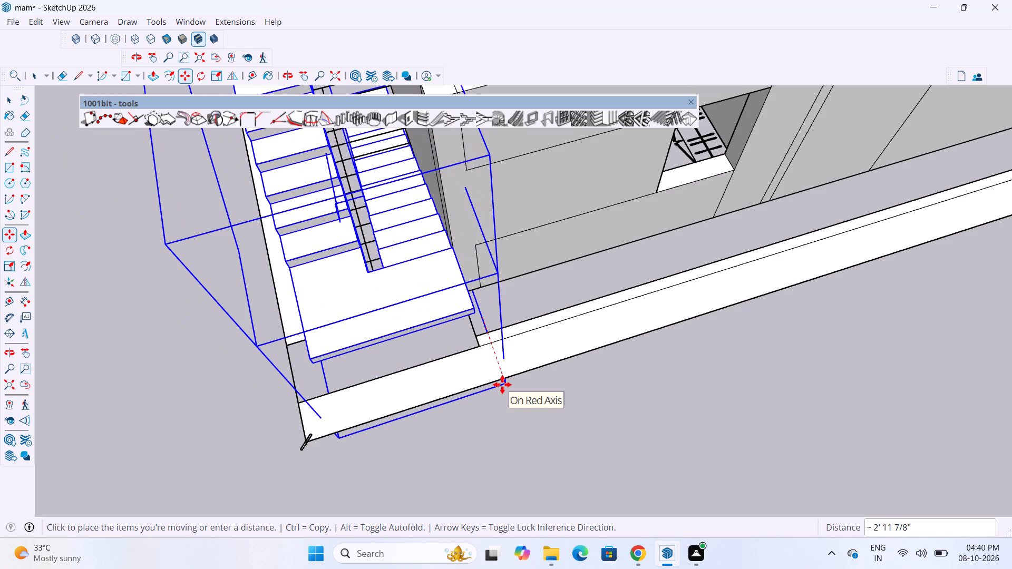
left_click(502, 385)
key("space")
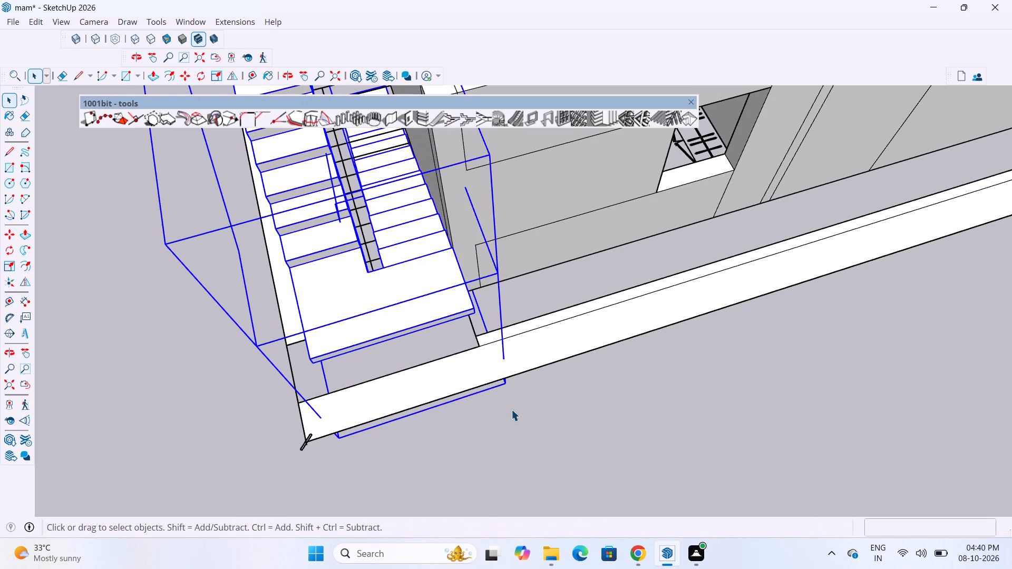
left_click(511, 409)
Examine how the staircase's flights and landing fit against the house wall, boundary wall and stair plan.
scroll(452, 316, "up", 1)
middle_click_drag(452, 316, 686, 315)
scroll(611, 349, "down", 4)
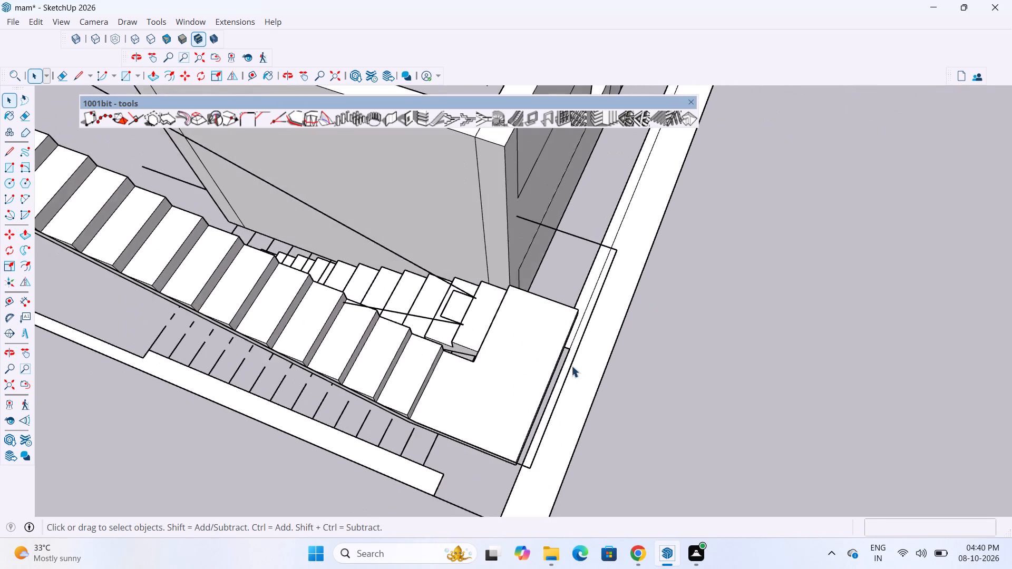
scroll(571, 366, "down", 4)
scroll(651, 332, "up", 3)
middle_click_drag(657, 326, 997, 268)
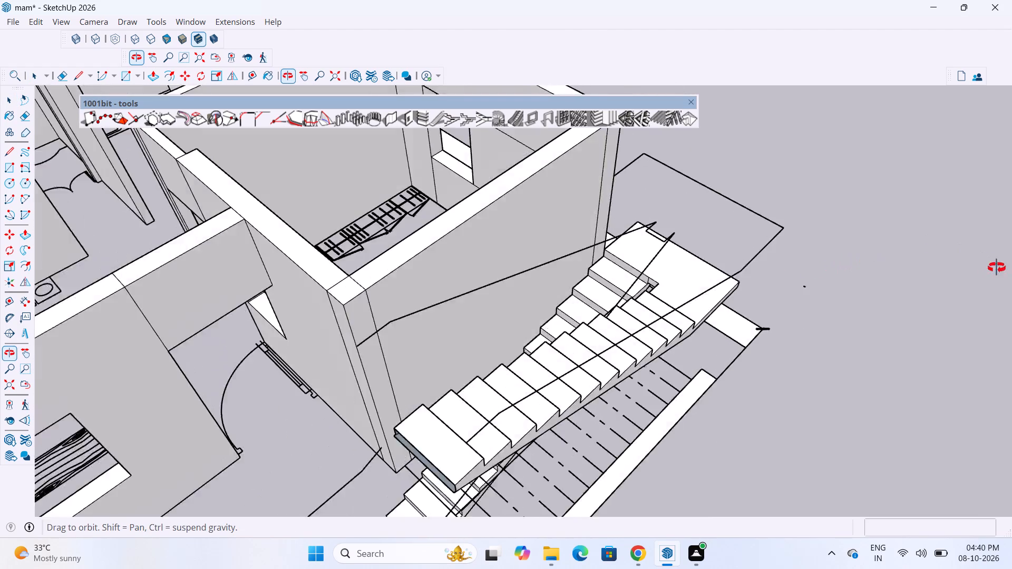
middle_click_drag(997, 268, 376, 343)
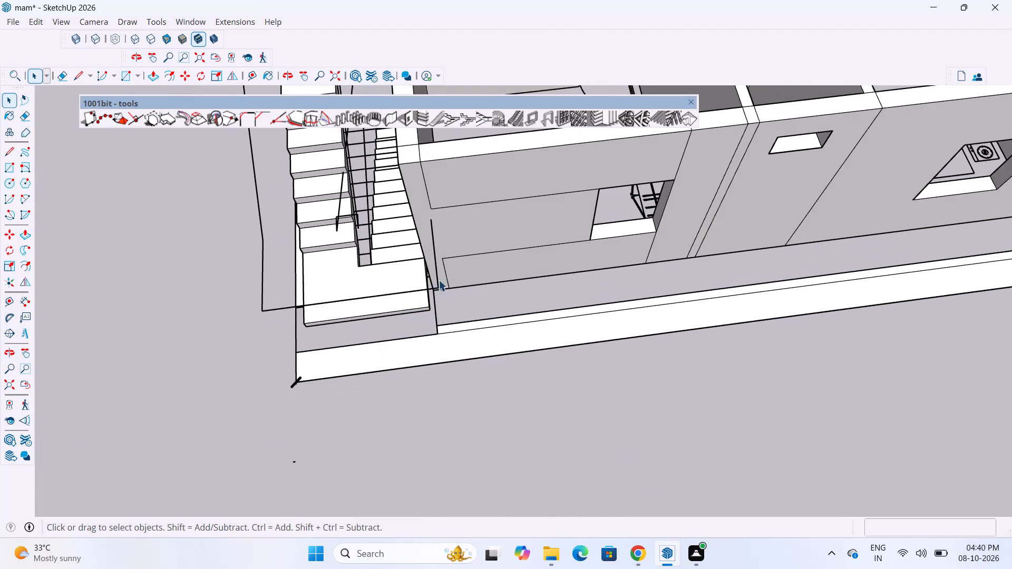
left_click(435, 281)
scroll(435, 281, "up", 3)
left_click_drag(494, 428, 490, 419)
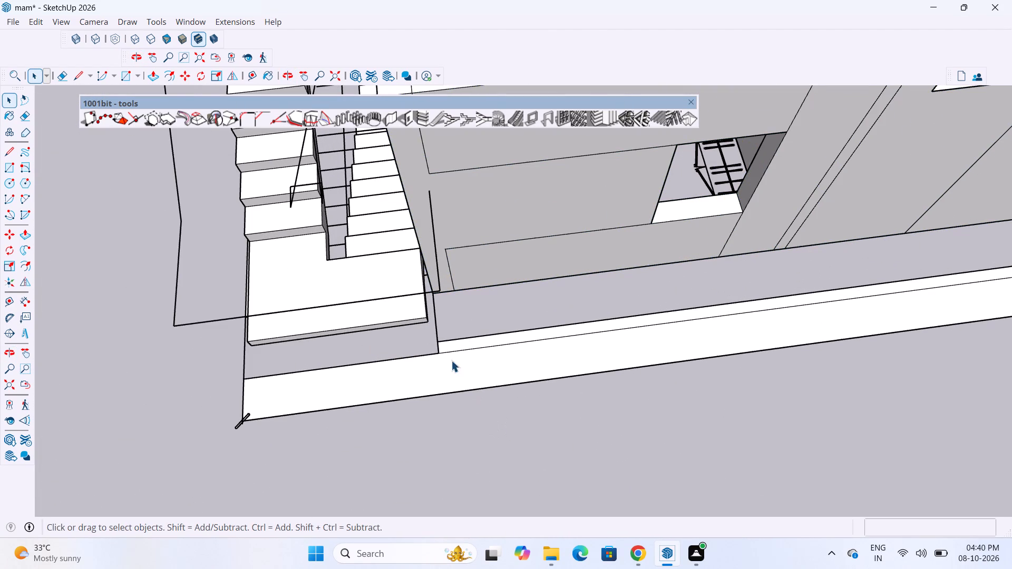
left_click(423, 291)
scroll(428, 303, "up", 4)
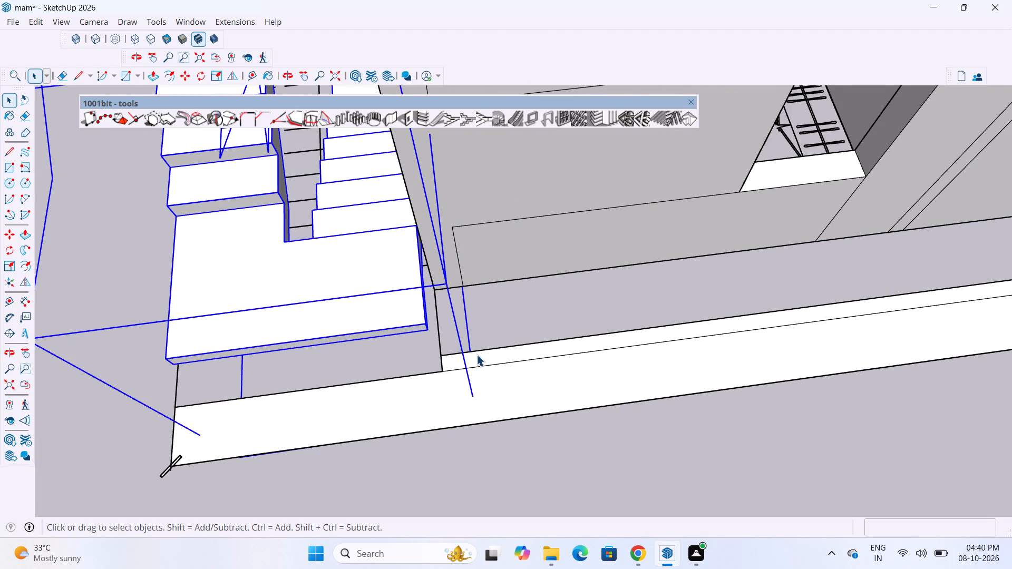
scroll(476, 355, "down", 8)
middle_click_drag(442, 292, 922, 258)
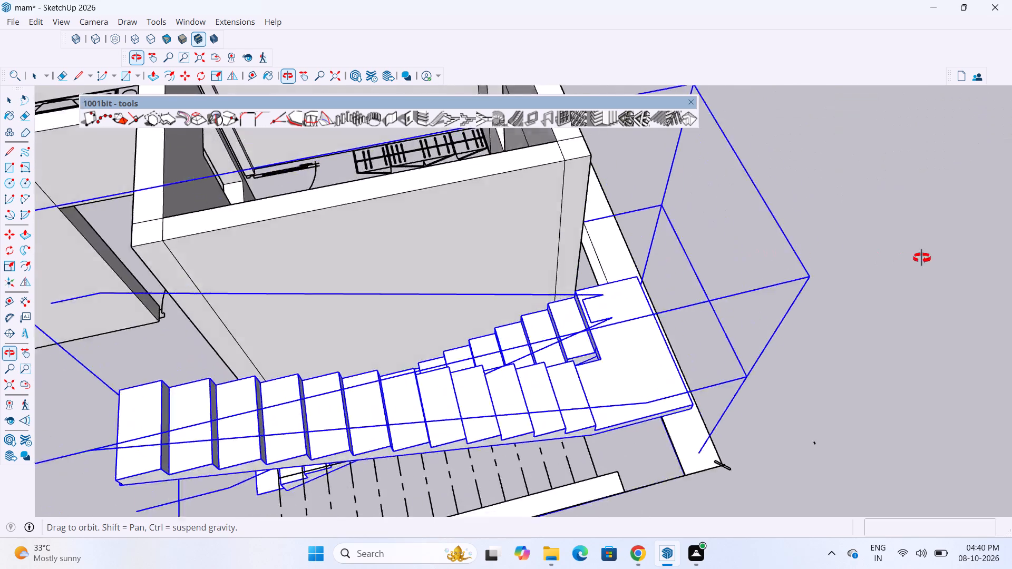
middle_click_drag(922, 258, 1011, 228)
scroll(555, 295, "up", 1)
middle_click_drag(558, 298, 716, 301)
scroll(479, 283, "down", 4)
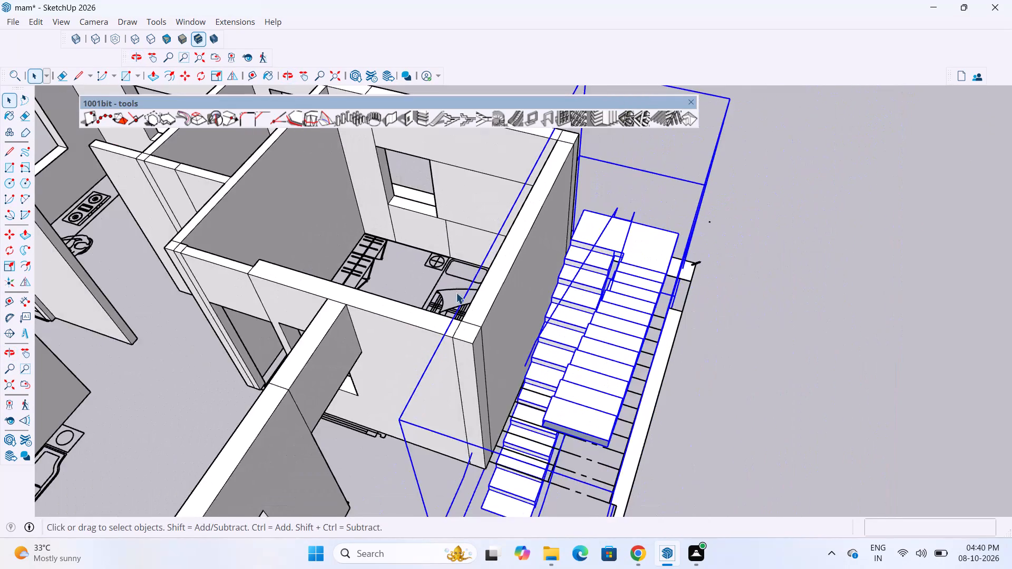
scroll(456, 292, "down", 3)
left_click(715, 318)
middle_click_drag(471, 319, 587, 285)
scroll(611, 313, "up", 6)
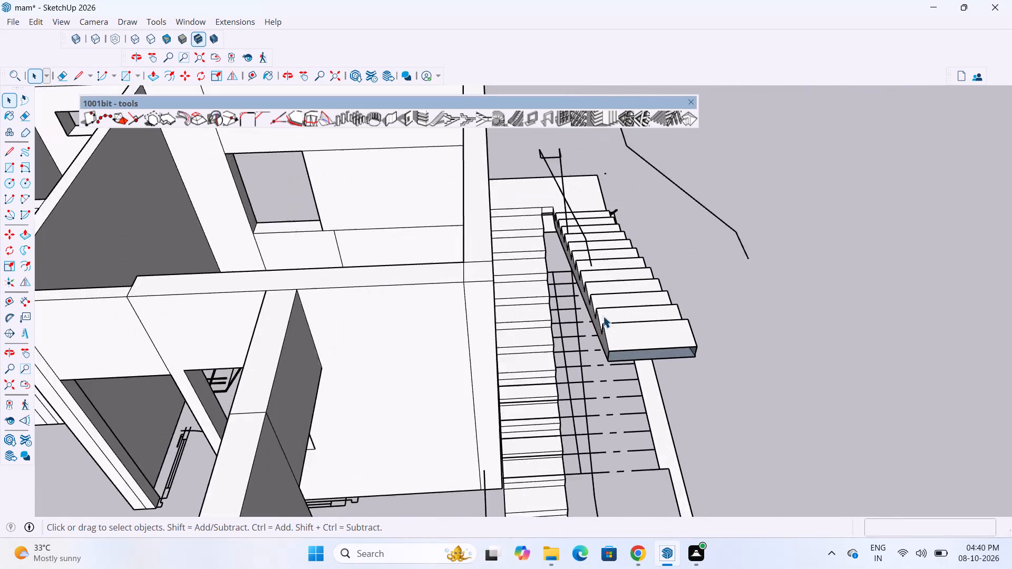
scroll(603, 316, "up", 3)
middle_click_drag(595, 283, 570, 267)
scroll(526, 300, "down", 3)
middle_click_drag(541, 262, 465, 195)
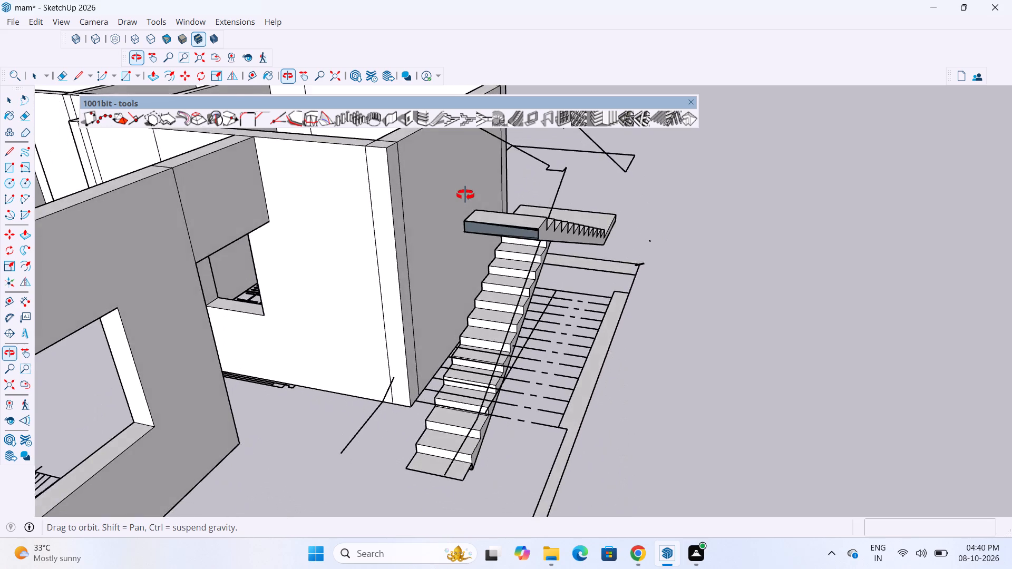
middle_click_drag(465, 195, 525, 287)
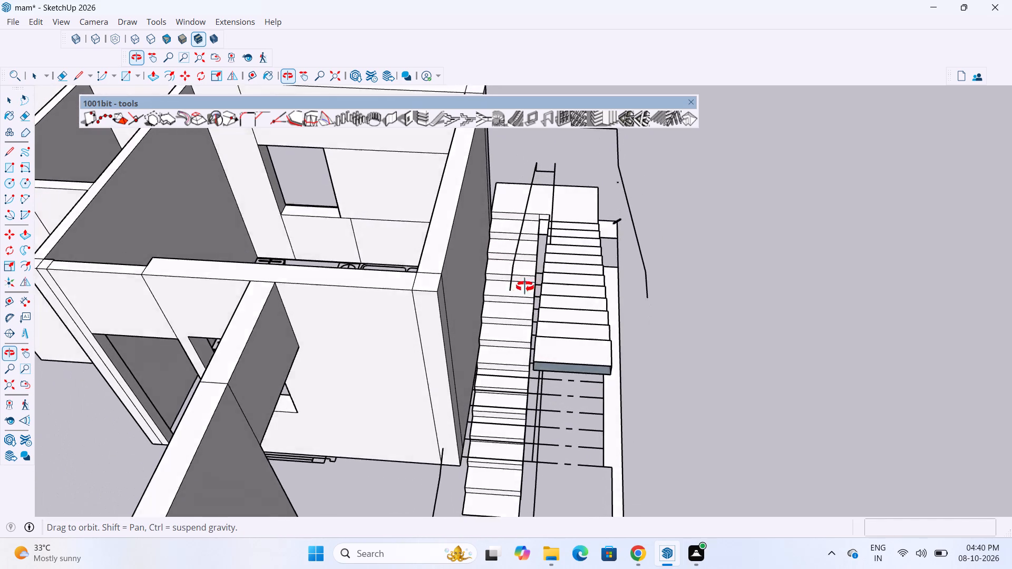
middle_click_drag(525, 287, 510, 231)
scroll(510, 224, "up", 6)
scroll(512, 219, "down", 5)
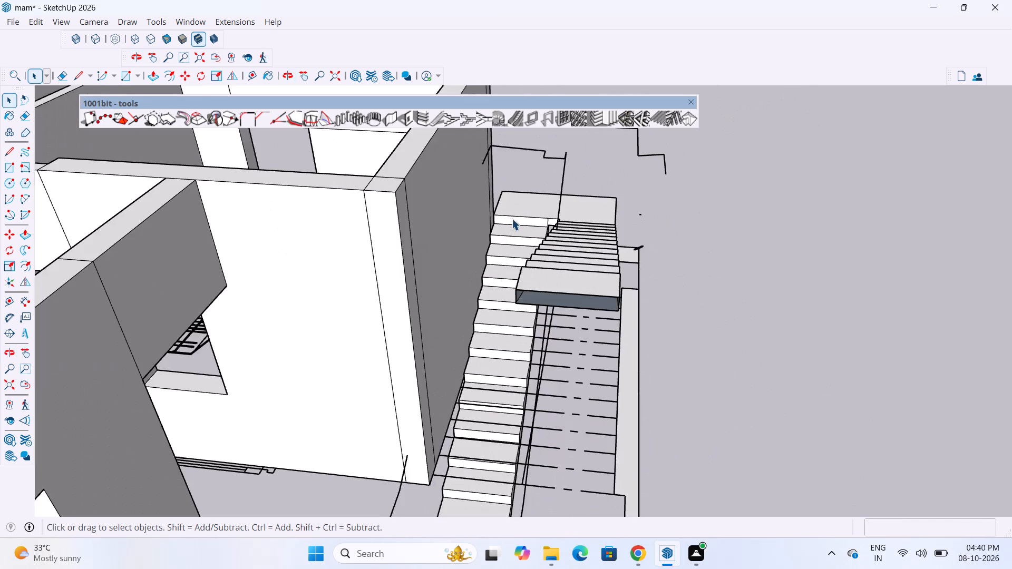
scroll(512, 219, "down", 5)
middle_click_drag(587, 258, 0, 327)
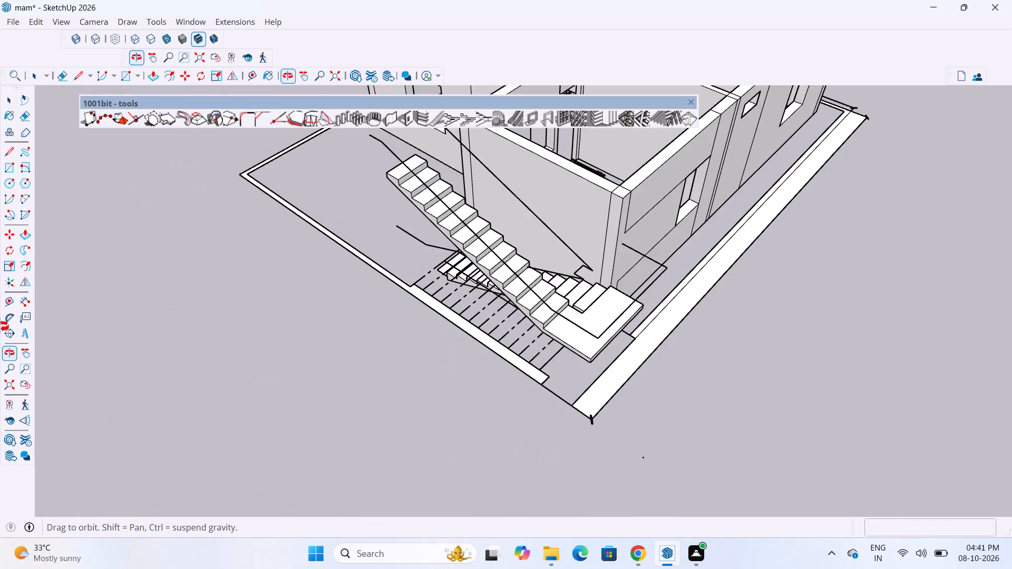
middle_click_drag(0, 327, 0, 324)
scroll(517, 342, "up", 3)
middle_click_drag(645, 346, 430, 222)
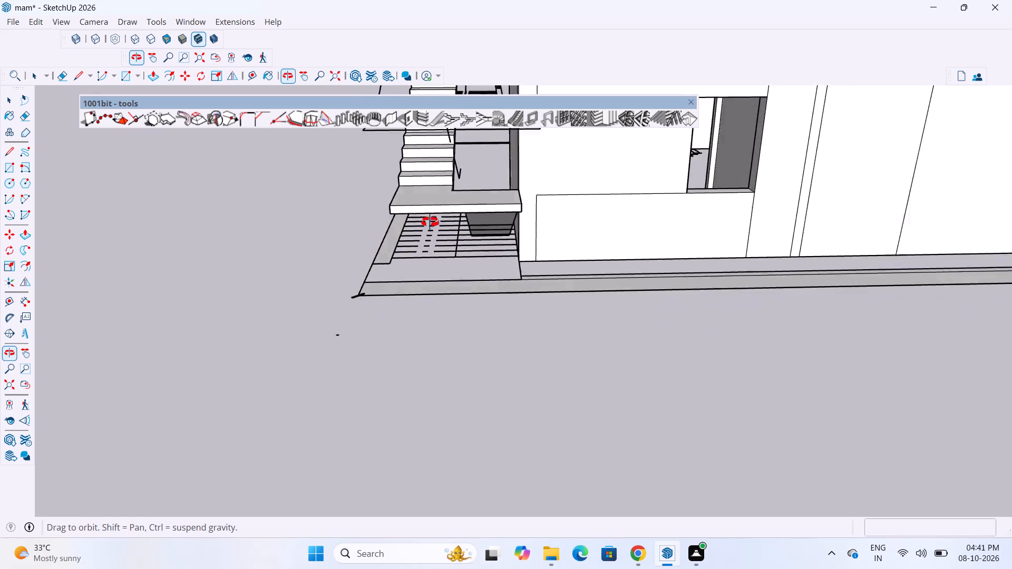
middle_click_drag(430, 222, 657, 315)
Delete the dogleg staircase beside the house wall.
left_click(636, 306)
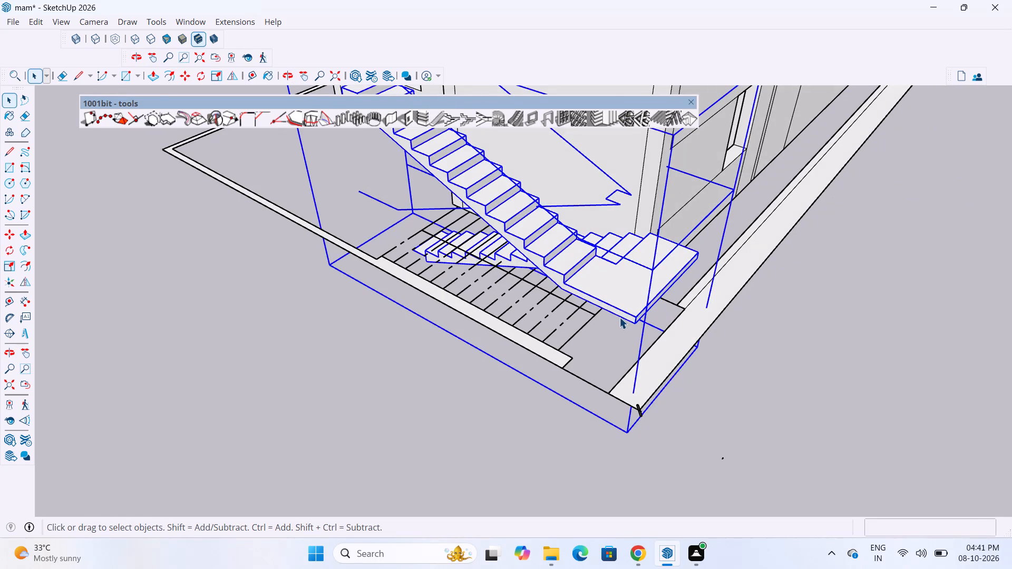
key("Delete")
Set up a new Build Staircase 2 with the handrail guiding lines' offset and height both at 2'.
scroll(437, 387, "down", 5)
middle_click_drag(420, 382, 612, 411)
scroll(602, 409, "up", 3)
scroll(516, 459, "down", 4)
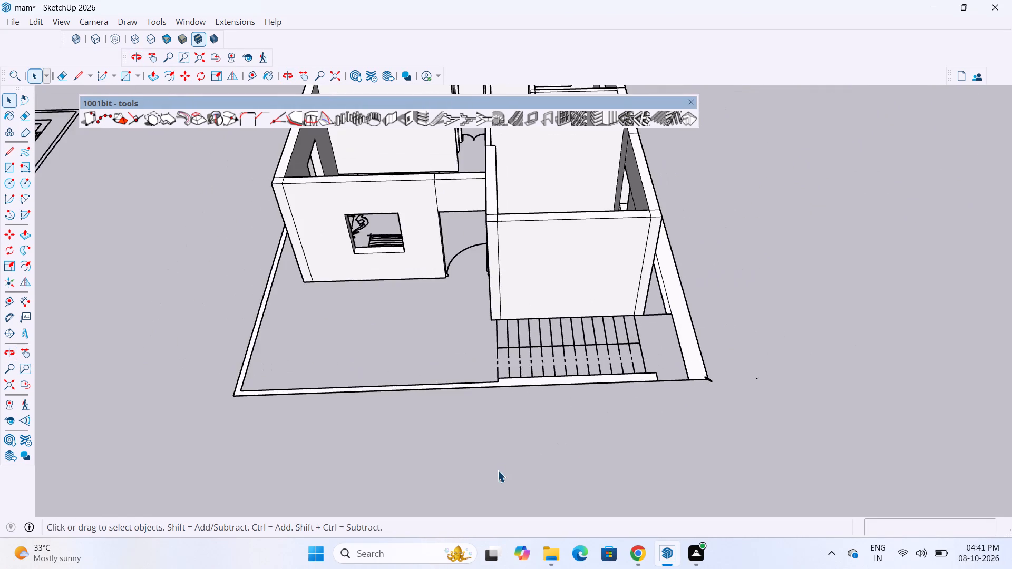
scroll(498, 470, "down", 7)
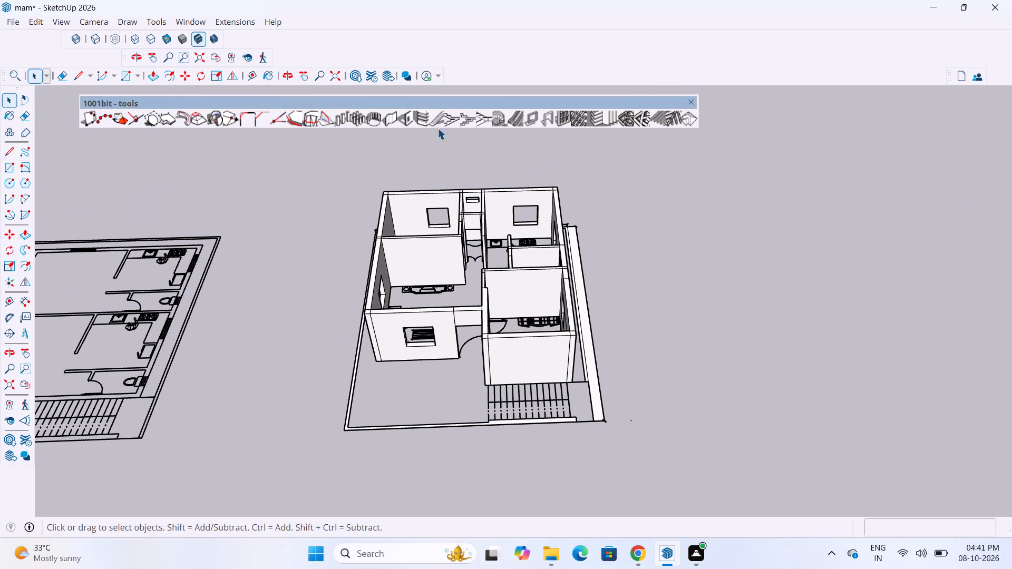
left_click(452, 119)
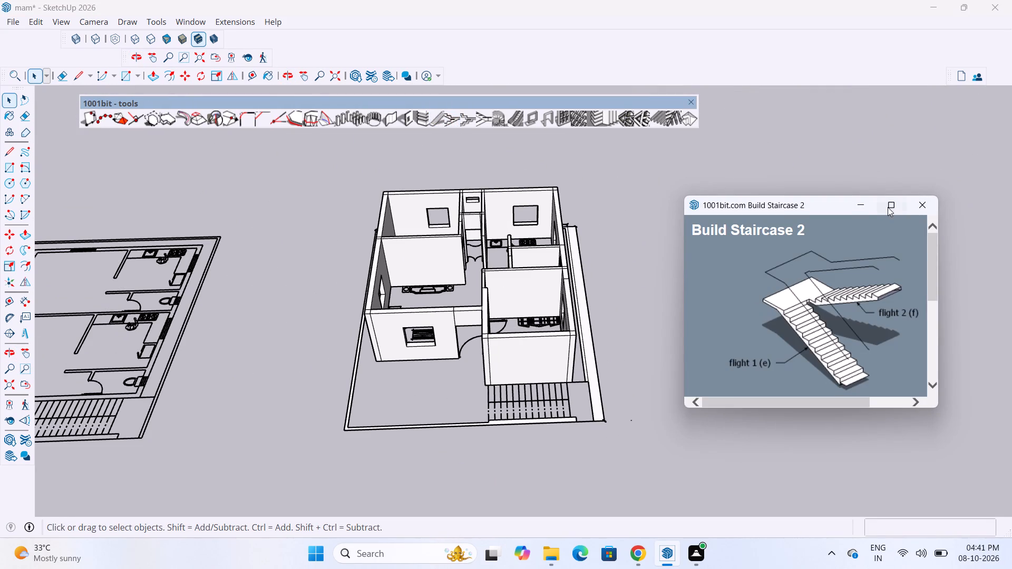
left_click(892, 205)
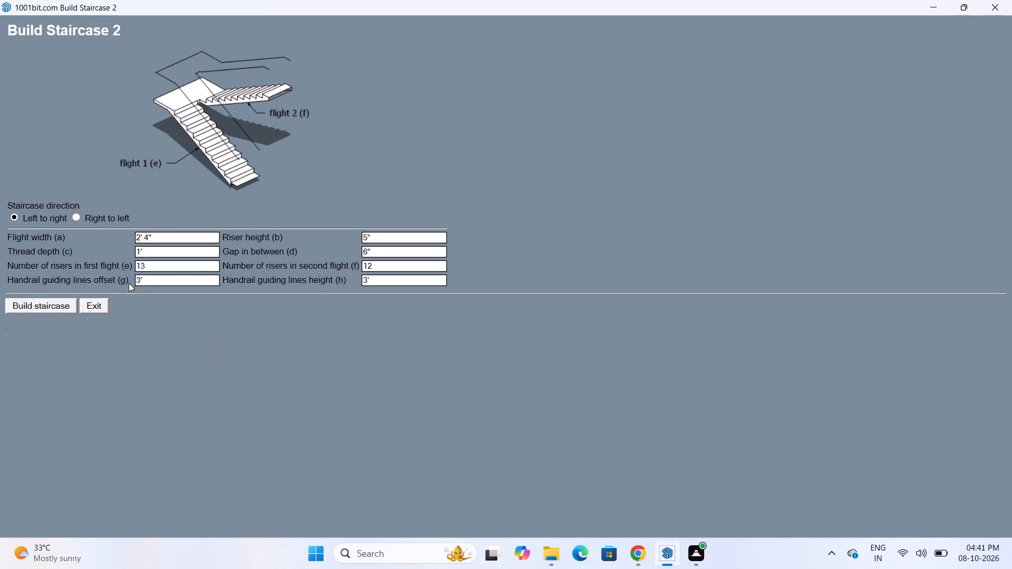
left_click(171, 277)
key("BackSpace")
type("2'")
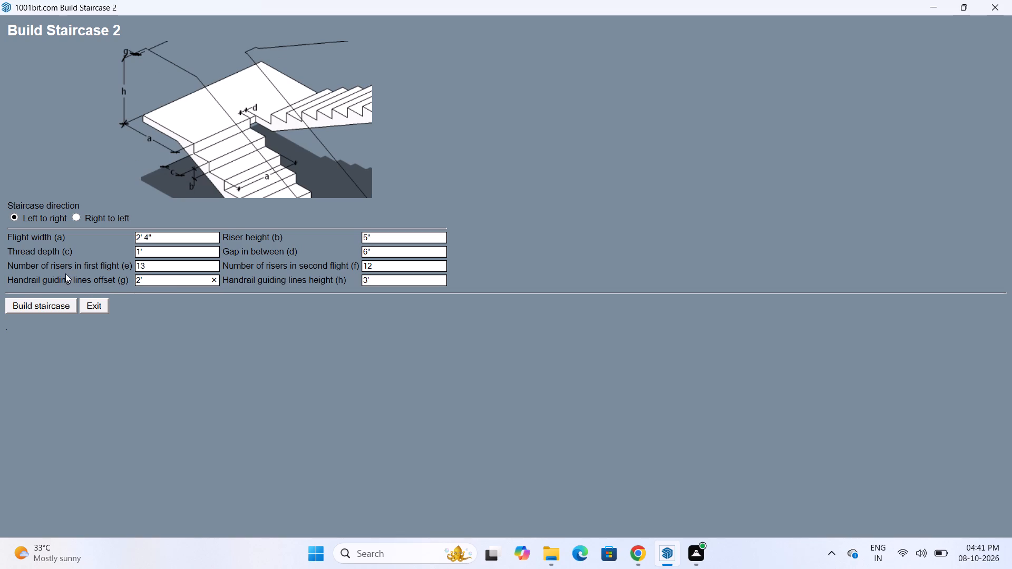
left_click(376, 283)
key("BackSpace")
type("2'")
Build the staircase on the open ground beside the house, oriented at about 181° on plan.
left_click(40, 309)
scroll(504, 375, "down", 3)
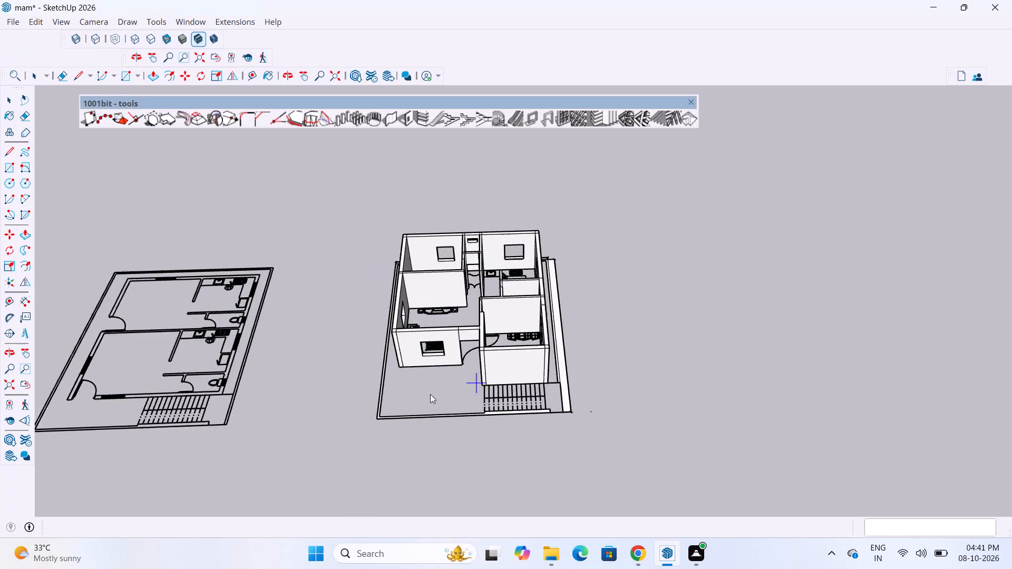
scroll(430, 394, "down", 1)
scroll(366, 391, "down", 3)
left_click(657, 347)
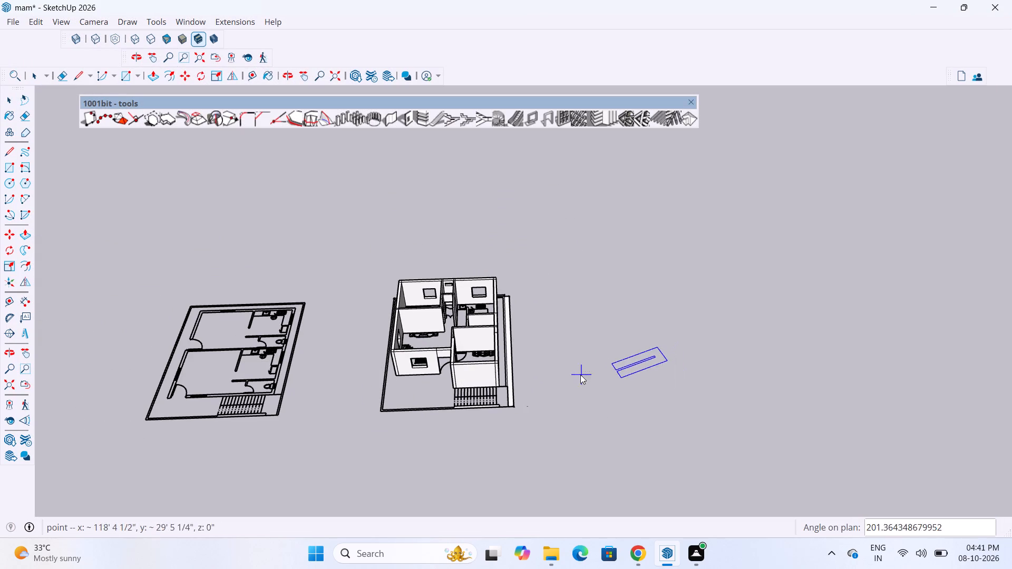
scroll(584, 360, "up", 1)
left_click(568, 350)
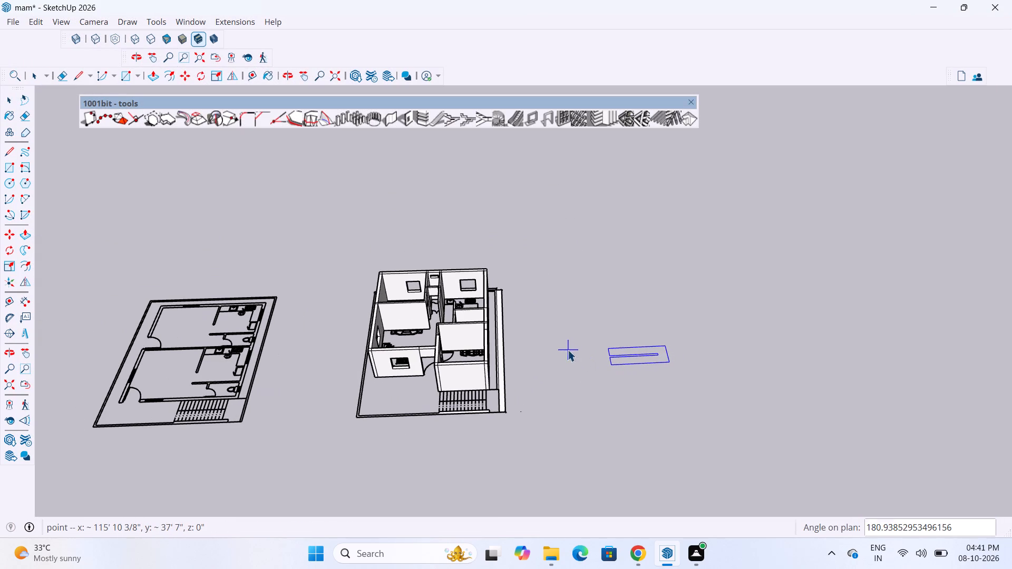
scroll(679, 340, "up", 12)
middle_click_drag(666, 332, 565, 296)
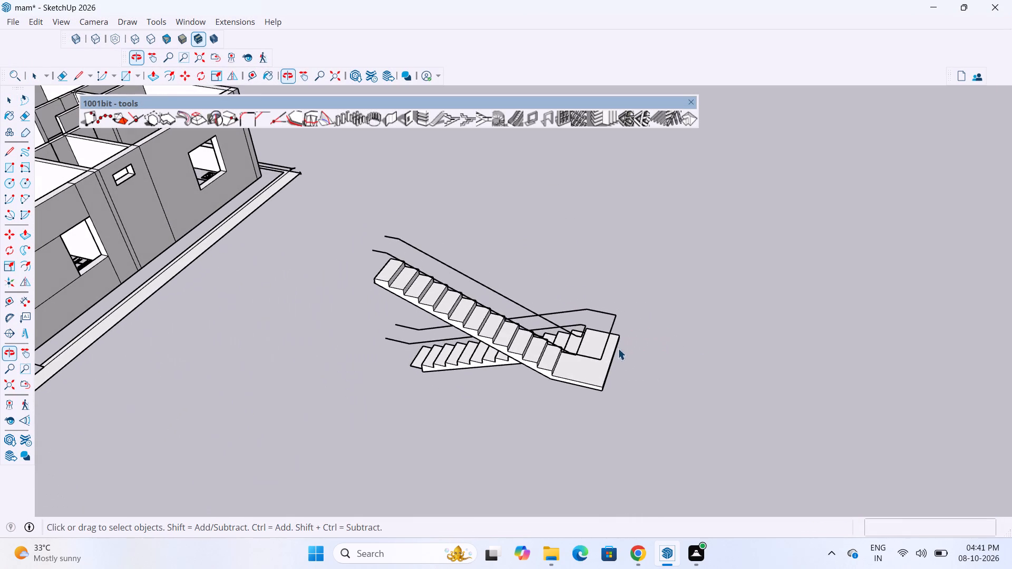
Move the new staircase about 42' from the open ground onto the stair plan, placing its outer base corner at the boundary wall edge.
left_click(613, 350)
key("m")
scroll(630, 355, "up", 4)
middle_click_drag(615, 360, 758, 337)
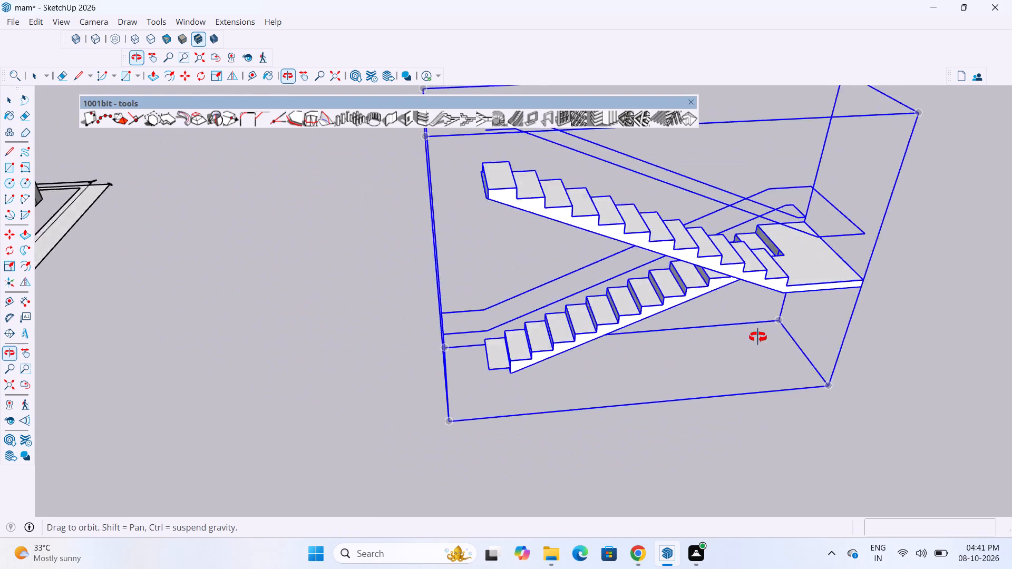
middle_click_drag(758, 337, 587, 360)
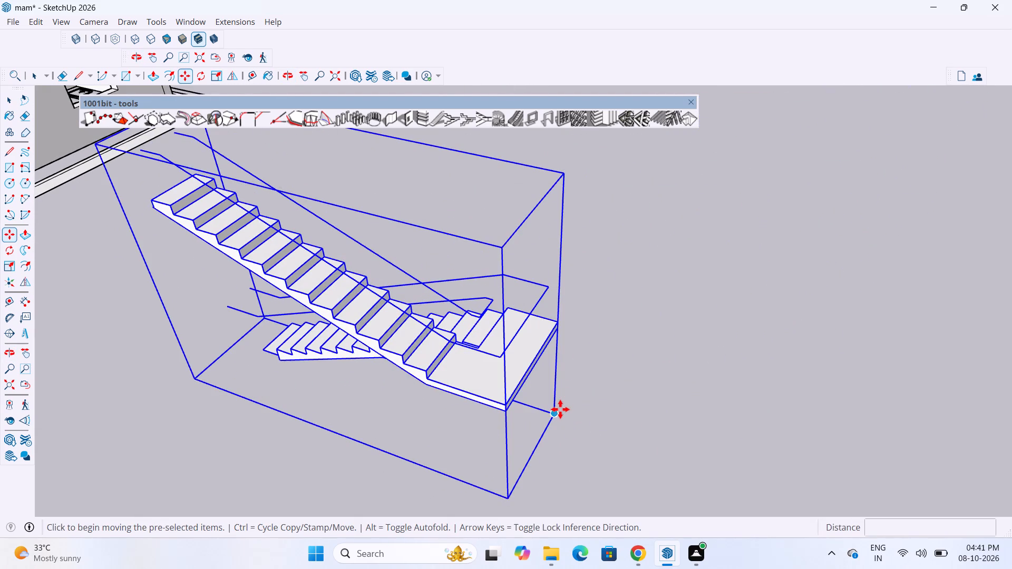
left_click_drag(560, 409, 565, 408)
scroll(702, 368, "down", 14)
scroll(376, 336, "up", 4)
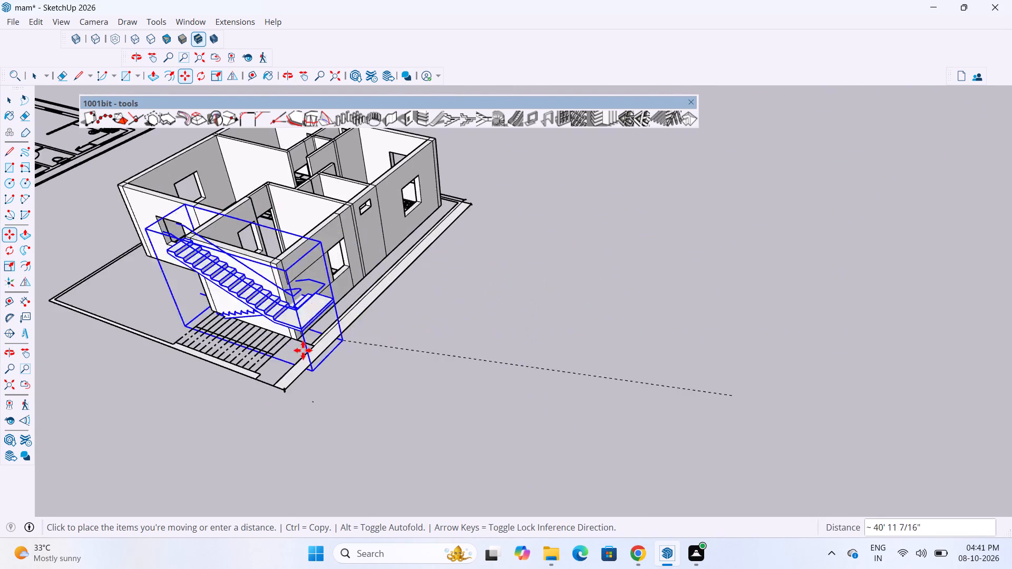
scroll(303, 350, "up", 10)
middle_click_drag(353, 330, 455, 321)
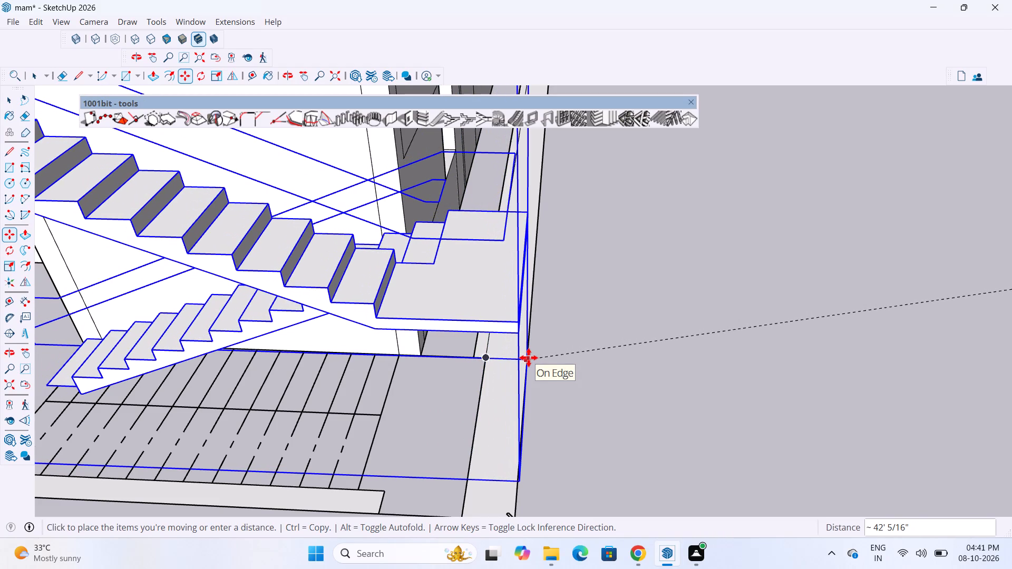
left_click(529, 358)
Examine how the moved staircase sits beside the house wall and over the stair plan, and deselect it.
scroll(589, 364, "down", 14)
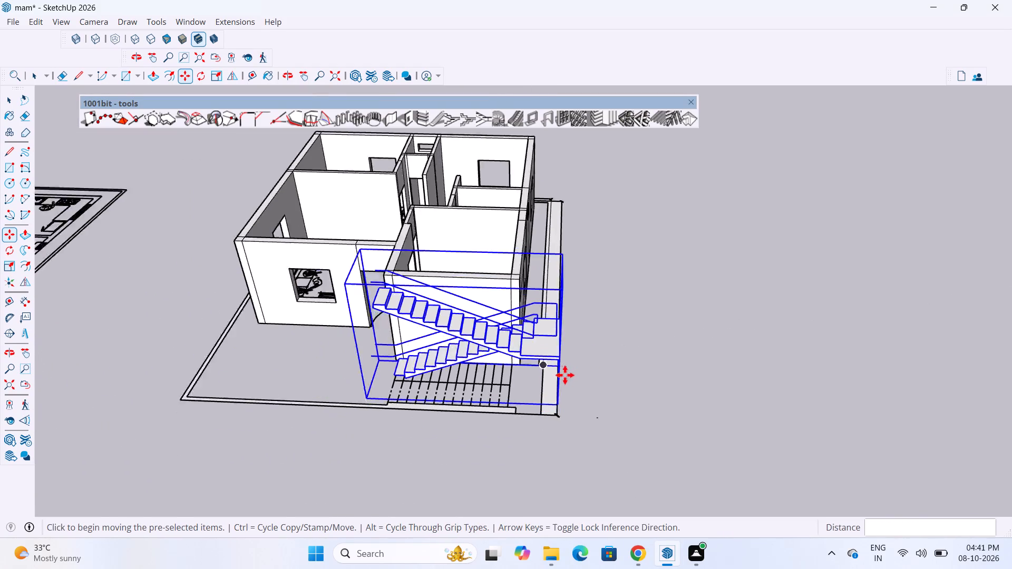
scroll(565, 375, "down", 1)
middle_click_drag(517, 329, 582, 329)
scroll(498, 316, "up", 7)
middle_click_drag(513, 318, 562, 307)
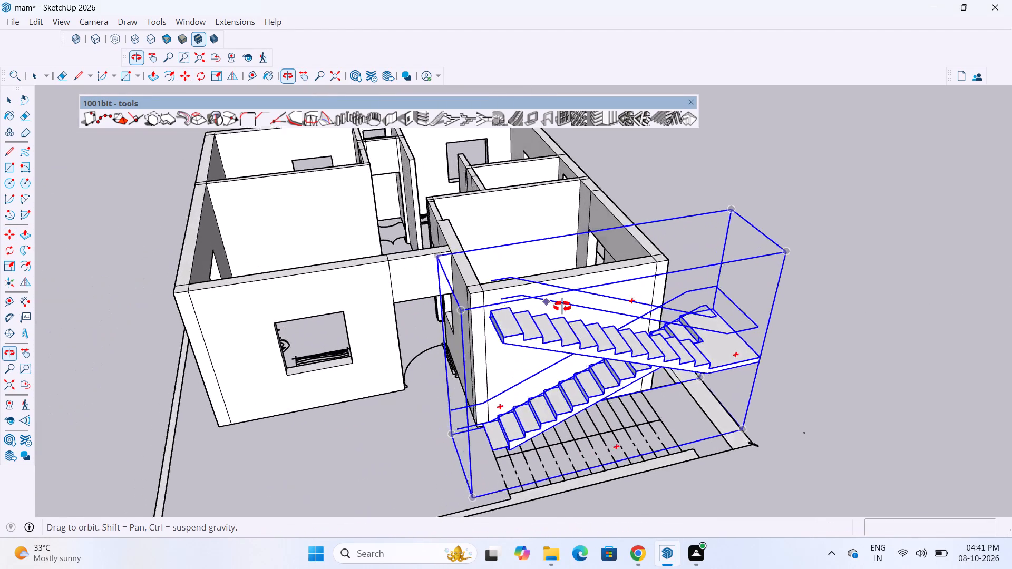
middle_click_drag(562, 307, 623, 317)
scroll(604, 321, "up", 8)
middle_click_drag(645, 339, 760, 338)
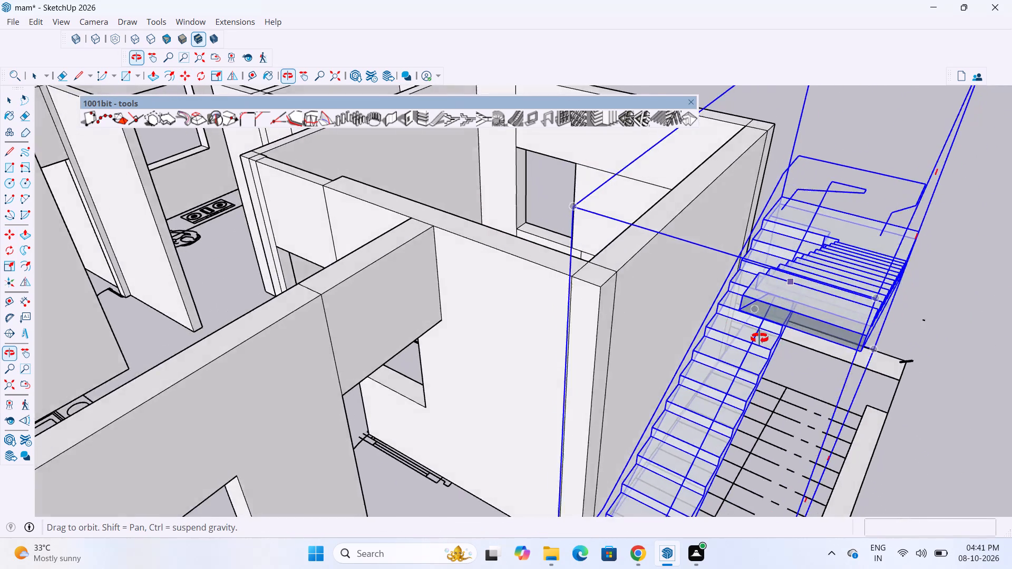
middle_click_drag(760, 338, 526, 358)
scroll(470, 369, "down", 5)
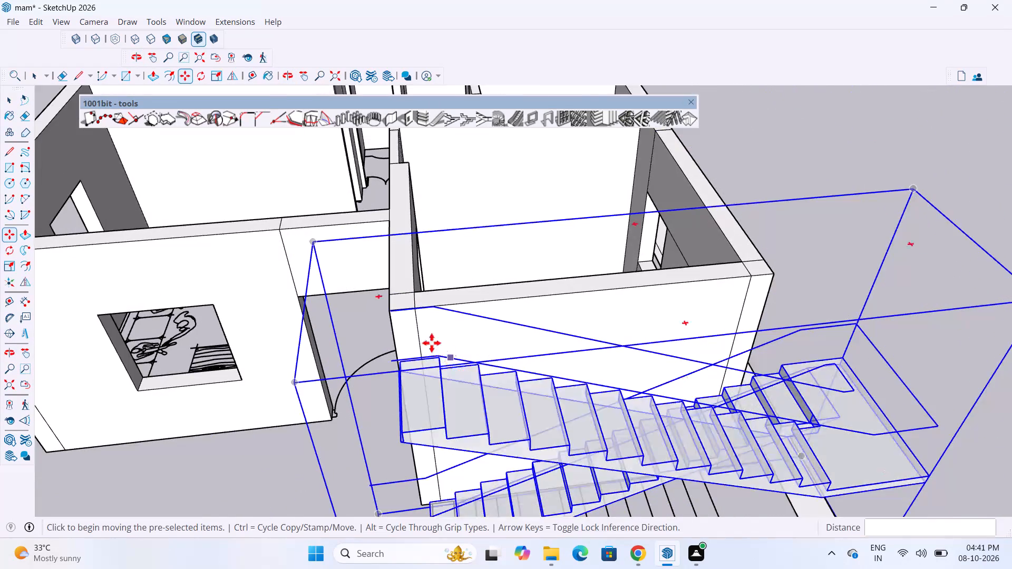
scroll(432, 343, "down", 8)
key("space")
left_click(835, 349)
Examine the upper flight's top step against the top of the house wall and the flights above the stair plan.
middle_click_drag(709, 321, 634, 258)
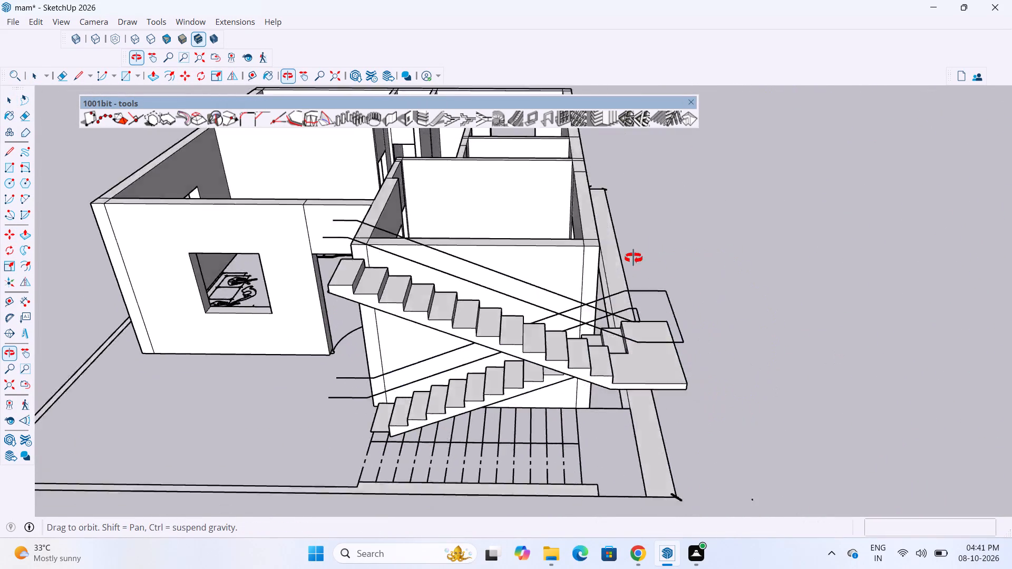
middle_click_drag(634, 258, 510, 246)
scroll(423, 277, "up", 7)
middle_click_drag(412, 278, 602, 266)
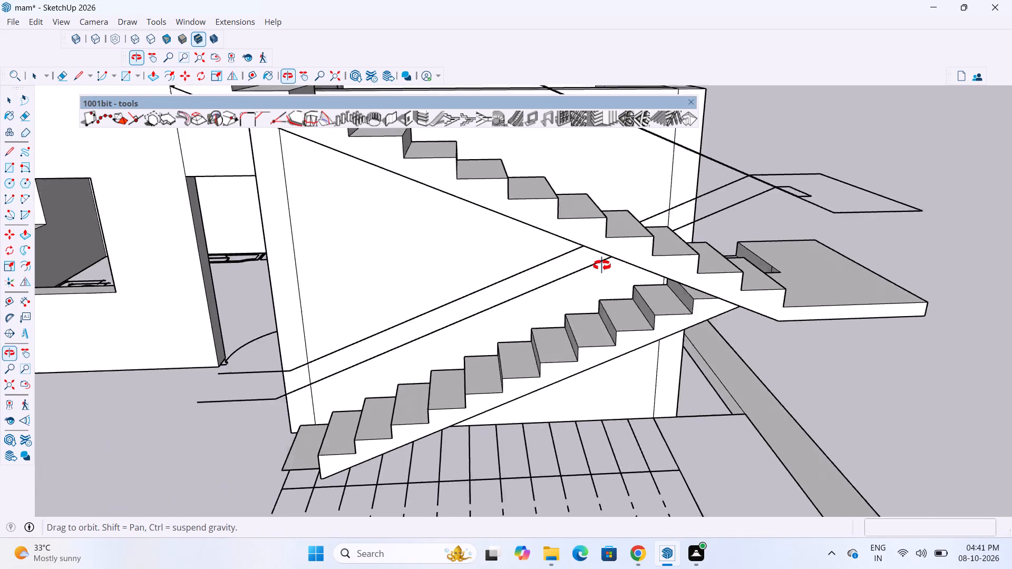
middle_click_drag(602, 266, 686, 297)
scroll(686, 297, "up", 1)
scroll(433, 230, "down", 4)
middle_click_drag(424, 189, 524, 185)
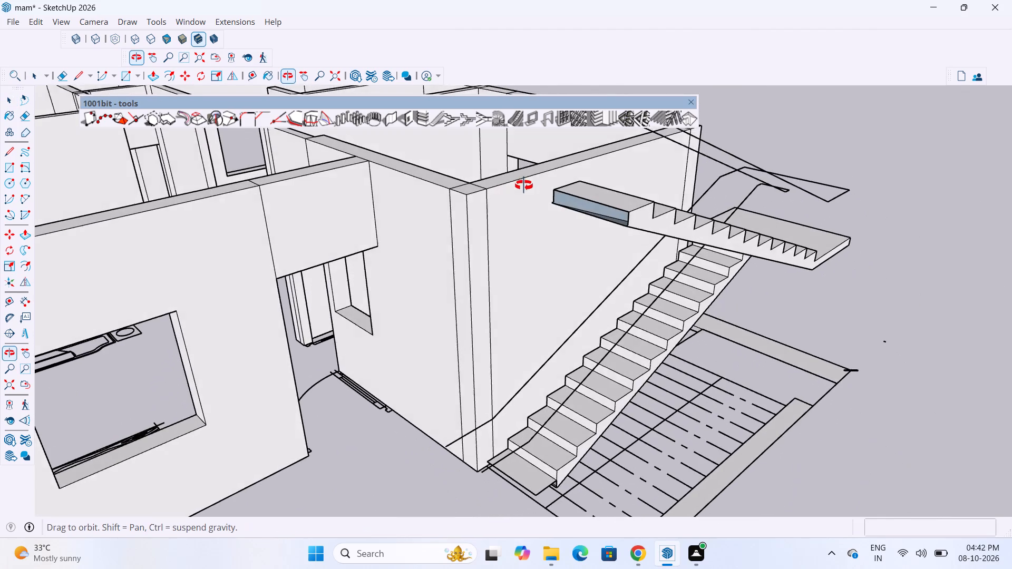
middle_click_drag(524, 185, 527, 184)
middle_click_drag(541, 200, 663, 246)
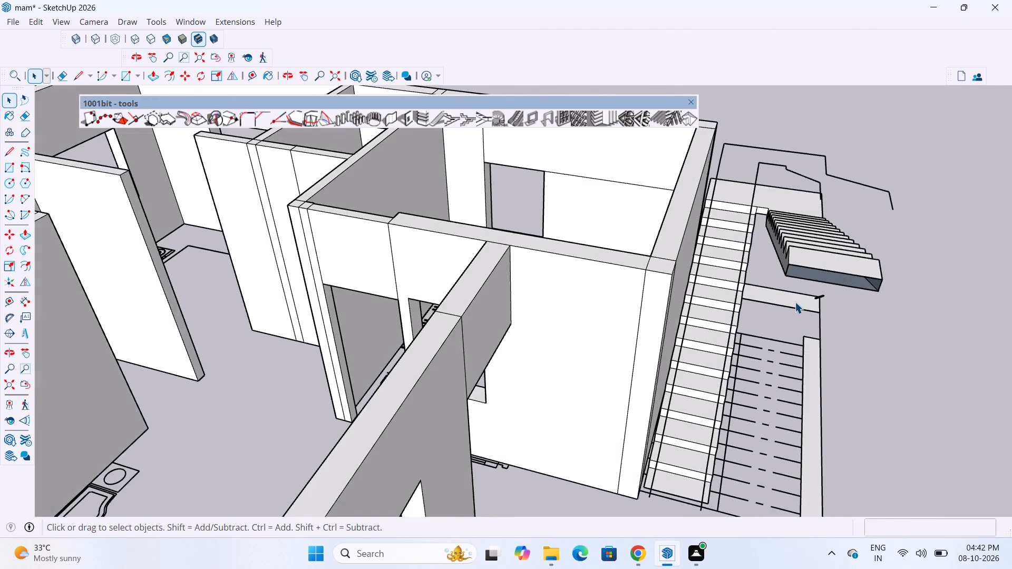
scroll(795, 302, "up", 3)
scroll(586, 276, "down", 4)
middle_click_drag(629, 278, 680, 302)
scroll(680, 305, "up", 2)
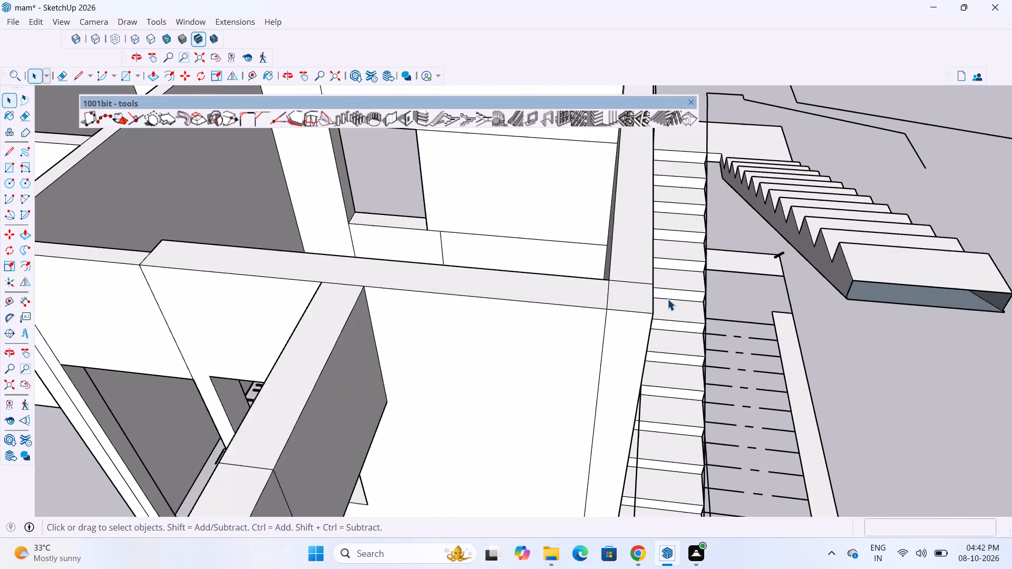
middle_click_drag(644, 290, 539, 279)
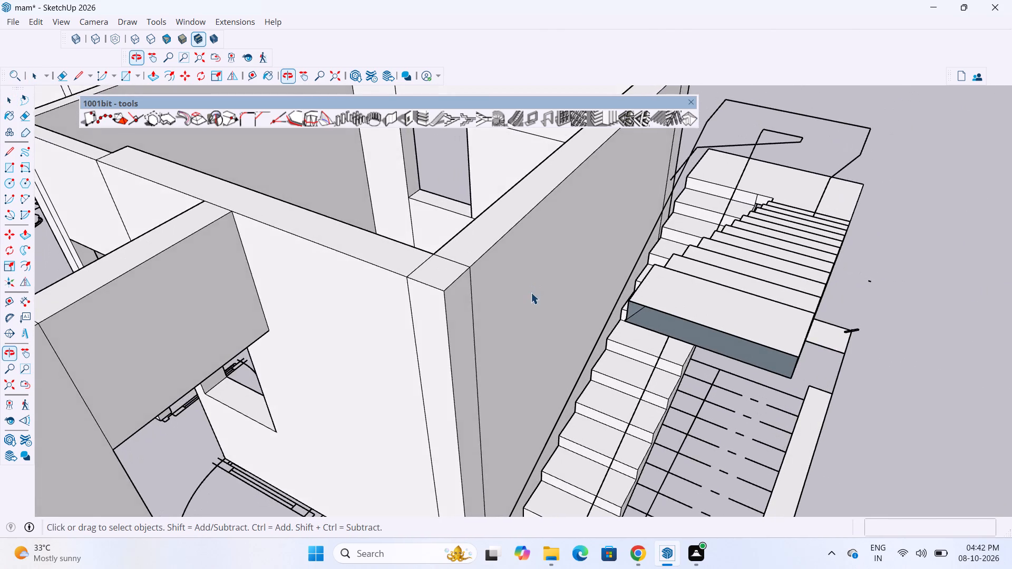
scroll(523, 288, "up", 3)
scroll(510, 260, "down", 9)
middle_click_drag(600, 249, 367, 263)
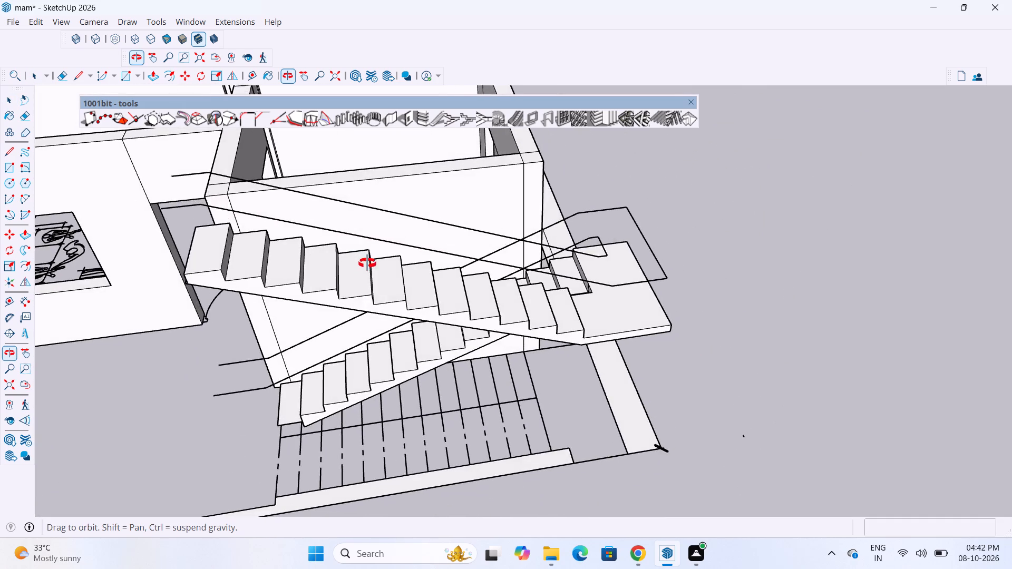
middle_click_drag(367, 263, 724, 246)
scroll(757, 236, "up", 3)
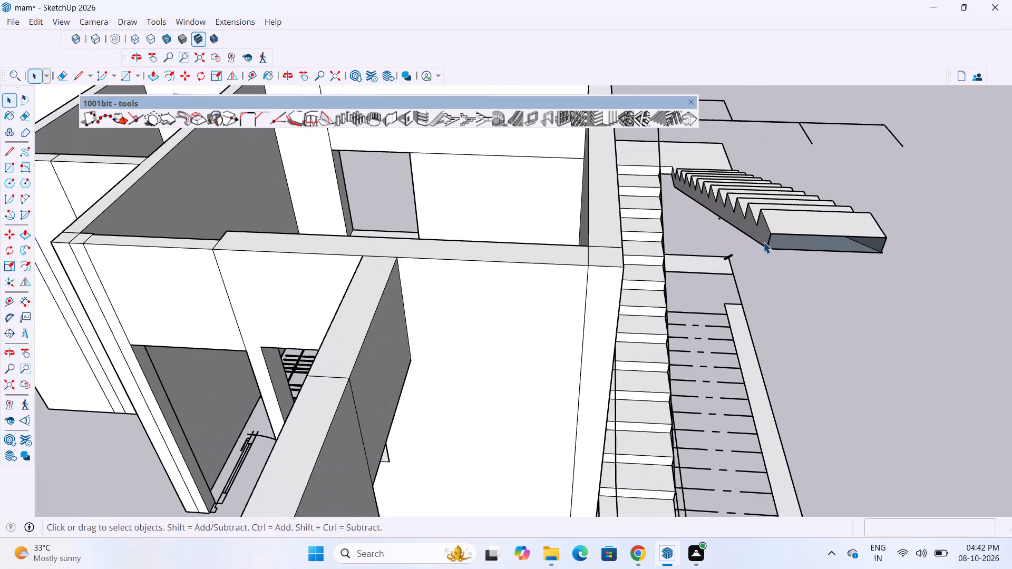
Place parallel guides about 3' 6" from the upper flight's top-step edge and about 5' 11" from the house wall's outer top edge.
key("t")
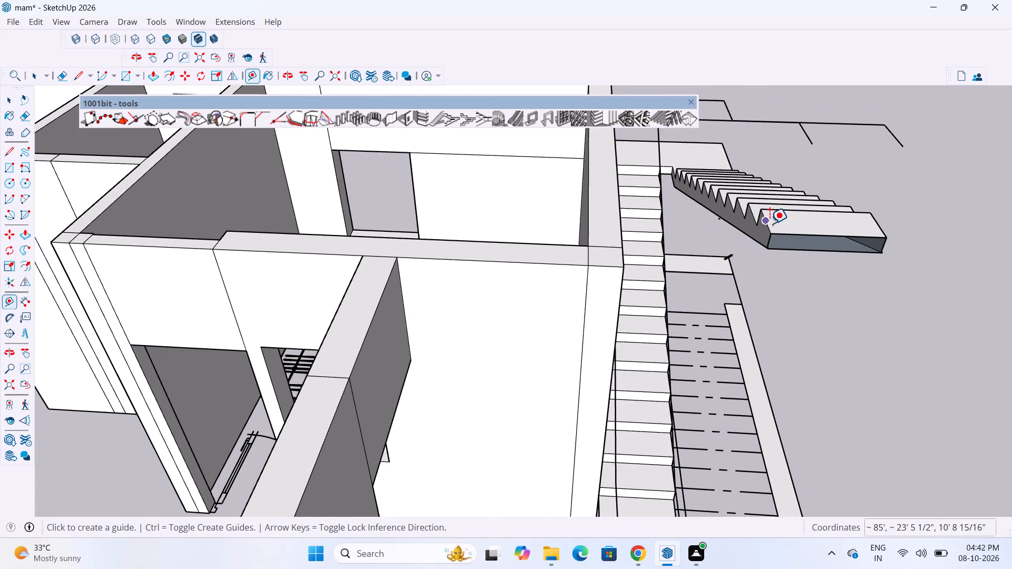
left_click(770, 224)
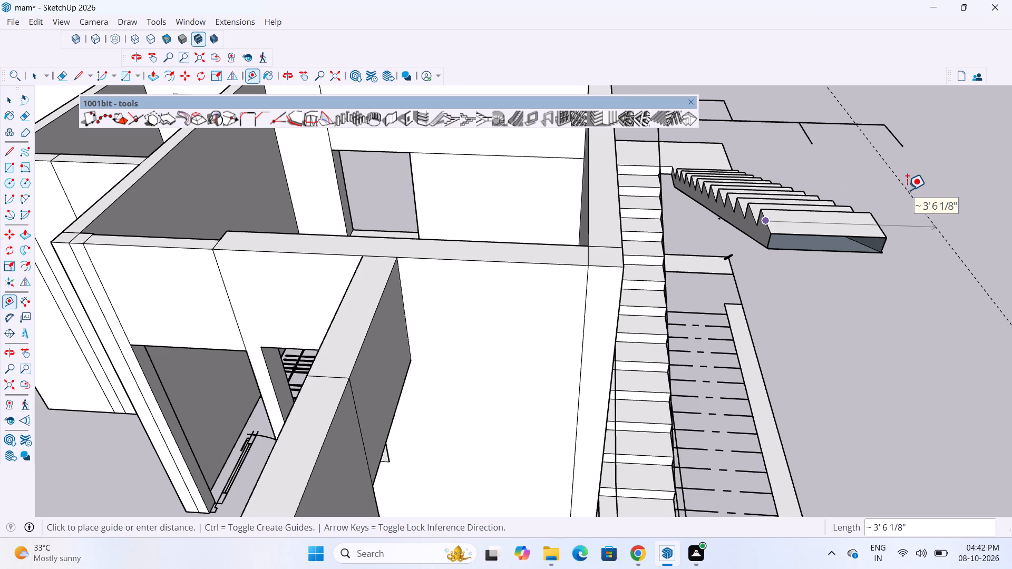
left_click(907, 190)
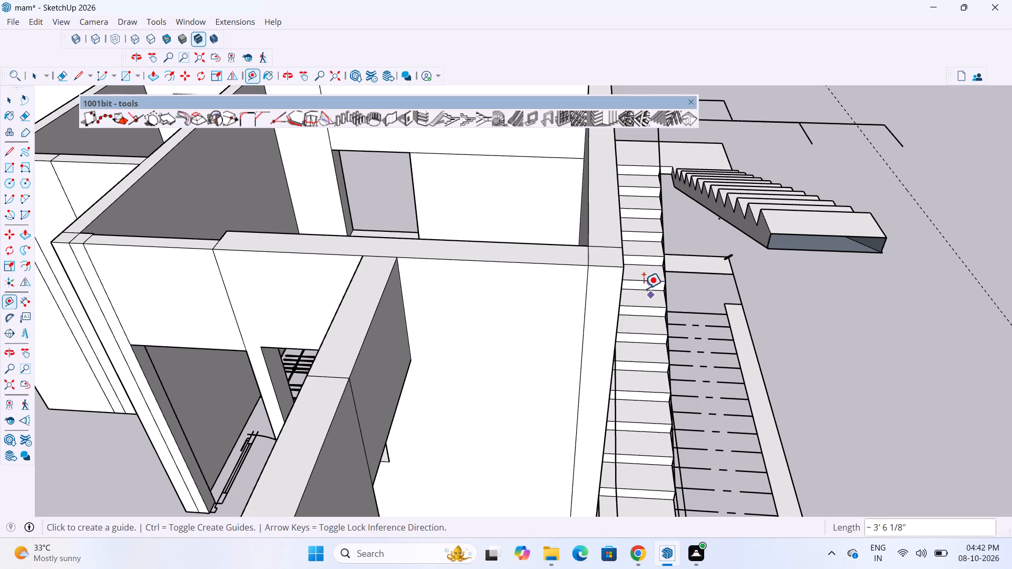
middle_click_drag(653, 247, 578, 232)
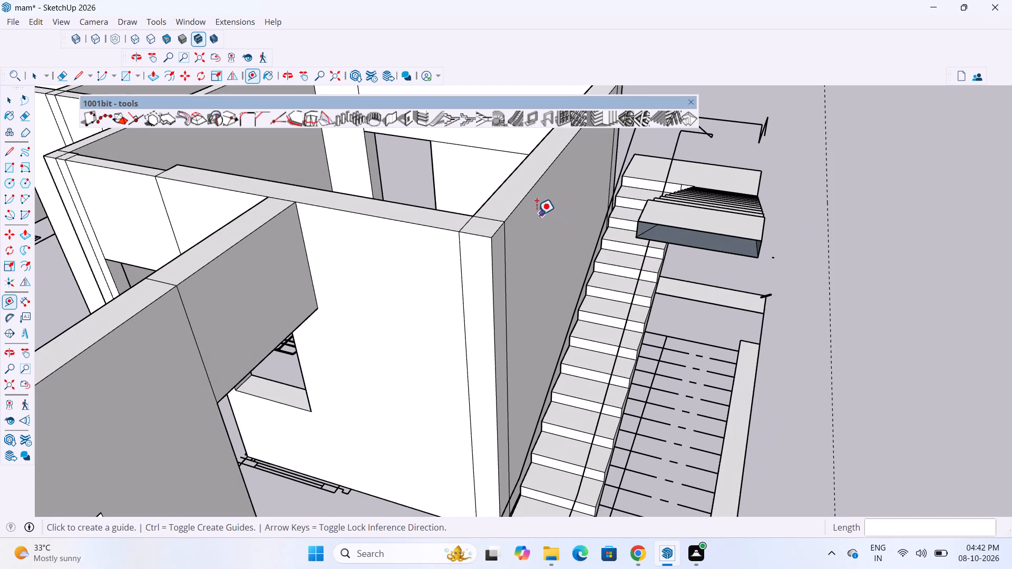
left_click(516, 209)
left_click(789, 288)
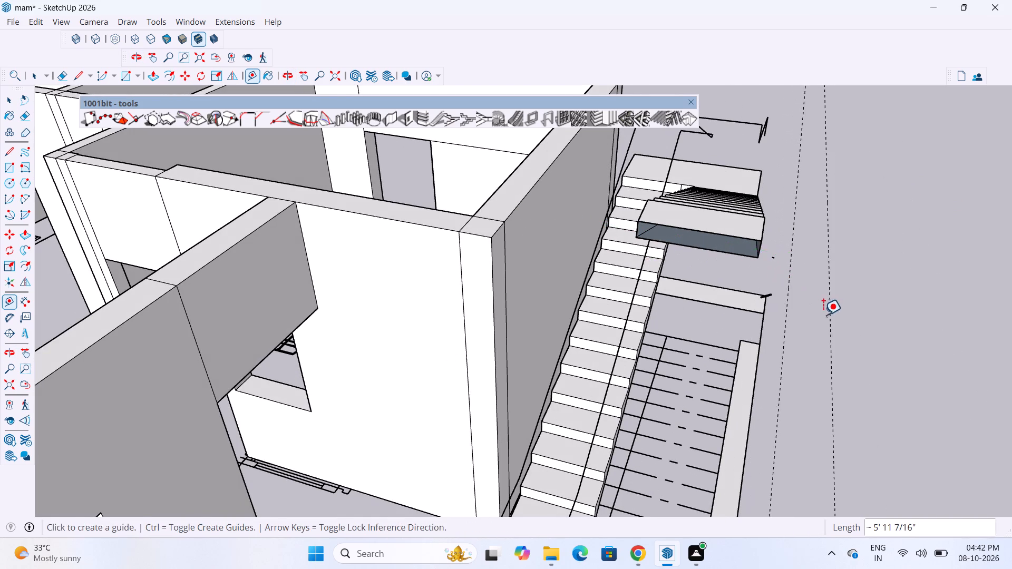
Measure the gap between the stair guide and the wall guide.
scroll(826, 314, "up", 4)
middle_click_drag(822, 296, 849, 275)
scroll(715, 341, "down", 4)
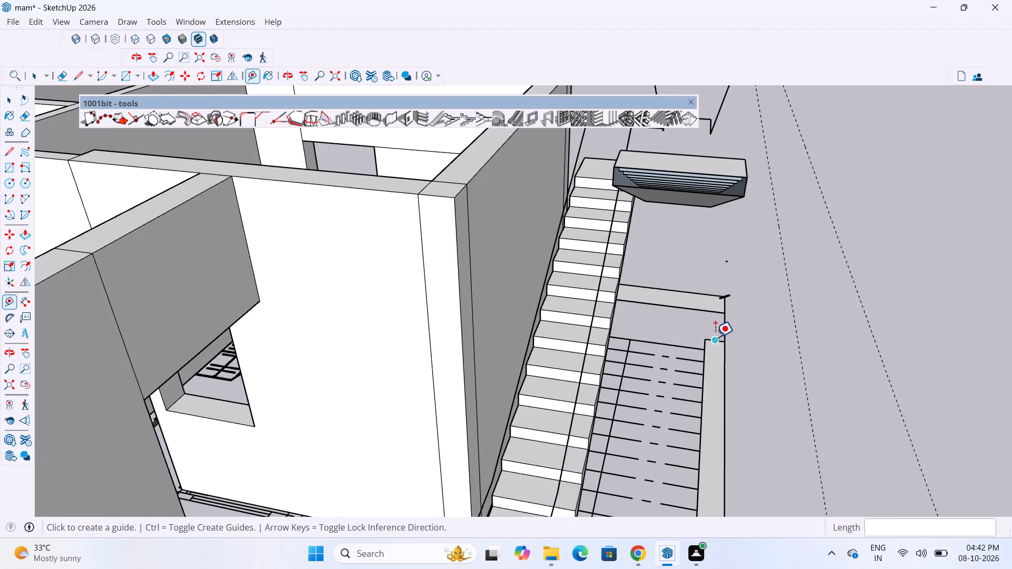
scroll(715, 336, "down", 4)
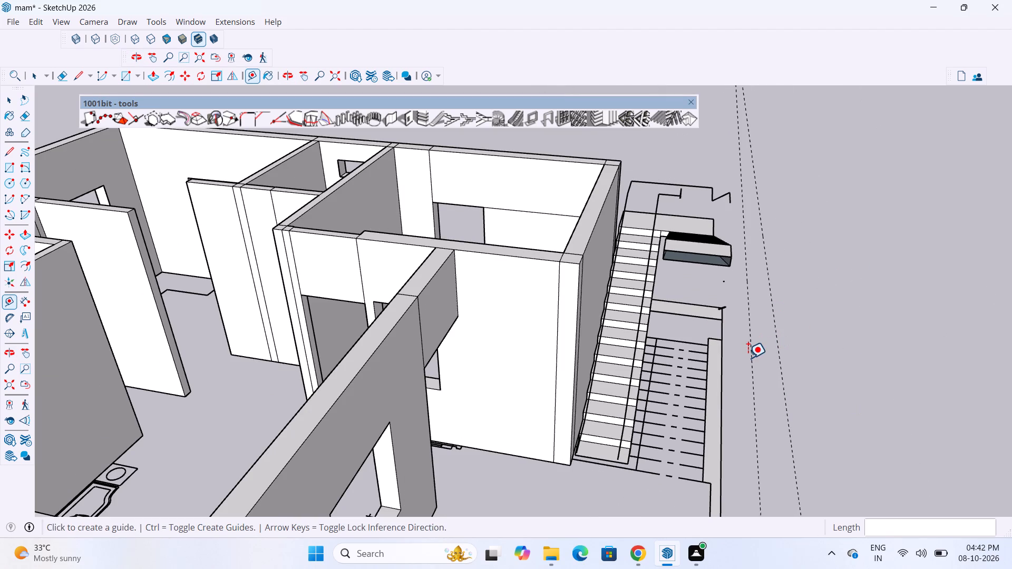
left_click(752, 366)
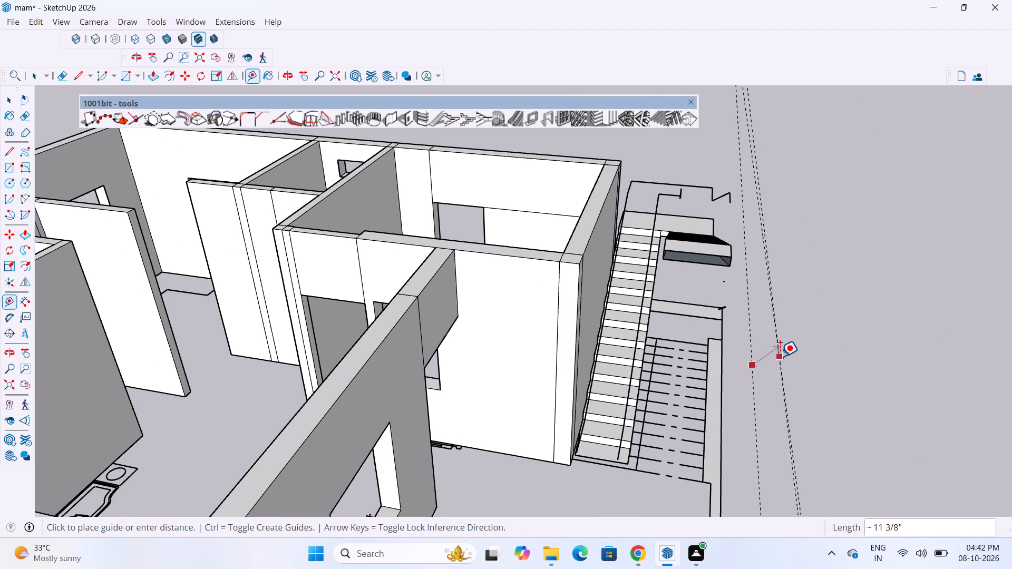
key("space")
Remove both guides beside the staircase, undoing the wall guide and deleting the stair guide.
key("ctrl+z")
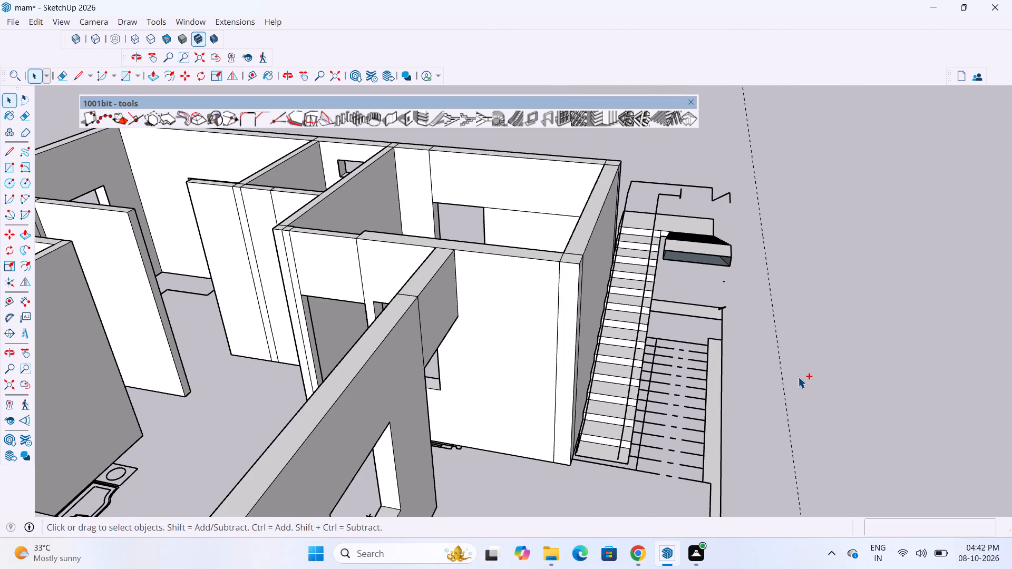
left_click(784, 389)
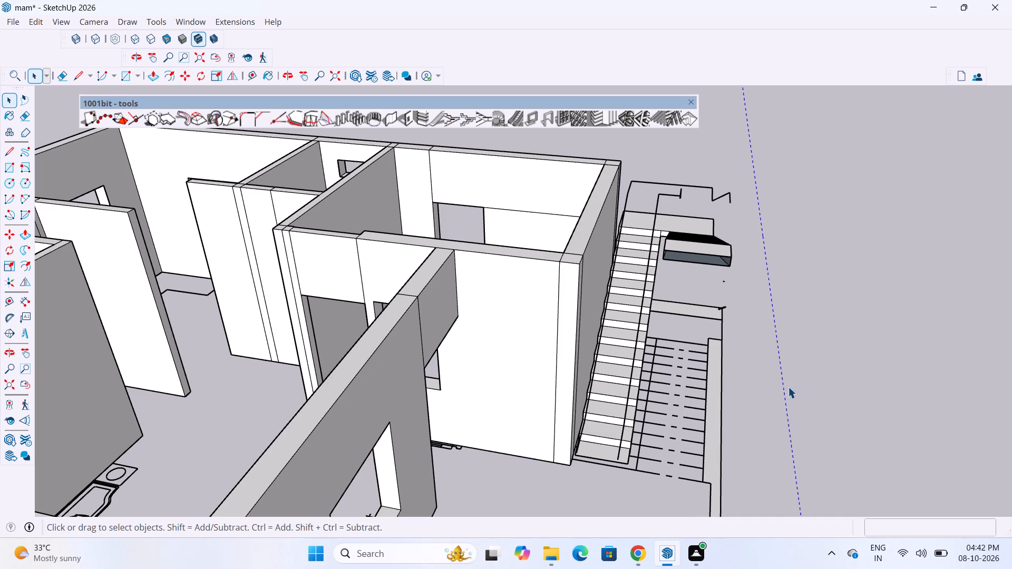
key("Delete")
Measure the height from the boundary line on the ground up to the upper flight's top step.
middle_click_drag(737, 374, 529, 303)
key("t")
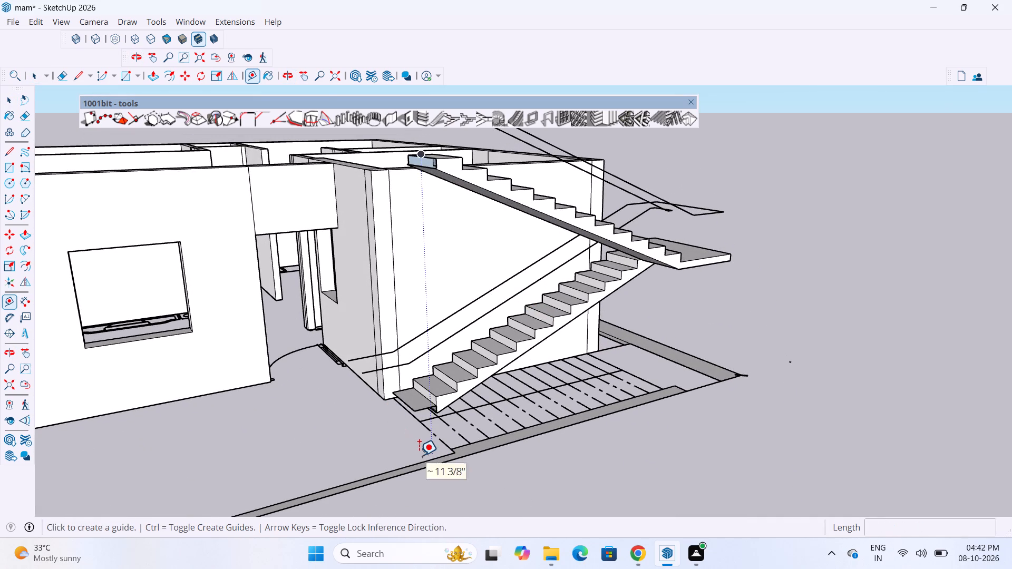
left_click(421, 462)
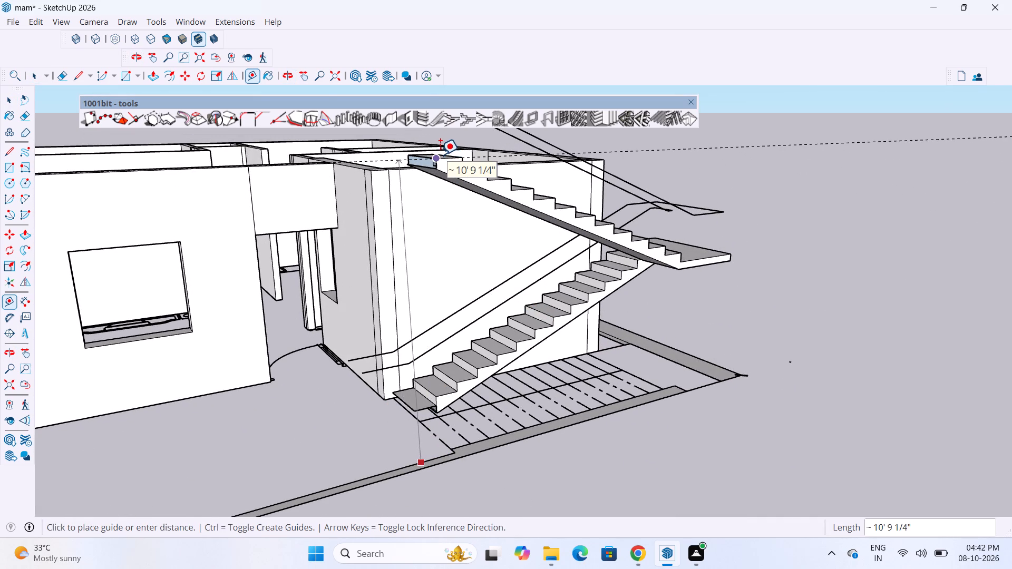
key("space")
middle_click_drag(423, 180, 450, 193)
left_click(802, 187)
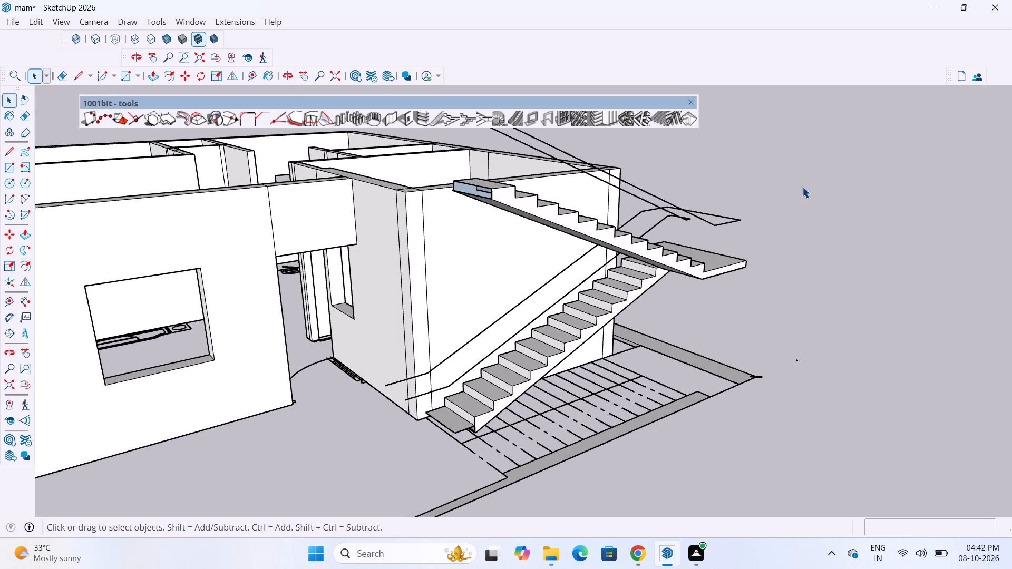
Examine the staircase's flights and landing against the stair plan, boundary wall and side wall of the house from several sides.
scroll(580, 252, "down", 3)
middle_click_drag(676, 254, 511, 325)
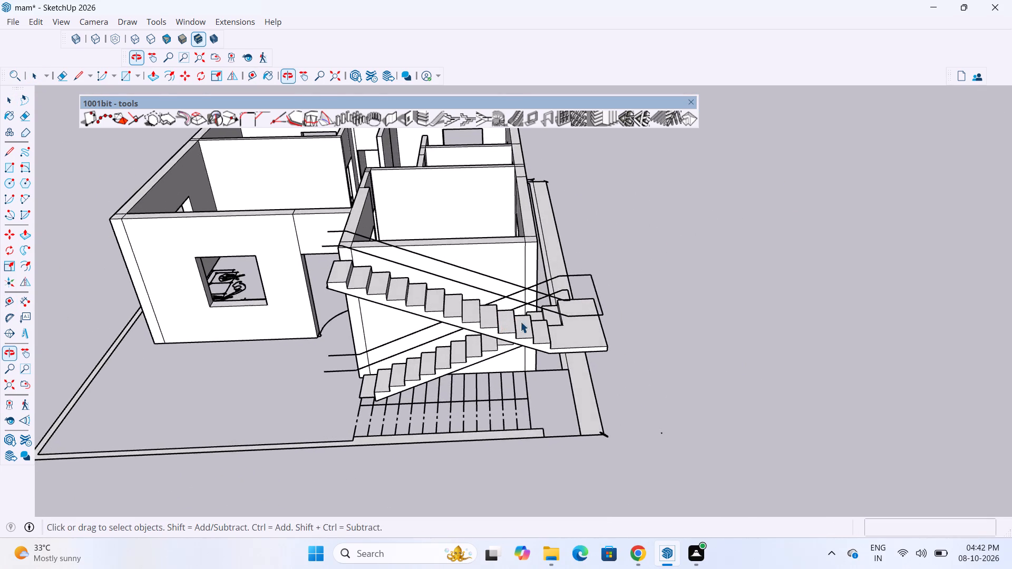
scroll(521, 321, "up", 2)
middle_click_drag(538, 299, 719, 298)
scroll(602, 412, "down", 3)
scroll(680, 406, "up", 3)
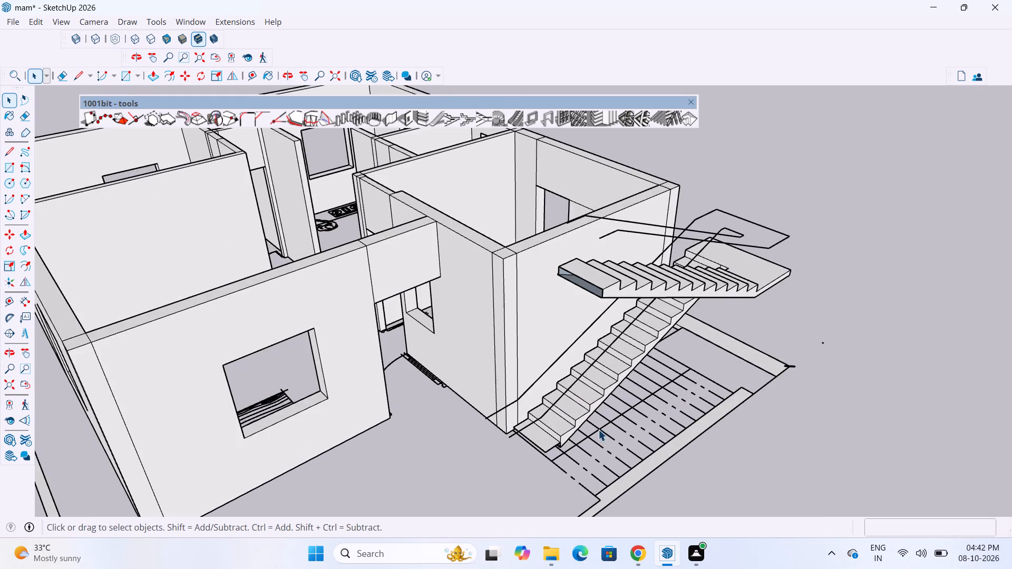
middle_click_drag(736, 356, 339, 336)
scroll(416, 321, "up", 2)
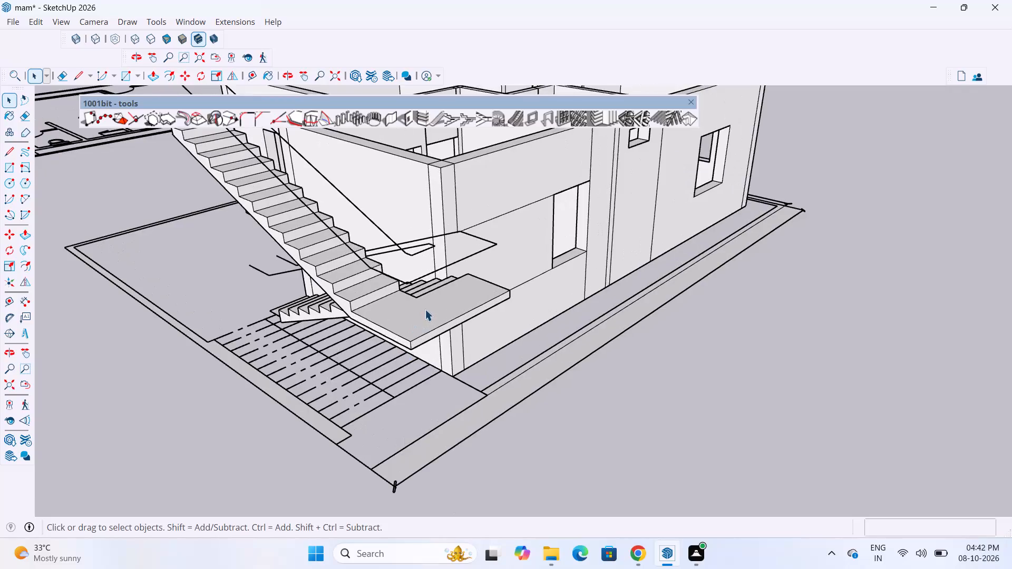
middle_click_drag(473, 327, 351, 367)
left_click(376, 437)
middle_click_drag(301, 309, 440, 282)
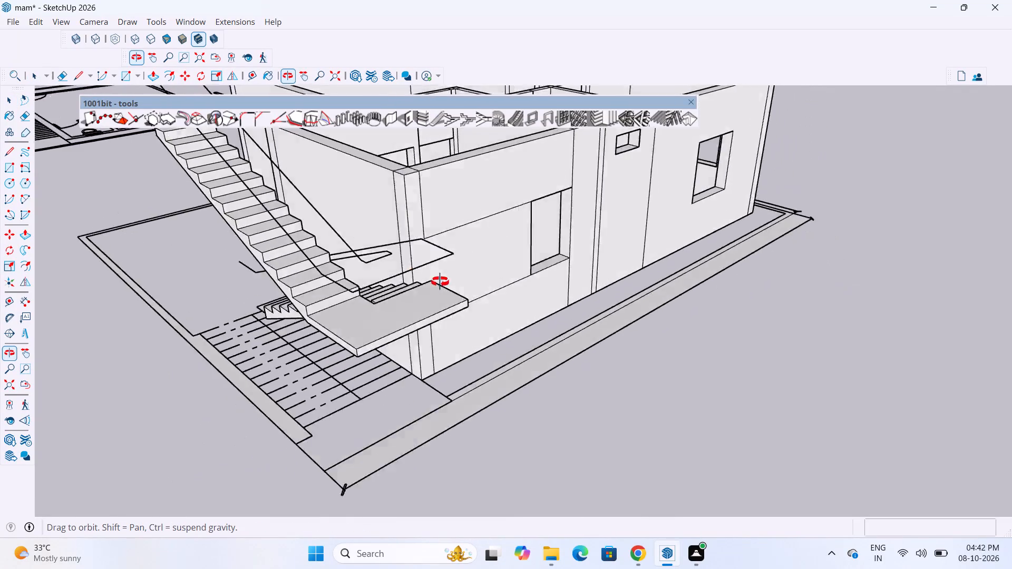
middle_click_drag(440, 282, 520, 309)
scroll(615, 358, "down", 7)
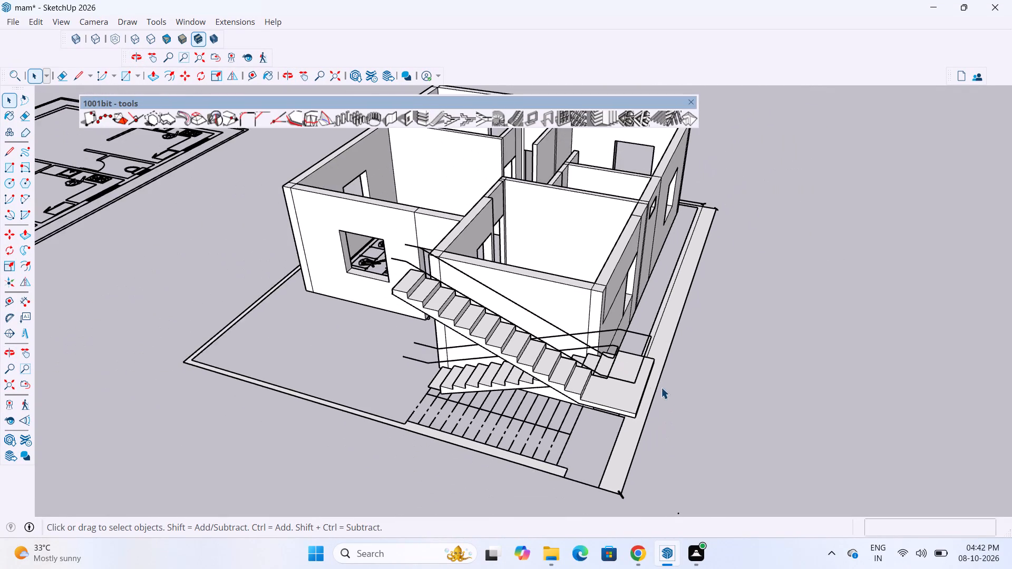
middle_click_drag(660, 387, 449, 384)
scroll(423, 396, "up", 3)
middle_click_drag(455, 359, 322, 384)
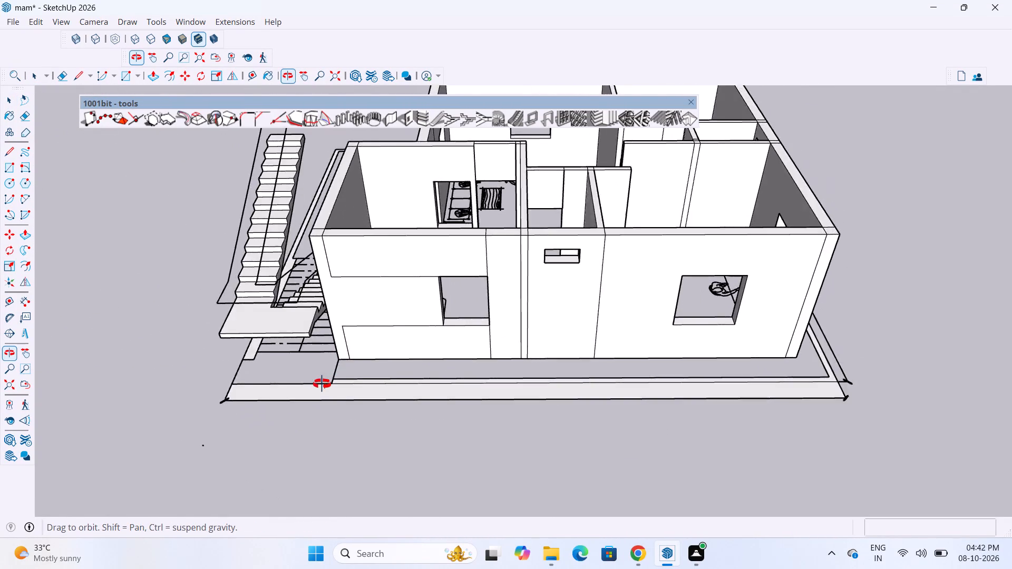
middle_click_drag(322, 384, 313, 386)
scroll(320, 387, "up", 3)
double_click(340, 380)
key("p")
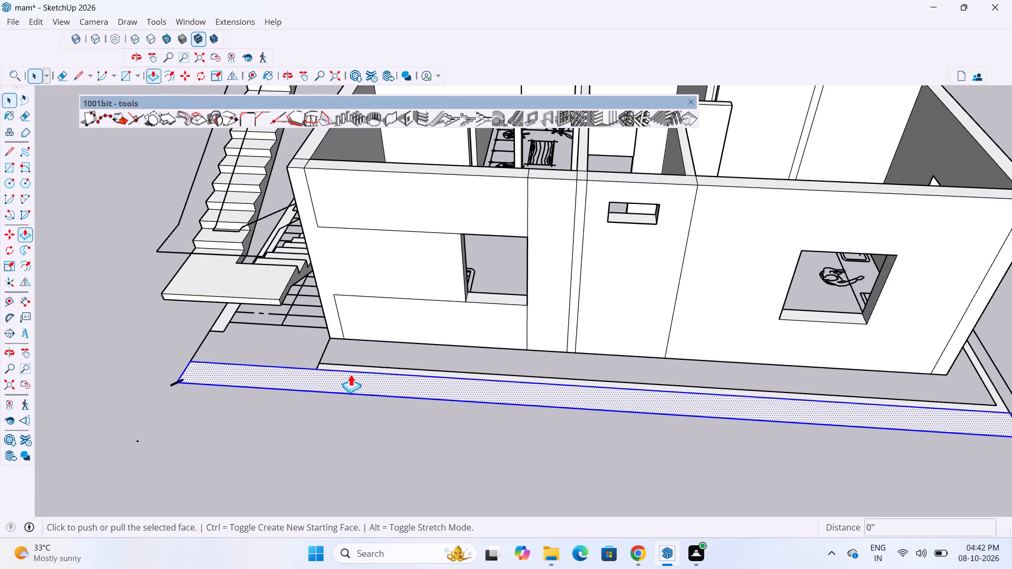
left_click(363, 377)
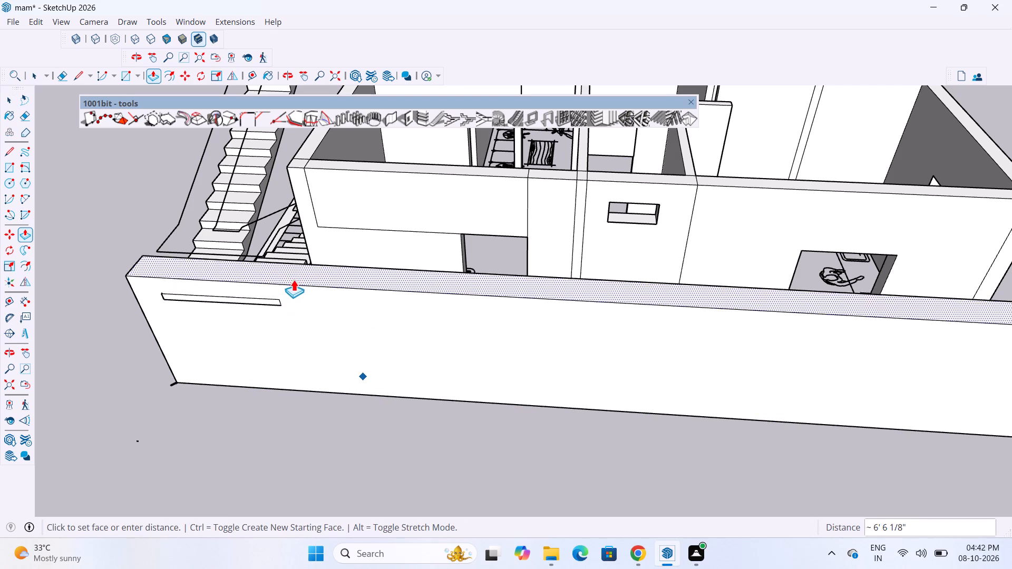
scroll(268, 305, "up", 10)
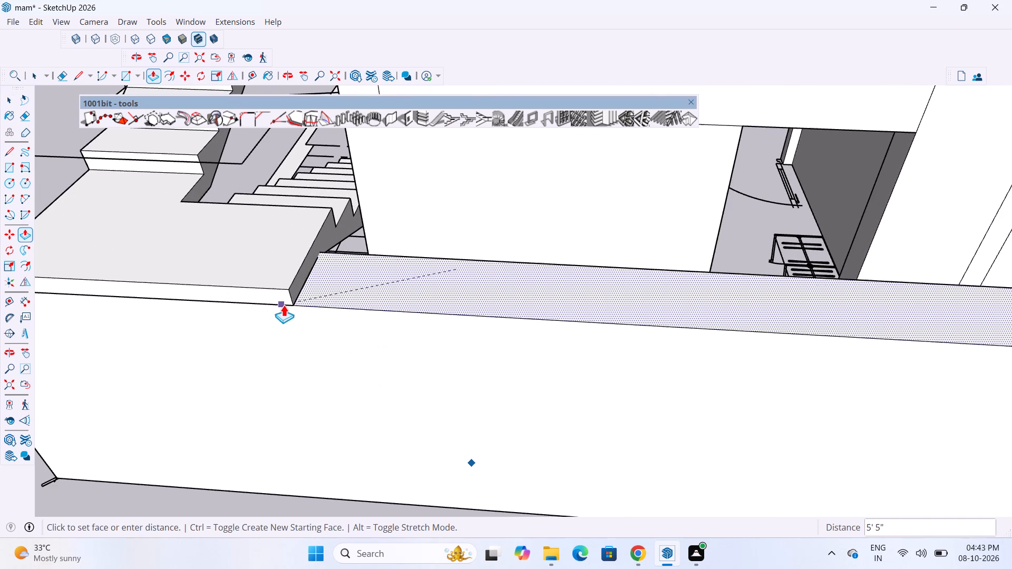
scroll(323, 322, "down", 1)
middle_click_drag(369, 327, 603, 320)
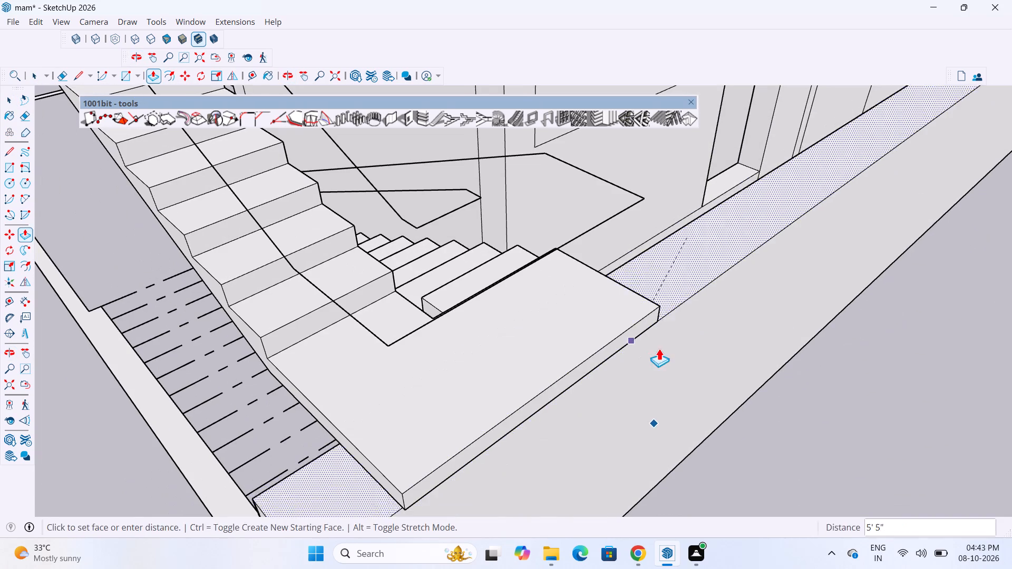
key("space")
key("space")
Shift the whole staircase slightly by its bottom corner, back from the boundary strip's outer edge towards the house.
left_click(634, 324)
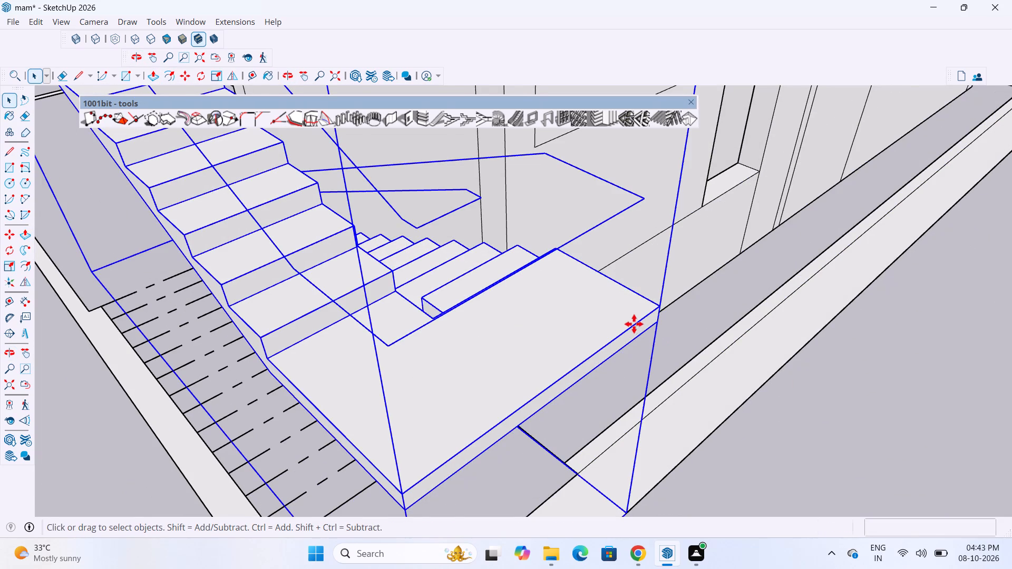
key("m")
scroll(628, 320, "down", 8)
left_click(625, 432)
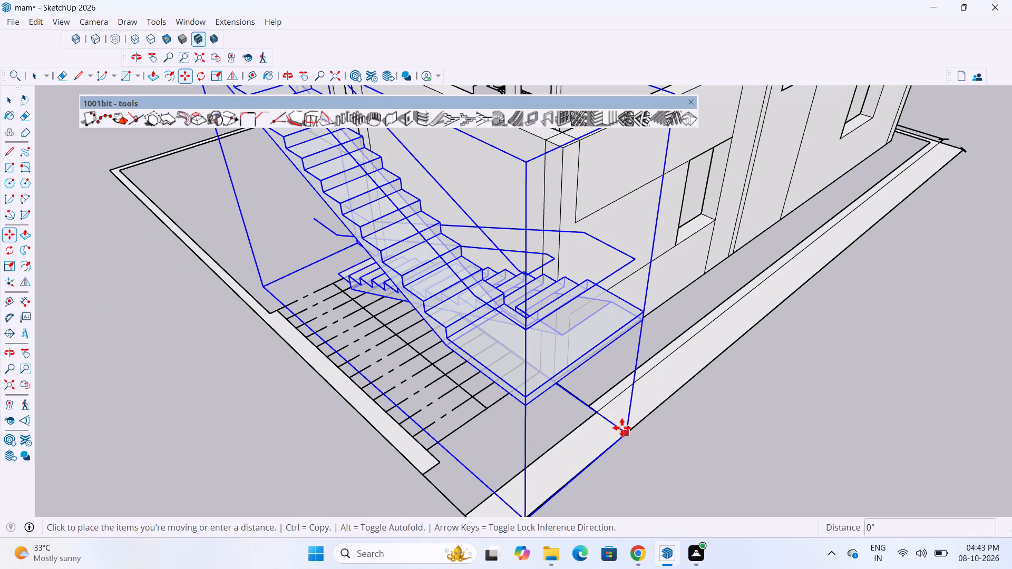
left_click(613, 423)
scroll(637, 406, "up", 3)
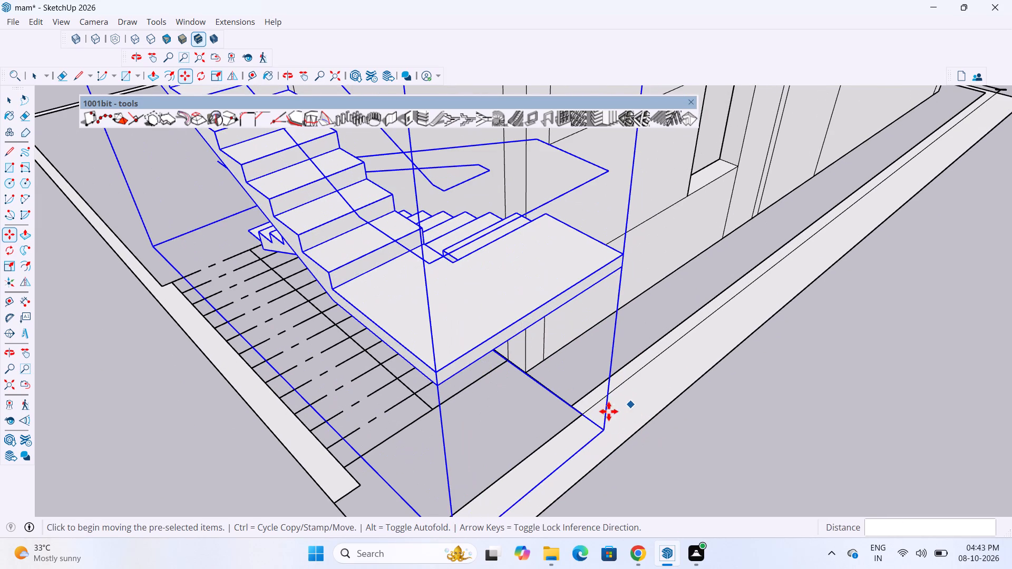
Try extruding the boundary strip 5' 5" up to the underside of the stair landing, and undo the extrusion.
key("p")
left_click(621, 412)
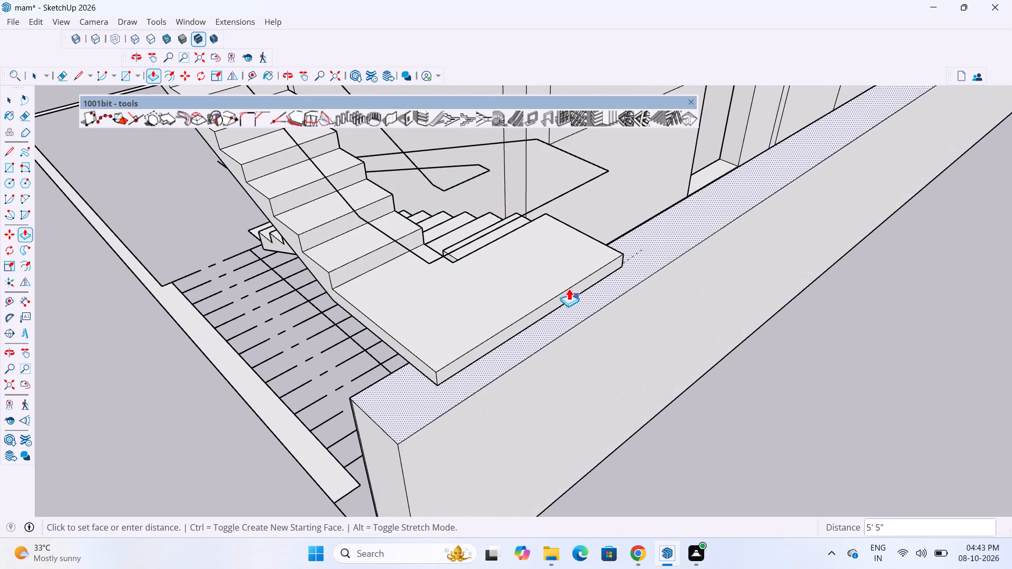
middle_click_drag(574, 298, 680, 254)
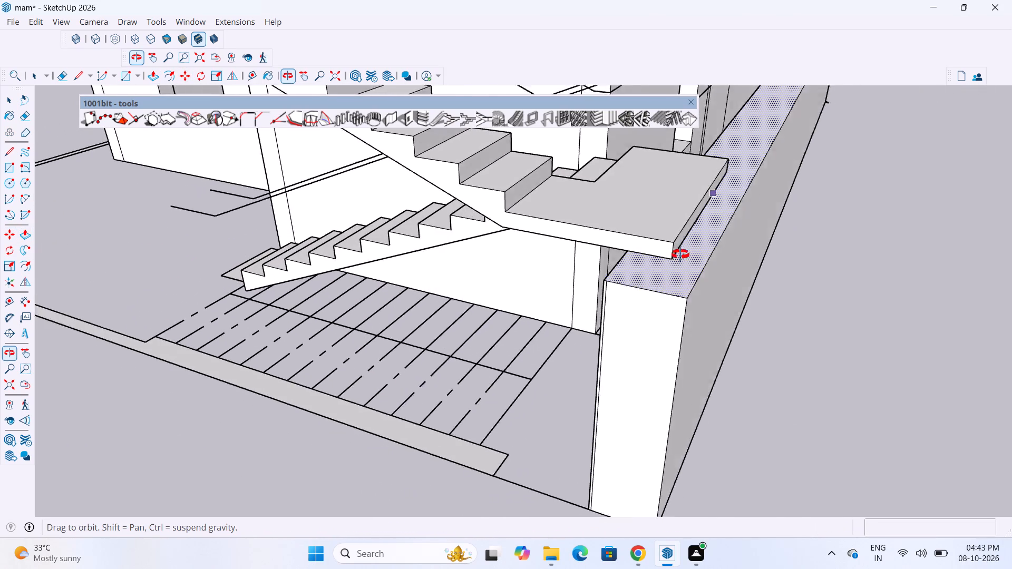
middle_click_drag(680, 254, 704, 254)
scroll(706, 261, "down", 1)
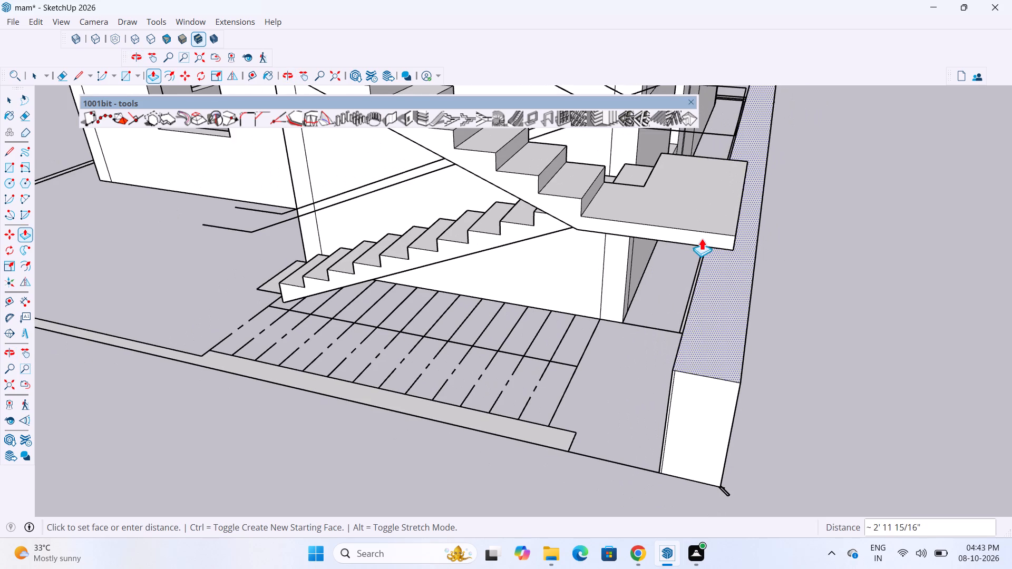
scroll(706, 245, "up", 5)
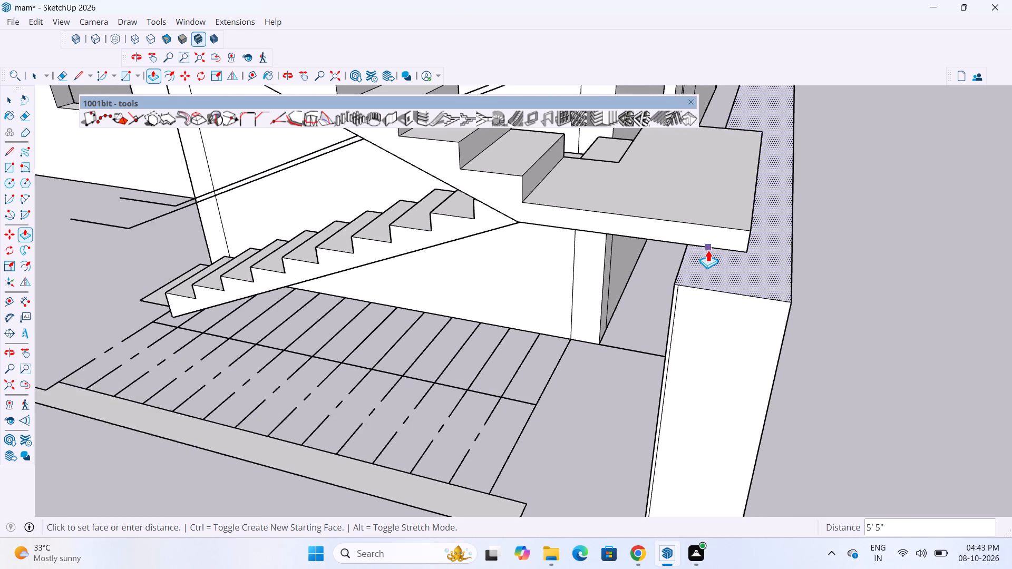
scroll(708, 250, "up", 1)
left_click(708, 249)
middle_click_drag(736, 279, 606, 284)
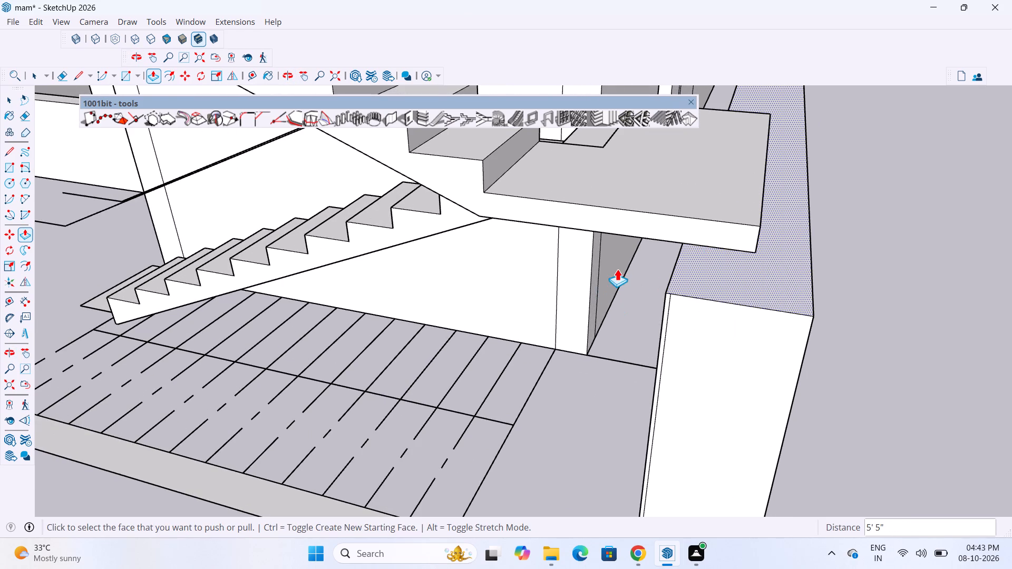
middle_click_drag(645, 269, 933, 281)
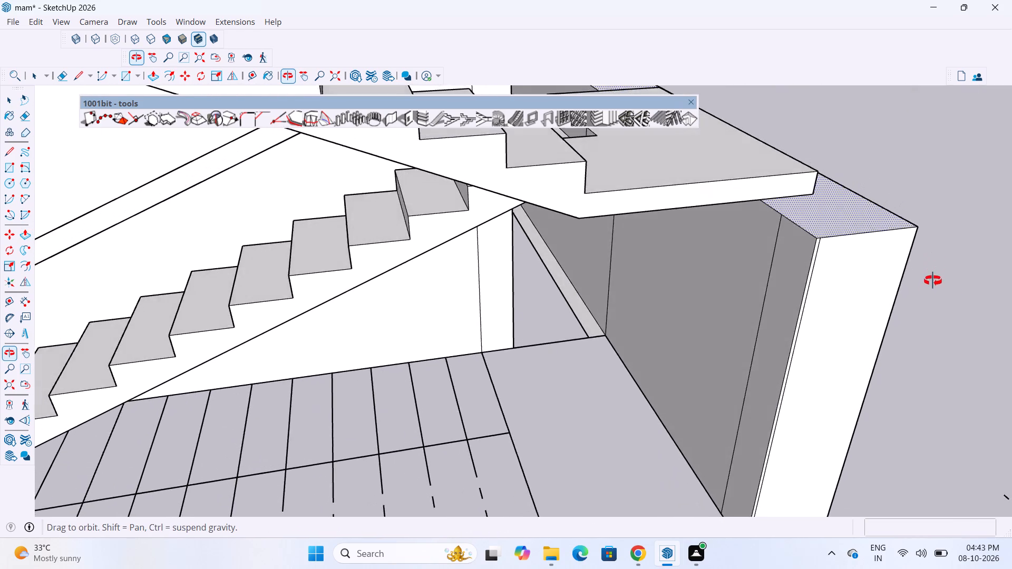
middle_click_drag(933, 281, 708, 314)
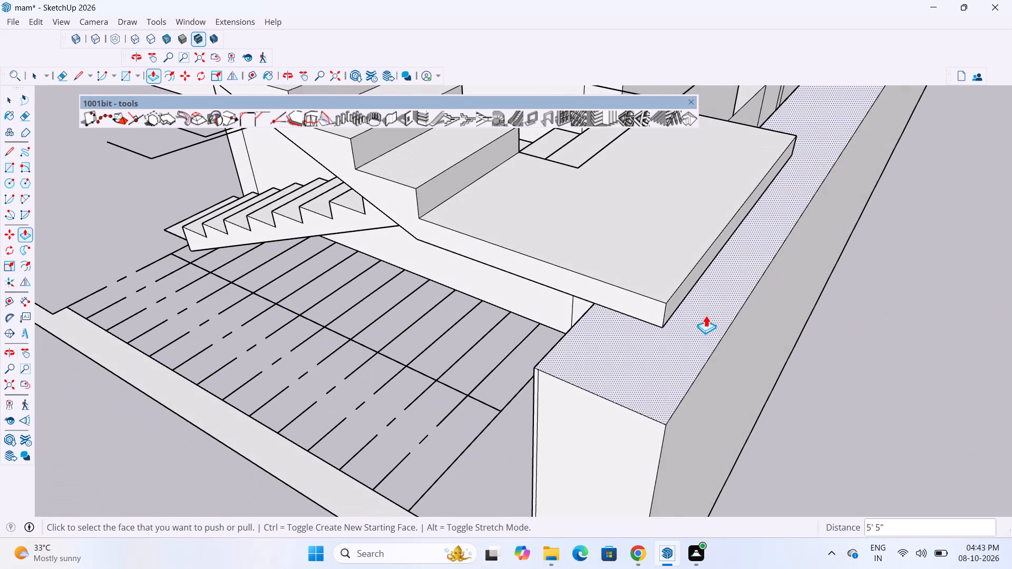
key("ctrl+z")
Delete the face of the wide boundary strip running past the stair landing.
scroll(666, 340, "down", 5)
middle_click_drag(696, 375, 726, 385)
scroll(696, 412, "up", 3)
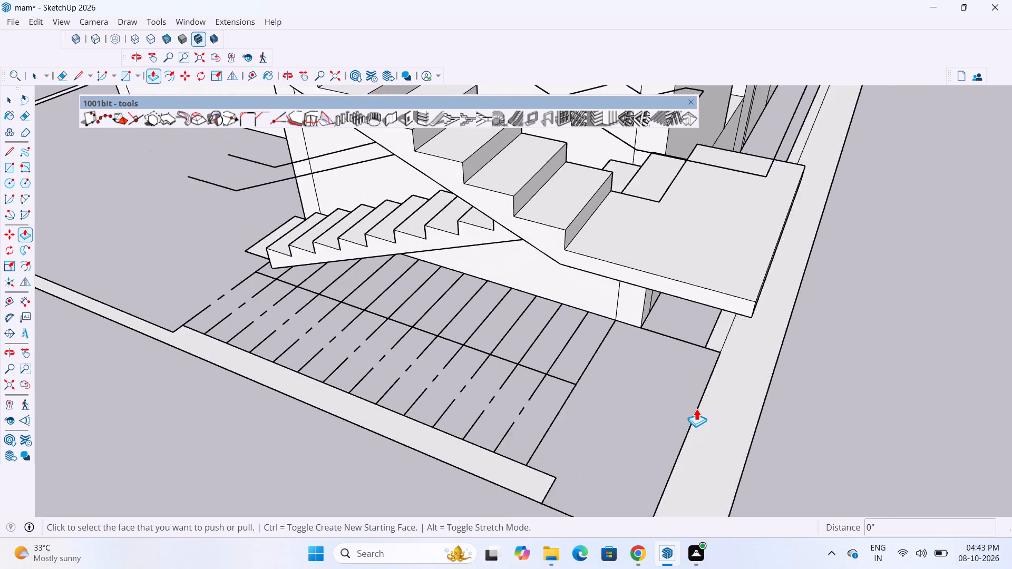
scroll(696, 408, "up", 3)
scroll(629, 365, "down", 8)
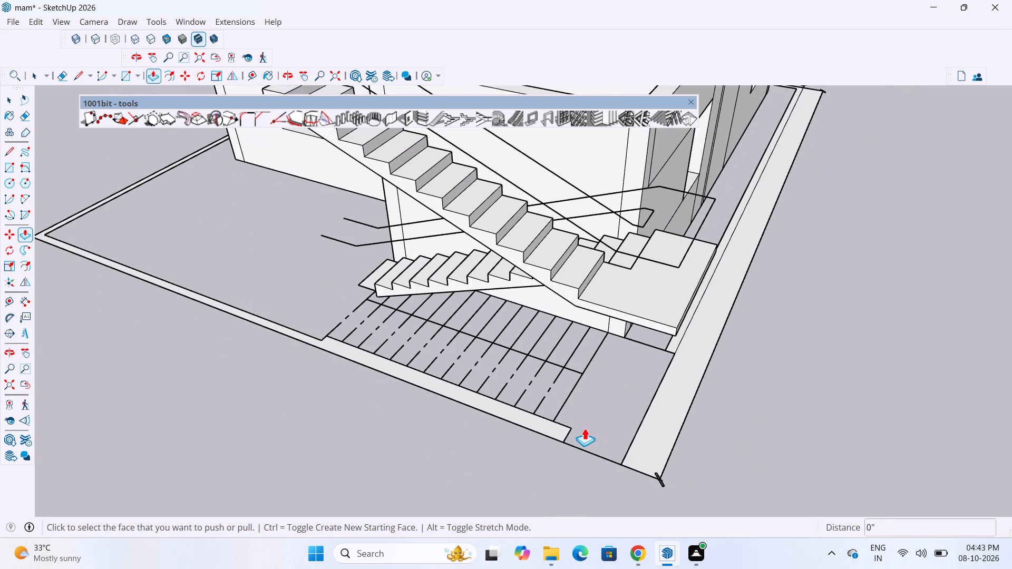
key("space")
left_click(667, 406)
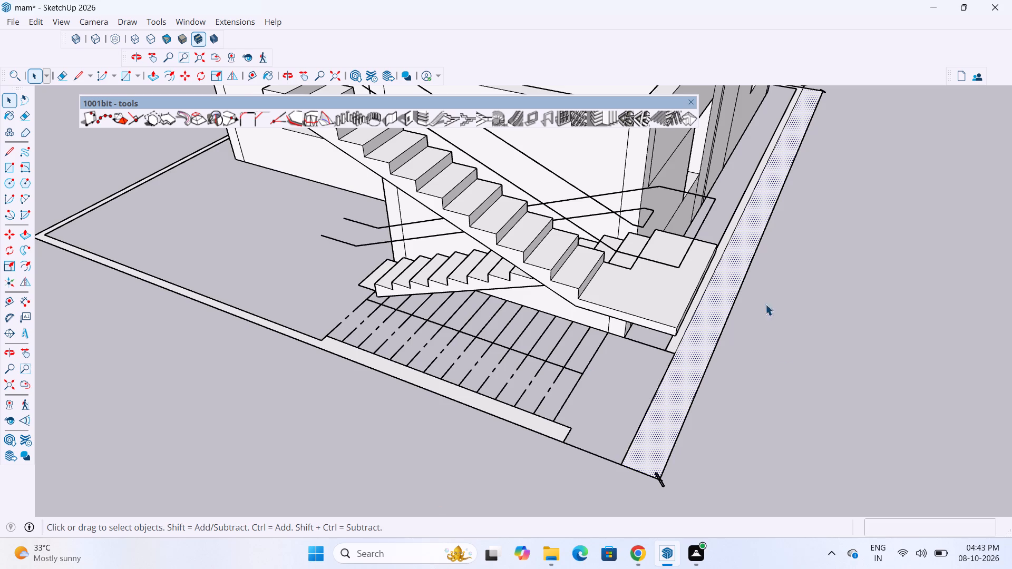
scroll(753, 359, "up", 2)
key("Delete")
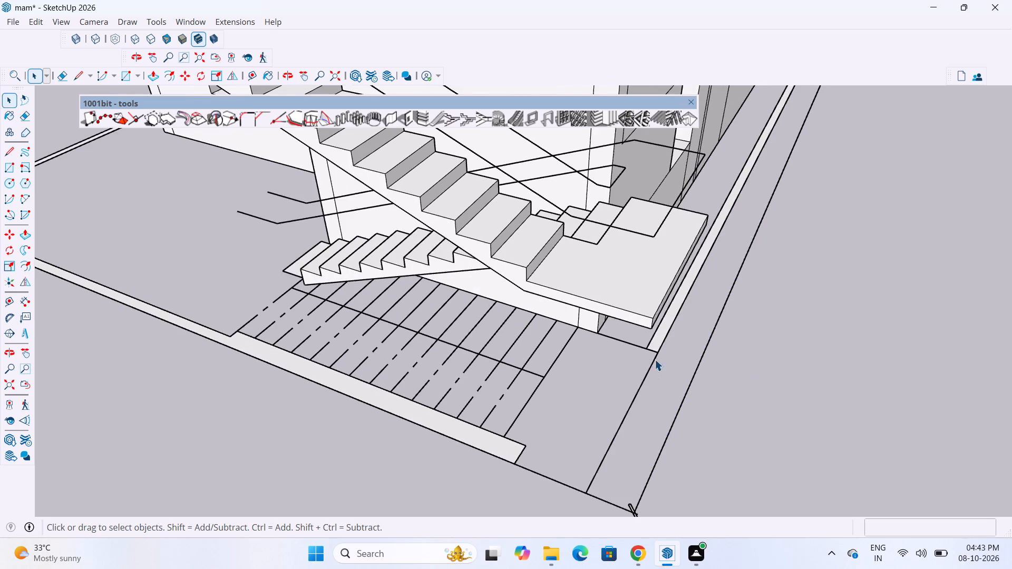
Draw a line about 1' 5" across the boundary strip beside the landing and delete the face between it and the plot corner.
scroll(651, 357, "up", 5)
key("l")
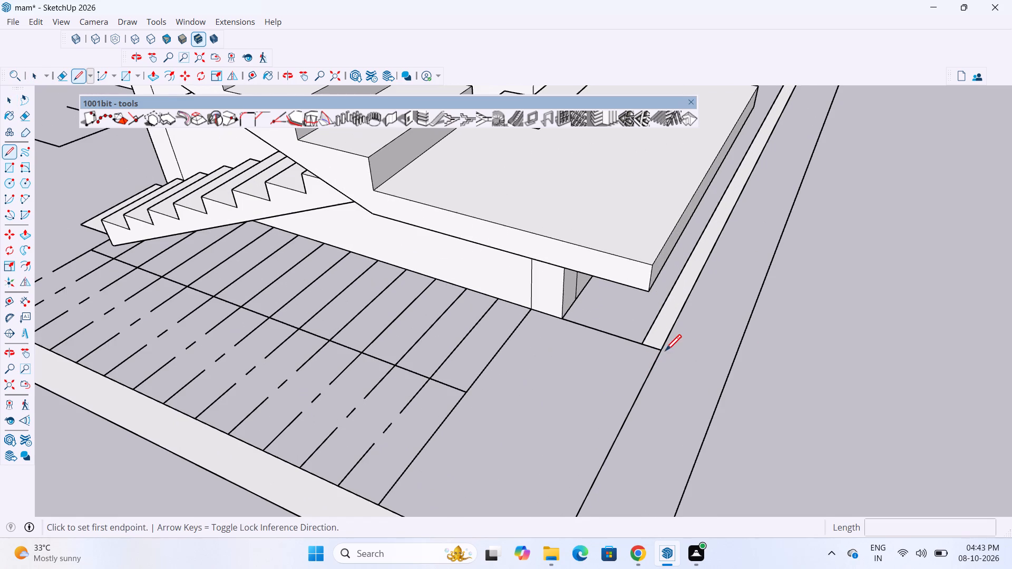
left_click(664, 352)
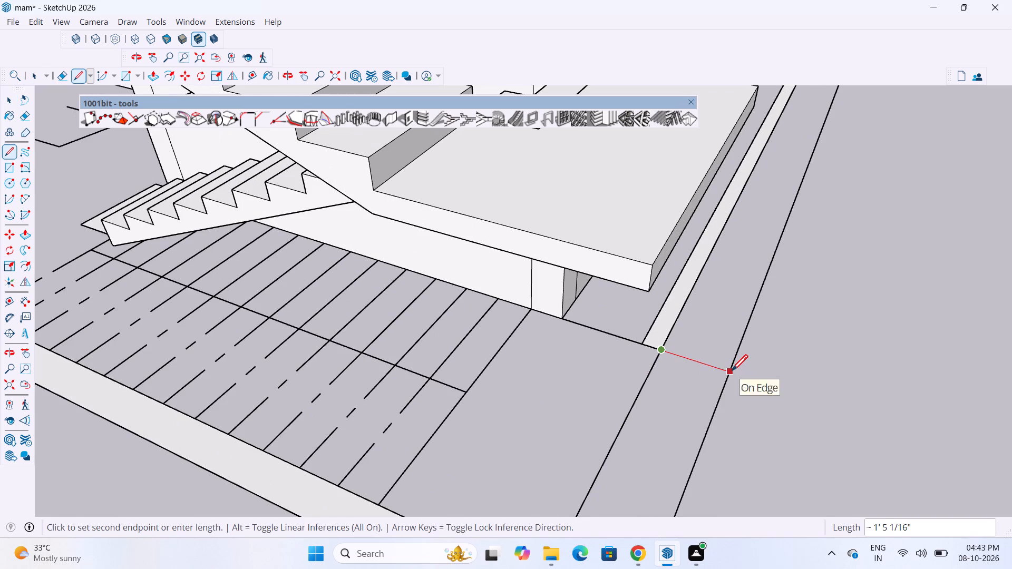
left_click(728, 375)
key("space")
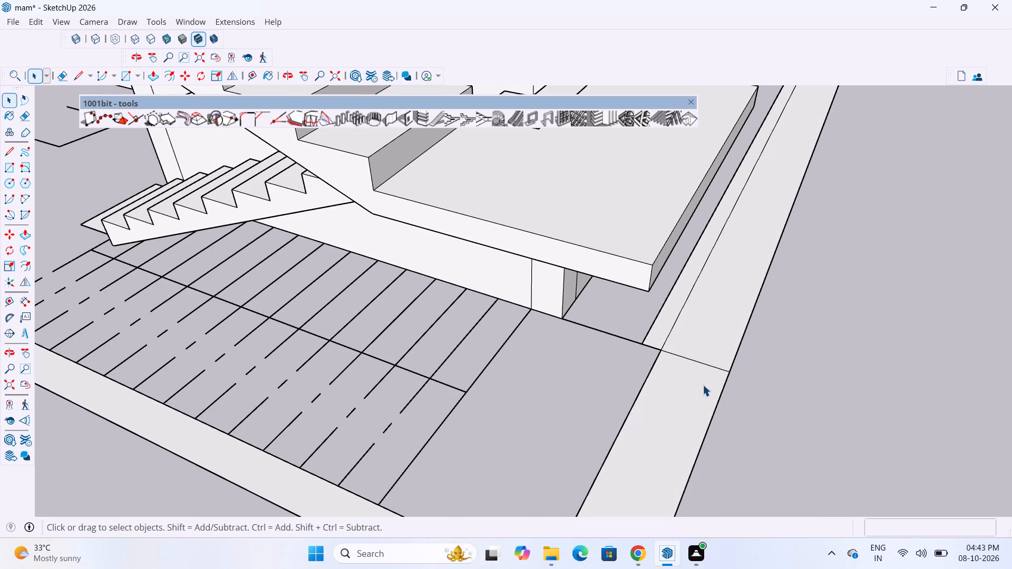
left_click(700, 386)
key("Delete")
Examine the landing's overhang against the shortened boundary strip and the stair plan from several sides.
scroll(700, 386, "down", 8)
scroll(706, 387, "up", 2)
middle_click_drag(701, 377, 707, 361)
scroll(703, 348, "up", 6)
scroll(648, 348, "down", 5)
middle_click_drag(658, 355, 705, 355)
scroll(703, 343, "up", 4)
scroll(693, 322, "down", 9)
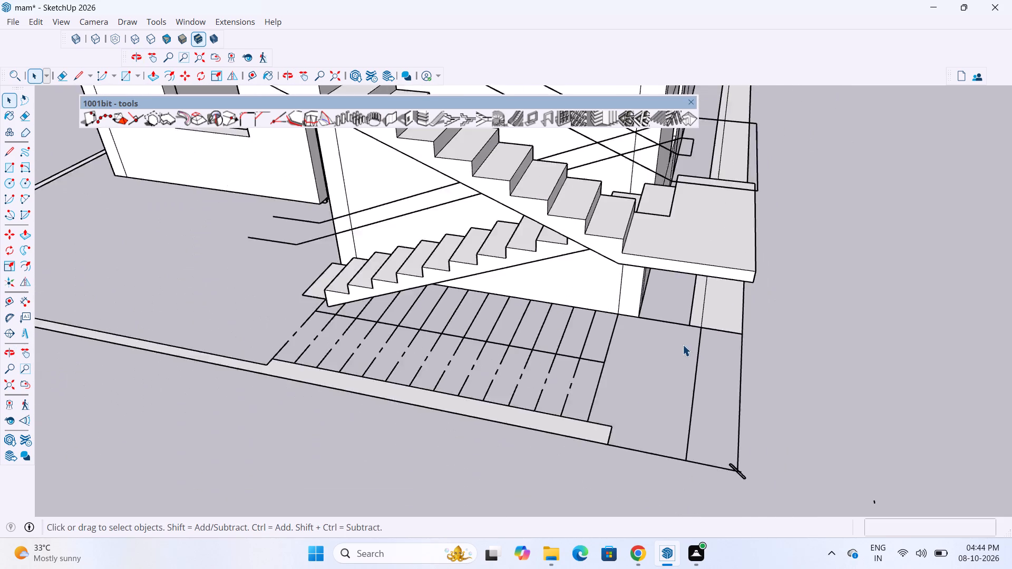
scroll(683, 345, "down", 1)
middle_click_drag(695, 349, 671, 341)
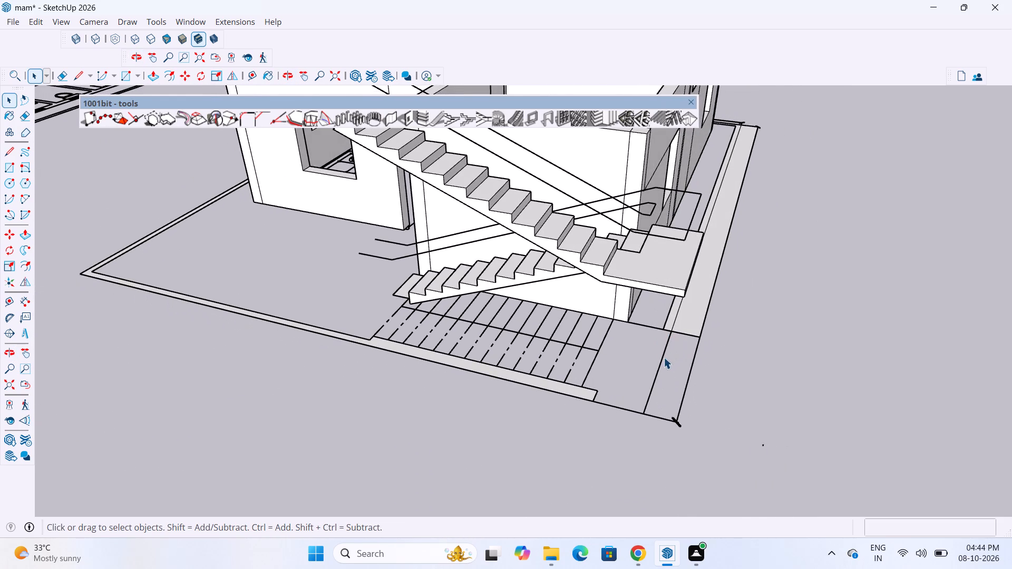
scroll(664, 357, "up", 4)
scroll(639, 357, "down", 9)
scroll(661, 390, "up", 6)
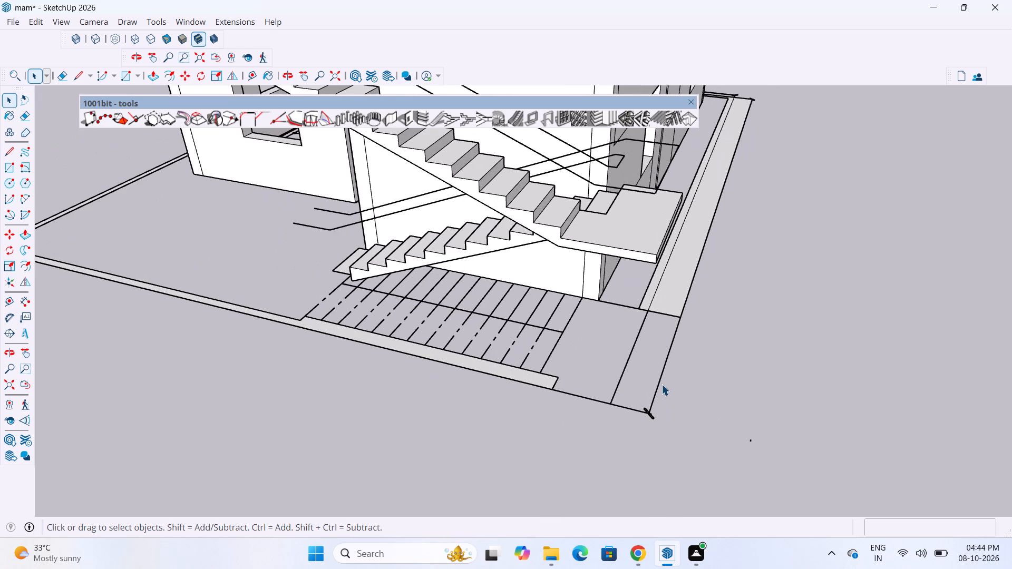
middle_click_drag(661, 382, 655, 382)
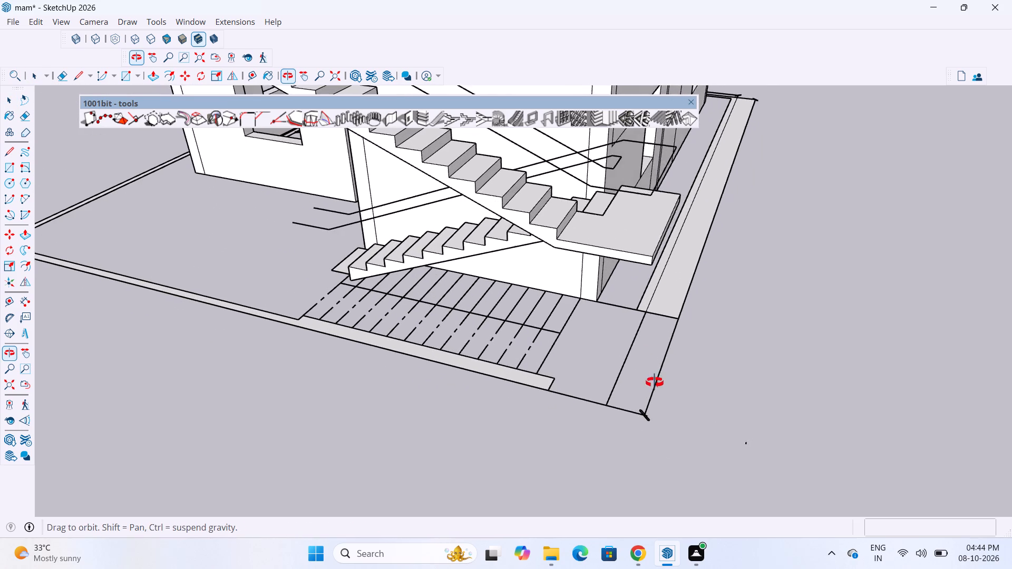
middle_click_drag(655, 382, 577, 396)
scroll(567, 403, "down", 3)
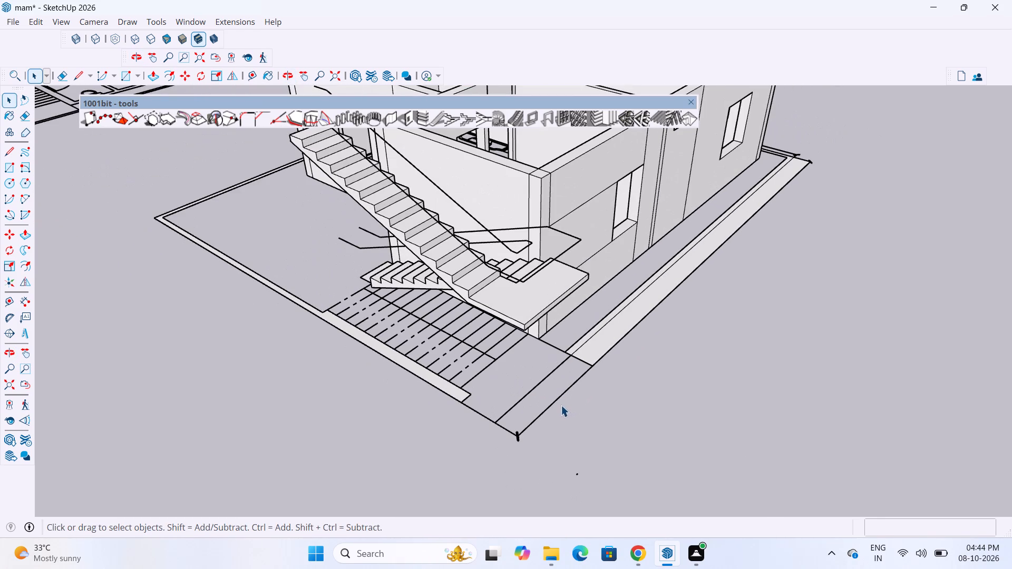
middle_click_drag(544, 383, 660, 407)
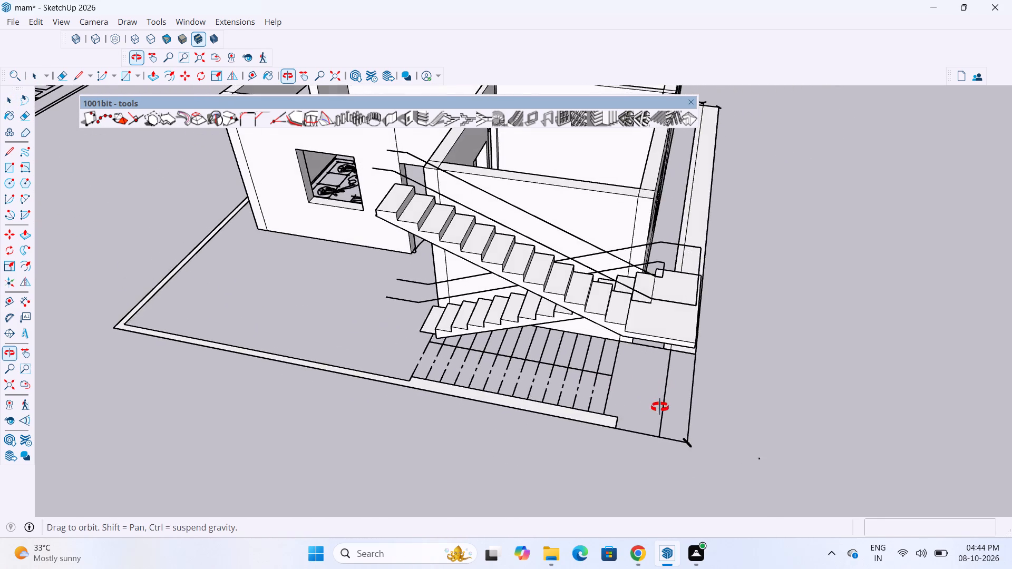
middle_click_drag(660, 407, 661, 407)
scroll(674, 369, "up", 4)
scroll(674, 360, "down", 4)
middle_click_drag(677, 347, 669, 334)
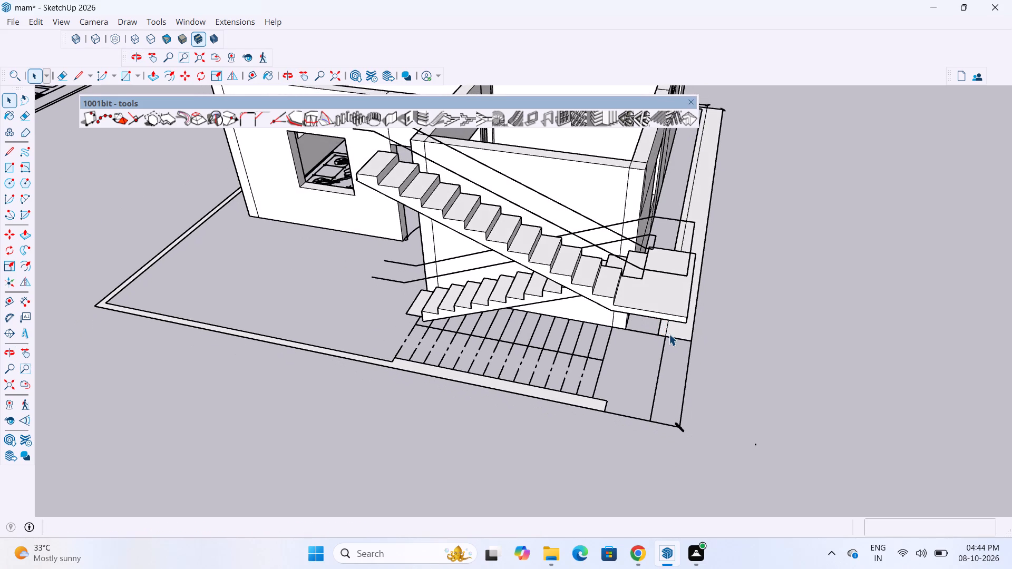
middle_click_drag(689, 288, 534, 286)
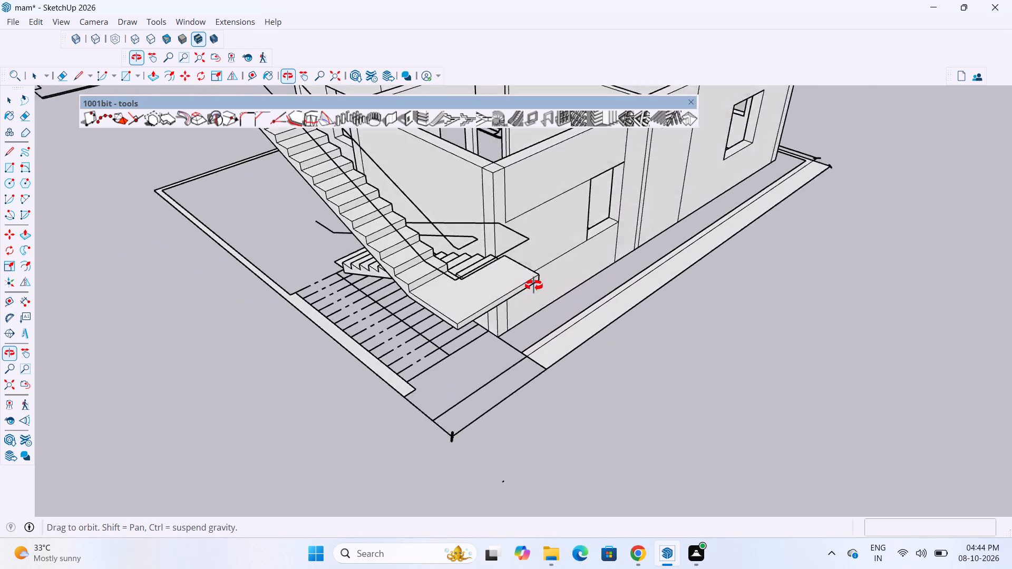
middle_click_drag(534, 286, 449, 292)
Move the staircase by its bottom corner onto the inner endpoint of the line drawn across the boundary strip.
left_click(398, 287)
scroll(407, 326, "up", 7)
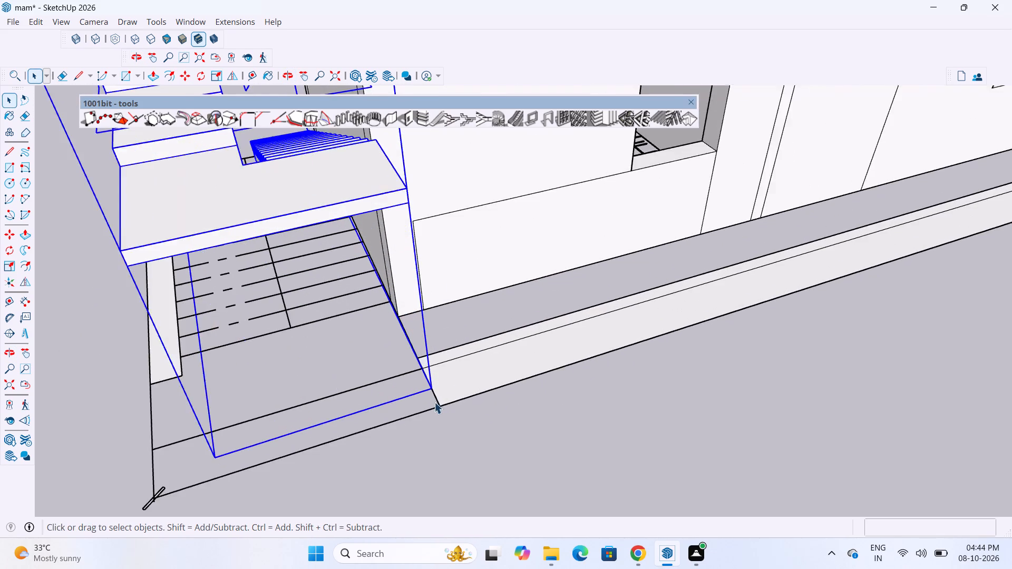
scroll(434, 402, "up", 5)
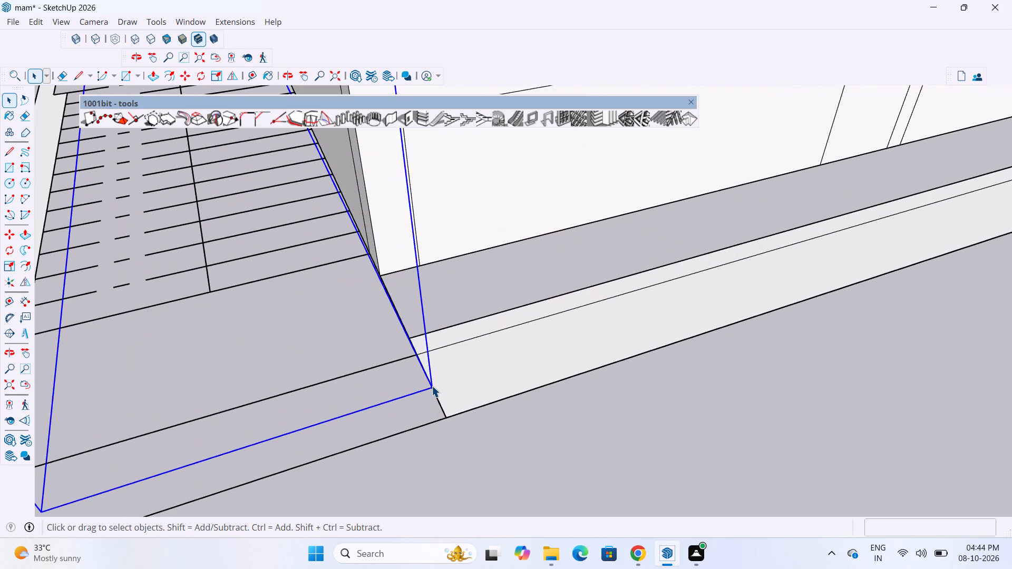
key("m")
left_click(434, 393)
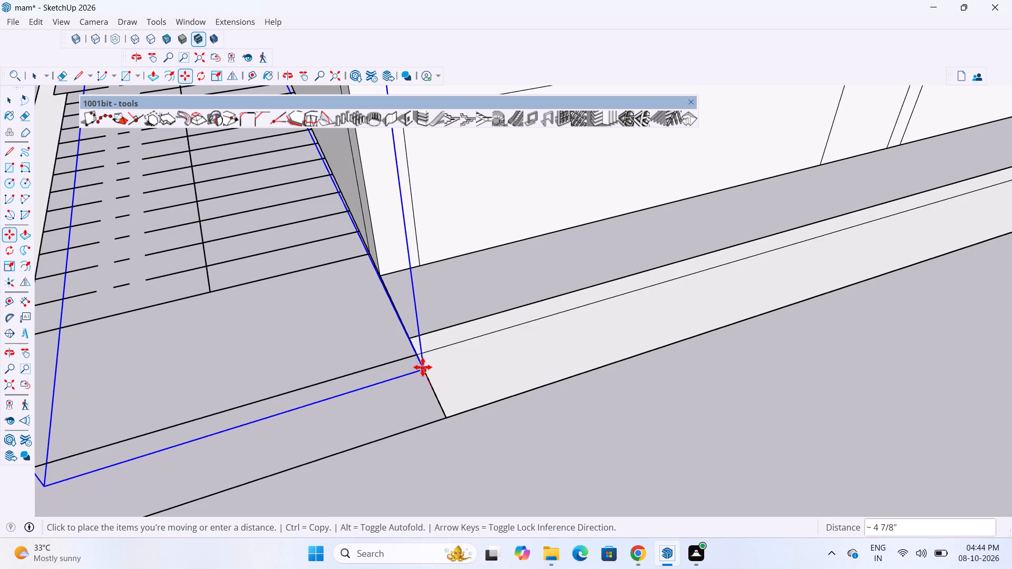
left_click(416, 353)
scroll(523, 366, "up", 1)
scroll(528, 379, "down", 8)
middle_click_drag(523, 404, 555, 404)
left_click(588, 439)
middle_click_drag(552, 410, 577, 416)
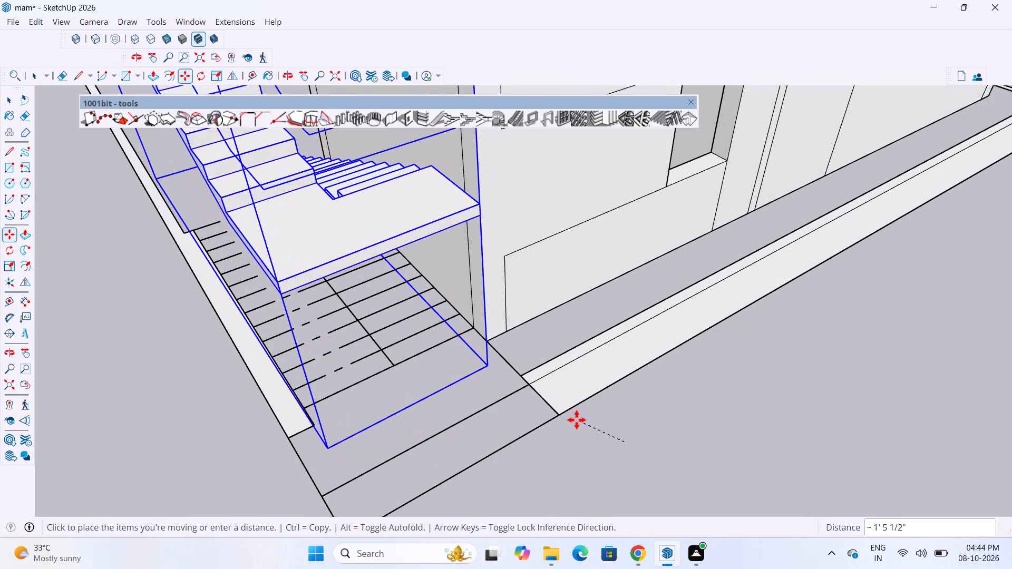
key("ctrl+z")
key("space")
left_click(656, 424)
Examine the staircase's flights and landing over the stair plan from the house's entrance side and from above.
scroll(598, 427, "down", 4)
middle_click_drag(593, 414, 1011, 439)
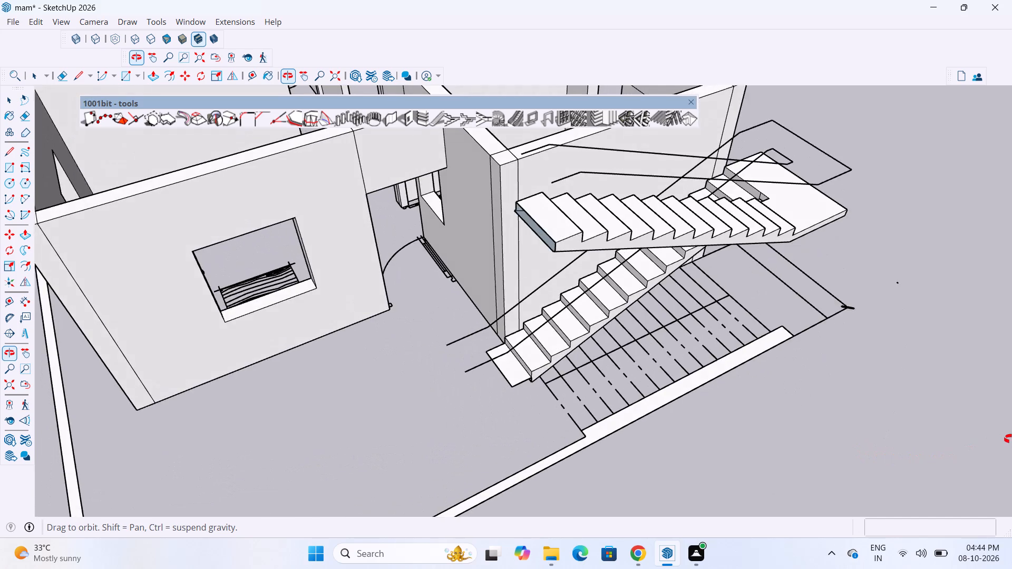
middle_click_drag(1011, 439, 1011, 434)
scroll(515, 176, "up", 3)
middle_click_drag(564, 161, 486, 188)
scroll(364, 220, "down", 6)
middle_click_drag(607, 323, 552, 315)
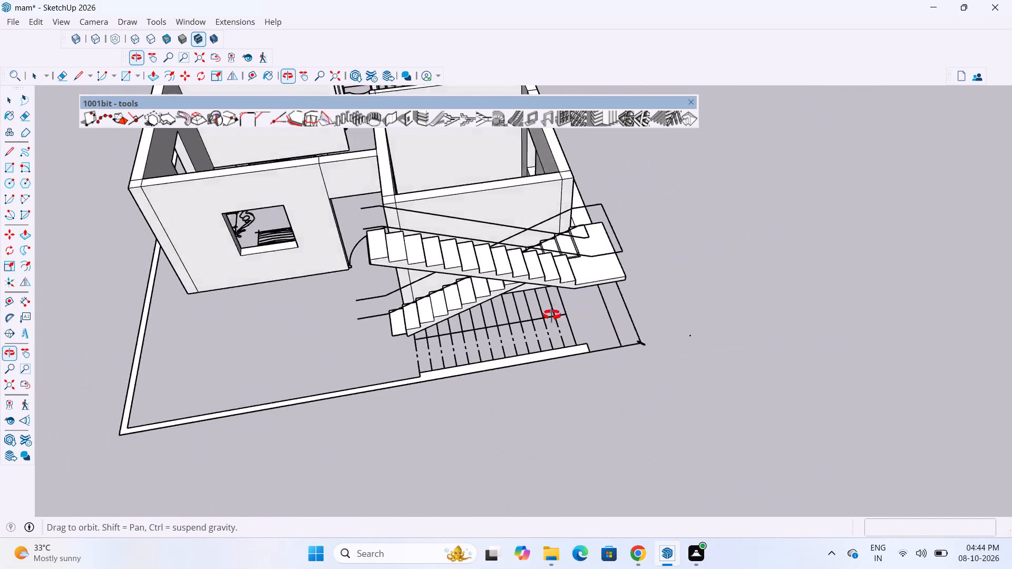
Draw a line about 6' 5 1/2" from the boundary strip's inner corner to the front boundary edge and delete the face beside the stair plan.
middle_click_drag(552, 315, 410, 316)
scroll(524, 279, "up", 16)
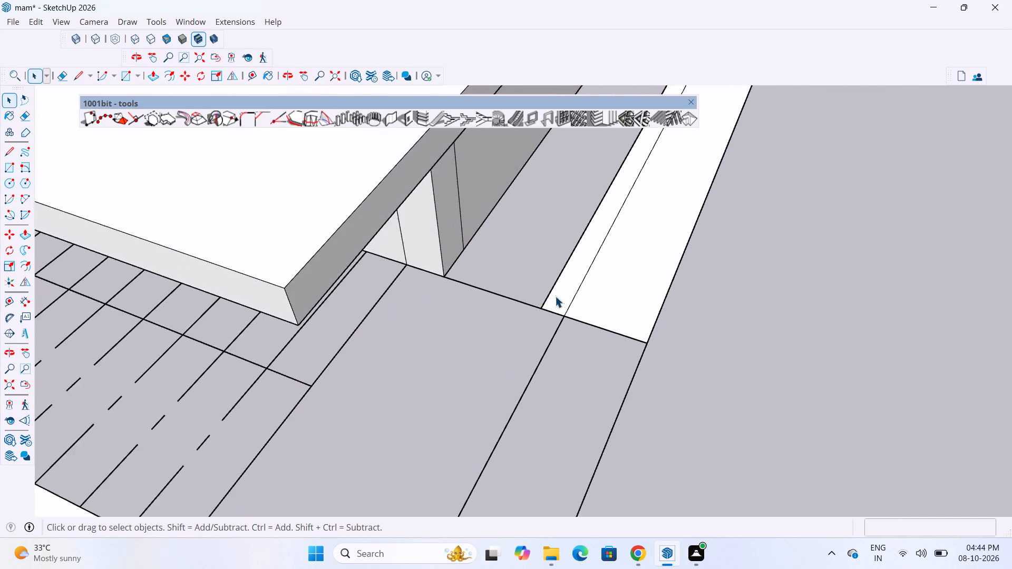
scroll(555, 296, "up", 3)
scroll(545, 308, "down", 13)
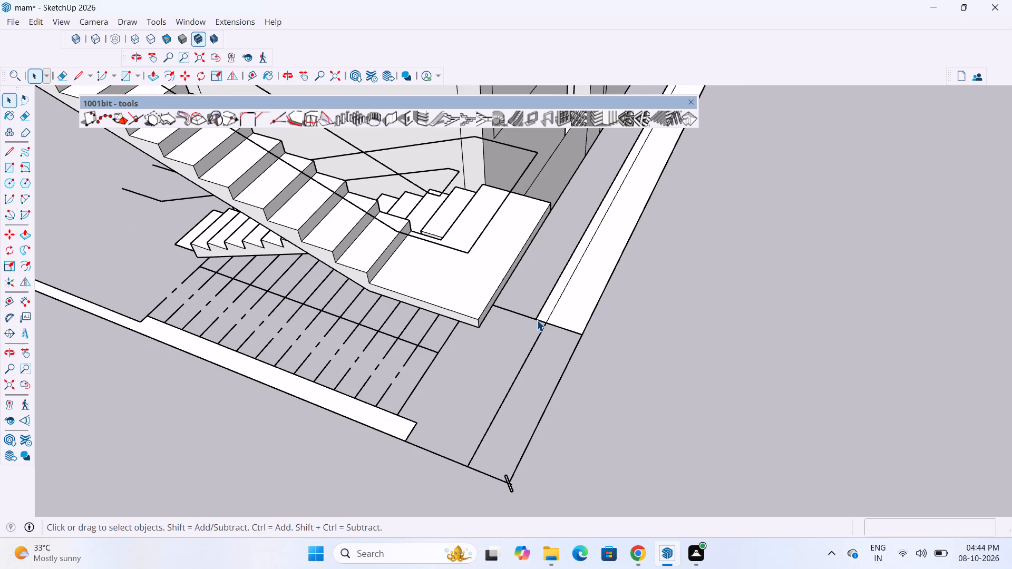
key("l")
left_click(534, 322)
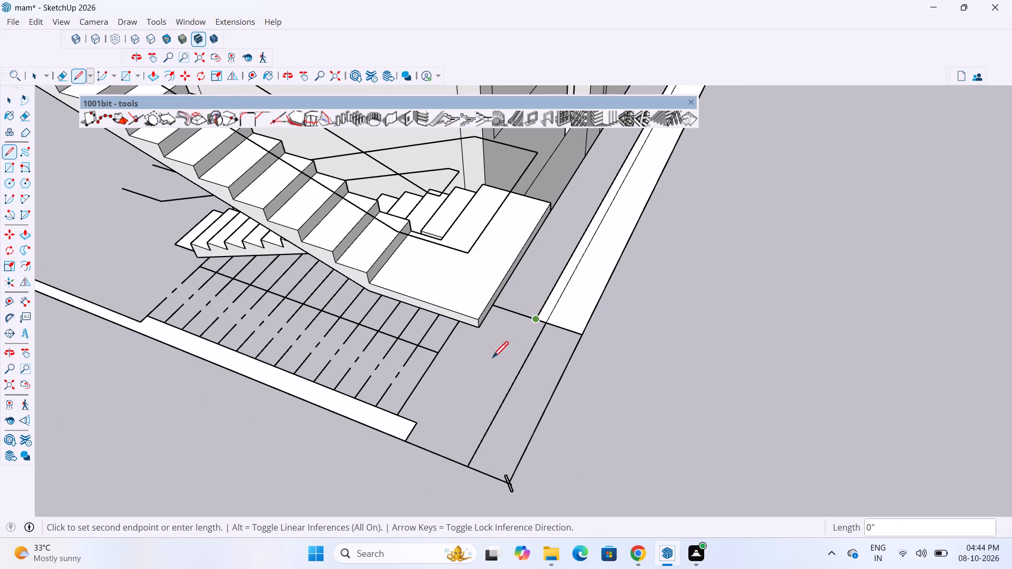
left_click(455, 464)
key("space")
key("space")
left_click(445, 403)
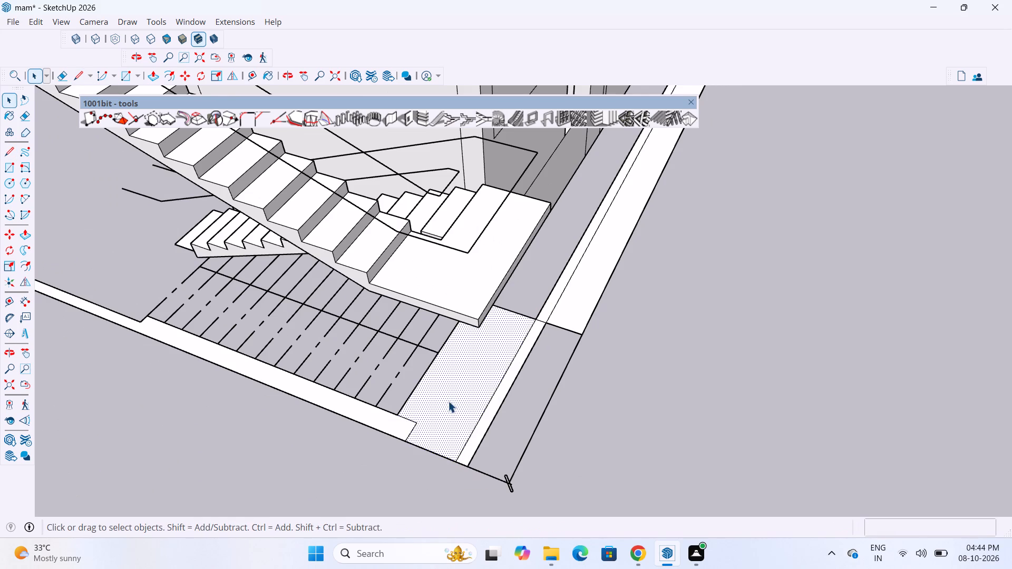
key("Delete")
Push/Pull the narrow strip beneath the landing's outer side up 5' 5" to the landing's underside as a supporting wall.
key("p")
left_click(519, 356)
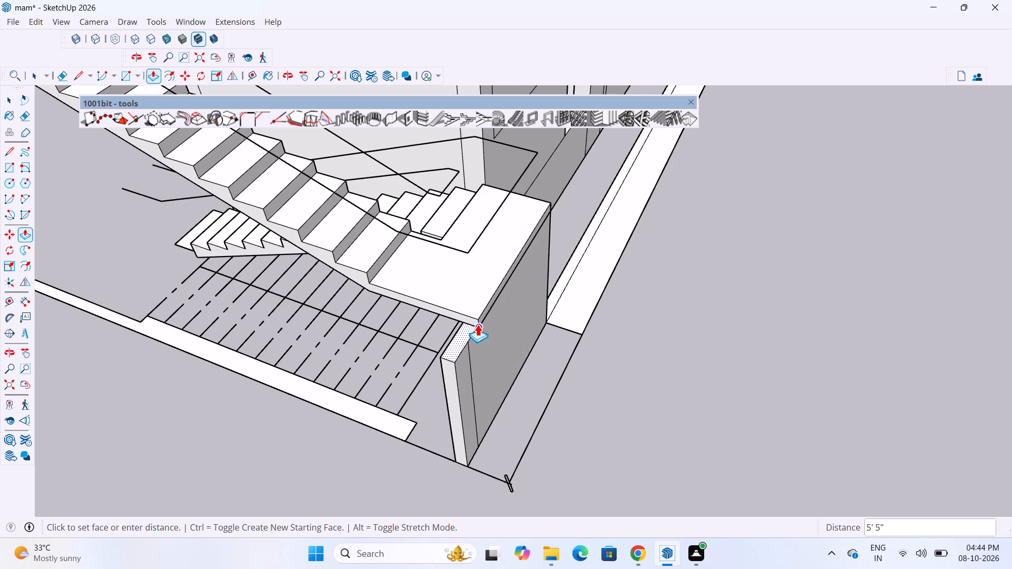
left_click(478, 324)
Draw a rectangle about 9" by 1' 10" from the front boundary strip's end to the new supporting wall.
scroll(479, 344, "up", 2)
middle_click_drag(482, 357, 568, 344)
scroll(524, 399, "down", 2)
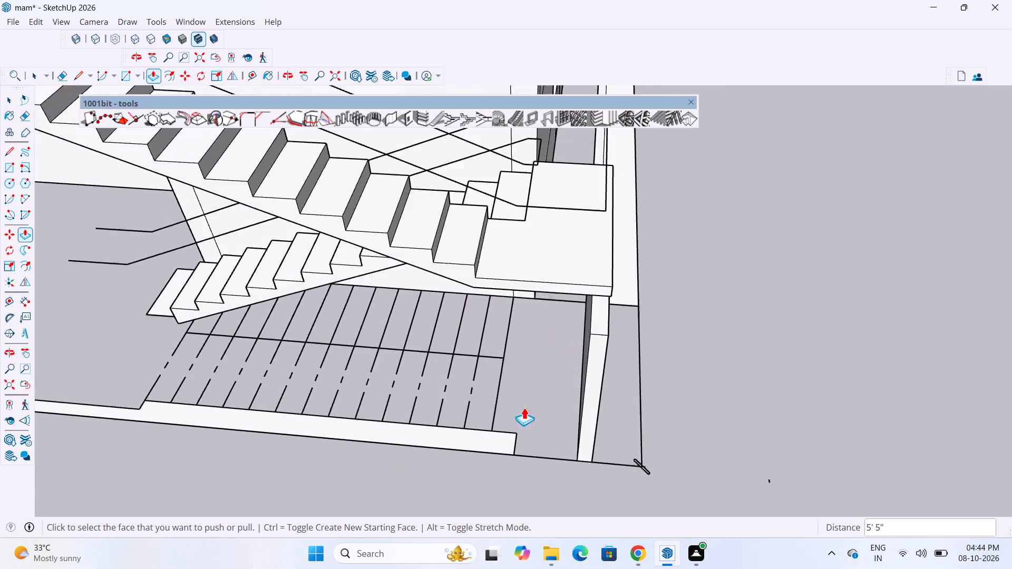
scroll(524, 407, "down", 2)
middle_click_drag(581, 440, 614, 448)
scroll(599, 447, "up", 3)
scroll(521, 439, "down", 3)
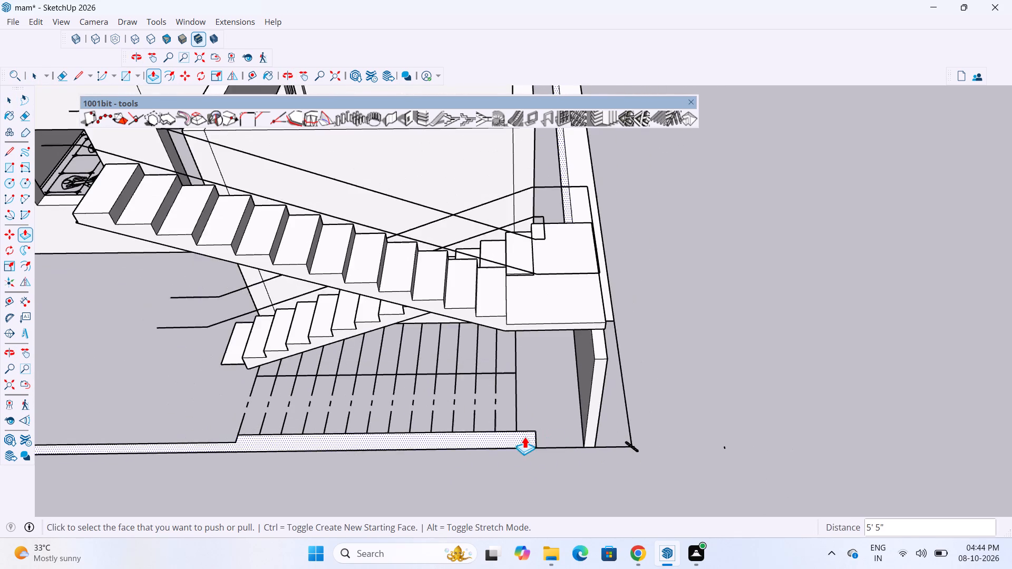
scroll(524, 436, "down", 5)
key("space")
scroll(559, 460, "up", 3)
middle_click_drag(570, 449, 601, 450)
scroll(556, 445, "up", 3)
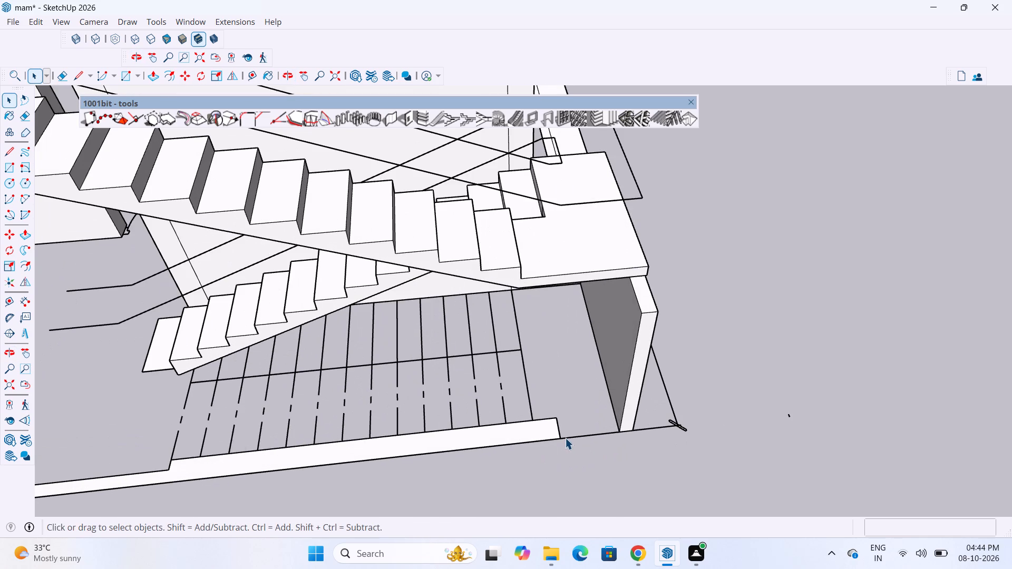
scroll(565, 438, "down", 4)
scroll(580, 438, "up", 1)
middle_click_drag(595, 444, 611, 449)
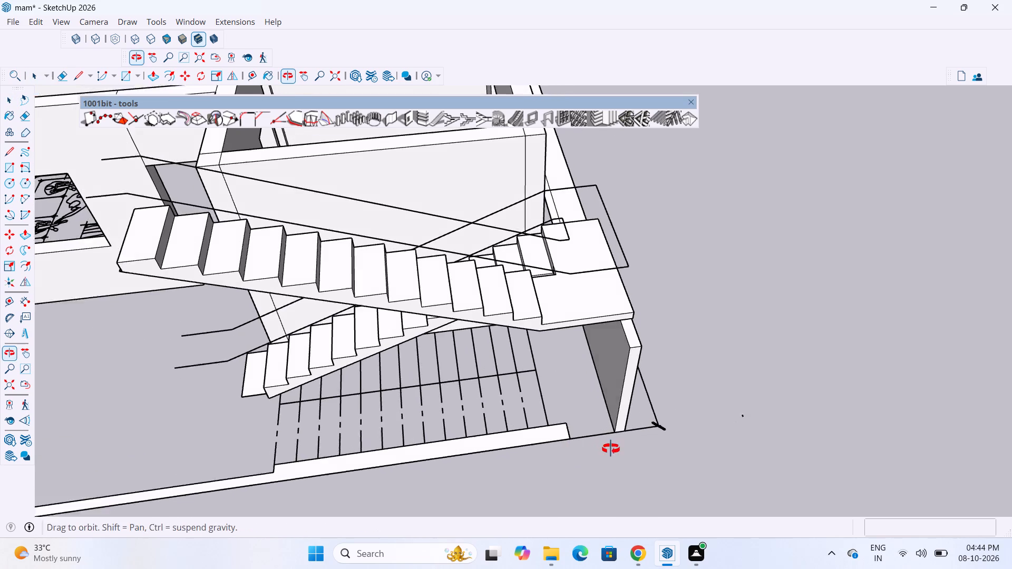
middle_click_drag(611, 449, 605, 448)
scroll(559, 447, "down", 4)
scroll(572, 457, "up", 3)
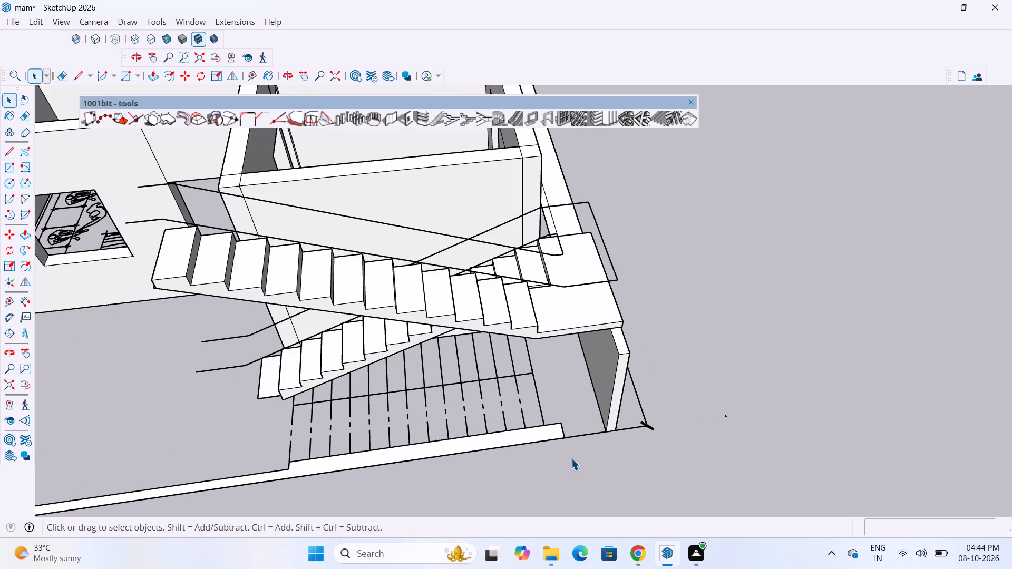
key("r")
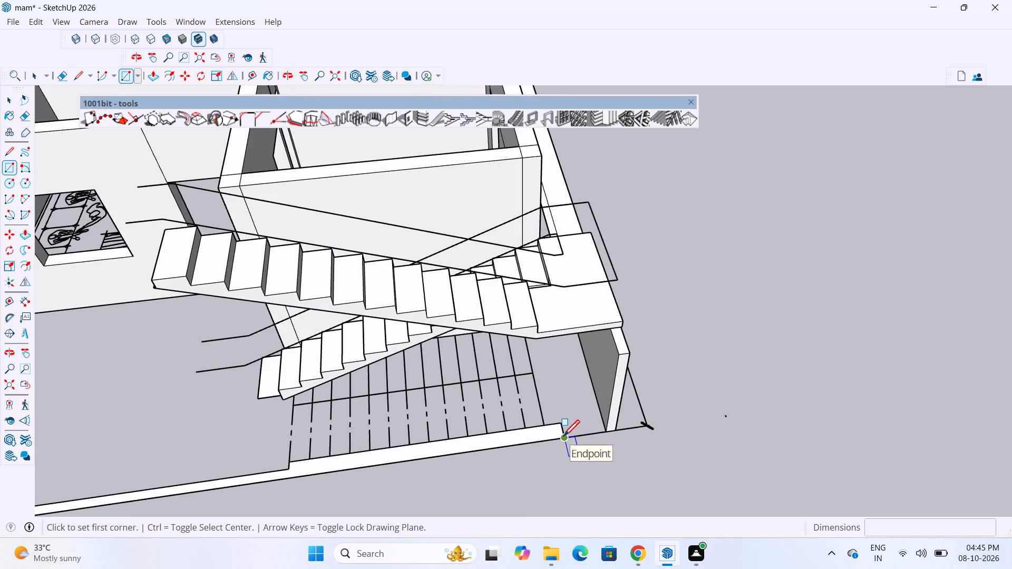
left_click(562, 438)
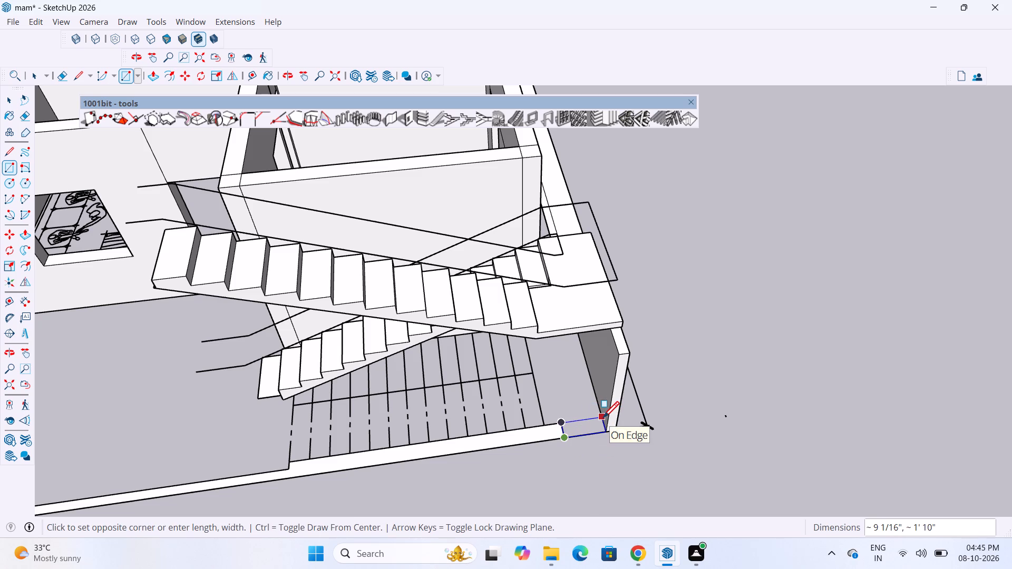
left_click(603, 419)
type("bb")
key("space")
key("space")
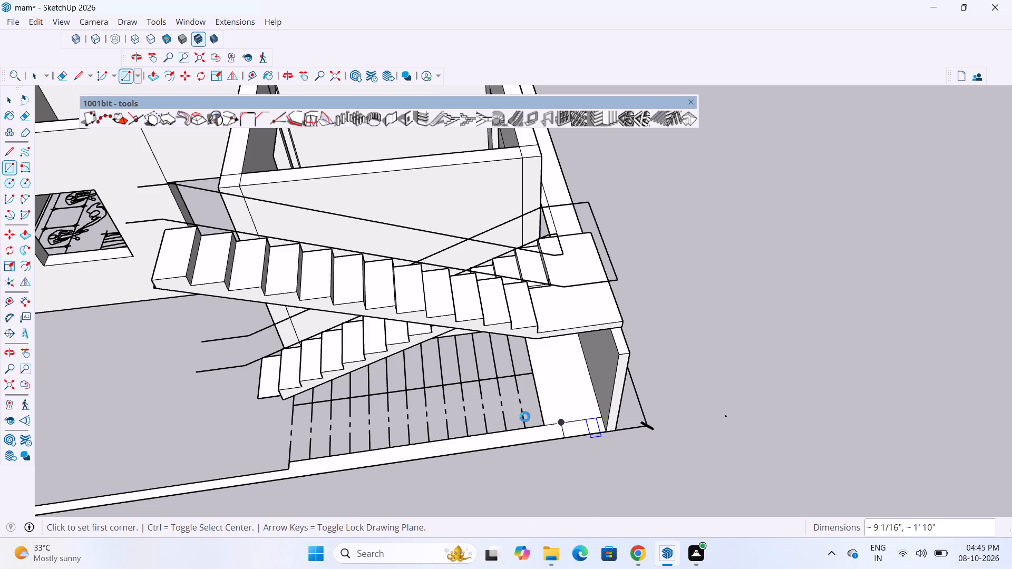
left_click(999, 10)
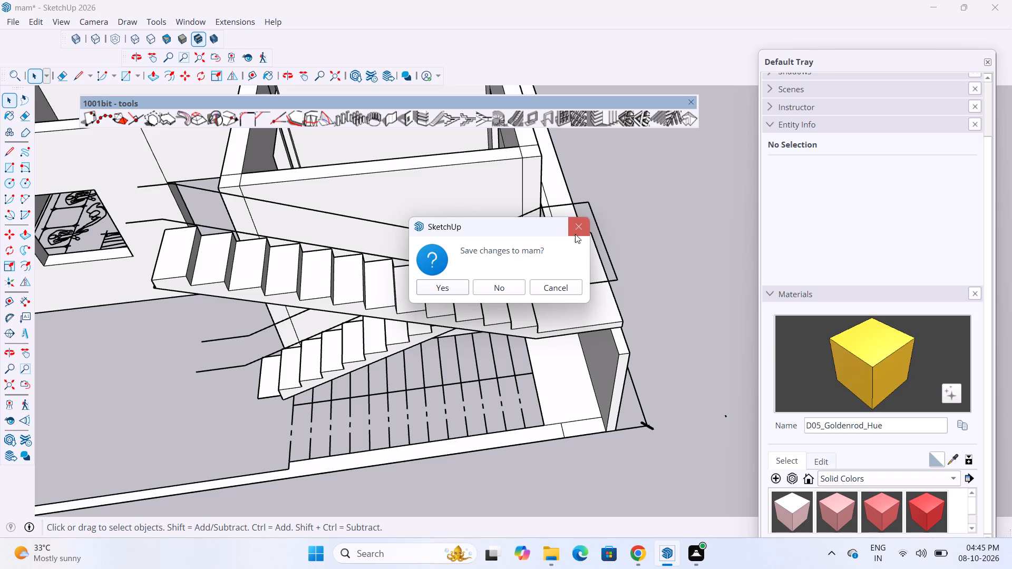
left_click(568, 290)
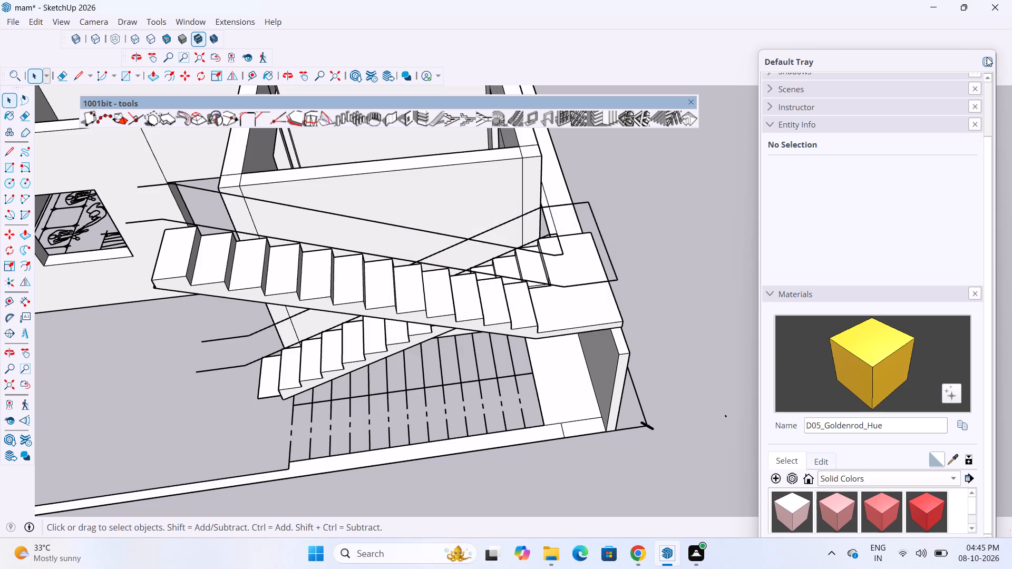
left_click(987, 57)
Delete the face filling the gap between stair plan and supporting wall, and the dividing edge across the front boundary strip.
left_click(569, 384)
key("Delete")
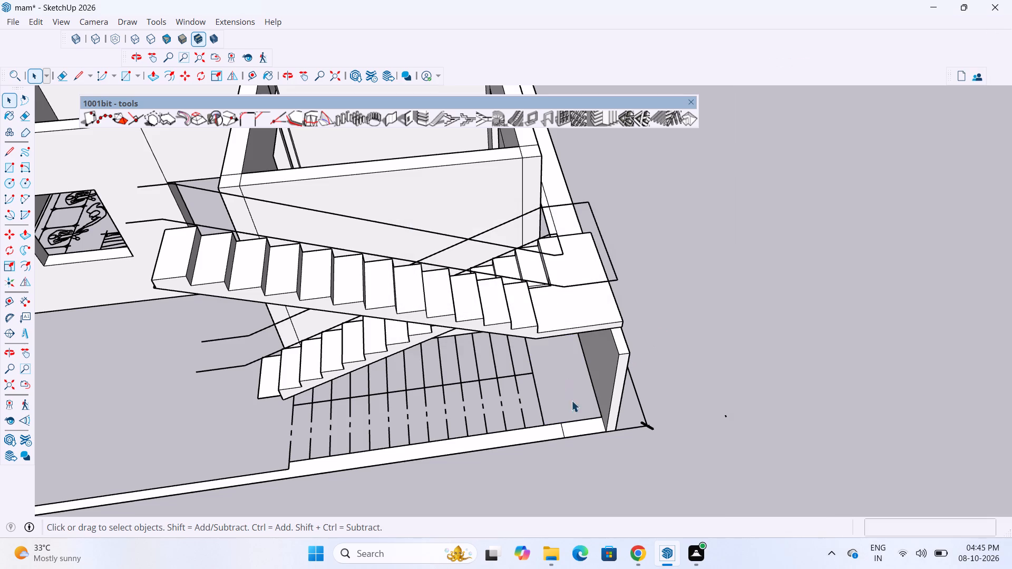
scroll(553, 448, "down", 3)
scroll(568, 449, "up", 6)
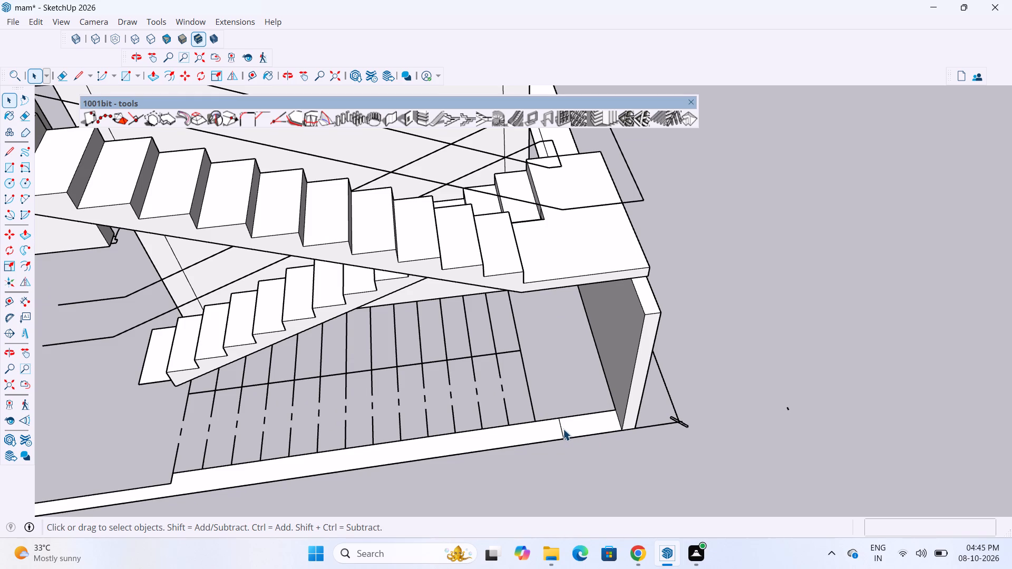
left_click(561, 430)
key("Delete")
Delete the wider outer face of the long side boundary strip, keeping its narrow inner band.
scroll(565, 427, "down", 4)
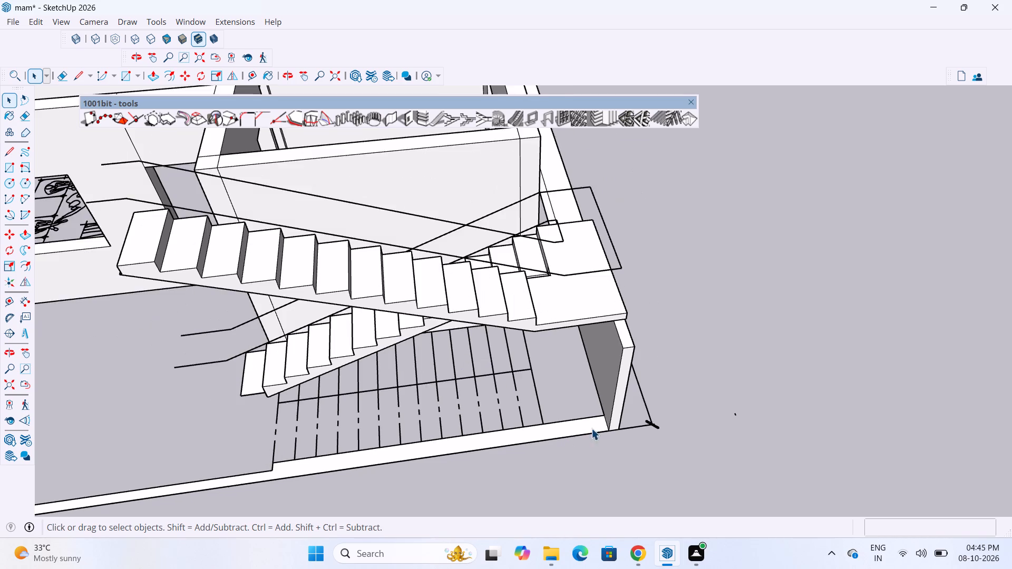
scroll(590, 423, "up", 3)
middle_click_drag(633, 438, 406, 434)
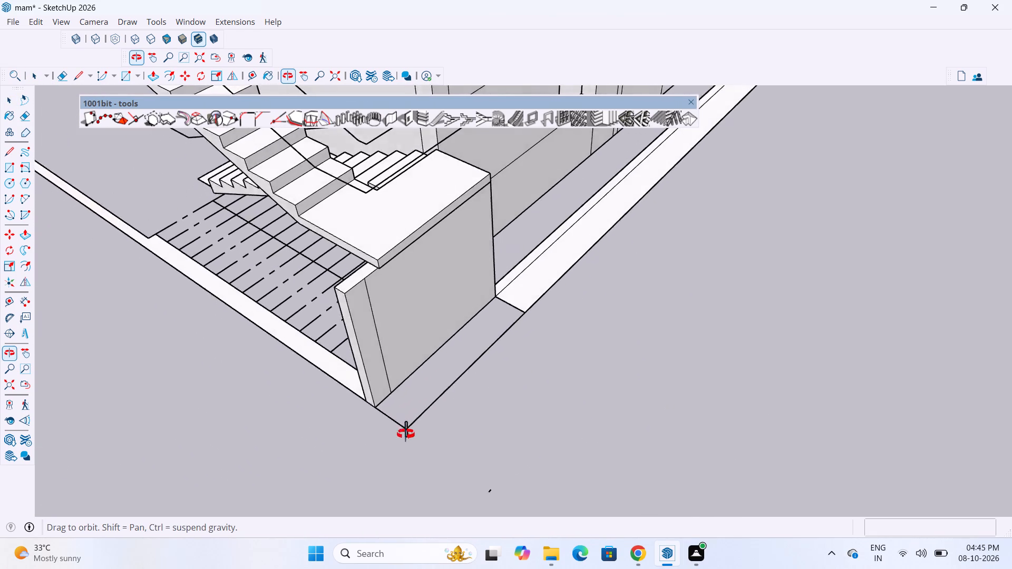
middle_click_drag(406, 434, 350, 464)
scroll(553, 392, "down", 4)
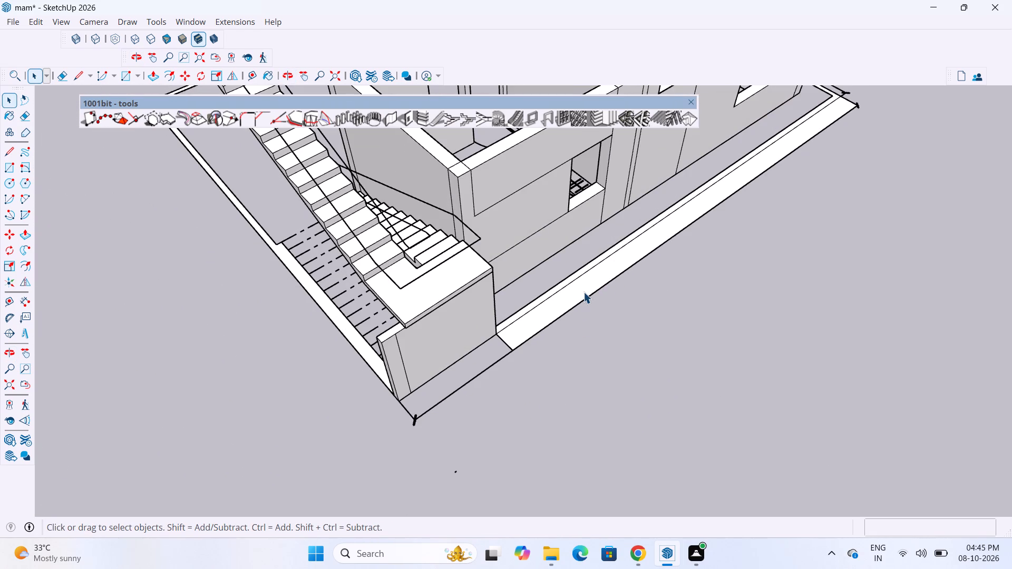
left_click(583, 292)
key("Delete")
Examine how the landing's edges meet the supporting wall from the front, the outer side and close up.
scroll(582, 295, "down", 4)
scroll(719, 153, "up", 1)
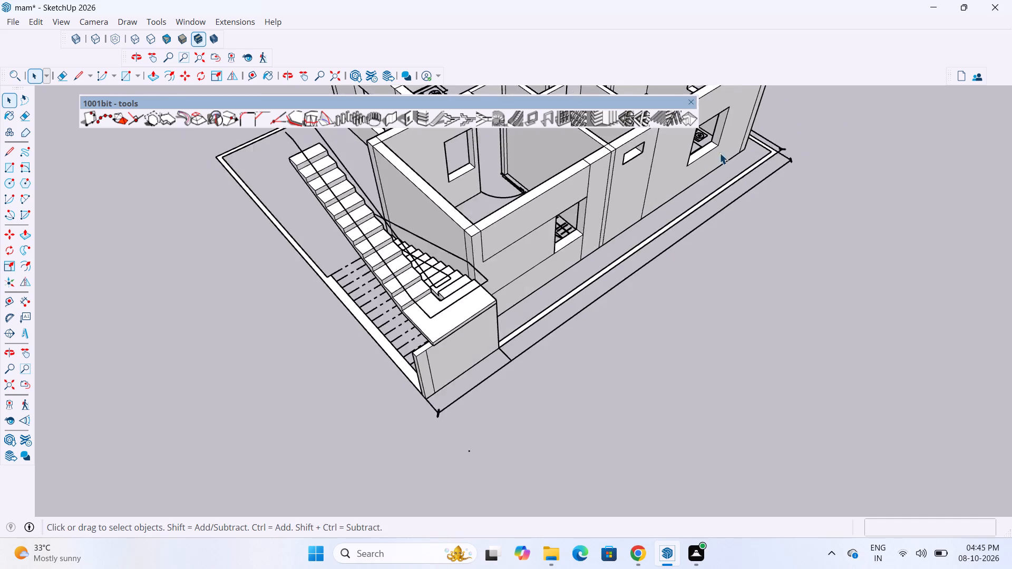
scroll(719, 153, "up", 2)
middle_click_drag(739, 208, 866, 182)
scroll(437, 469, "up", 1)
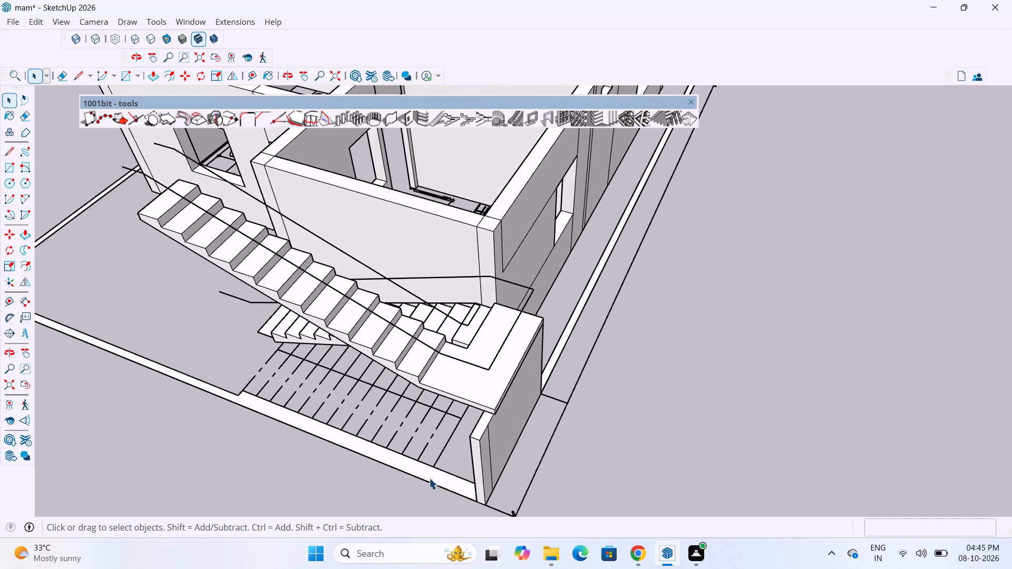
scroll(429, 478, "up", 2)
scroll(759, 396, "down", 8)
middle_click_drag(688, 426, 791, 400)
scroll(748, 338, "up", 7)
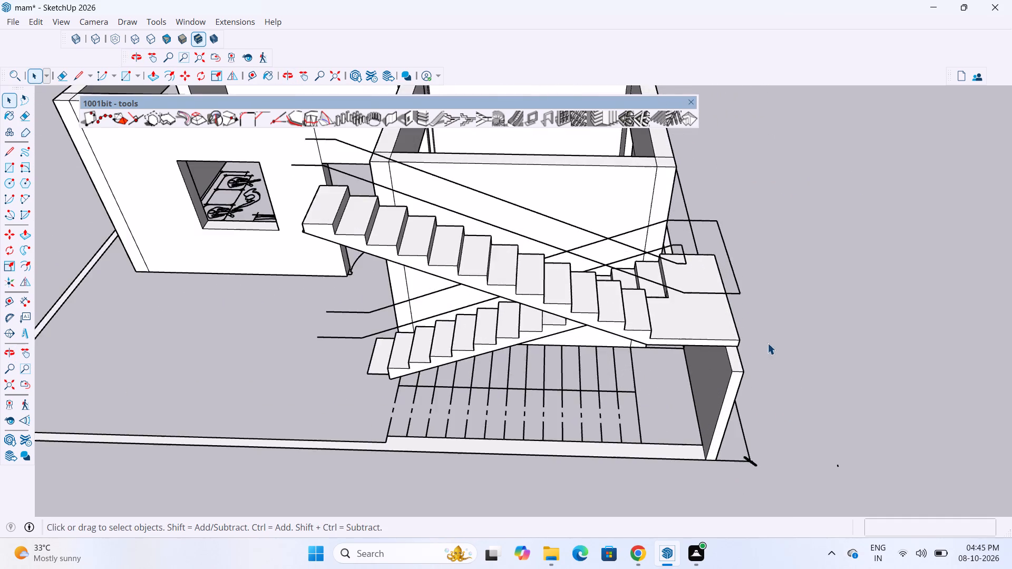
middle_click_drag(758, 310, 692, 264)
scroll(640, 262, "up", 10)
middle_click_drag(695, 301, 691, 291)
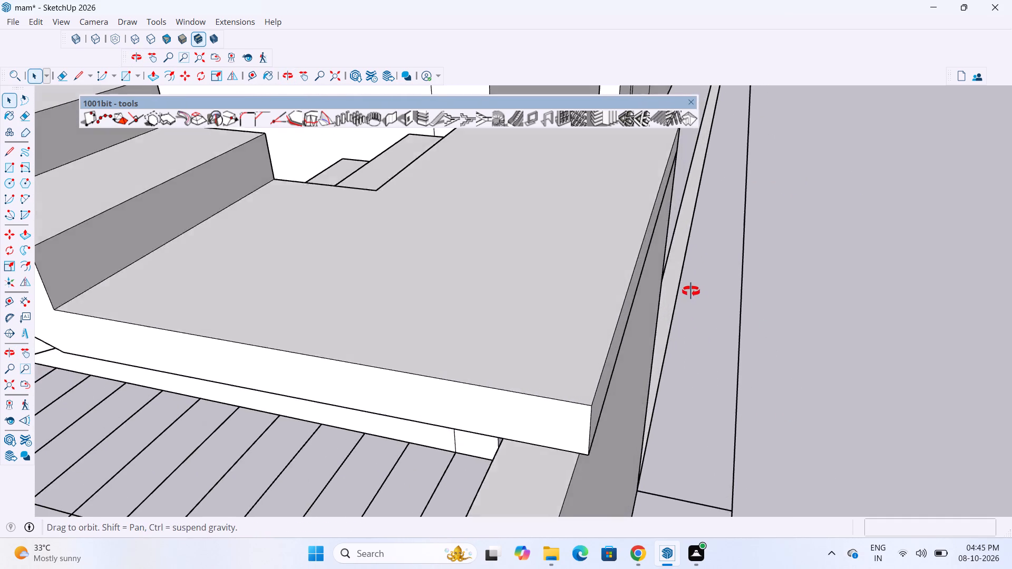
middle_click_drag(691, 291, 647, 277)
scroll(537, 318, "down", 3)
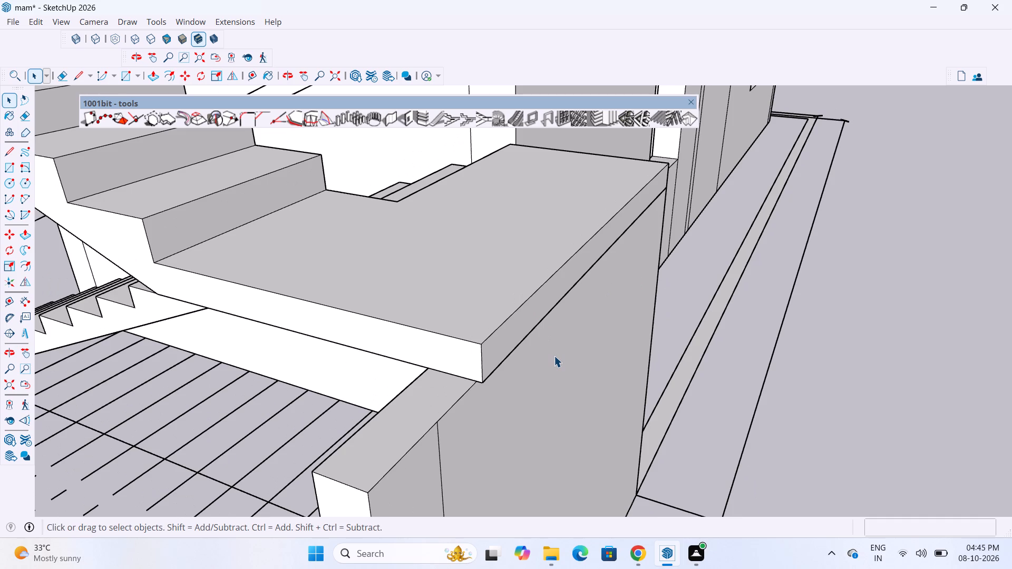
scroll(395, 278, "down", 4)
middle_click_drag(476, 299, 549, 287)
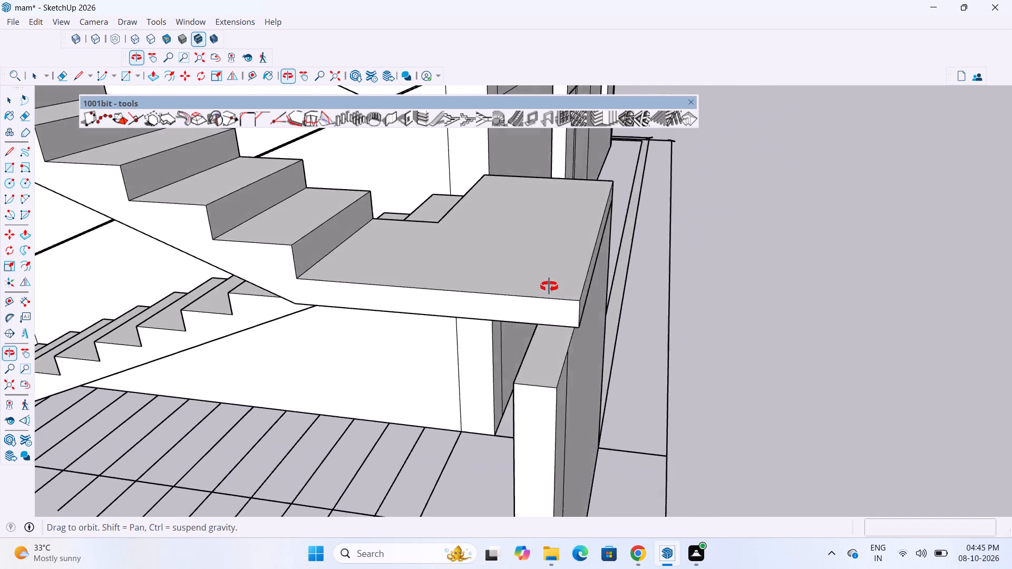
middle_click_drag(549, 287, 651, 276)
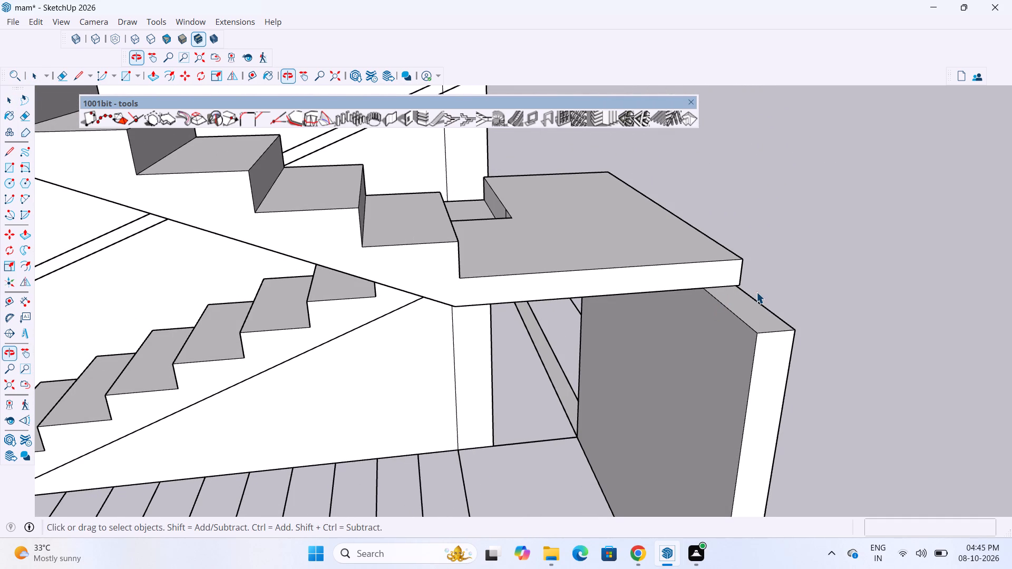
scroll(757, 355, "down", 2)
middle_click_drag(742, 352, 693, 369)
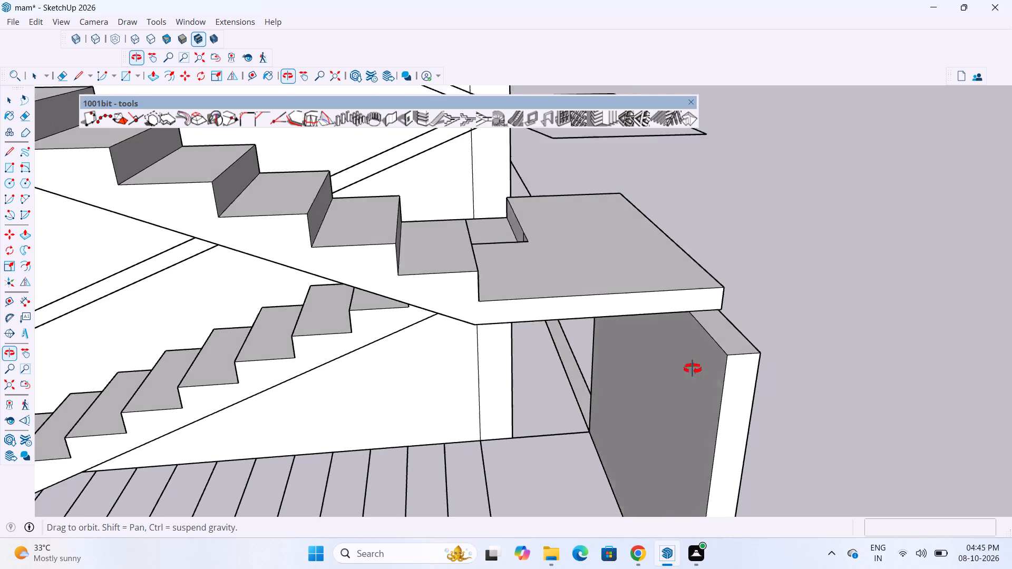
middle_click_drag(693, 369, 525, 429)
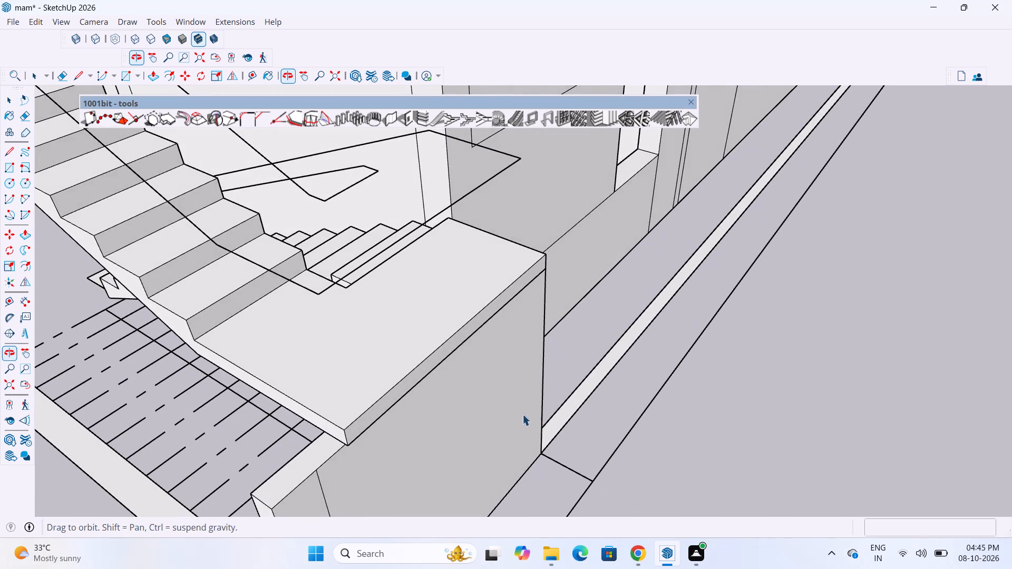
Examine the landing and supporting wall from above the side boundary, and the lower flight from a low viewpoint at its foot.
scroll(566, 400, "down", 3)
scroll(616, 381, "up", 1)
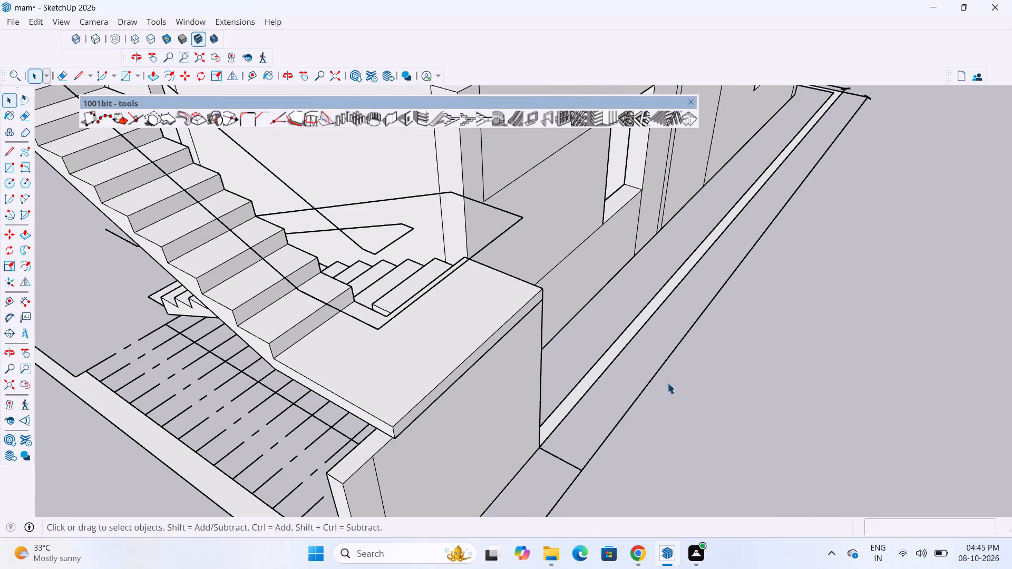
scroll(682, 382, "up", 1)
scroll(685, 384, "down", 3)
scroll(587, 390, "up", 3)
scroll(619, 390, "down", 3)
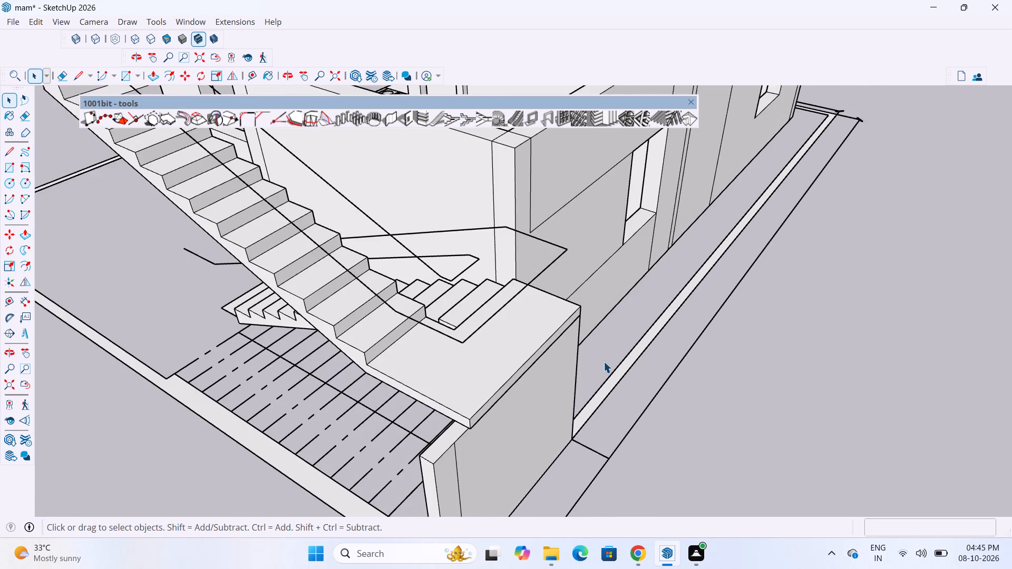
scroll(598, 359, "up", 2)
middle_click_drag(594, 369, 563, 370)
scroll(537, 310, "up", 3)
scroll(599, 340, "down", 3)
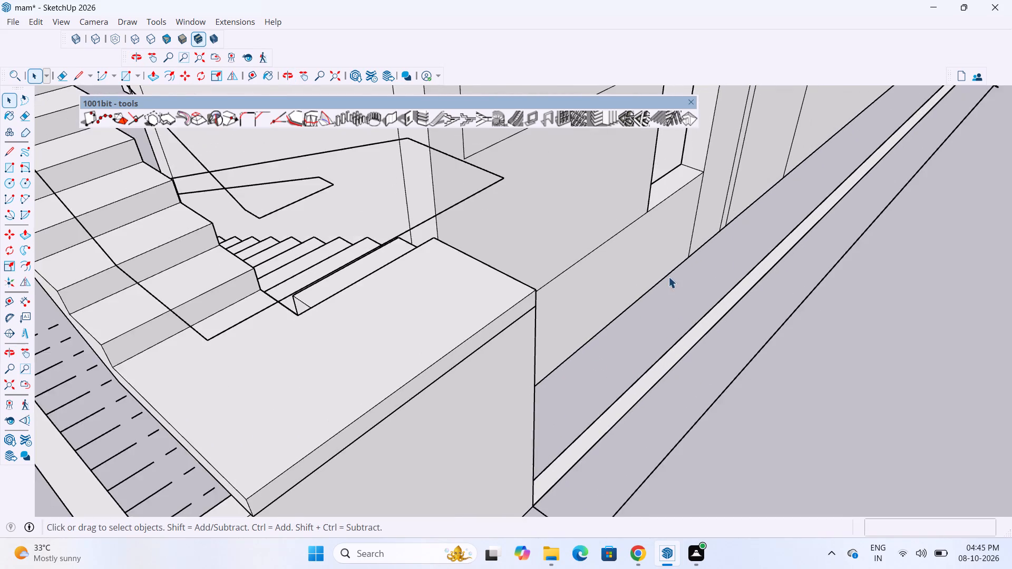
scroll(668, 277, "down", 2)
middle_click_drag(462, 380, 582, 372)
scroll(672, 333, "up", 5)
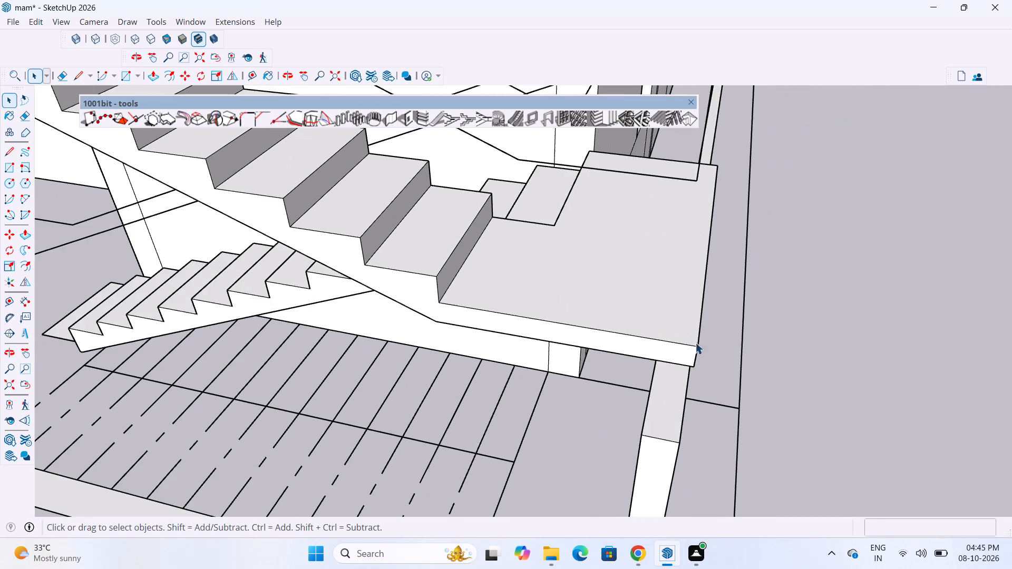
middle_click_drag(674, 364, 1011, 251)
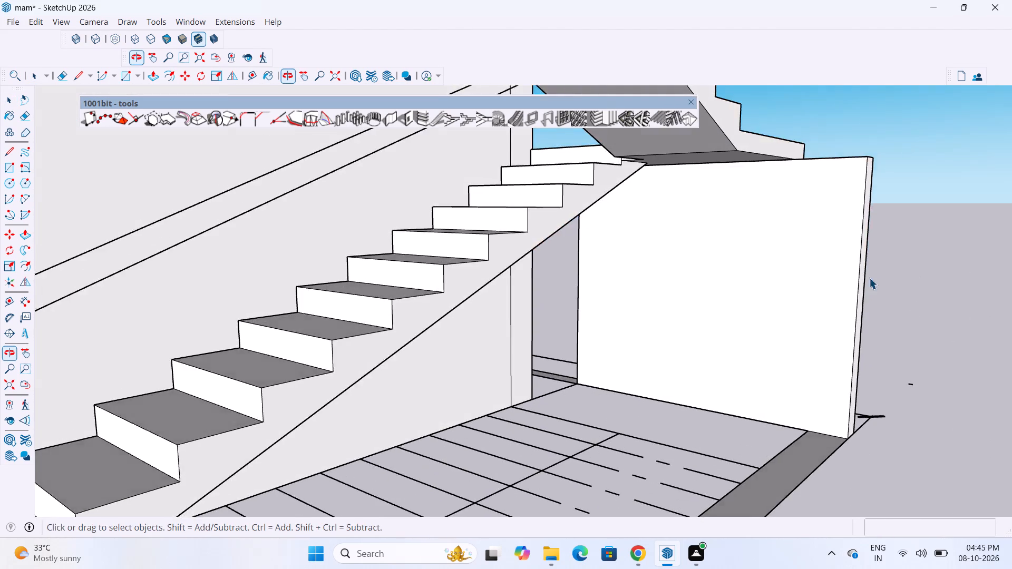
scroll(855, 277, "down", 9)
middle_click_drag(762, 308, 740, 325)
scroll(560, 415, "up", 4)
scroll(558, 416, "down", 4)
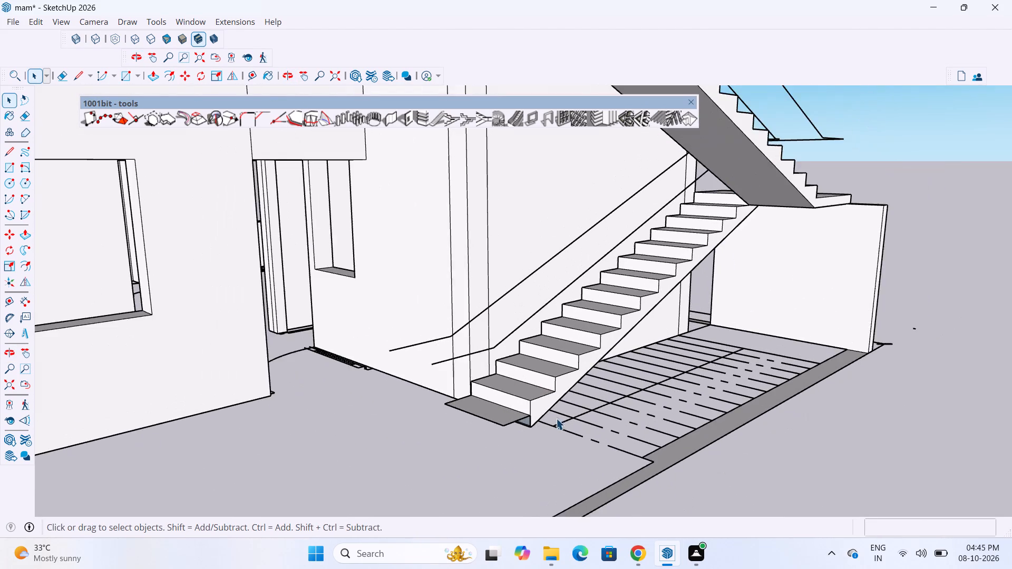
Examine the landing, its supporting wall and the gap beside the house from the front and the outer side.
middle_click_drag(545, 415, 274, 477)
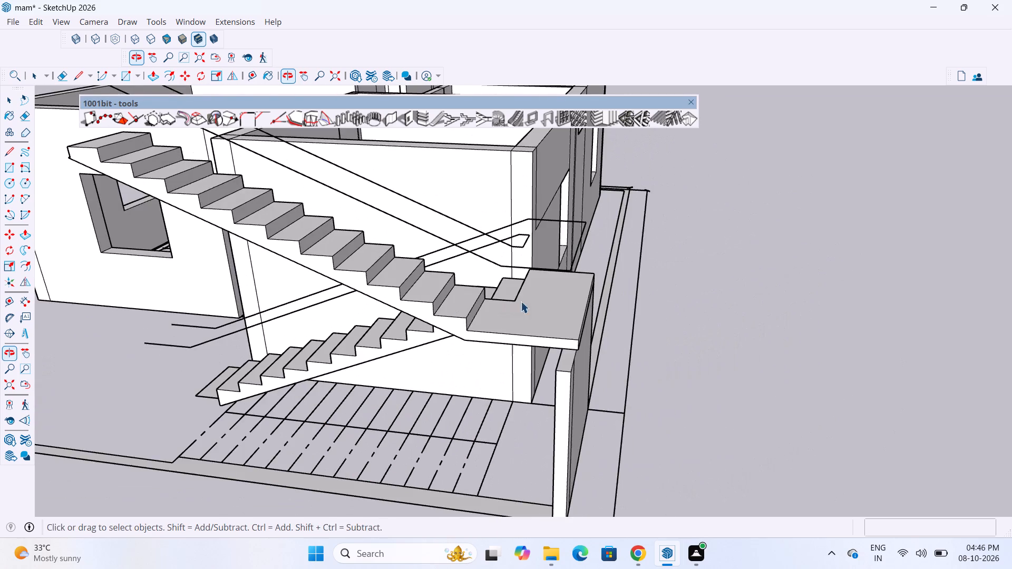
scroll(521, 301, "up", 3)
scroll(612, 330, "up", 2)
scroll(618, 331, "down", 4)
middle_click_drag(620, 348, 523, 371)
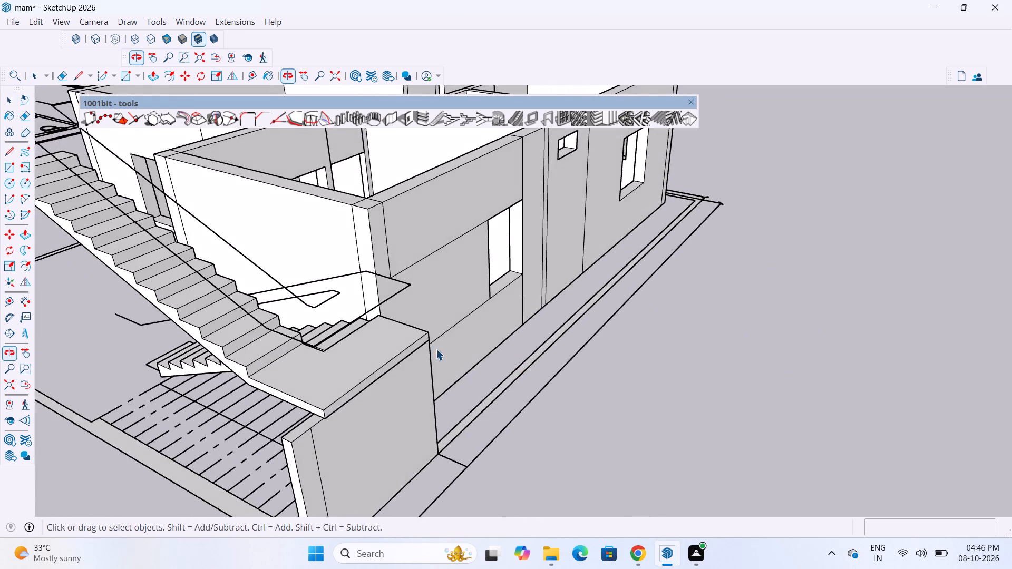
scroll(424, 343, "up", 3)
middle_click_drag(483, 338, 356, 396)
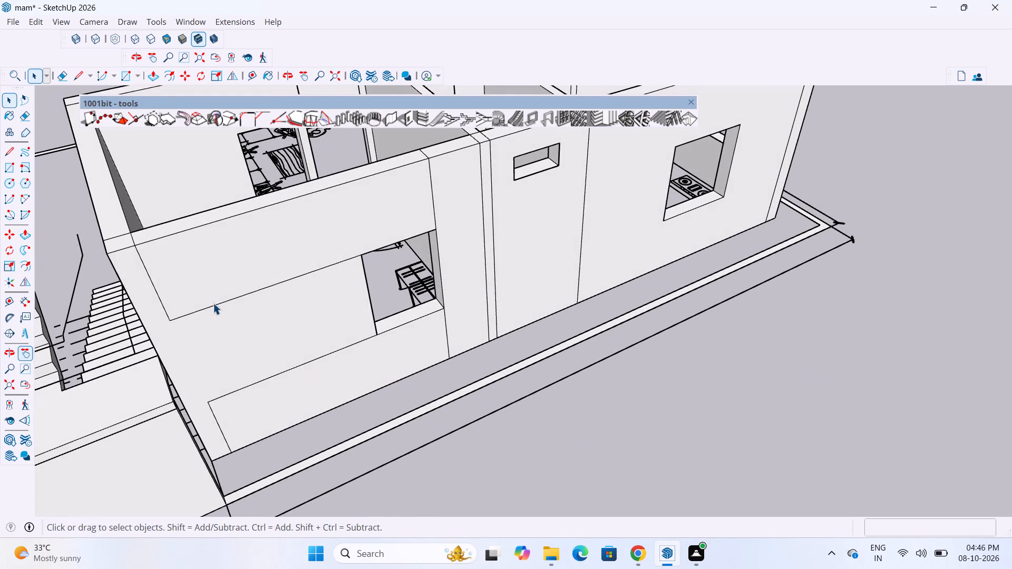
scroll(872, 211, "down", 3)
scroll(291, 379, "up", 3)
middle_click_drag(469, 305, 349, 321)
scroll(278, 309, "up", 2)
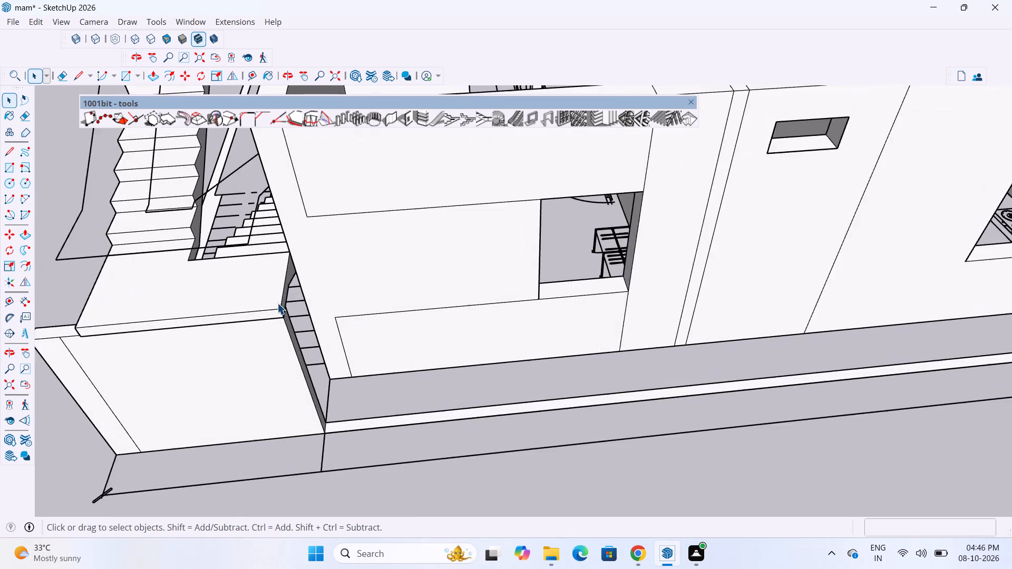
scroll(277, 303, "up", 7)
scroll(366, 421, "down", 3)
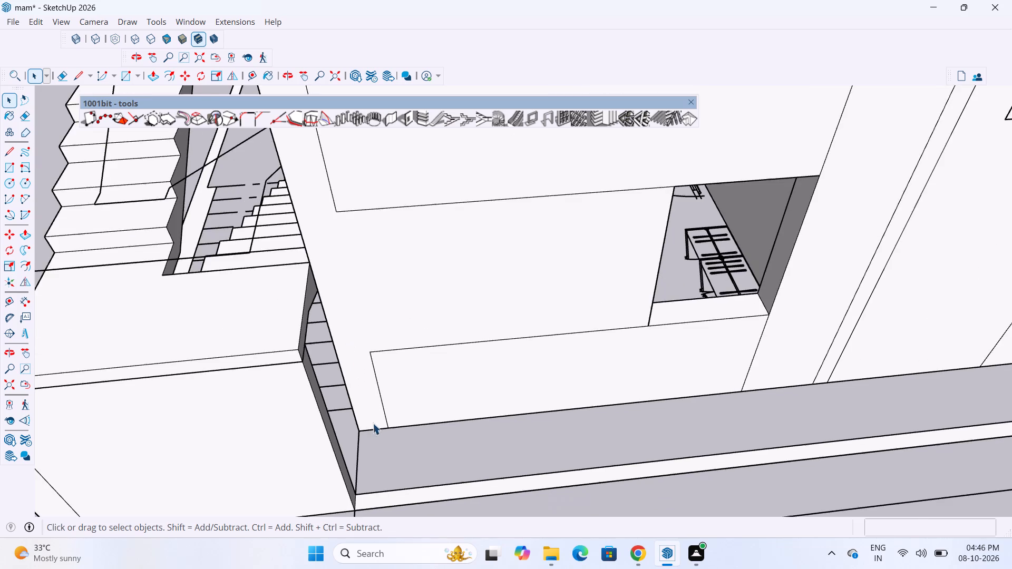
middle_click_drag(374, 423, 349, 456)
scroll(342, 479, "up", 3)
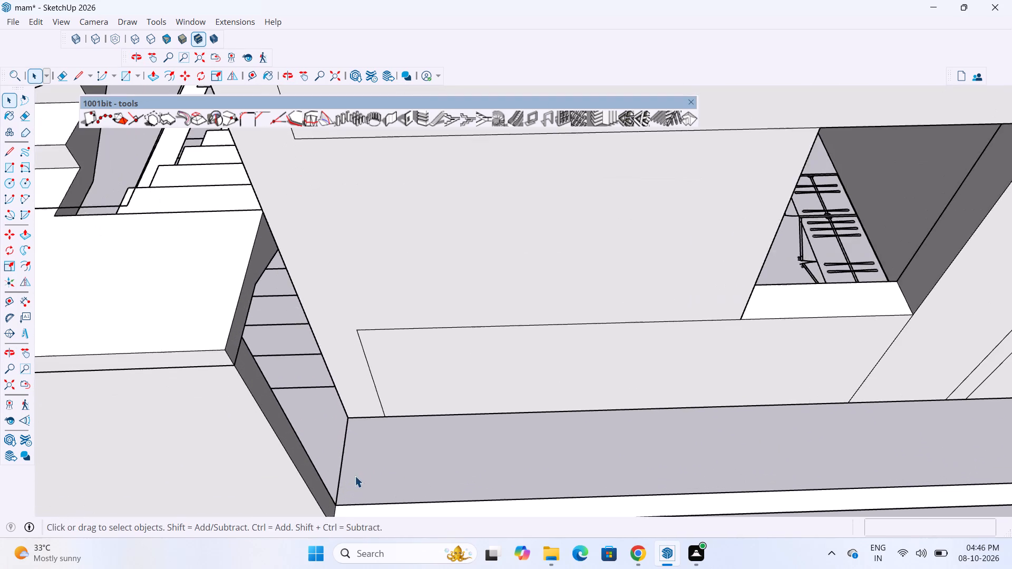
Examine the opening beneath the landing between the house corner and the supporting wall from the stair side.
middle_click_drag(372, 469, 732, 386)
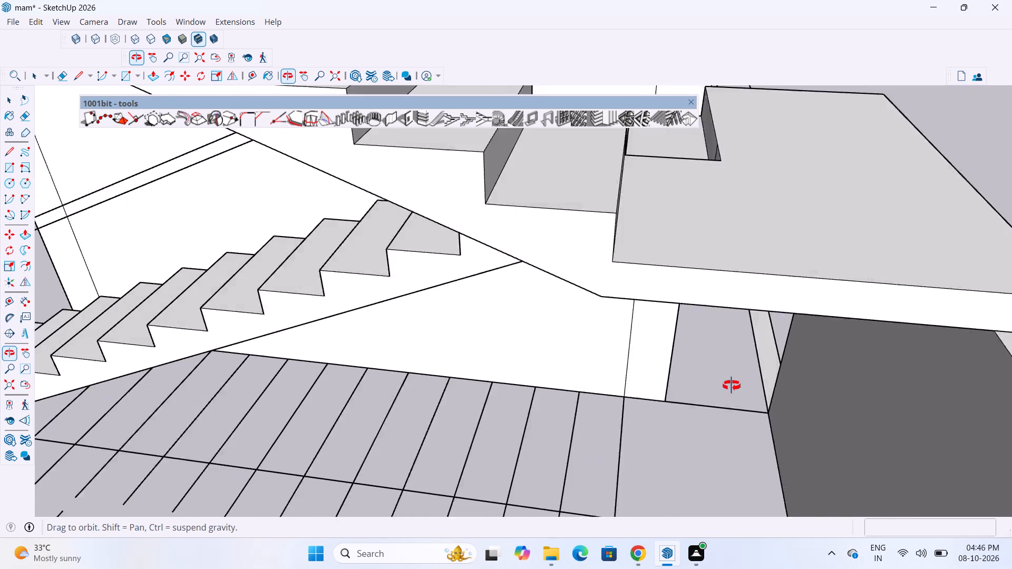
middle_click_drag(732, 386, 730, 361)
scroll(678, 395, "down", 3)
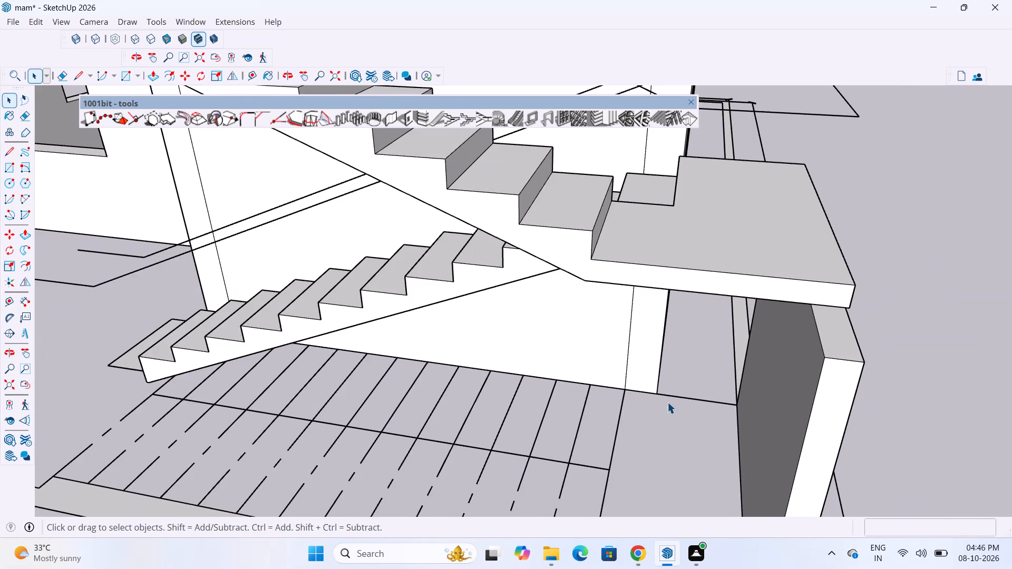
middle_click_drag(670, 410, 678, 425)
scroll(718, 419, "up", 9)
scroll(703, 416, "down", 4)
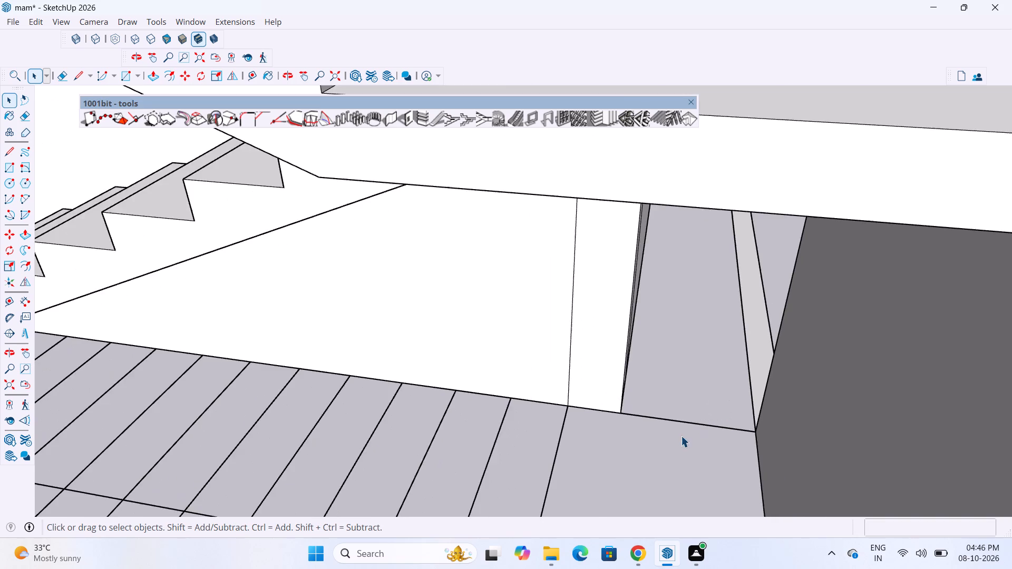
scroll(676, 431, "down", 13)
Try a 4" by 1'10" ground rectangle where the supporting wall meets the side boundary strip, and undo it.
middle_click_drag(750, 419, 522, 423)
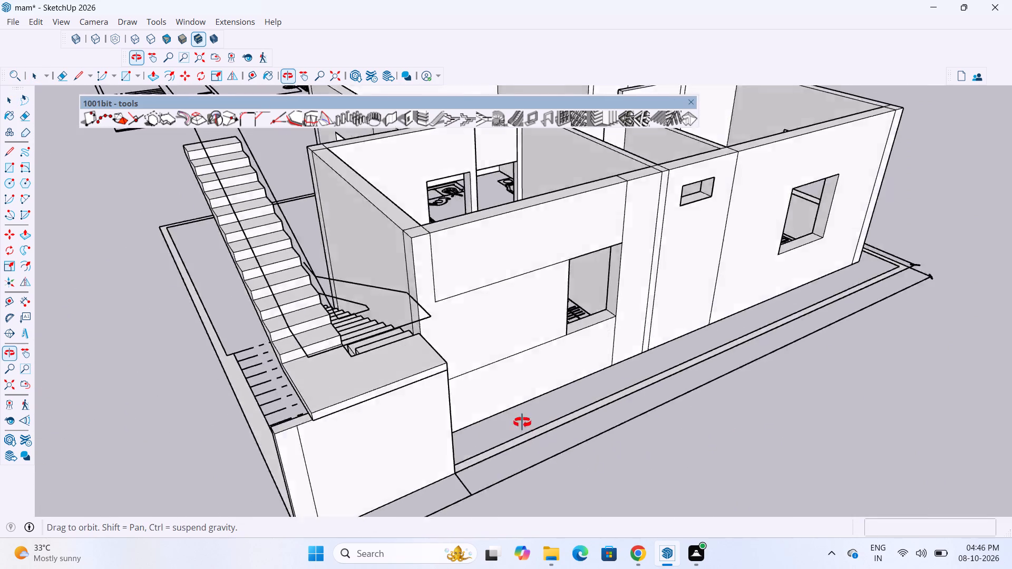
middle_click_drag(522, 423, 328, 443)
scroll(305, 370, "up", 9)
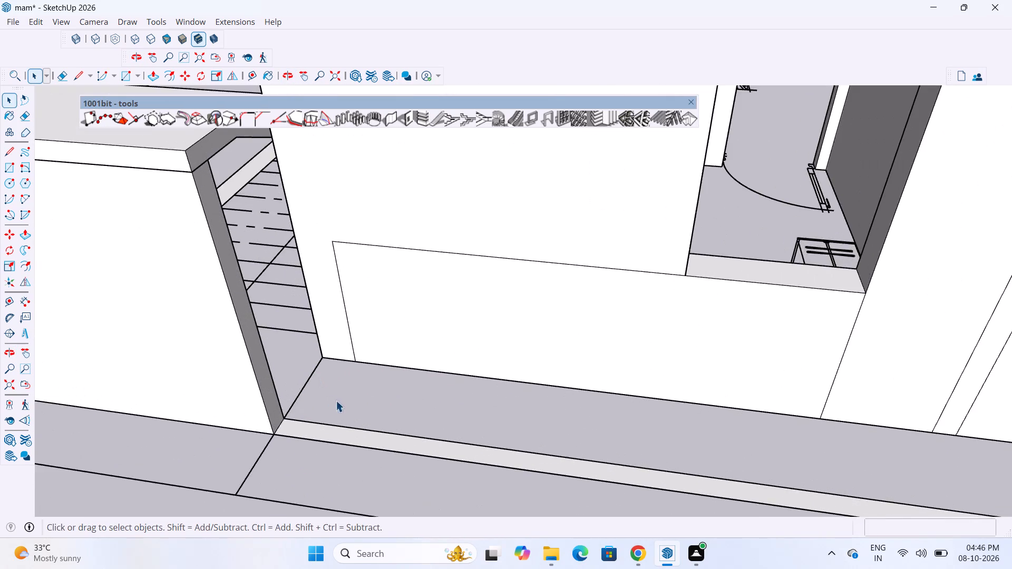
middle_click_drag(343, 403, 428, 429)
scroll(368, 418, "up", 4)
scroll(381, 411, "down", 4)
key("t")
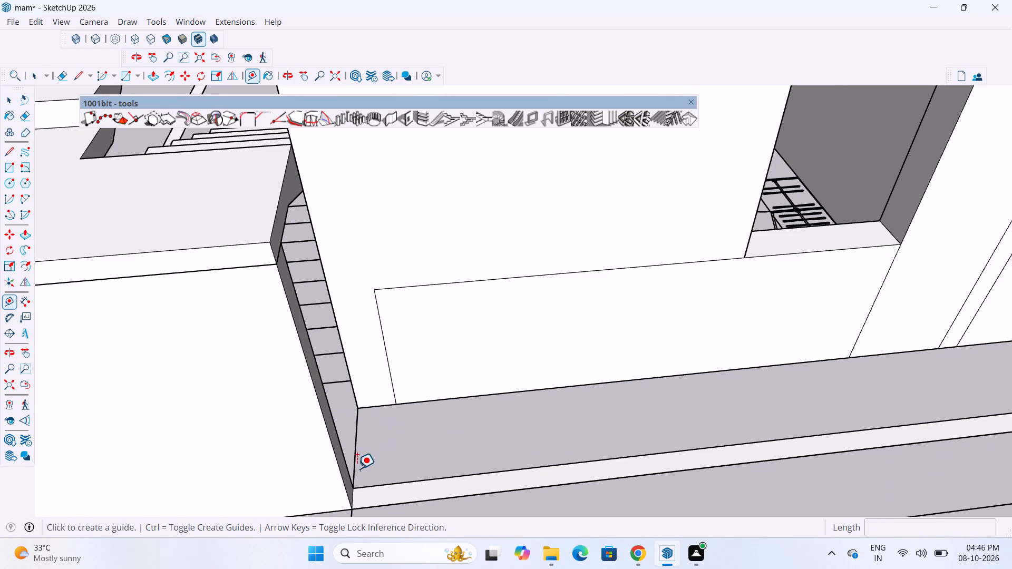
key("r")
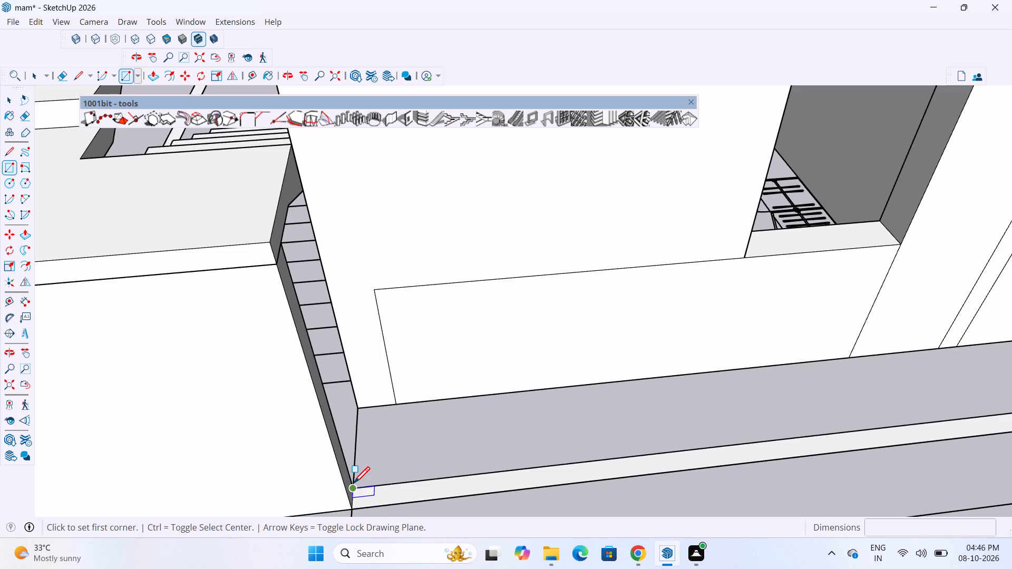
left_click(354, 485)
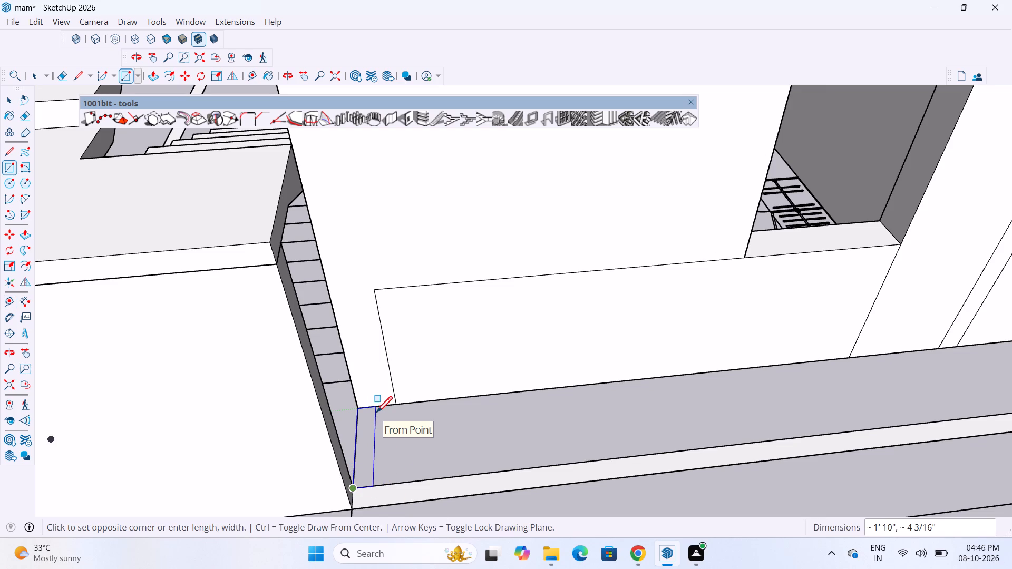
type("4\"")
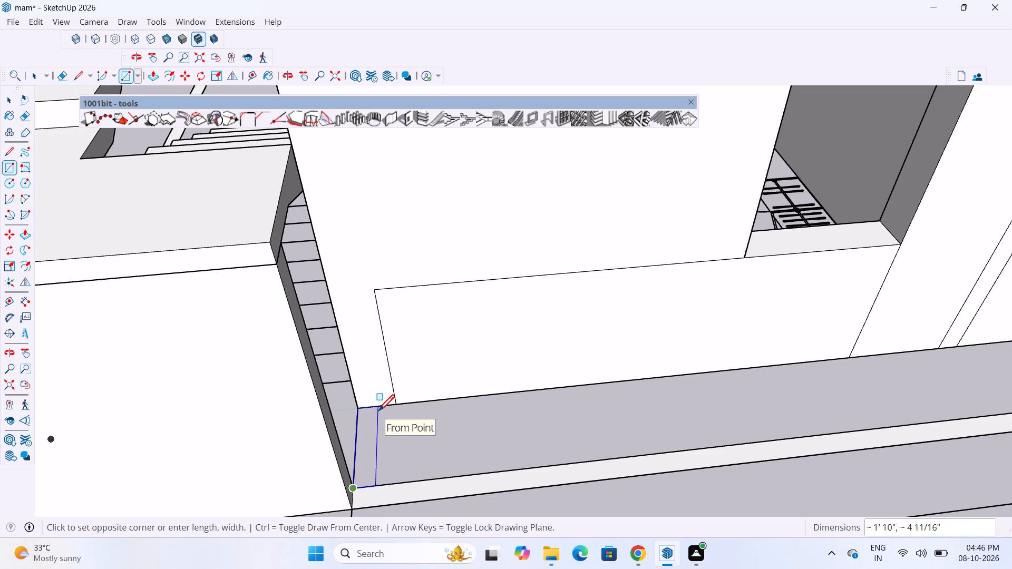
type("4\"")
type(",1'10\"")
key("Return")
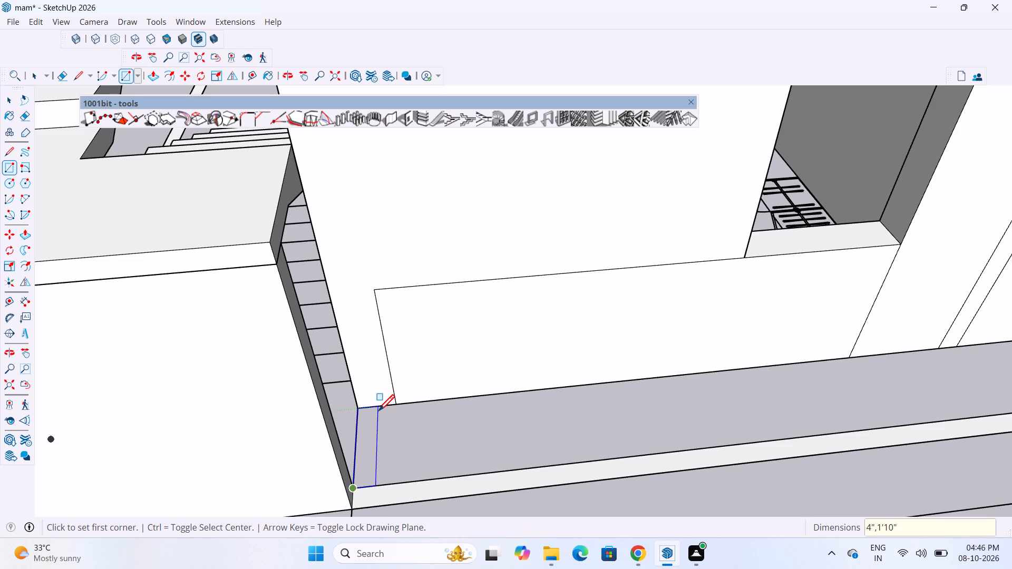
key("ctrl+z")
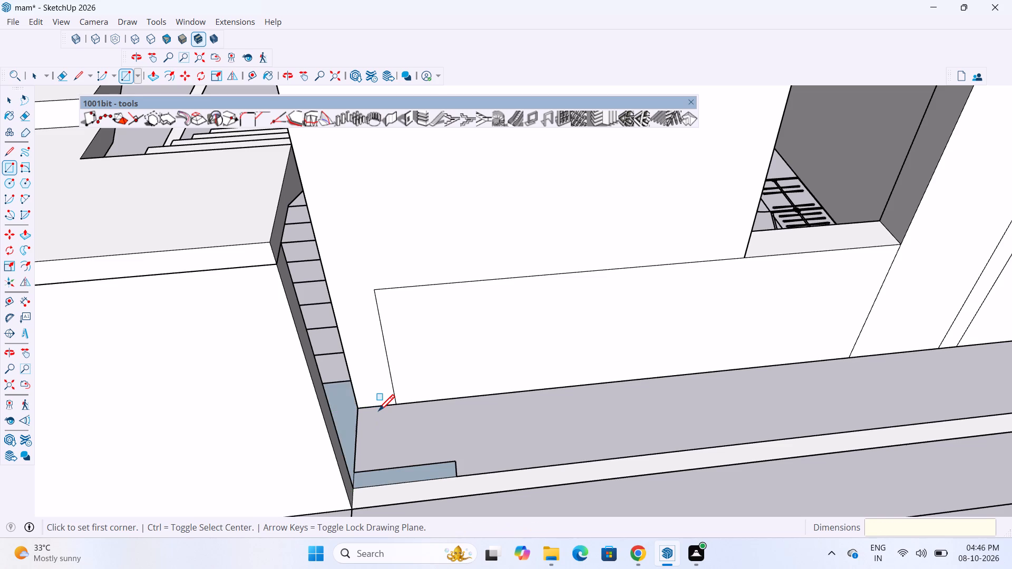
Draw a 1'10" by 4" ground rectangle across the gap between the side boundary strip and the house corner.
left_click(356, 487)
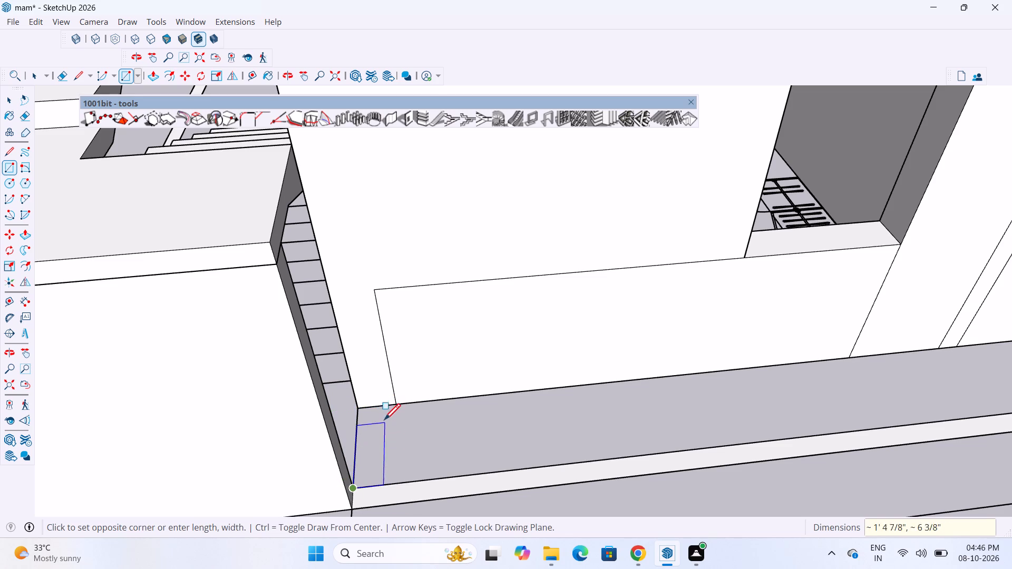
key("Right")
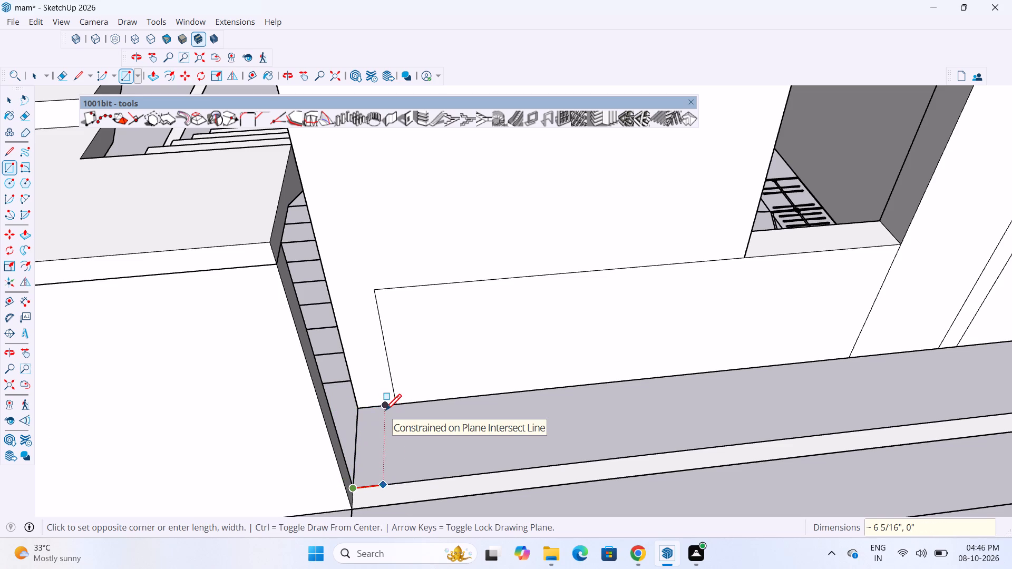
key("Up")
key("Left")
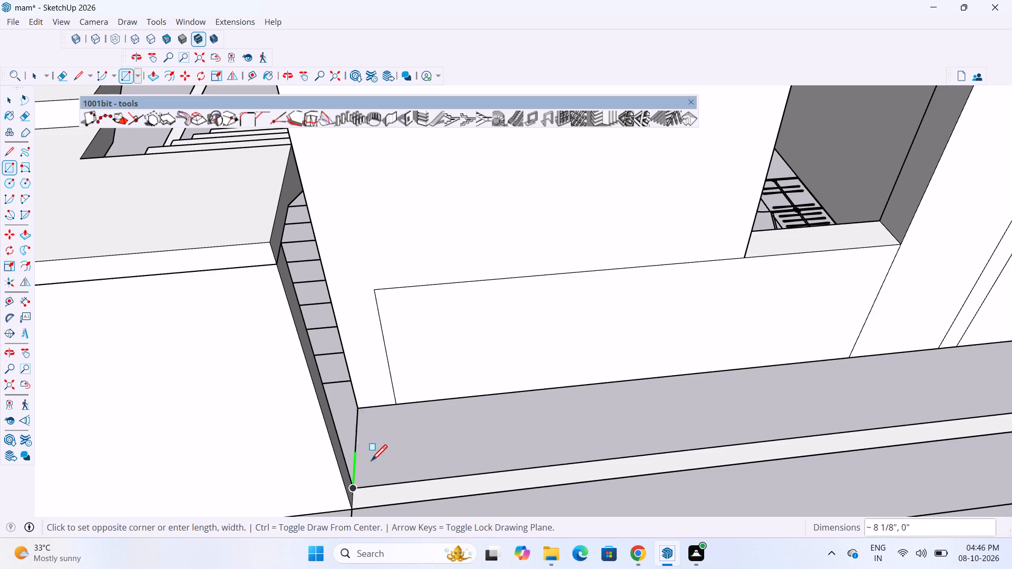
key("Right")
key("Left")
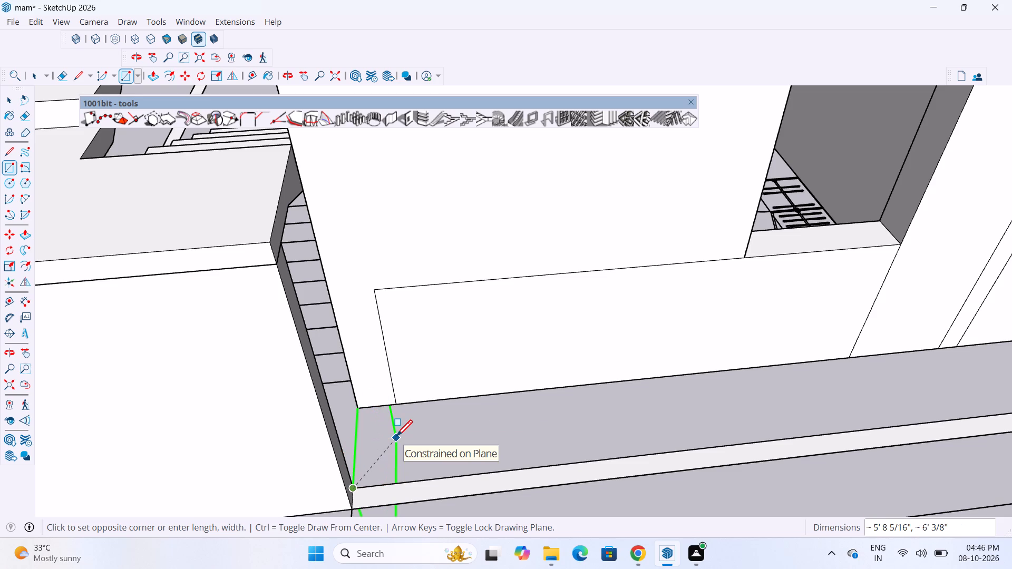
key("Up")
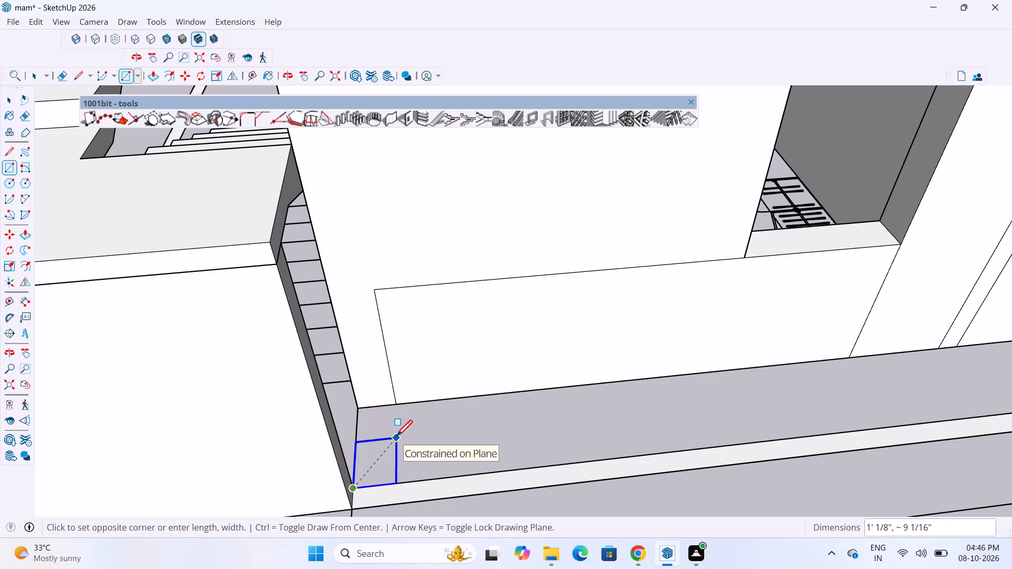
type("1'10\"")
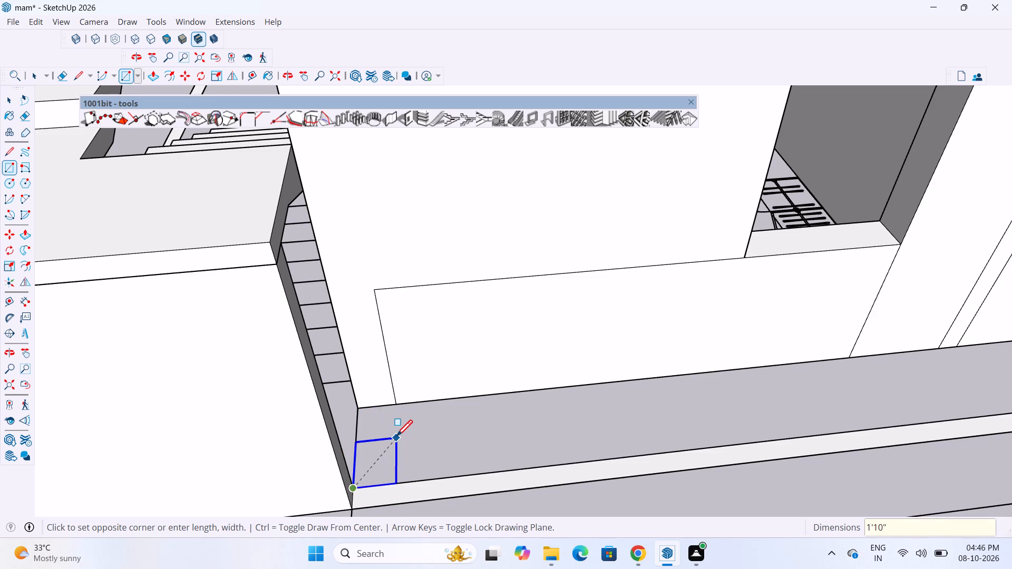
type(",4")
type("\":")
key("BackSpace")
key("Return")
key("space")
Delete the ground face beneath the landing, between the end of the stair plan and the supporting wall.
scroll(506, 414, "down", 3)
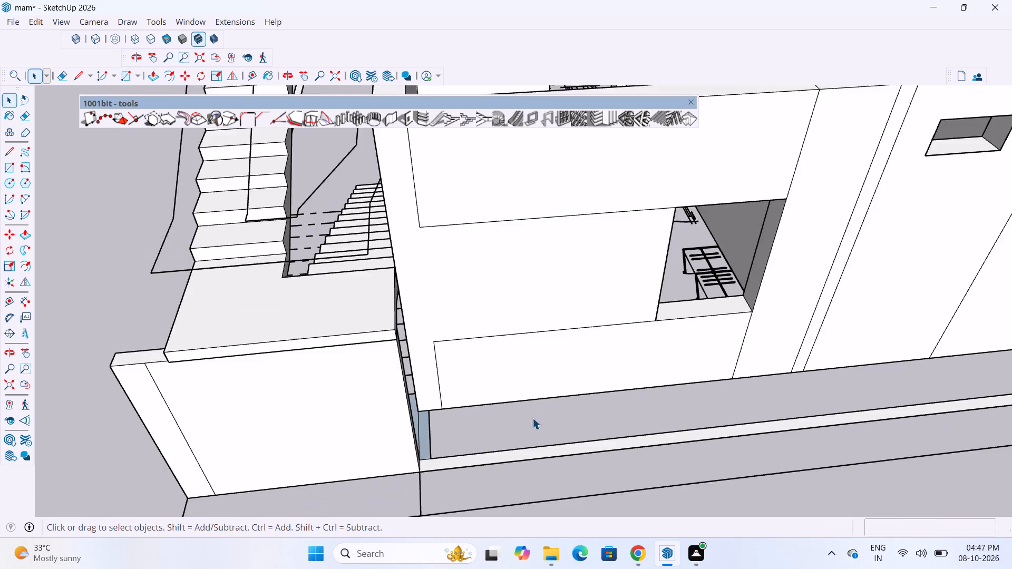
scroll(532, 418, "down", 6)
middle_click_drag(568, 366, 787, 321)
left_click(602, 401)
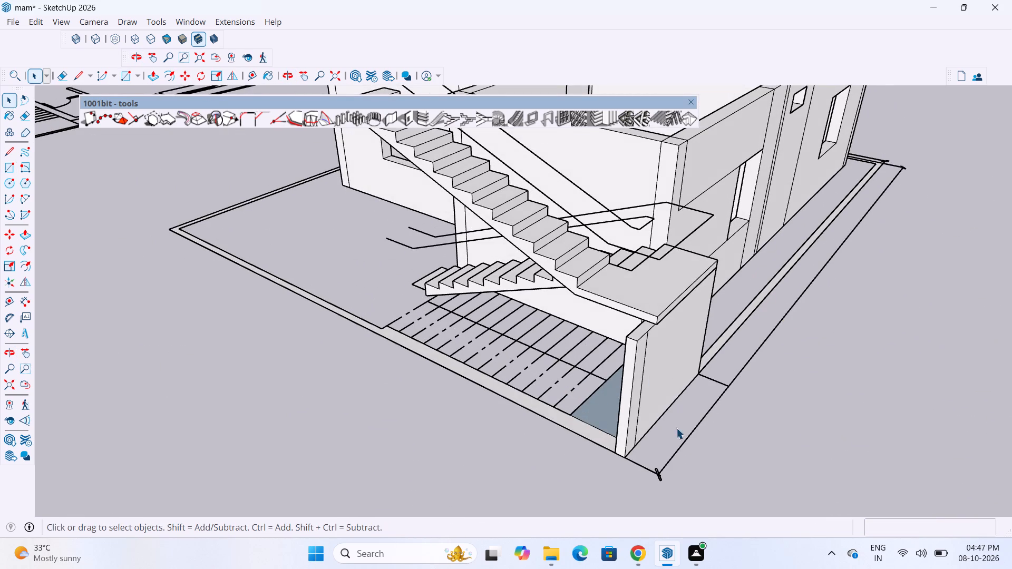
middle_click_drag(669, 429, 715, 428)
scroll(660, 394, "up", 6)
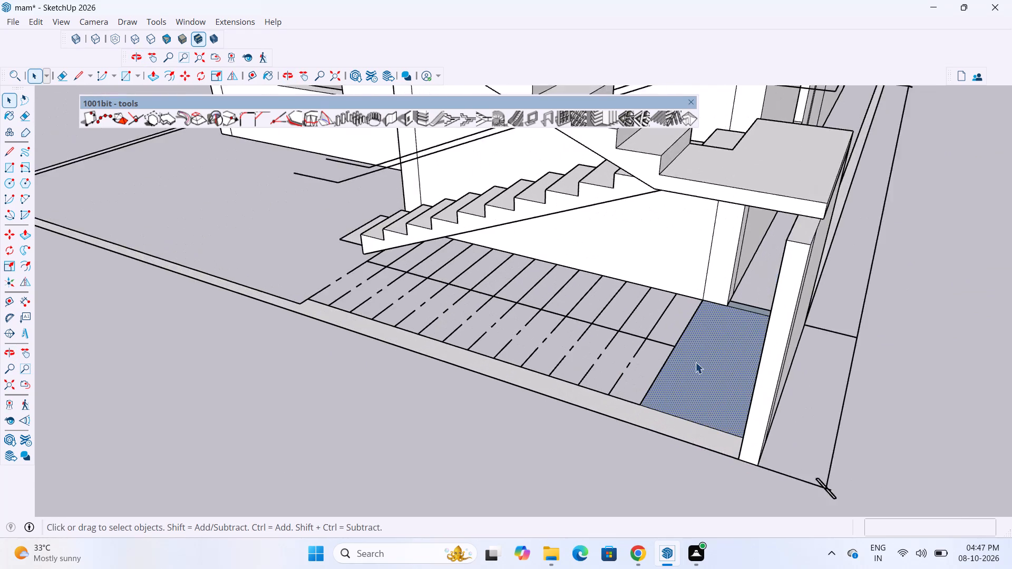
scroll(695, 362, "up", 7)
scroll(641, 359, "down", 5)
middle_click_drag(649, 390, 724, 425)
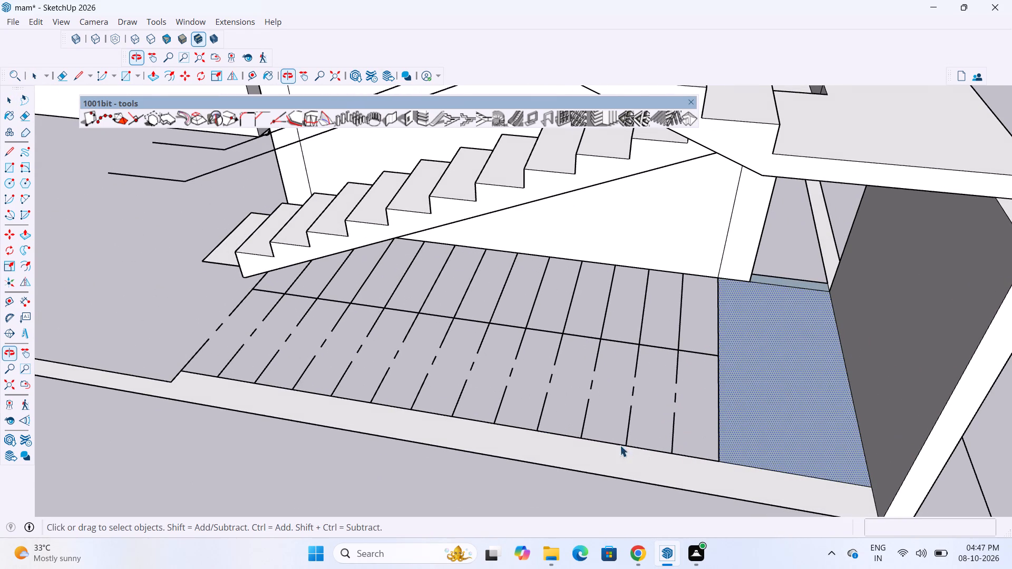
scroll(676, 387, "down", 5)
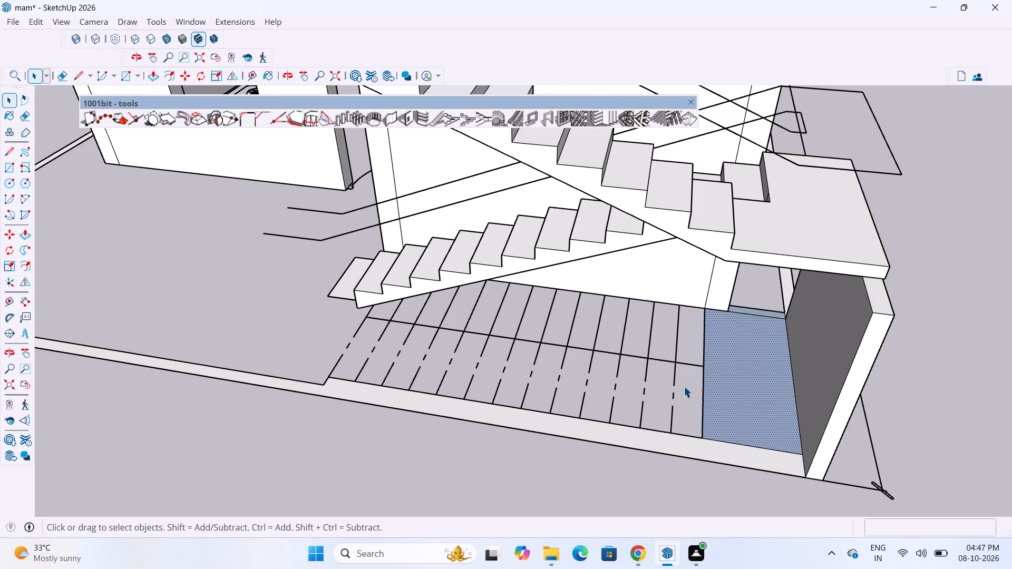
key("Delete")
Push/Pull the 4" thick rectangle up to the landing's edge level to form a short wall closing the gap.
scroll(728, 386, "down", 3)
middle_click_drag(868, 328, 816, 326)
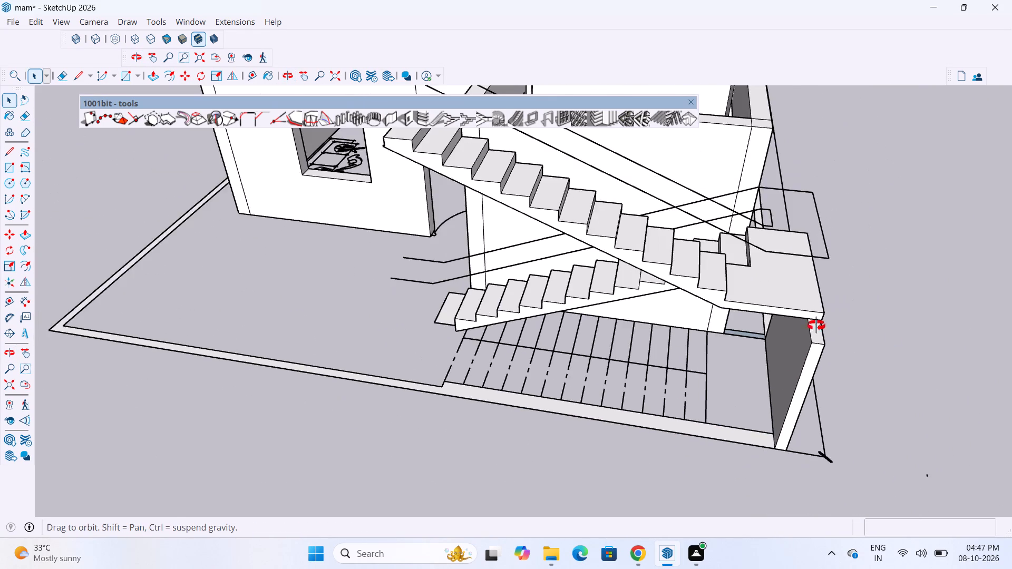
middle_click_drag(816, 326, 447, 381)
scroll(301, 380, "up", 10)
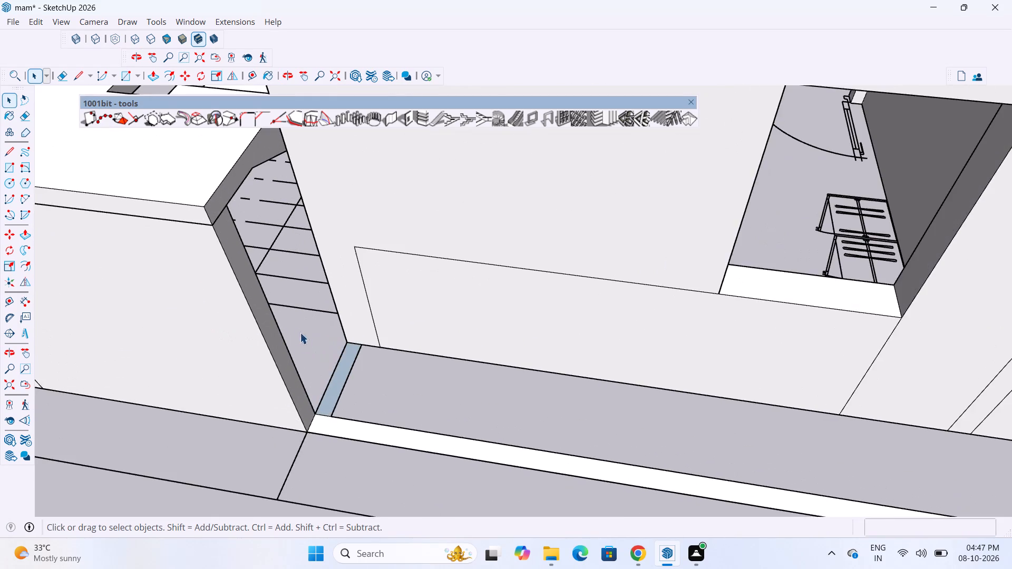
scroll(330, 352, "up", 7)
middle_click_drag(386, 386, 398, 384)
key("p")
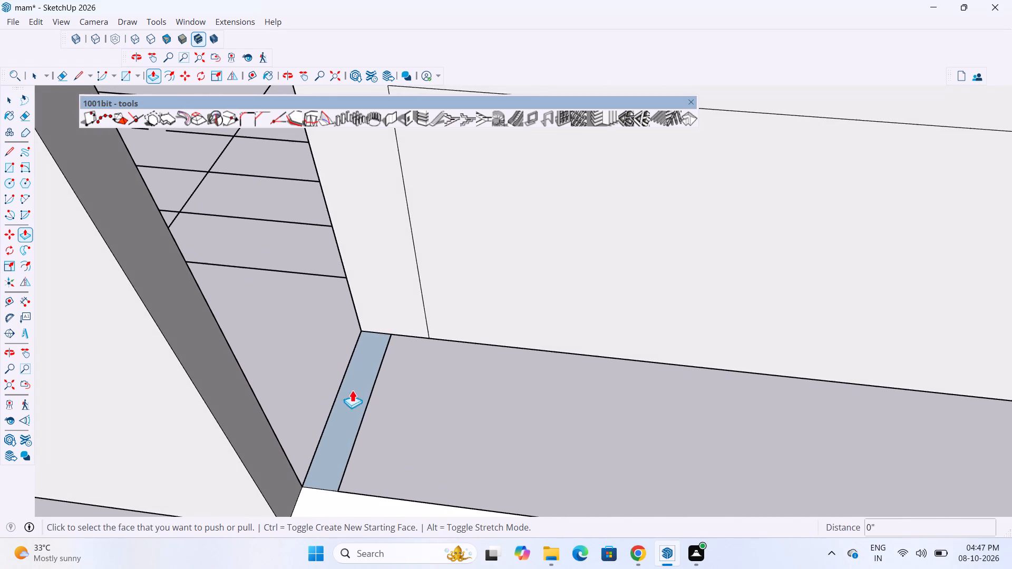
left_click(346, 416)
scroll(336, 350, "down", 14)
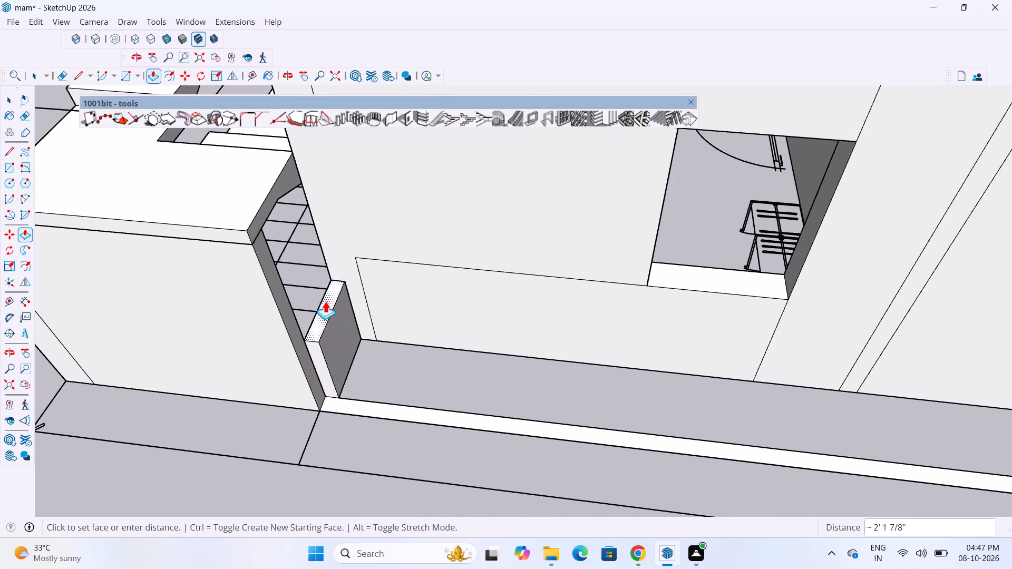
left_click(260, 230)
scroll(358, 246, "down", 4)
middle_click_drag(349, 231, 398, 227)
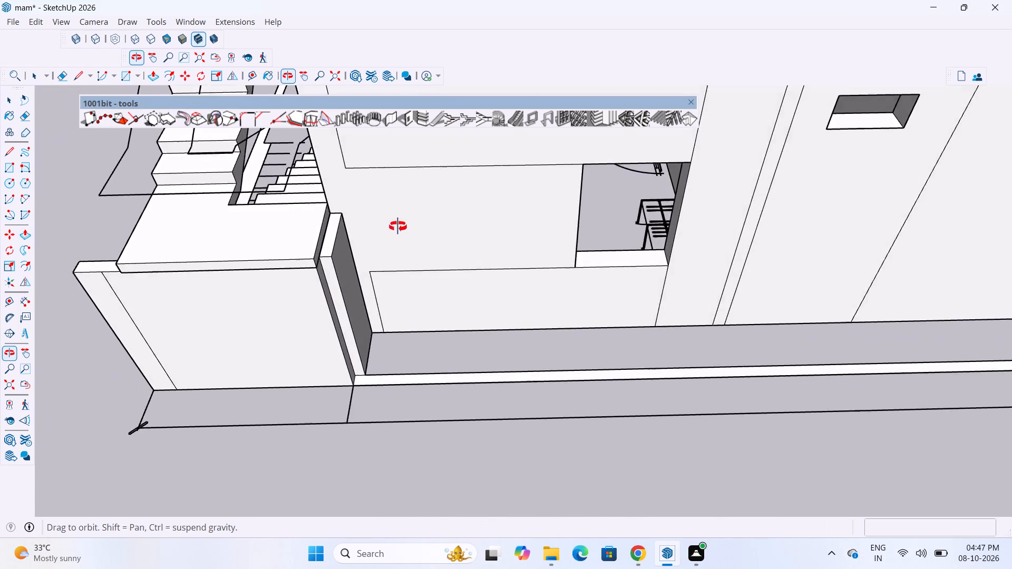
Undo the Push/Pull that raised the 4" short wall in the gap beside the landing.
middle_click_drag(398, 227, 411, 214)
scroll(366, 227, "down", 5)
middle_click_drag(379, 250, 394, 244)
scroll(363, 239, "up", 8)
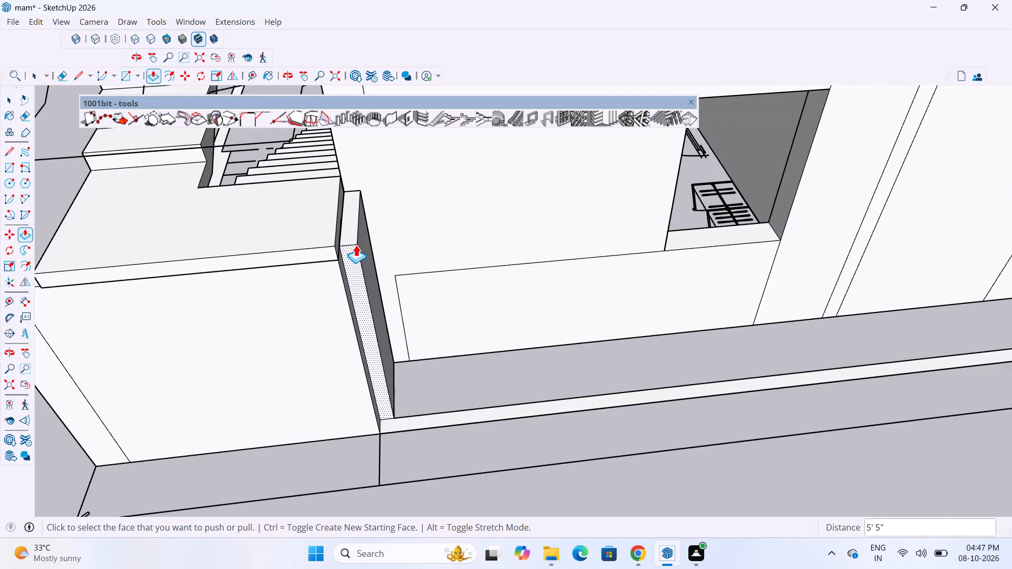
scroll(356, 244, "up", 4)
middle_click_drag(370, 240, 760, 179)
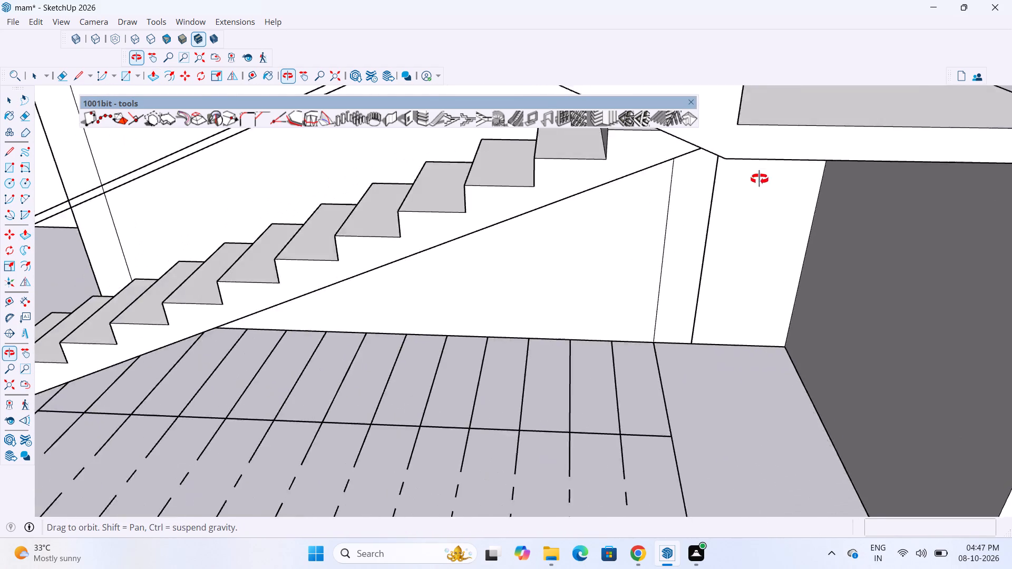
middle_click_drag(760, 179, 440, 244)
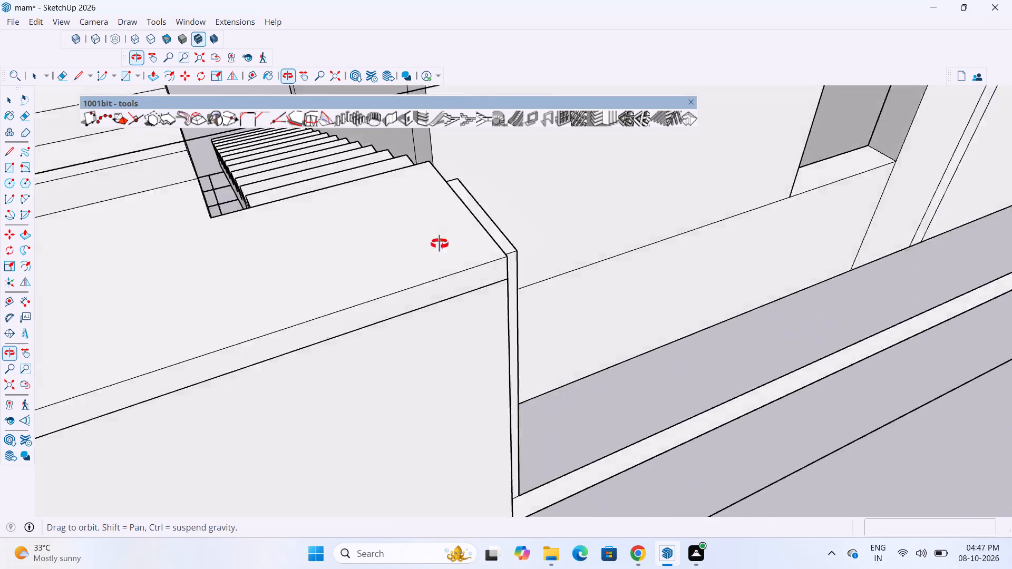
middle_click_drag(440, 244, 294, 262)
scroll(353, 376, "up", 3)
scroll(355, 321, "down", 2)
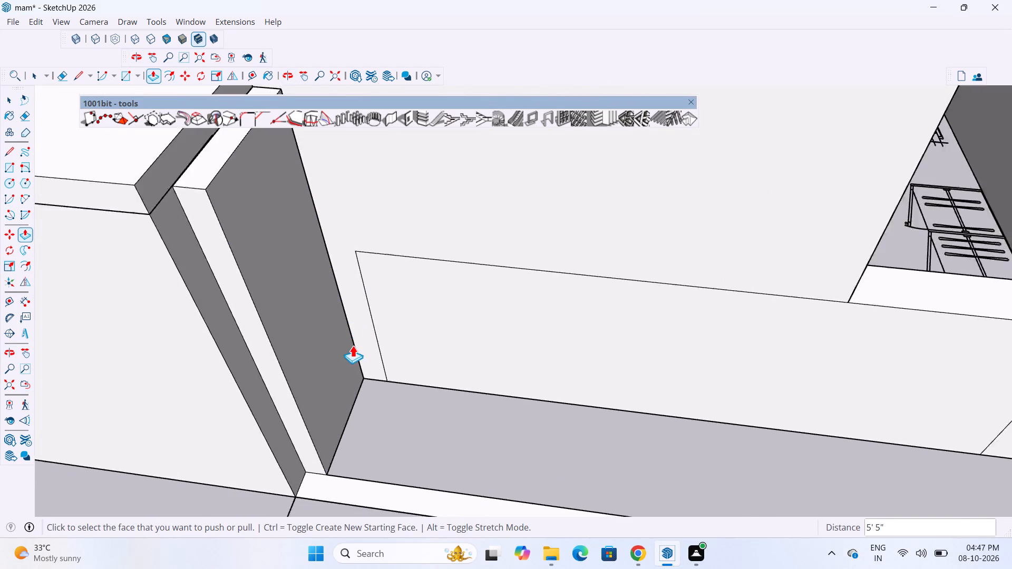
scroll(353, 345, "down", 8)
middle_click_drag(343, 333, 367, 321)
key("ctrl+z")
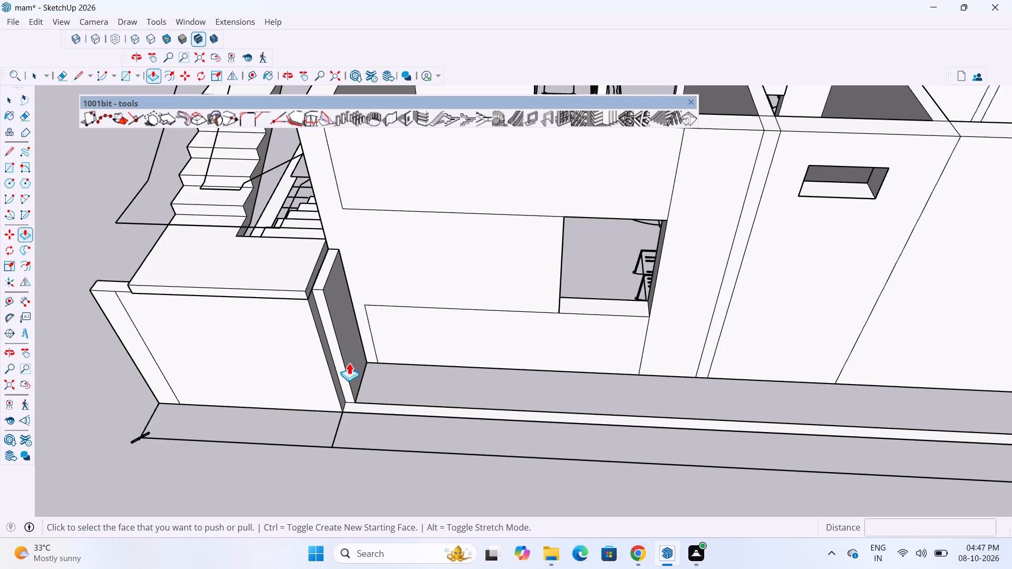
Delete the long ground edge of the 4" rectangle on the side facing away from the stair plan.
scroll(354, 367, "up", 6)
key("space")
key("space")
left_click(363, 389)
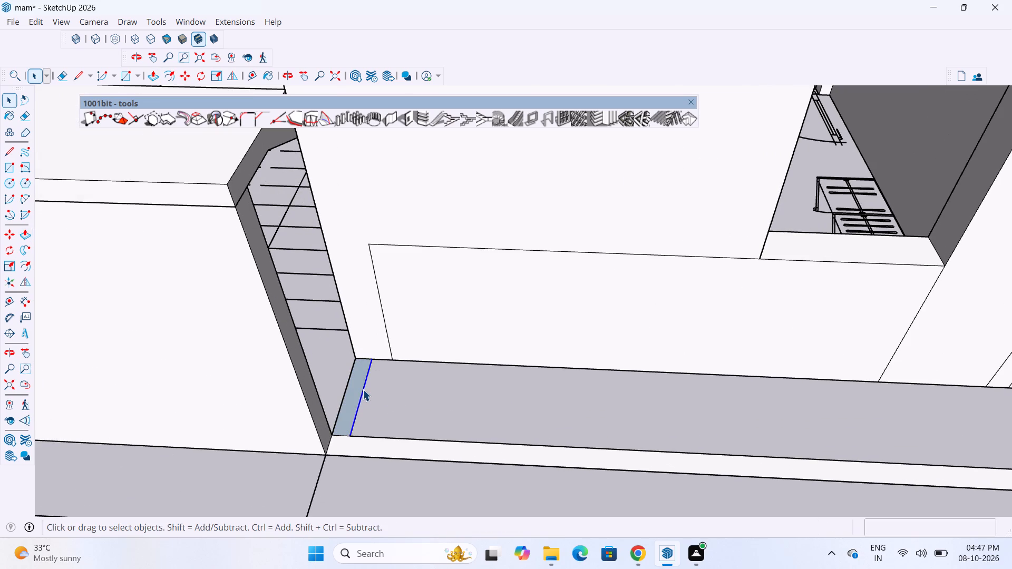
key("Delete")
Examine the staircase, landing, supporting wall and the gap at the house corner from several sides.
scroll(363, 389, "down", 5)
middle_click_drag(394, 378, 751, 307)
scroll(664, 392, "down", 1)
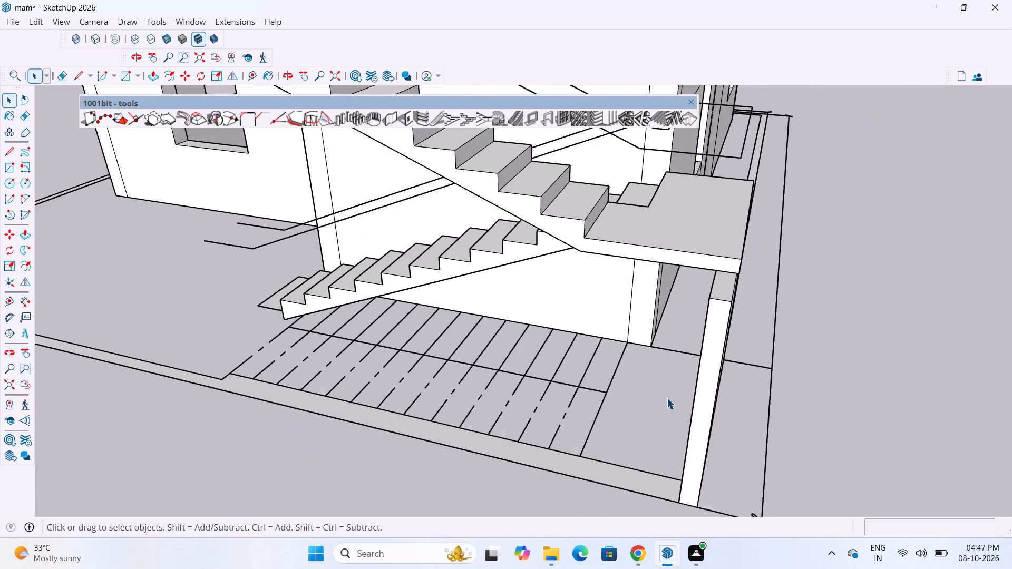
scroll(667, 398, "down", 2)
scroll(747, 384, "down", 4)
scroll(714, 375, "up", 3)
middle_click_drag(703, 367, 740, 362)
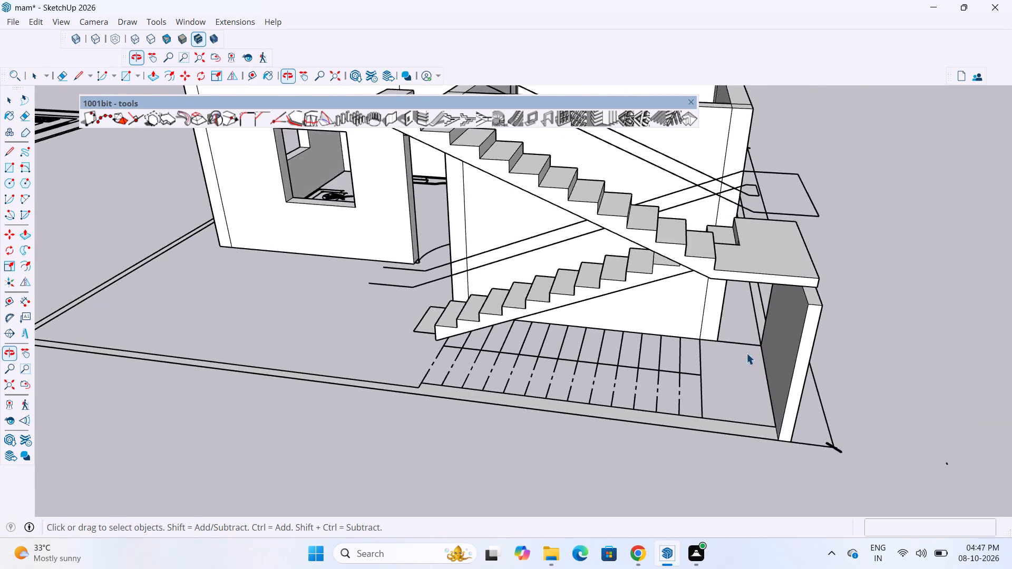
scroll(746, 353, "up", 10)
middle_click_drag(661, 359, 685, 379)
scroll(563, 389, "down", 4)
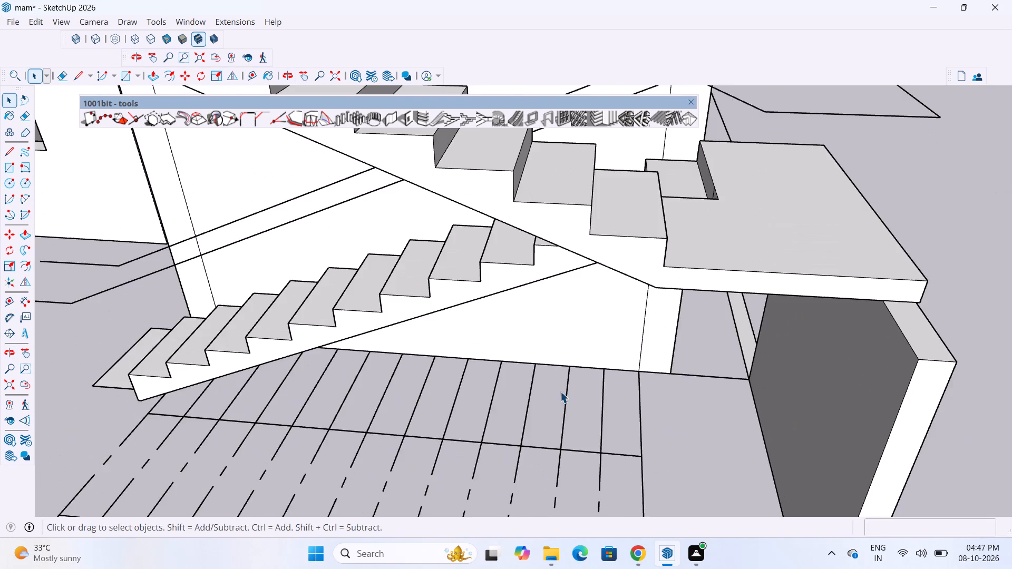
scroll(710, 309, "up", 2)
scroll(621, 359, "down", 10)
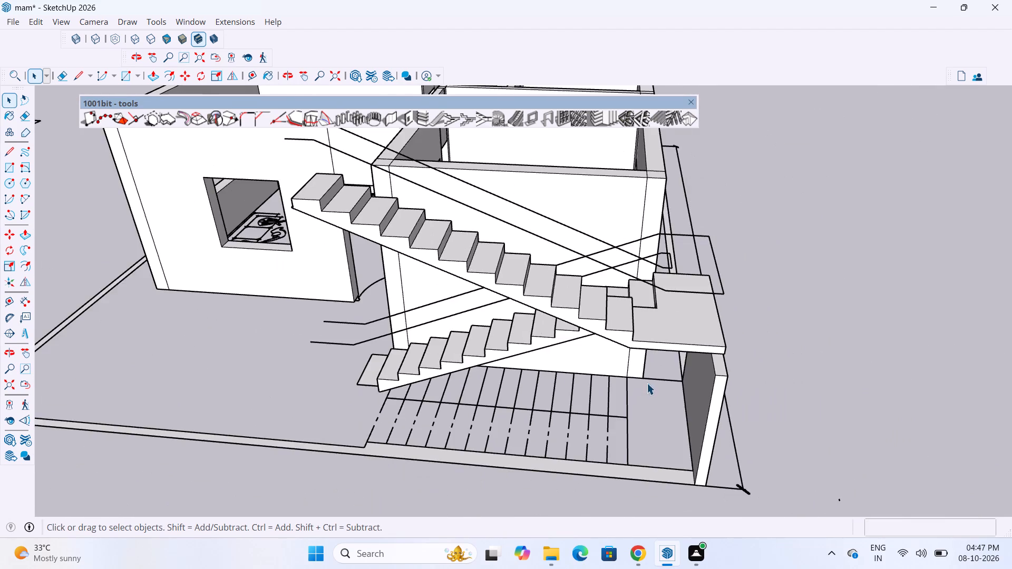
middle_click_drag(648, 381, 295, 433)
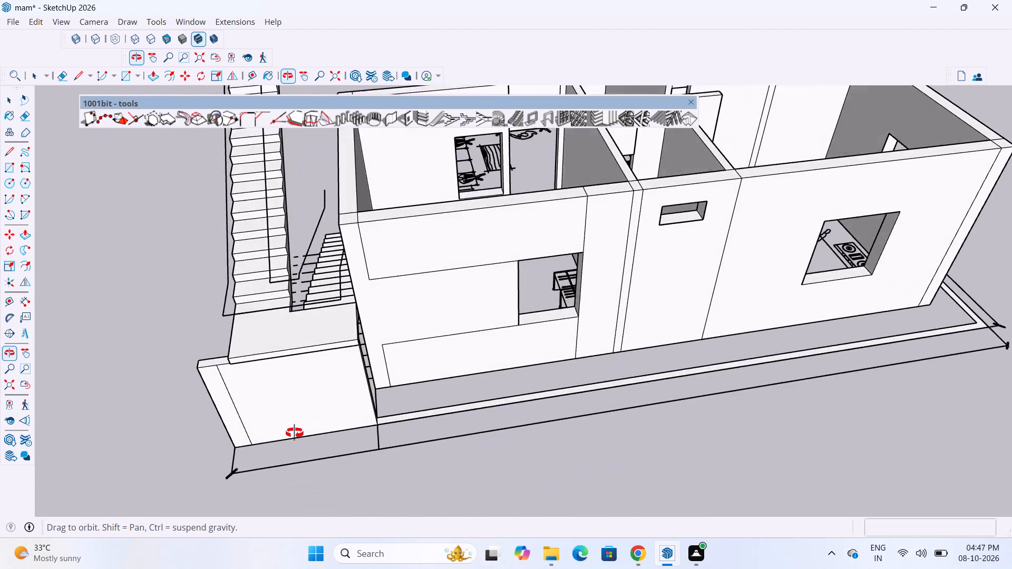
middle_click_drag(295, 433, 239, 435)
middle_click_drag(280, 379, 475, 367)
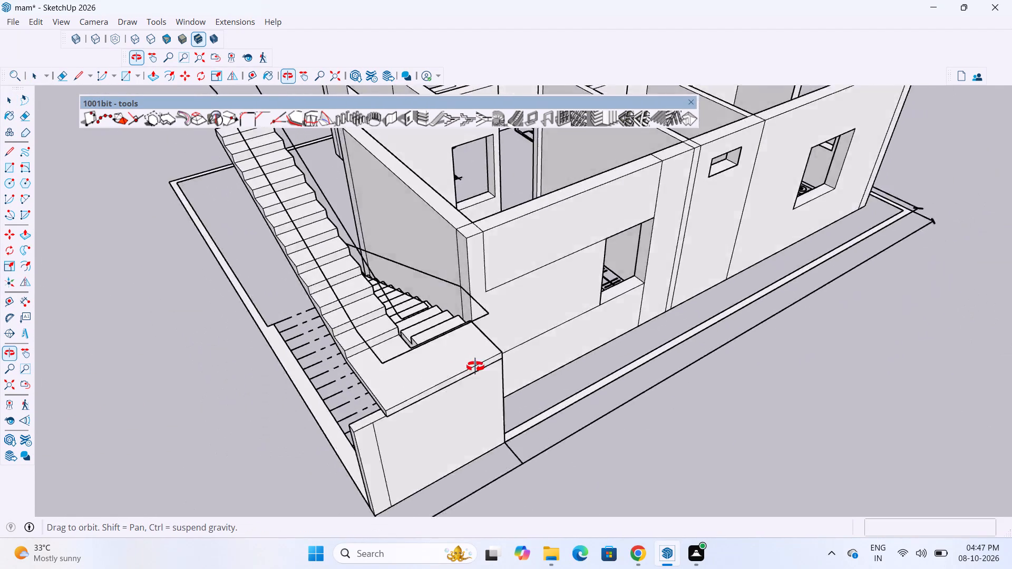
middle_click_drag(475, 367, 687, 389)
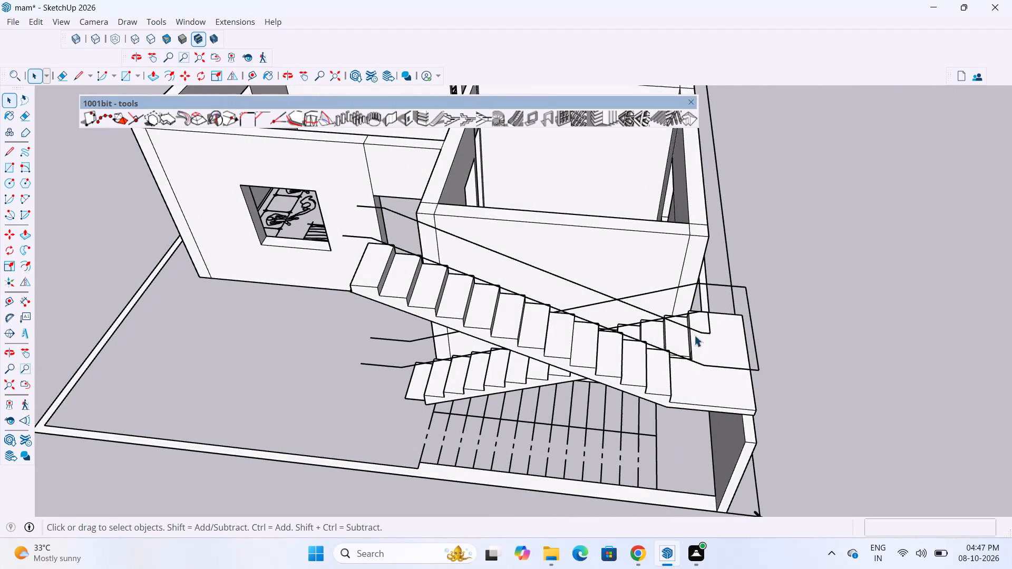
scroll(636, 358, "down", 4)
scroll(629, 350, "up", 8)
middle_click_drag(711, 329, 503, 348)
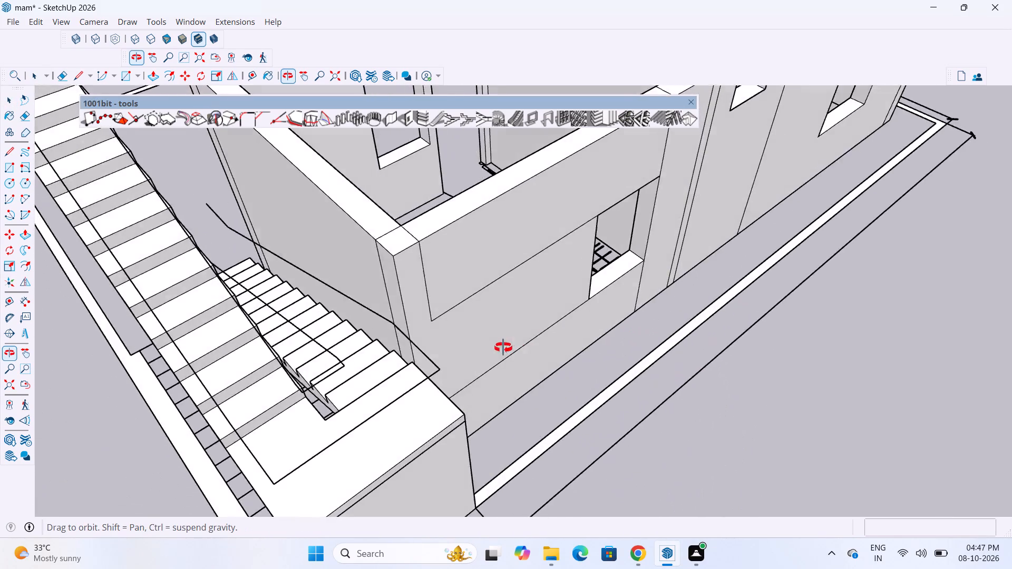
middle_click_drag(503, 348, 379, 371)
scroll(273, 357, "up", 6)
middle_click_drag(330, 346, 527, 323)
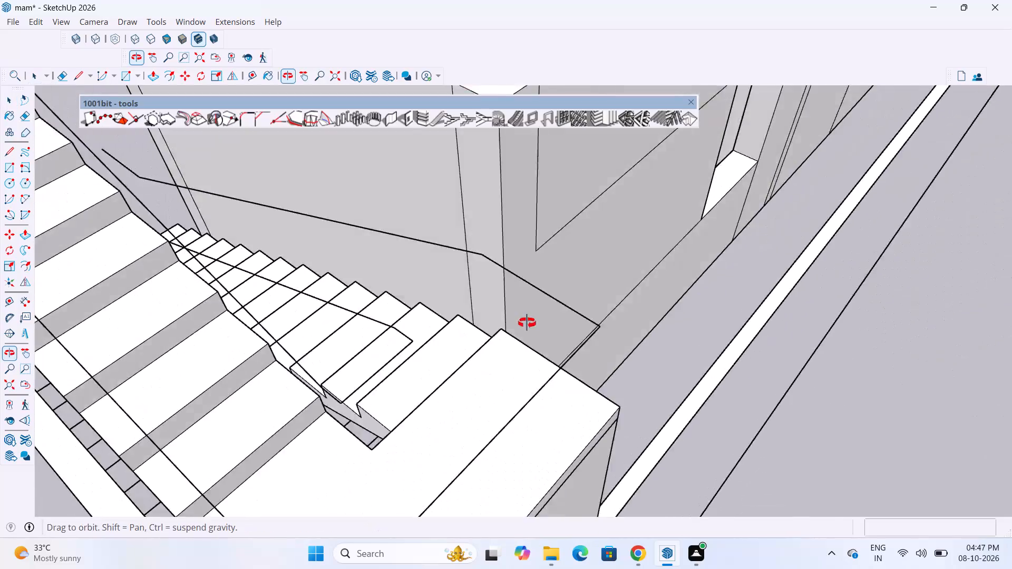
middle_click_drag(527, 323, 664, 191)
scroll(684, 336, "up", 2)
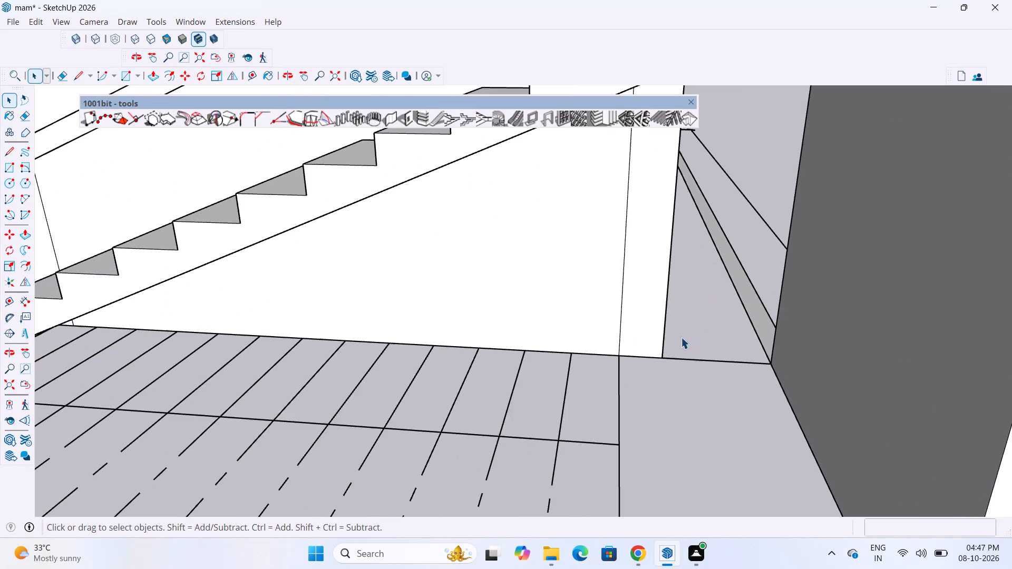
Copy the ground edge spanning the gap between house corner and boundary strip 4" along the house wall, away from the stair.
scroll(567, 384, "down", 8)
scroll(608, 376, "up", 9)
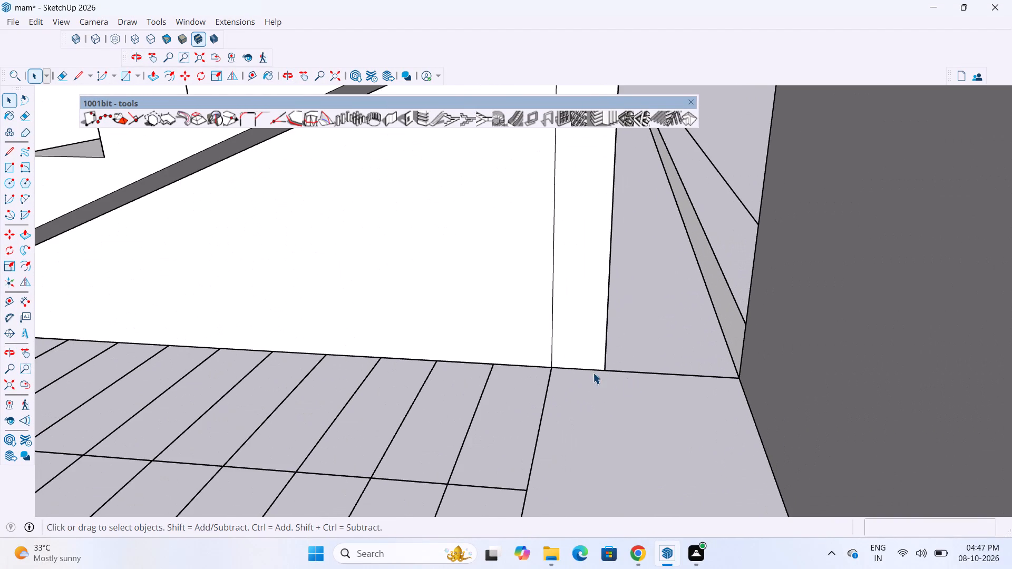
left_click(688, 375)
key("m")
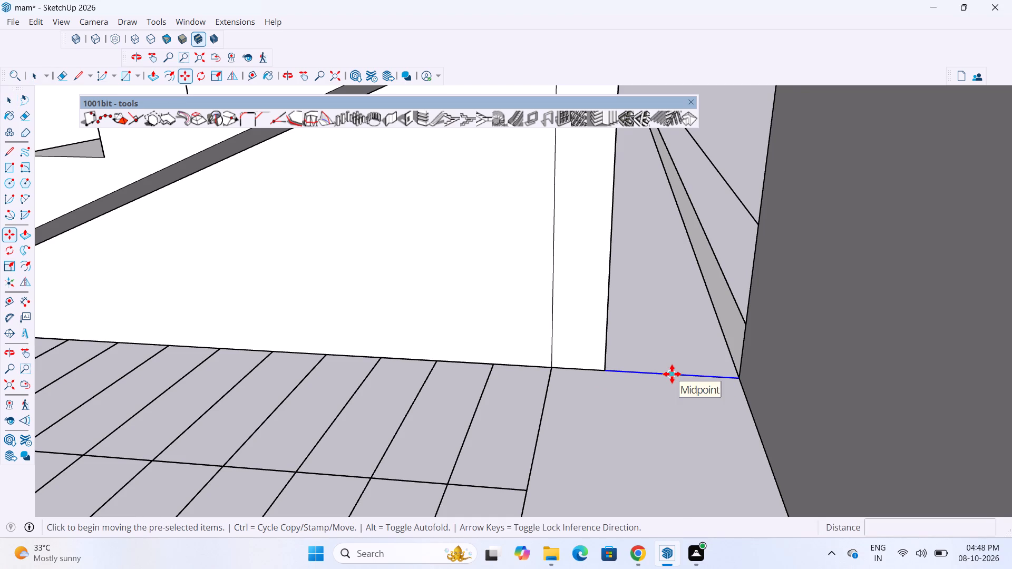
scroll(609, 401, "down", 6)
middle_click_drag(634, 389, 374, 464)
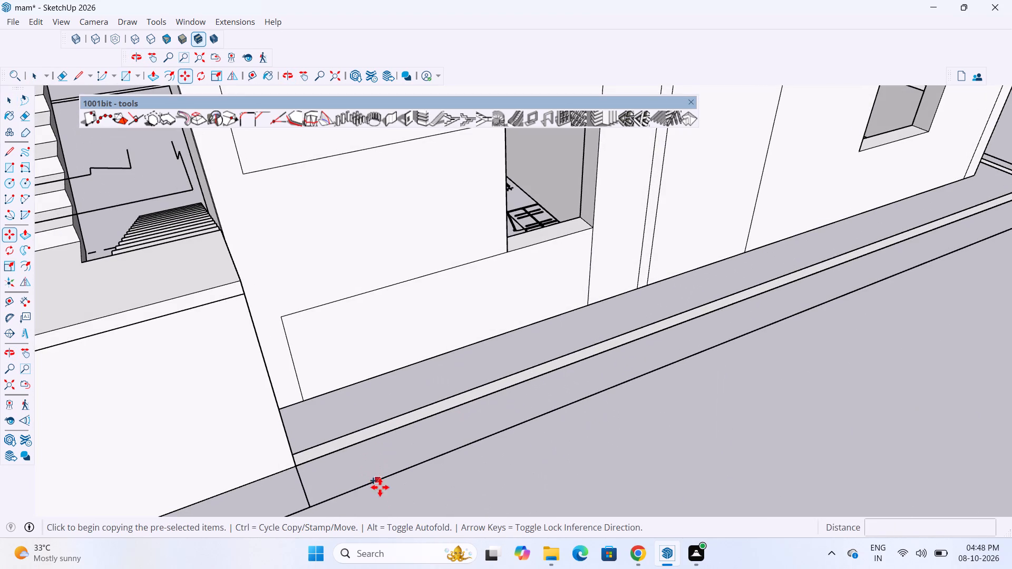
scroll(396, 543, "down", 2)
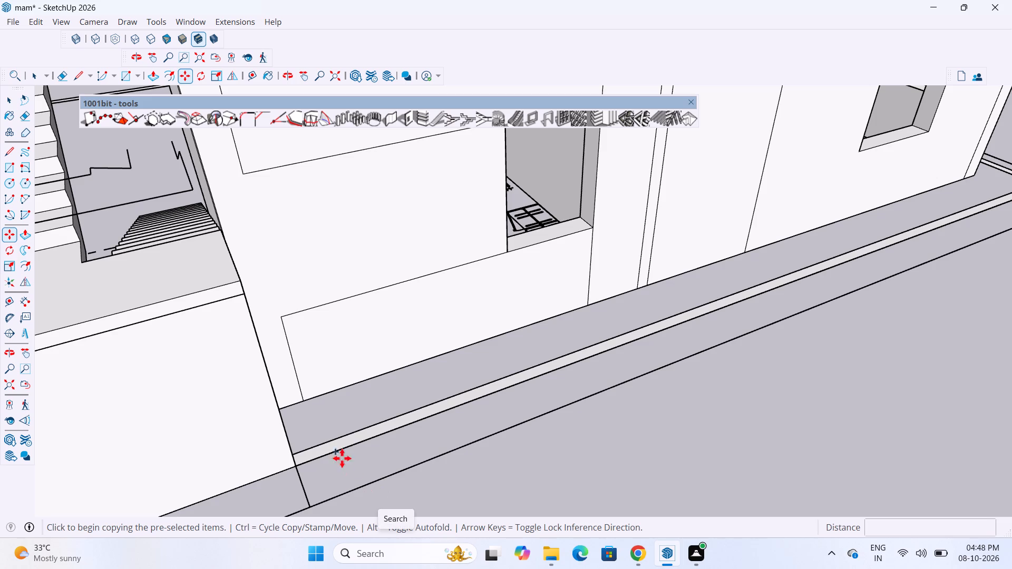
middle_click_drag(406, 448, 326, 483)
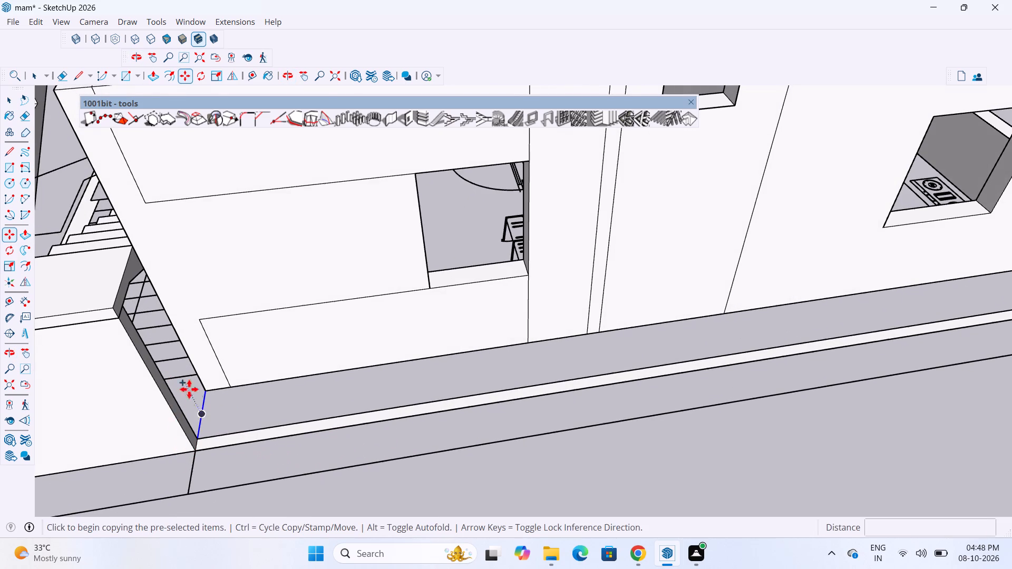
scroll(201, 406, "up", 5)
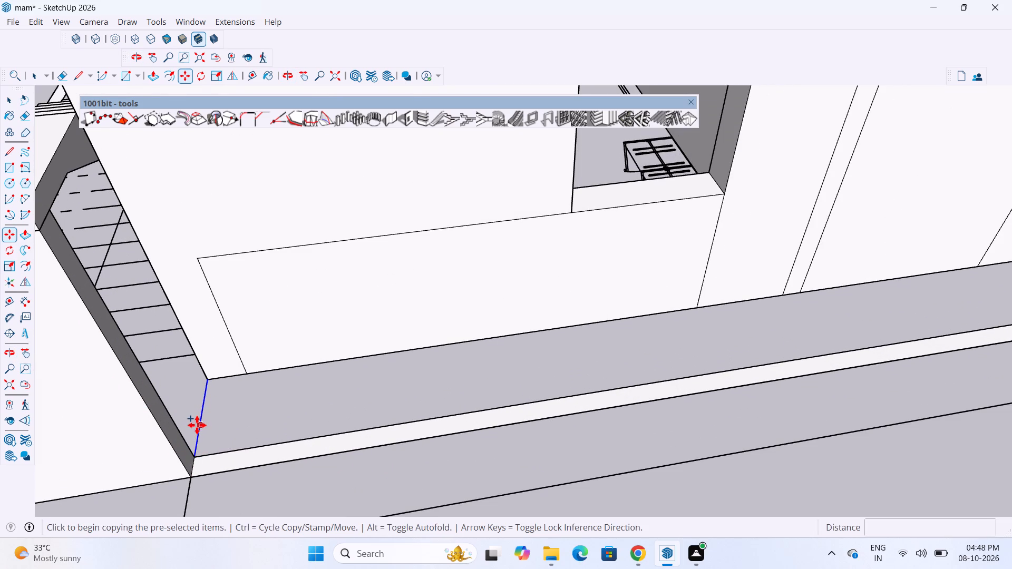
left_click(200, 421)
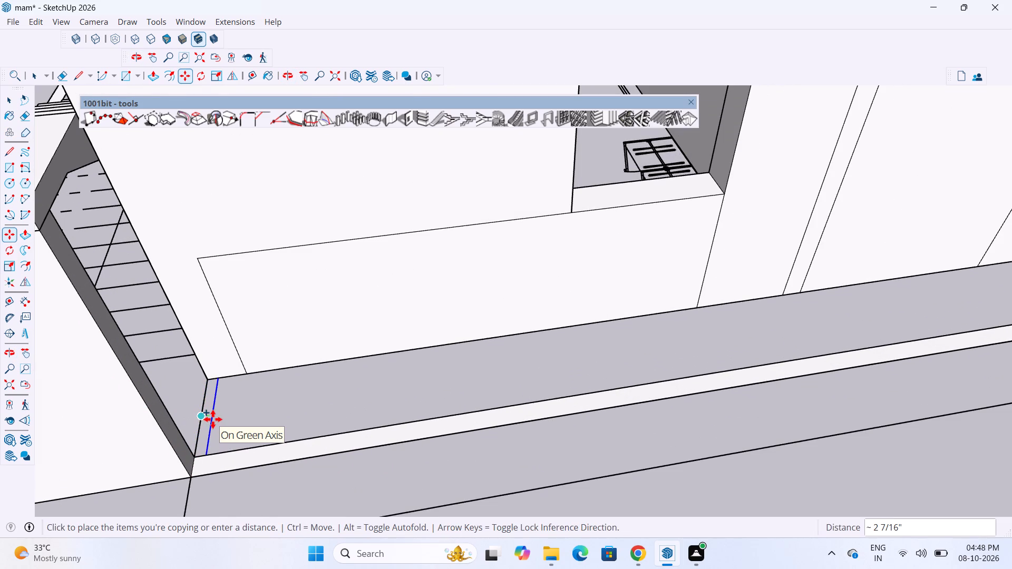
type("4\"")
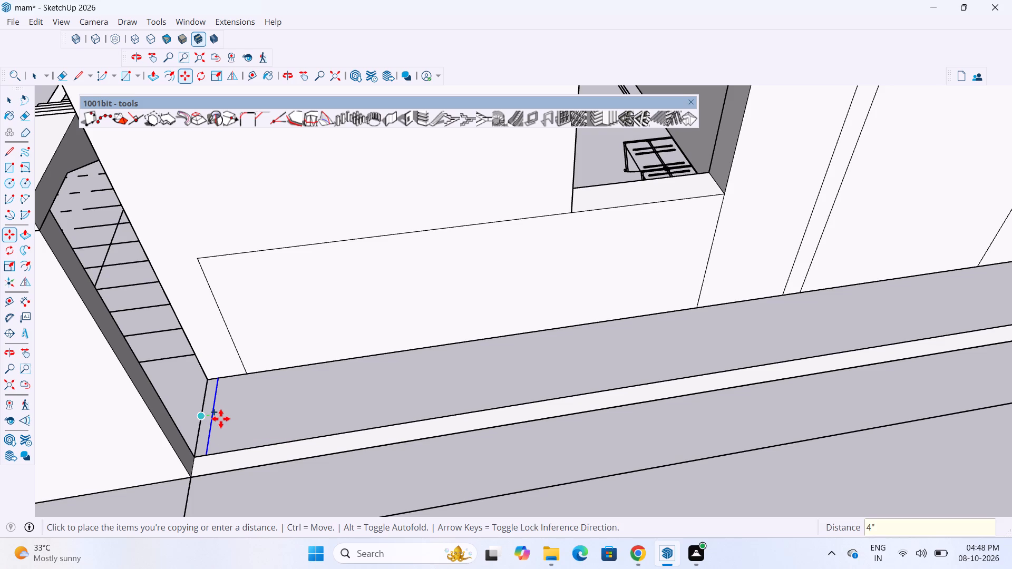
key("Return")
key("space")
key("space")
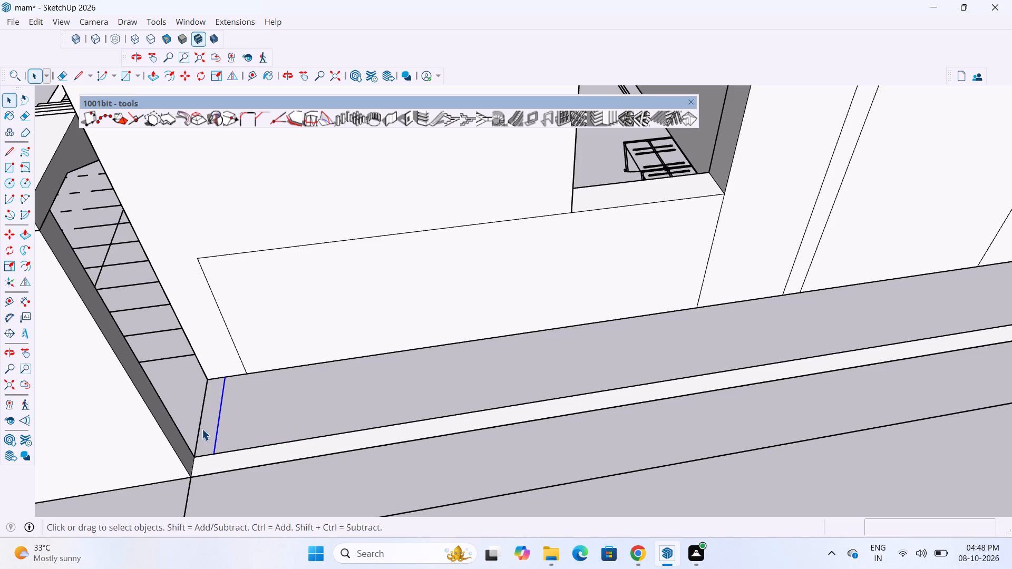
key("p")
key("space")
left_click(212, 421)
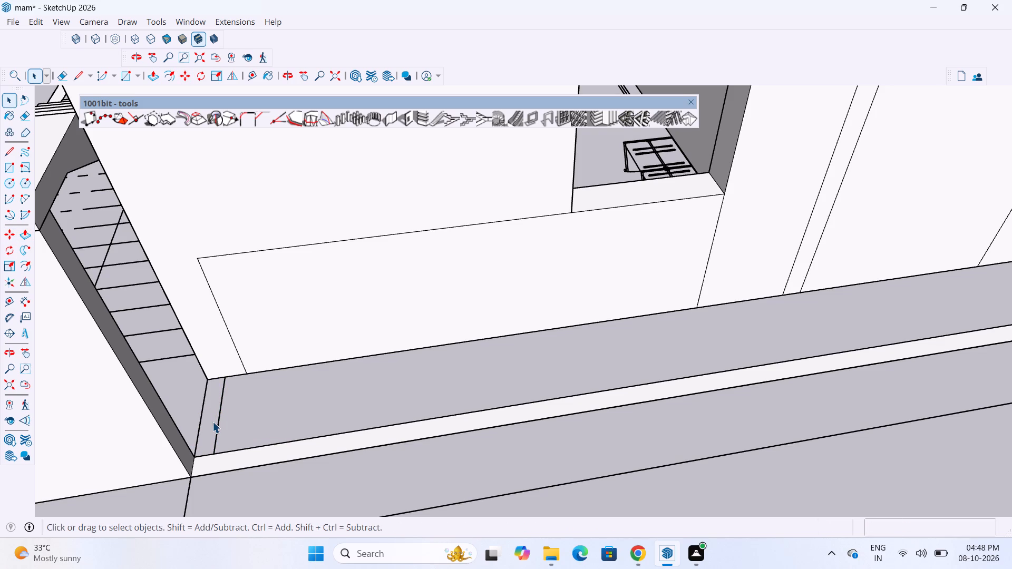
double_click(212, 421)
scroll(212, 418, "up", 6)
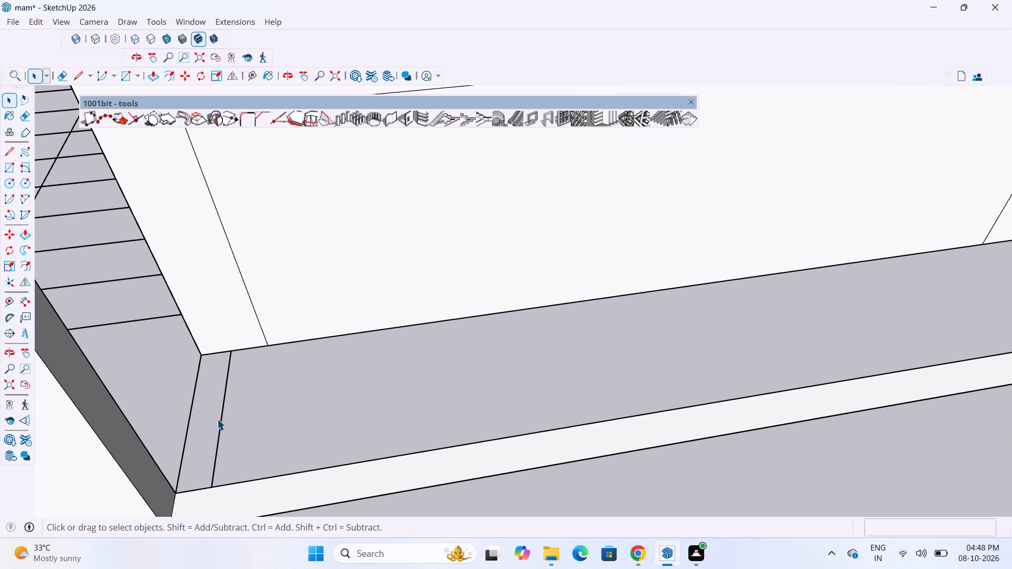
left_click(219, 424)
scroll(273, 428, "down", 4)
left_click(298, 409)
Draw a 4" by 1'10" rectangle between the two parallel ground edges across the gap at the house corner.
key("r")
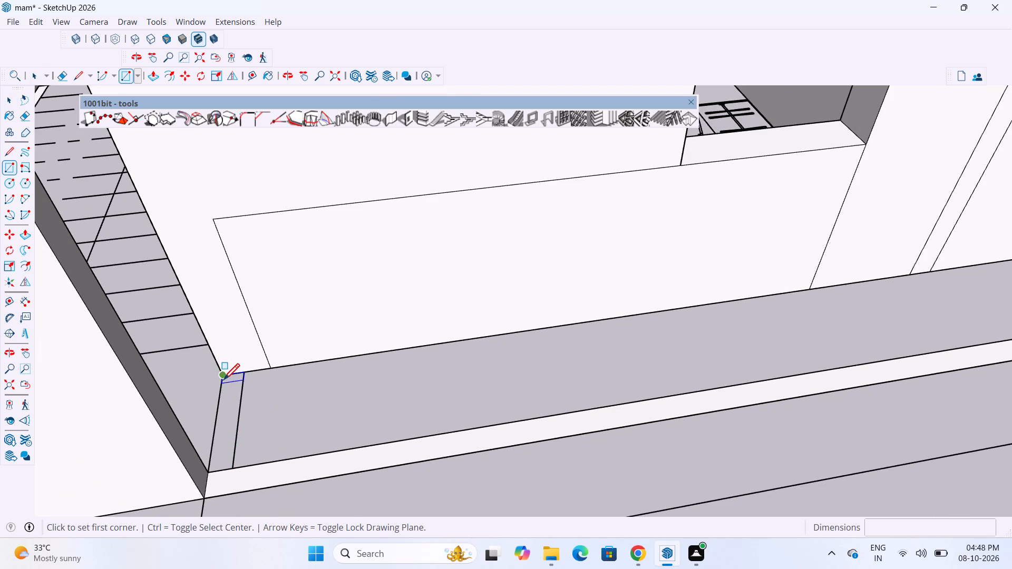
left_click(223, 381)
left_click(235, 468)
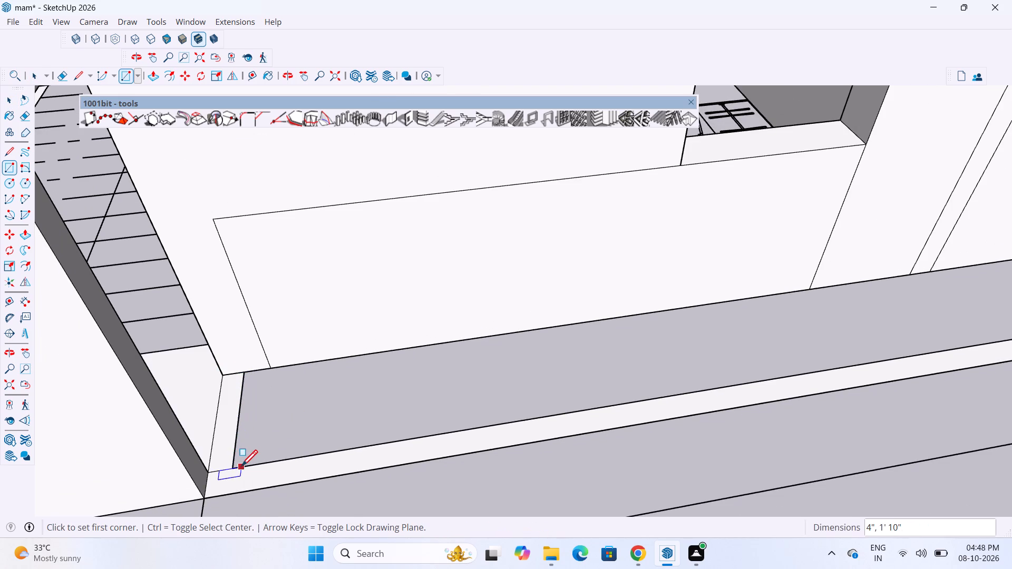
Delete the ground face beneath the landing, between the end of the stair plan and the 4" rectangle.
key("space")
key("space")
left_click(201, 407)
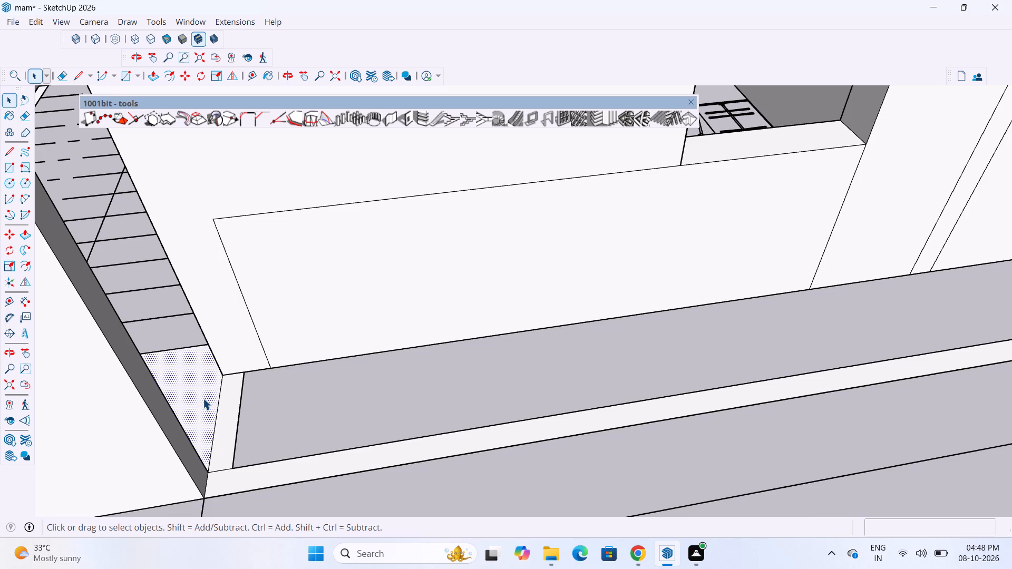
key("Delete")
Push/Pull the 4" by 1'10" rectangle up 5'5" to the landing's edge level to form the short gap wall.
key("p")
left_click(231, 423)
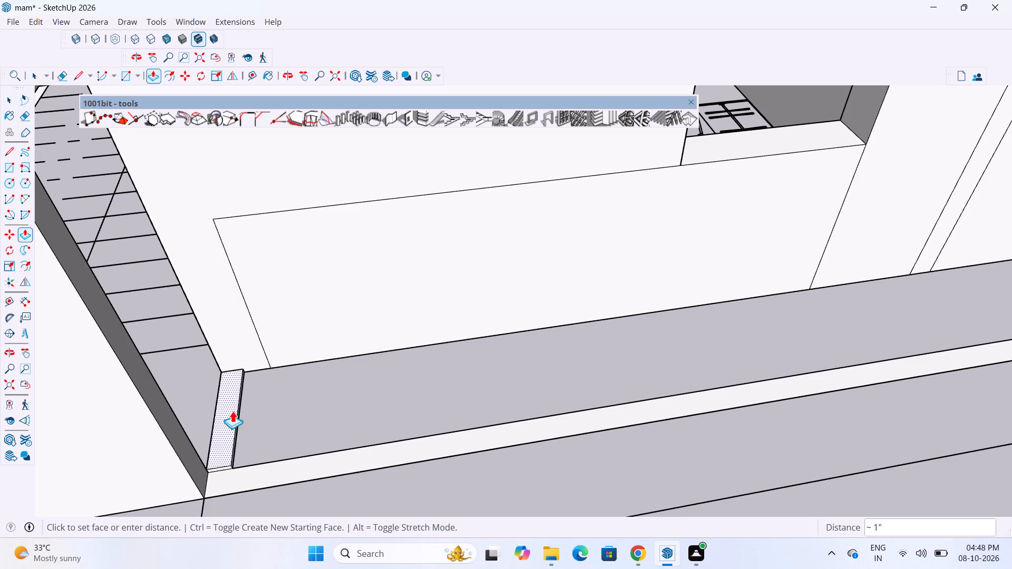
scroll(235, 405, "down", 7)
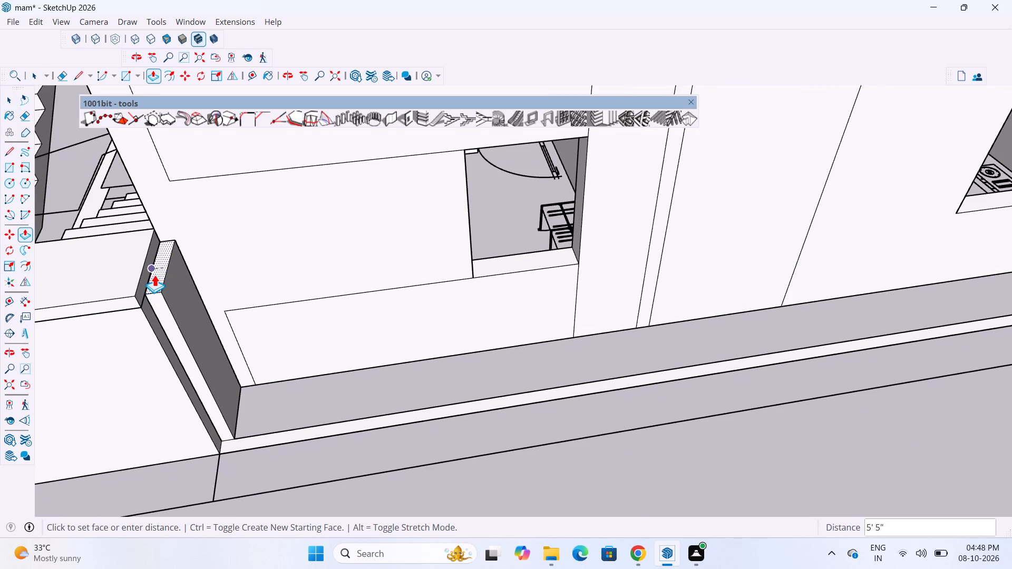
left_click(151, 277)
scroll(211, 288, "down", 4)
middle_click_drag(226, 289, 252, 291)
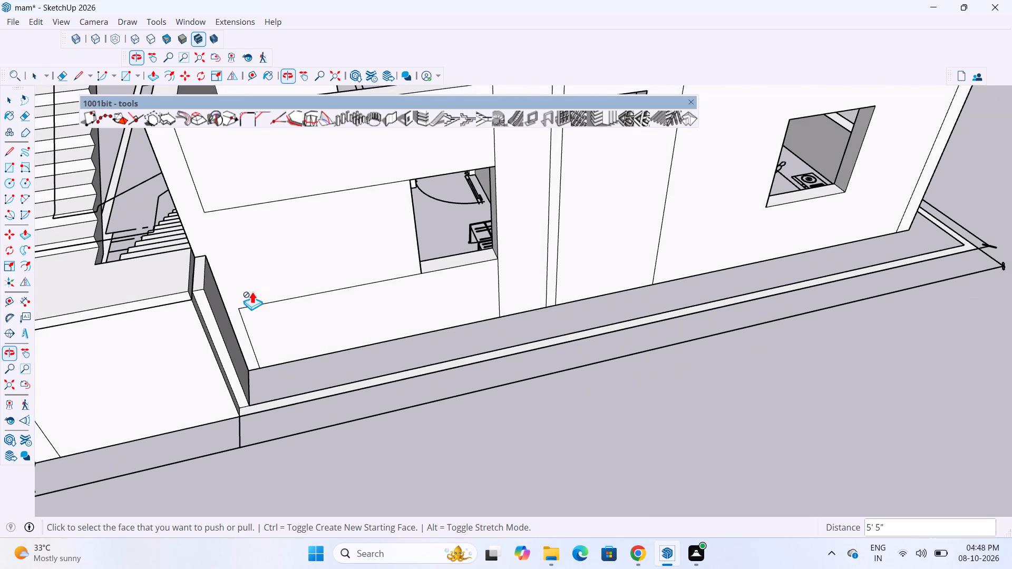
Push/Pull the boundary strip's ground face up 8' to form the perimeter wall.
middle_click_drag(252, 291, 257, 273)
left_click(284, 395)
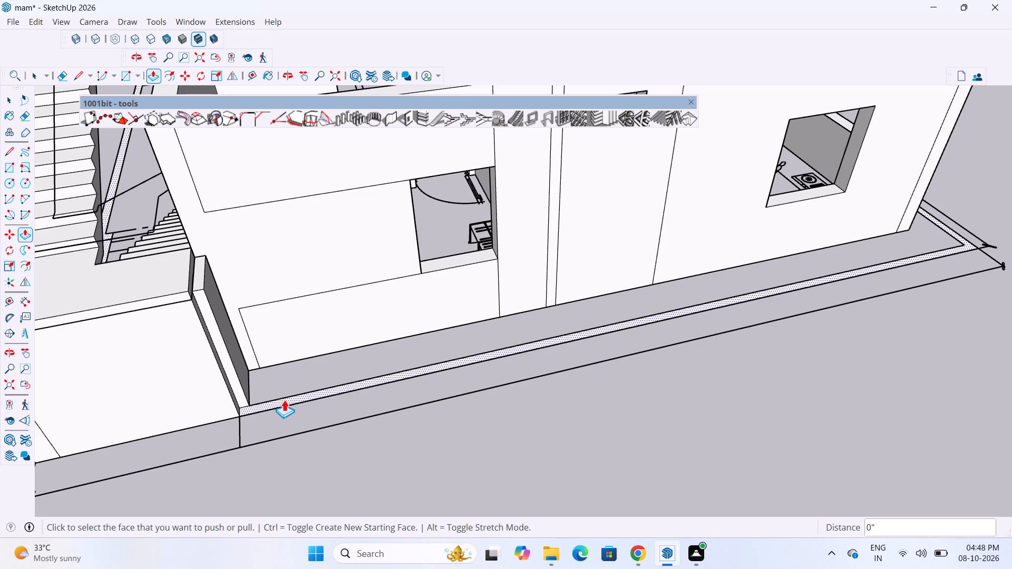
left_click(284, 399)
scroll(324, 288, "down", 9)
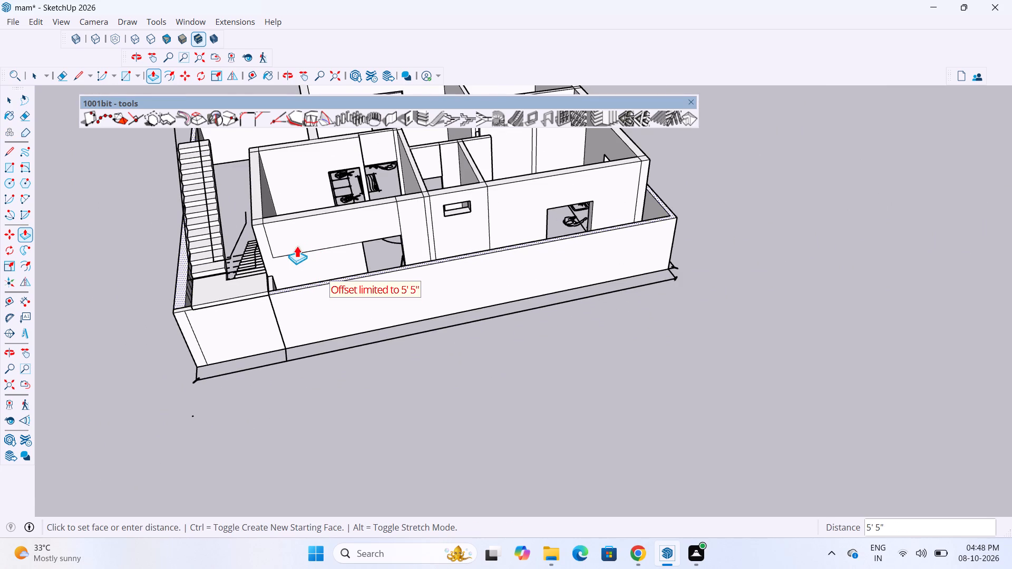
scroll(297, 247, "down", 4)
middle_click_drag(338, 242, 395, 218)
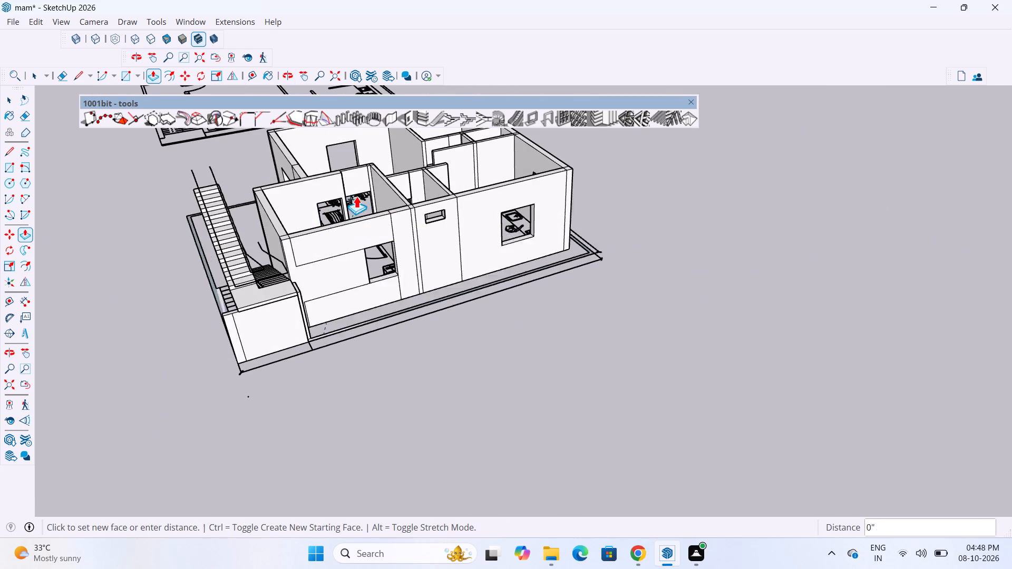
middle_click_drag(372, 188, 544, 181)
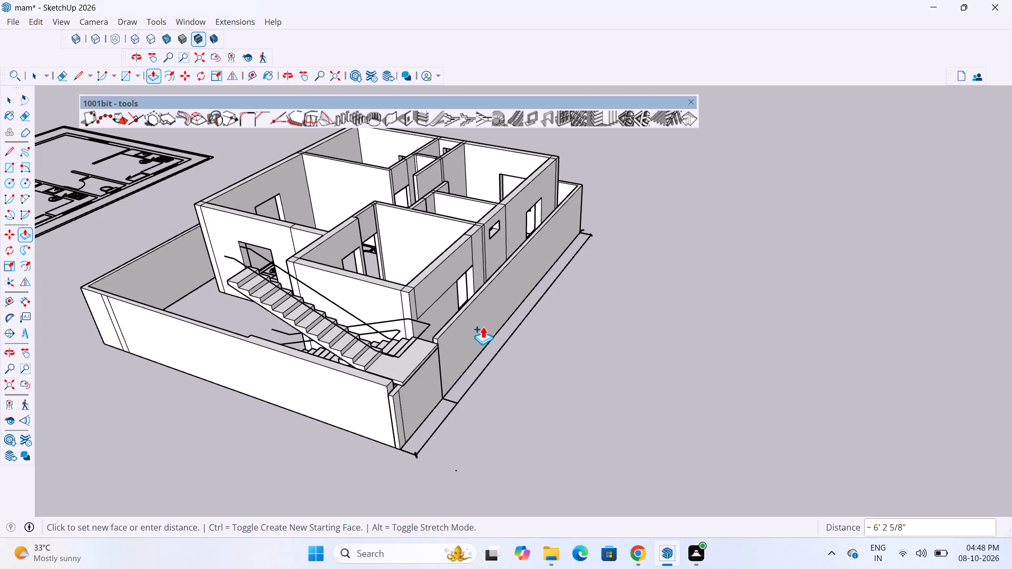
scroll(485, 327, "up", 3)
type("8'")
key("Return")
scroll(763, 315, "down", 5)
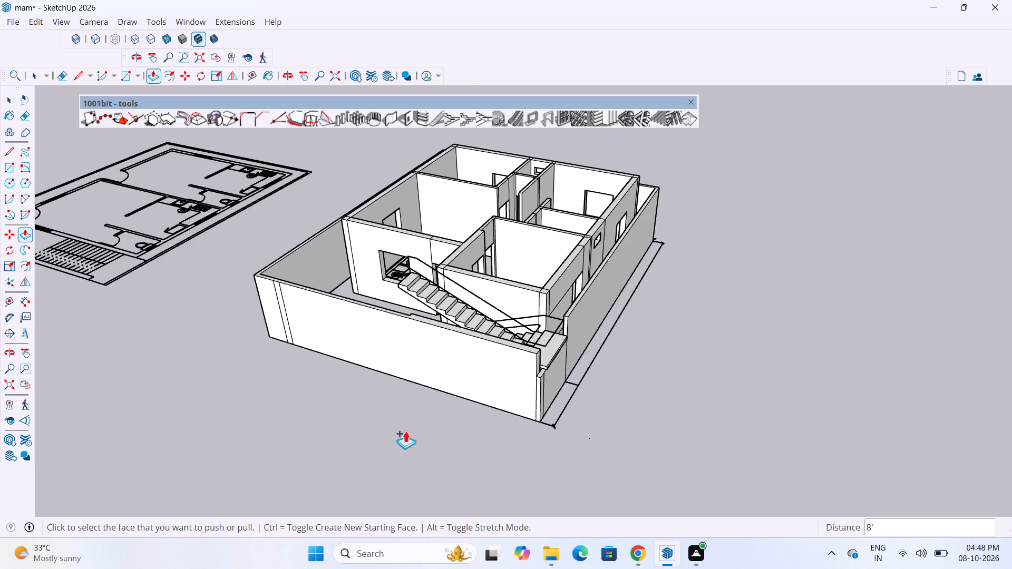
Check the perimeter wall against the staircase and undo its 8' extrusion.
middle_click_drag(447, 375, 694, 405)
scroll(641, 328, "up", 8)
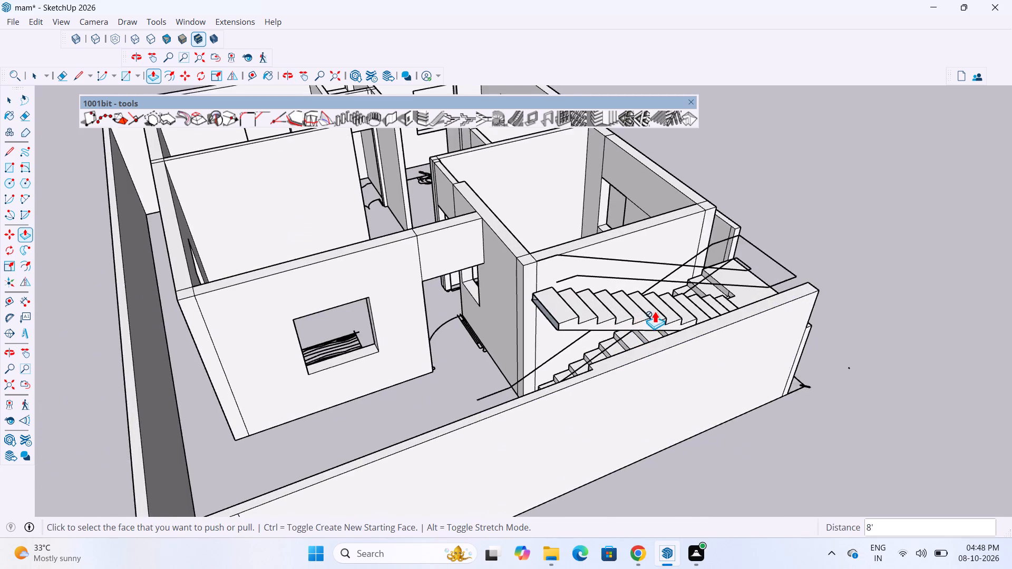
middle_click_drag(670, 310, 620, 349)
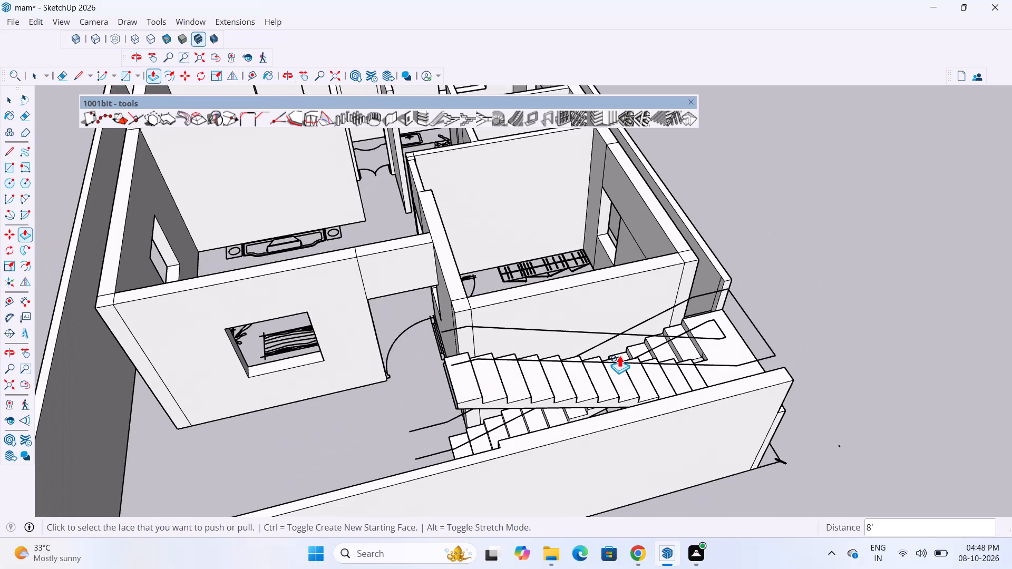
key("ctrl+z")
Examine the staircase landing, its supporting wall and the adjoining boundary strip from several sides.
scroll(608, 361, "down", 3)
middle_click_drag(768, 398, 649, 392)
key("space")
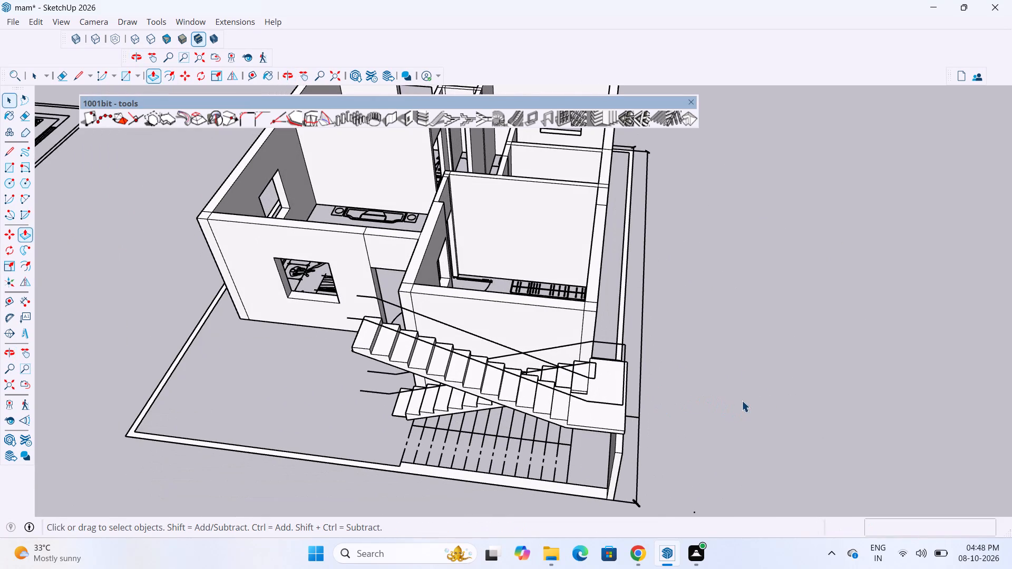
key("space")
left_click(733, 392)
scroll(726, 427, "up", 2)
middle_click_drag(672, 399, 635, 336)
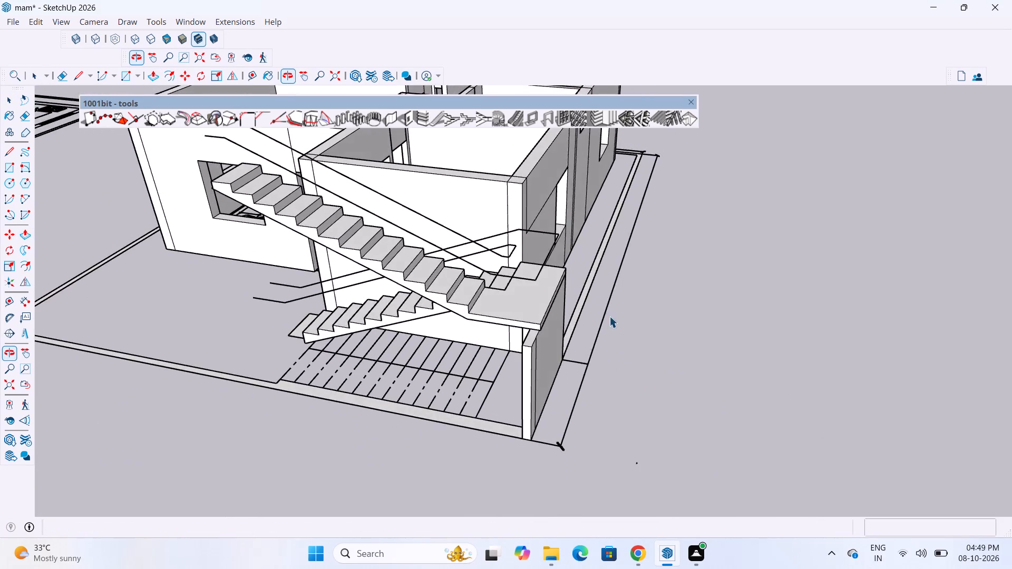
scroll(531, 335, "up", 9)
scroll(568, 298, "down", 10)
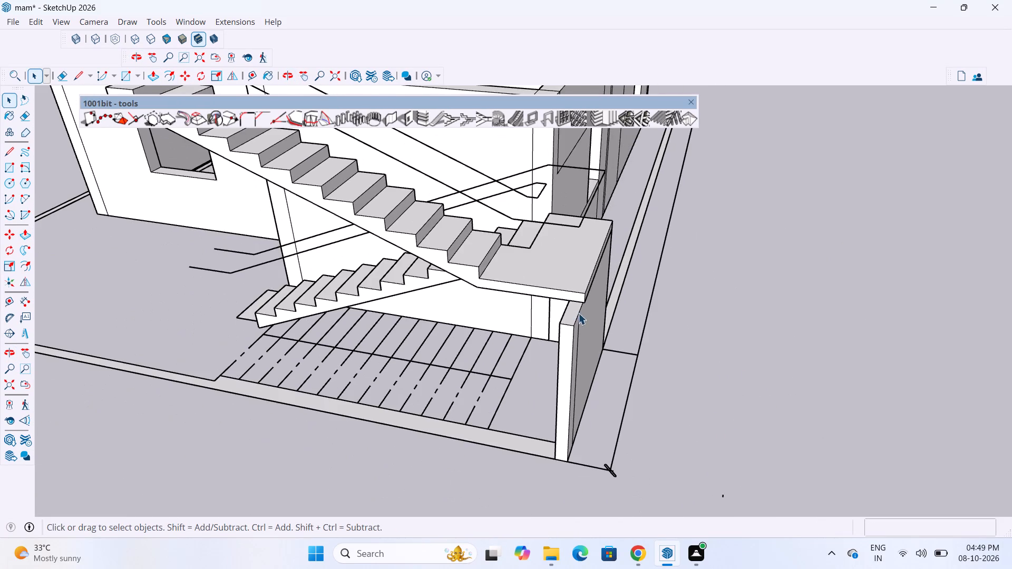
middle_click_drag(577, 313, 415, 379)
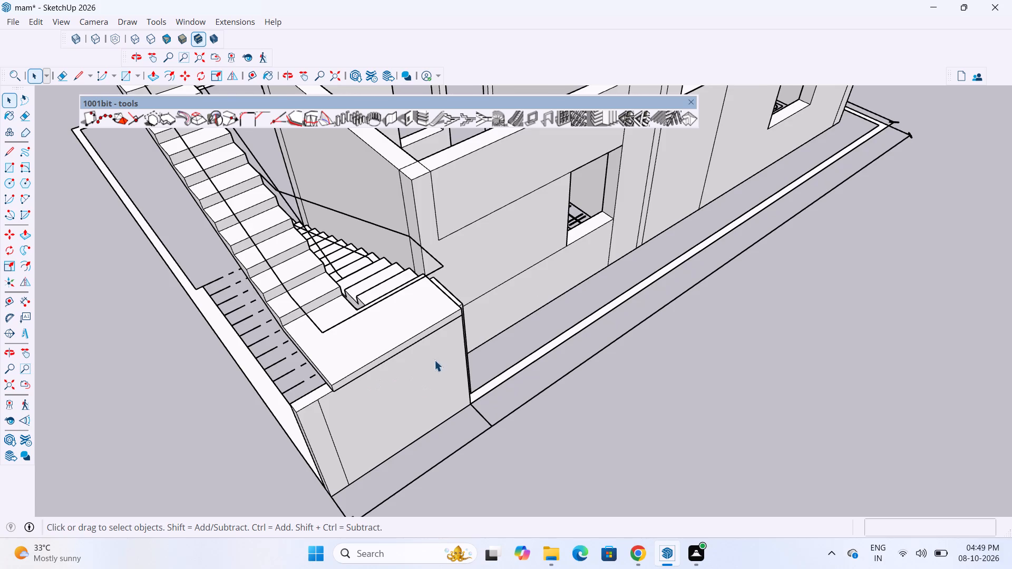
scroll(434, 360, "down", 7)
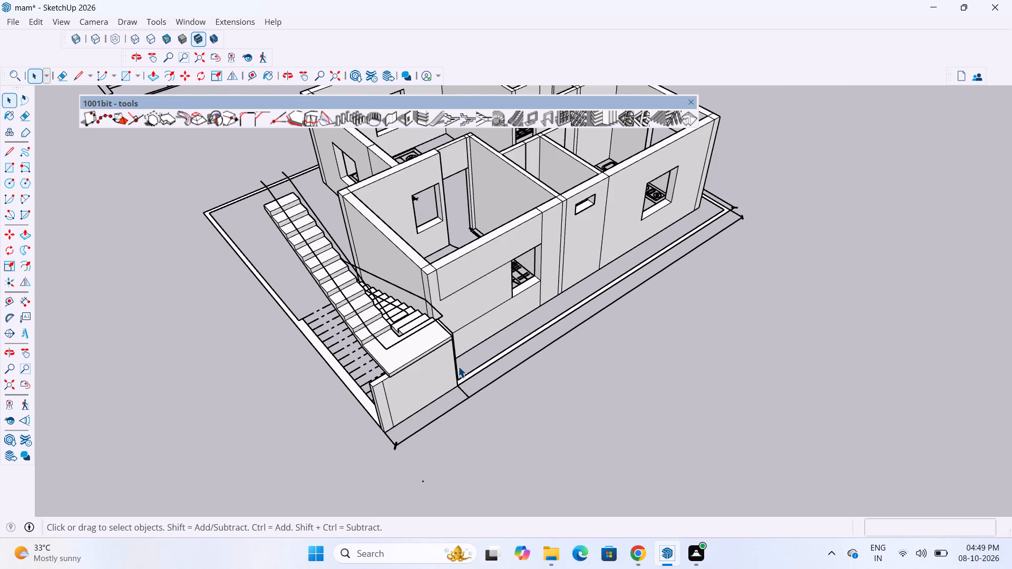
scroll(458, 366, "down", 3)
middle_click_drag(431, 365, 598, 334)
scroll(546, 385, "up", 2)
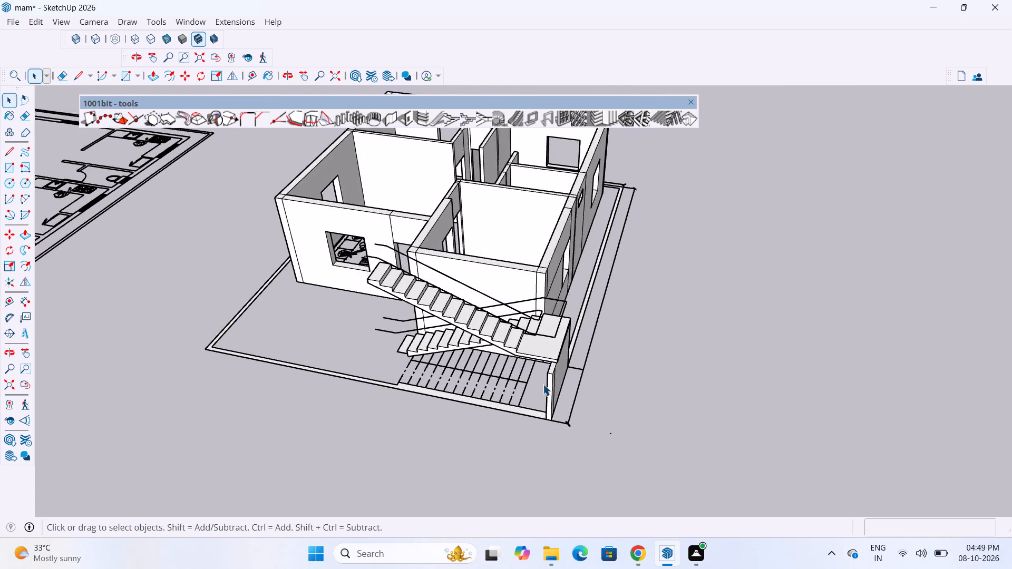
scroll(543, 384, "up", 6)
middle_click_drag(568, 374, 626, 387)
scroll(593, 452, "up", 3)
scroll(576, 461, "down", 10)
scroll(632, 428, "up", 12)
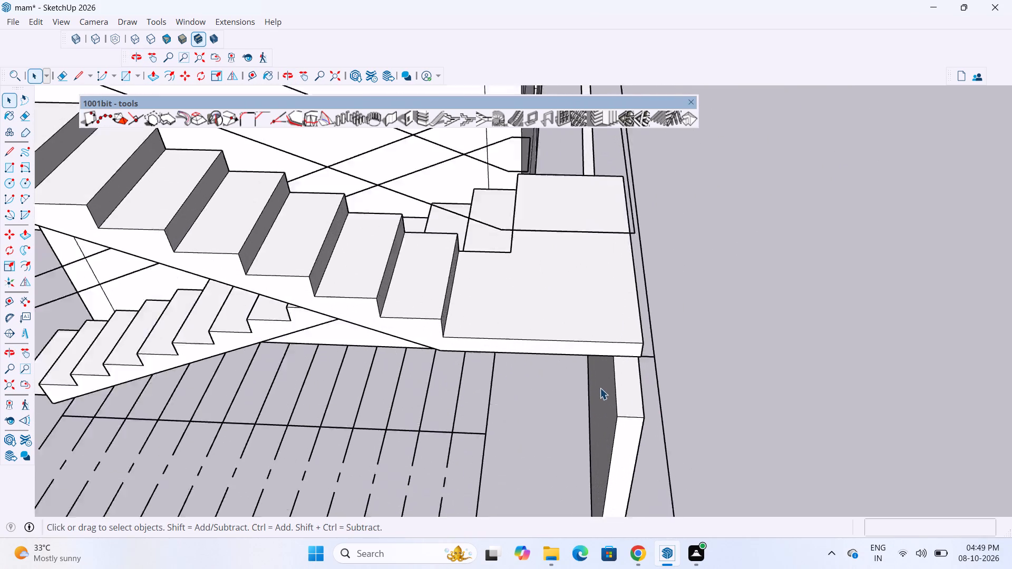
scroll(602, 377, "down", 5)
scroll(605, 394, "up", 1)
middle_click_drag(611, 390, 640, 379)
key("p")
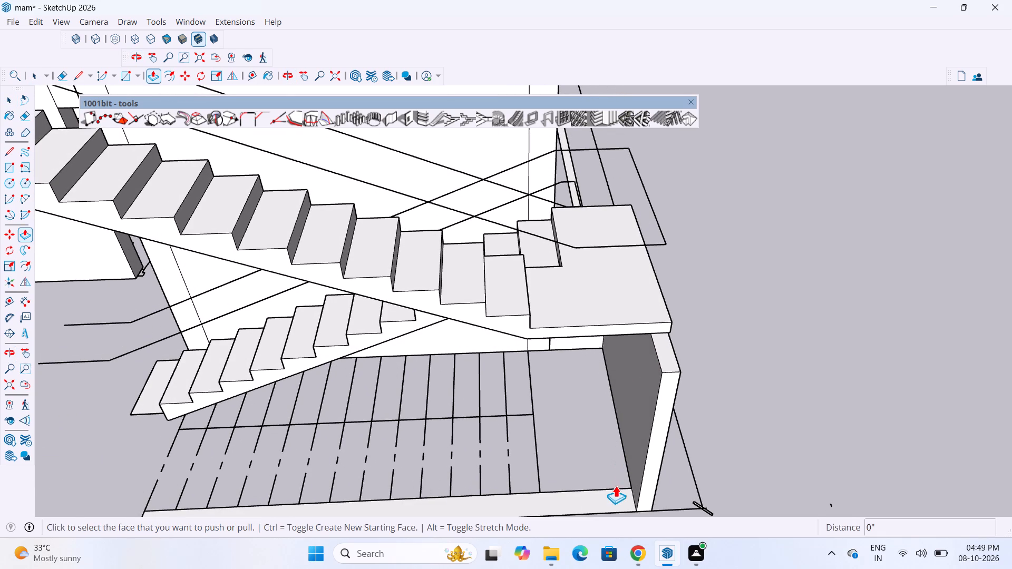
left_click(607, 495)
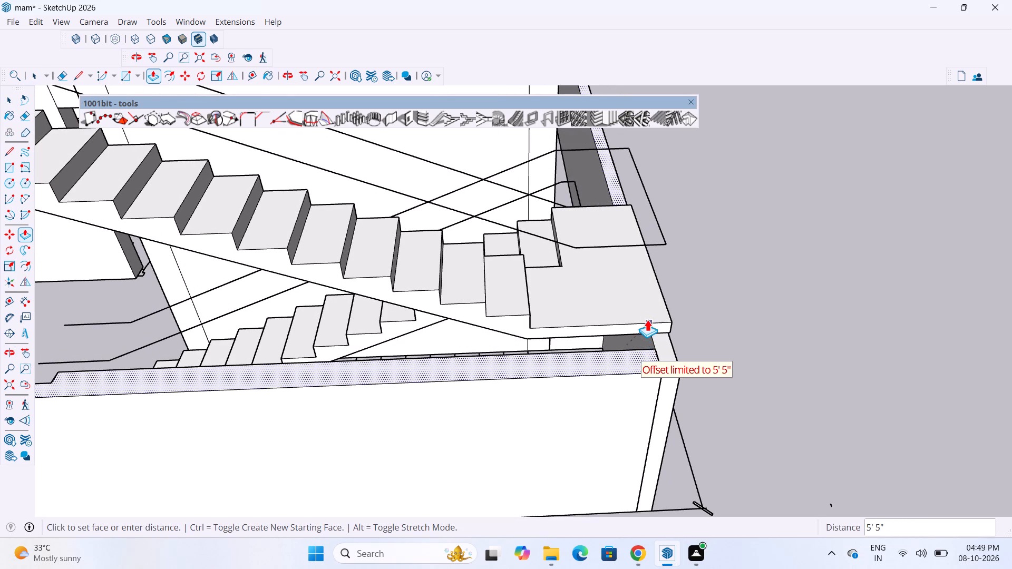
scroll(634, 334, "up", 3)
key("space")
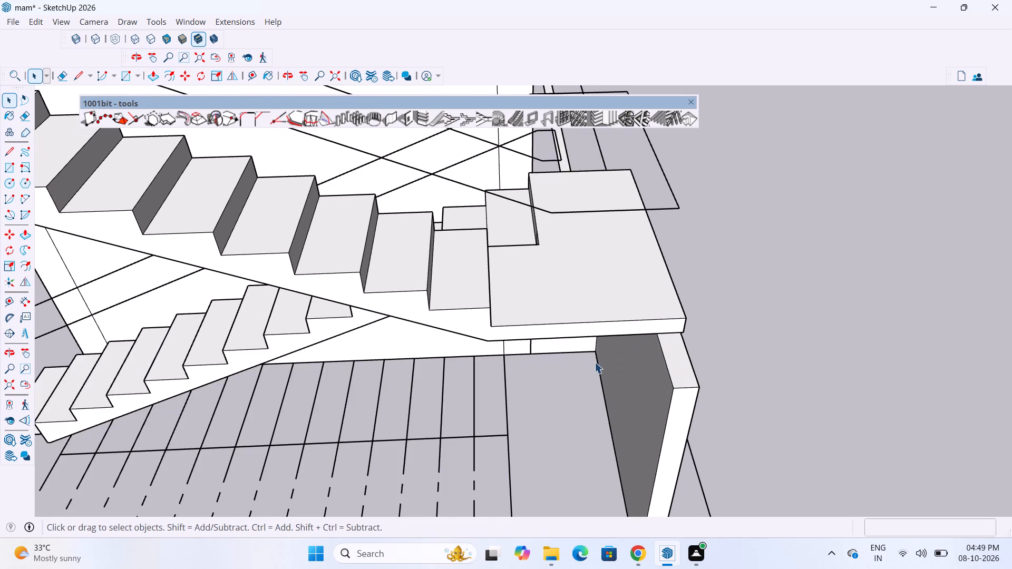
Delete the boundary strip's ground face that runs past the stair and around the plot.
scroll(605, 352, "down", 3)
left_click(578, 497)
scroll(598, 460, "down", 5)
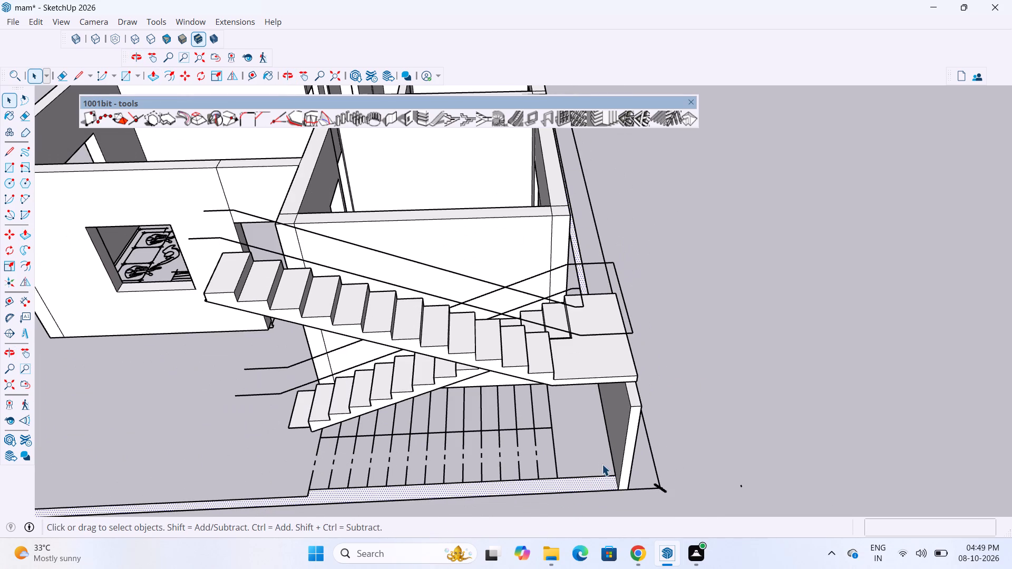
scroll(596, 440, "down", 5)
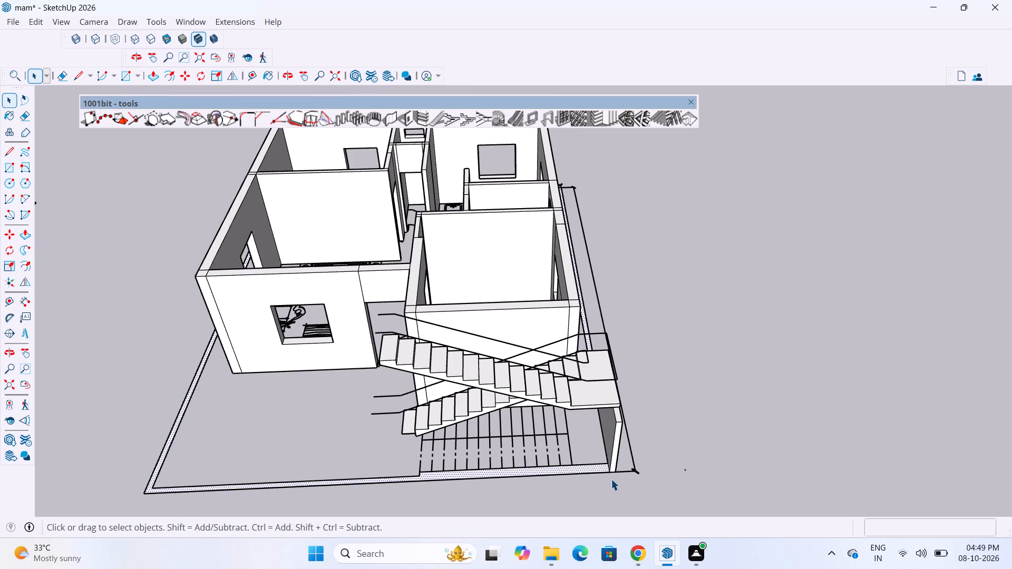
key("Delete")
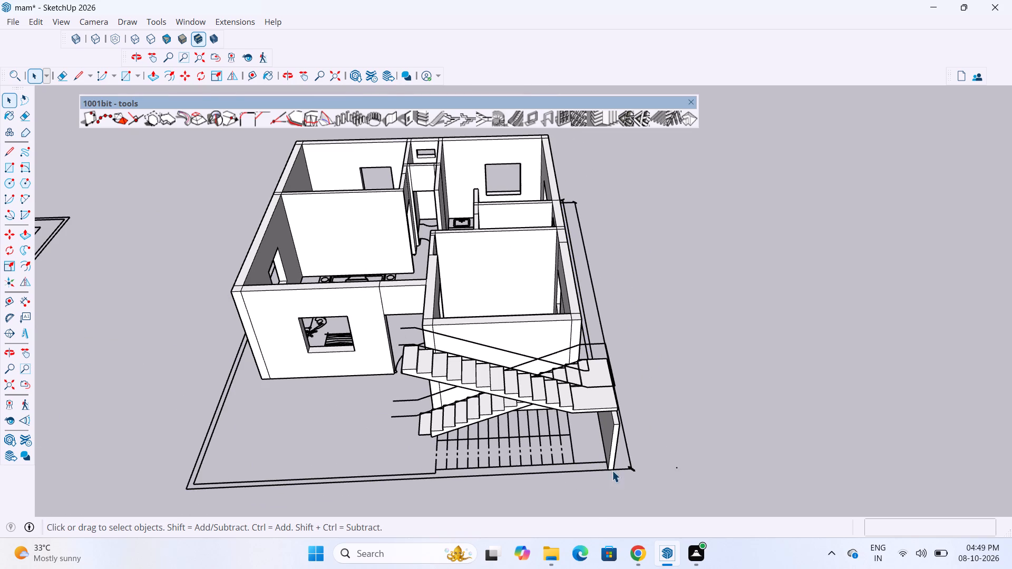
Look over the house's rooms, windows, staircase and plot boundary from above.
scroll(612, 470, "up", 8)
scroll(582, 449, "down", 10)
middle_click_drag(604, 449, 629, 472)
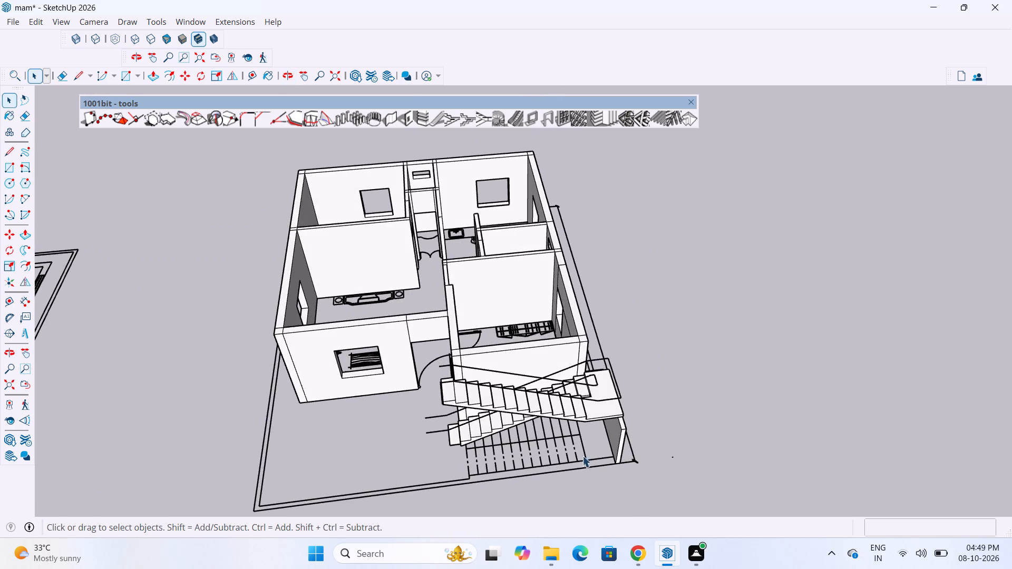
scroll(581, 457, "down", 5)
scroll(601, 449, "up", 4)
scroll(517, 378, "down", 4)
scroll(379, 315, "up", 8)
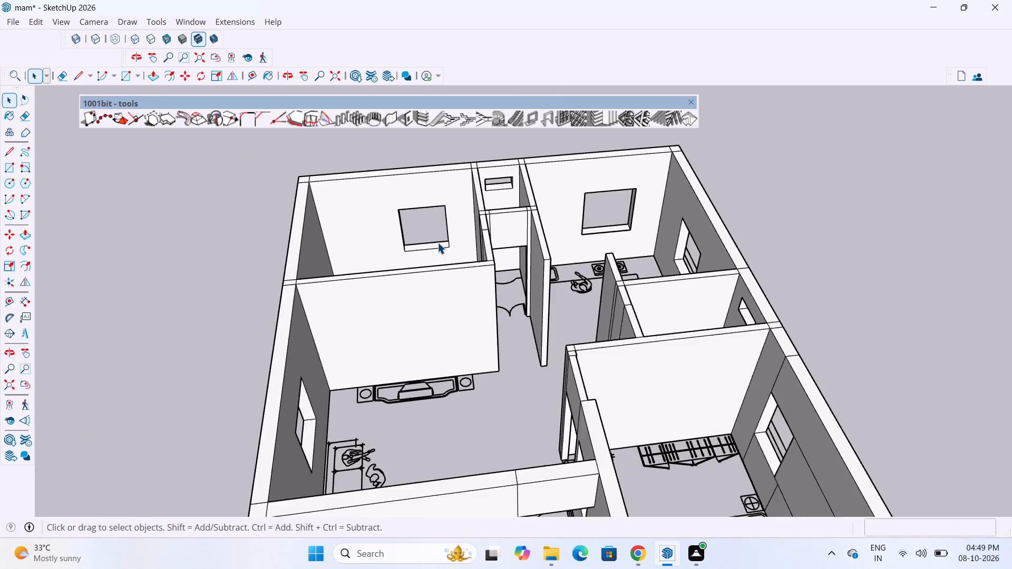
scroll(437, 242, "up", 4)
scroll(451, 240, "down", 6)
middle_click_drag(447, 266, 373, 333)
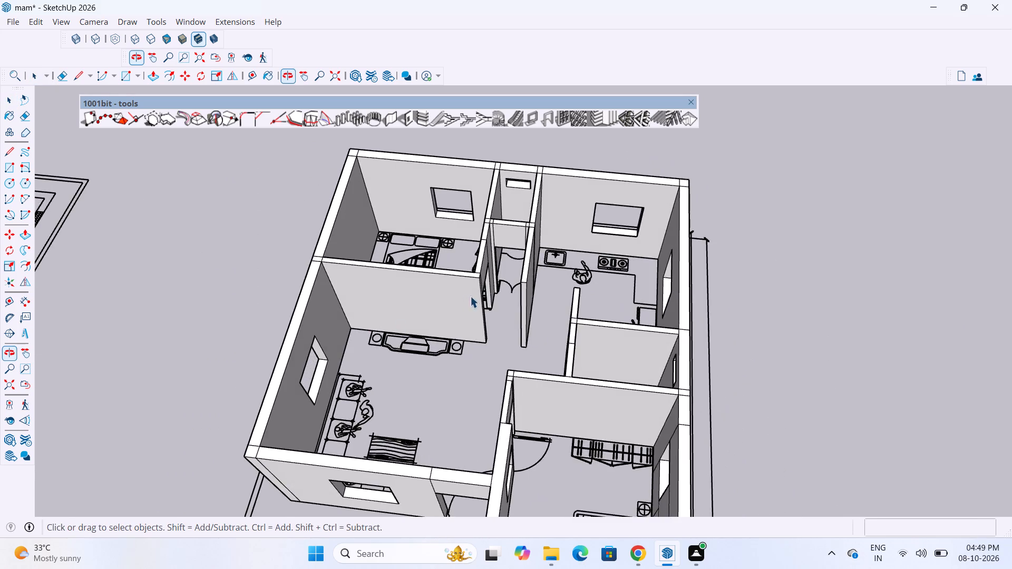
scroll(472, 300, "down", 5)
scroll(466, 252, "up", 7)
scroll(443, 244, "down", 7)
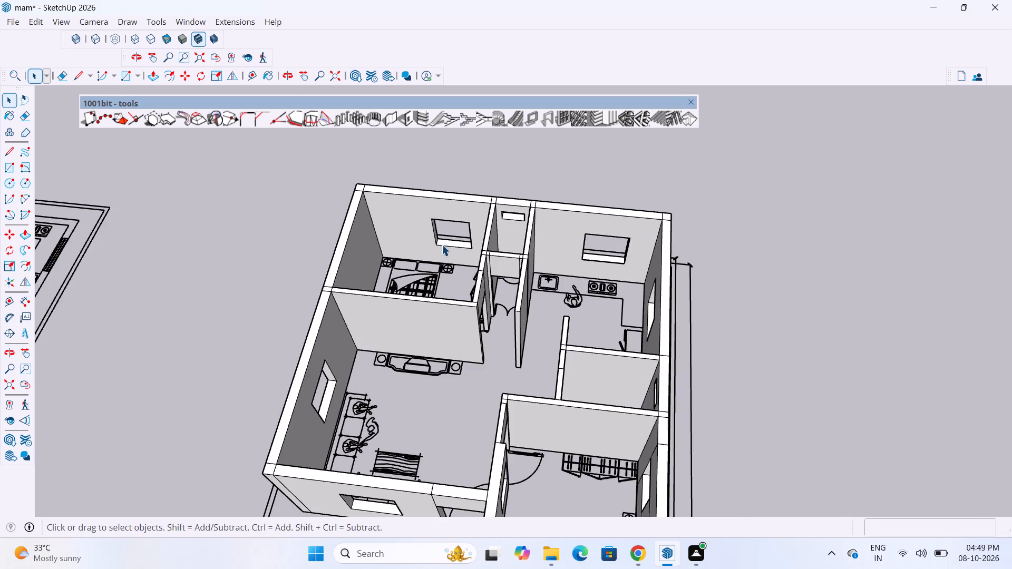
scroll(442, 244, "down", 3)
scroll(424, 321, "down", 4)
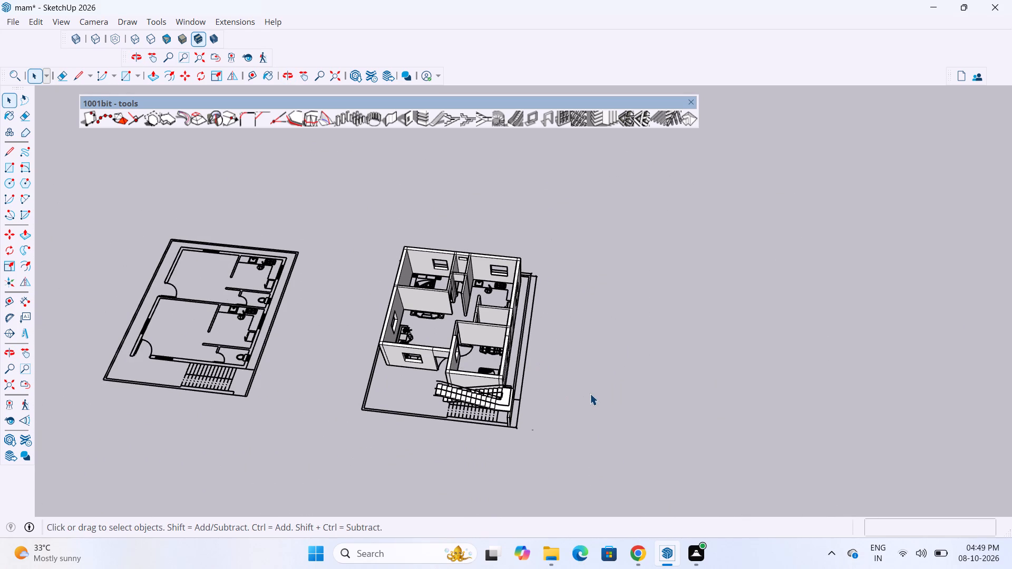
Examine where the stair landing meets the short gap wall and the house corner.
scroll(522, 407, "up", 7)
middle_click_drag(437, 419, 714, 387)
scroll(558, 305, "up", 14)
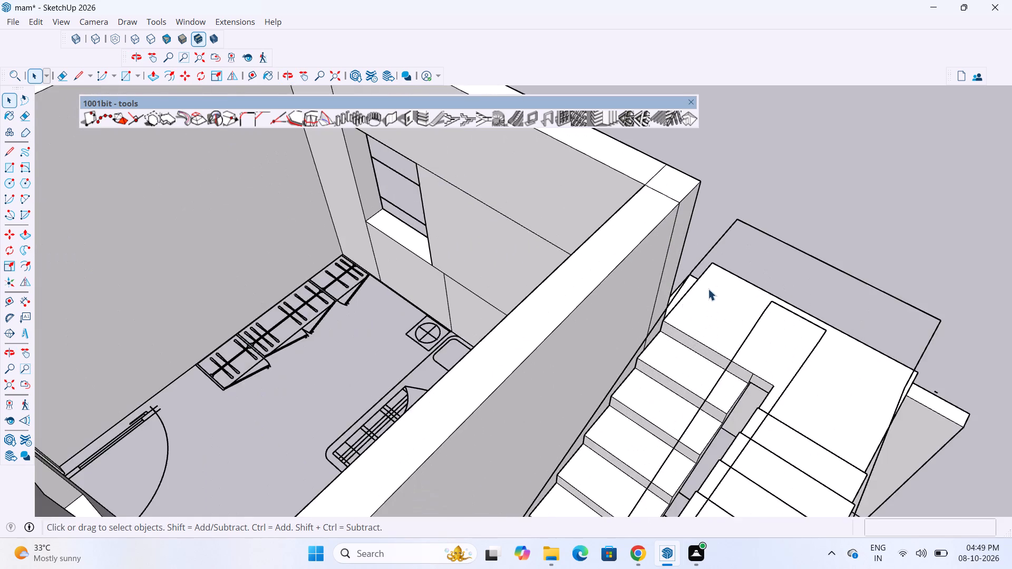
scroll(708, 289, "up", 6)
middle_click_drag(693, 334, 524, 323)
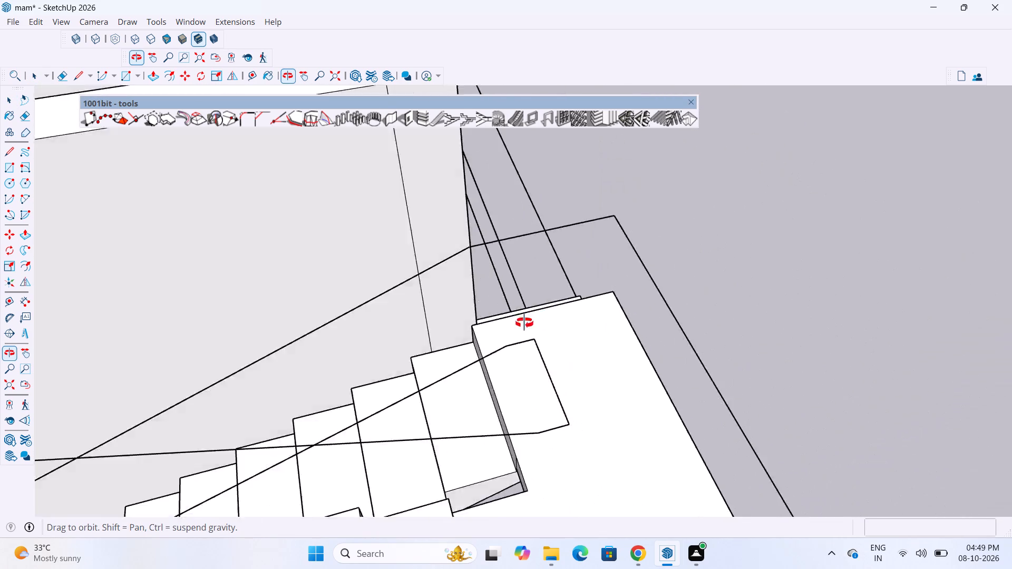
middle_click_drag(524, 323, 455, 321)
scroll(451, 320, "up", 1)
scroll(441, 330, "down", 10)
middle_click_drag(501, 330, 329, 379)
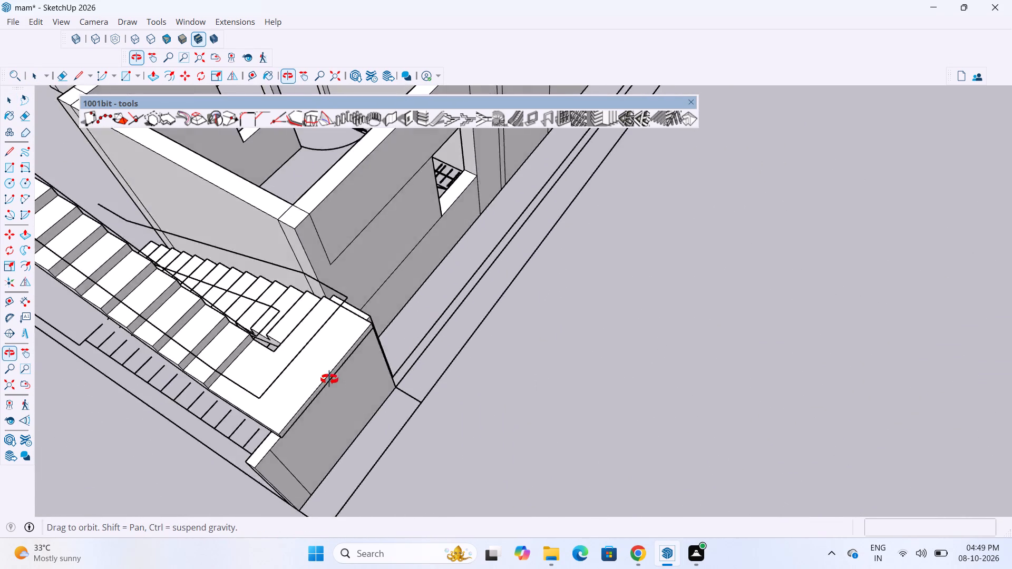
middle_click_drag(329, 379, 232, 407)
scroll(289, 204, "up", 10)
middle_click_drag(435, 318, 309, 339)
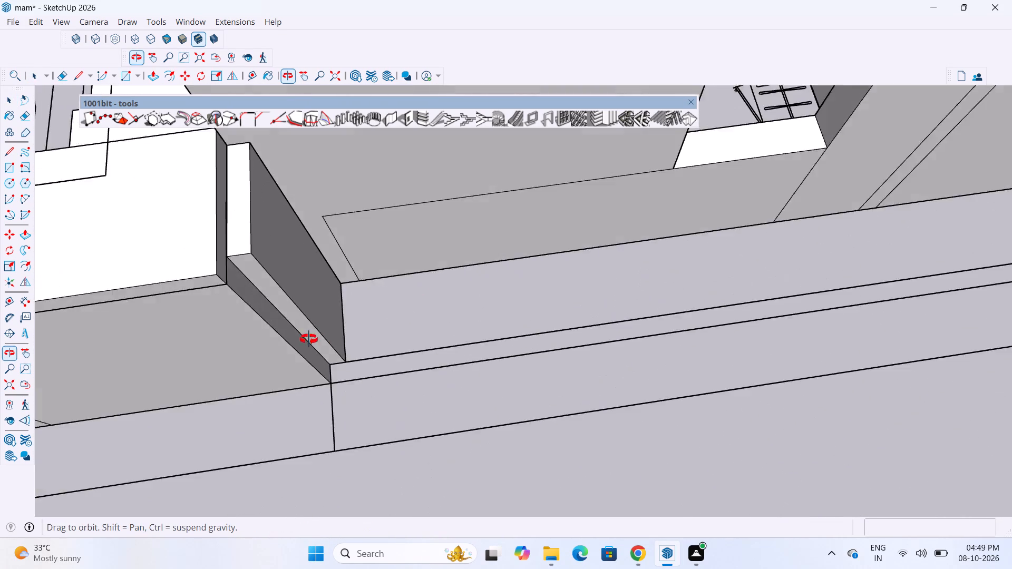
middle_click_drag(309, 339, 311, 292)
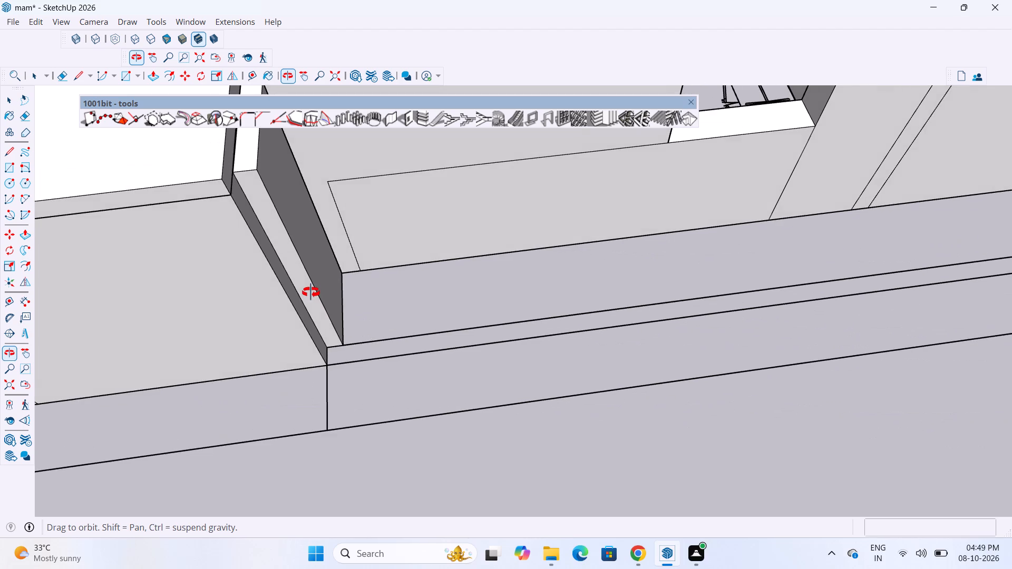
middle_click_drag(311, 292, 322, 292)
scroll(300, 305, "down", 8)
scroll(257, 259, "up", 9)
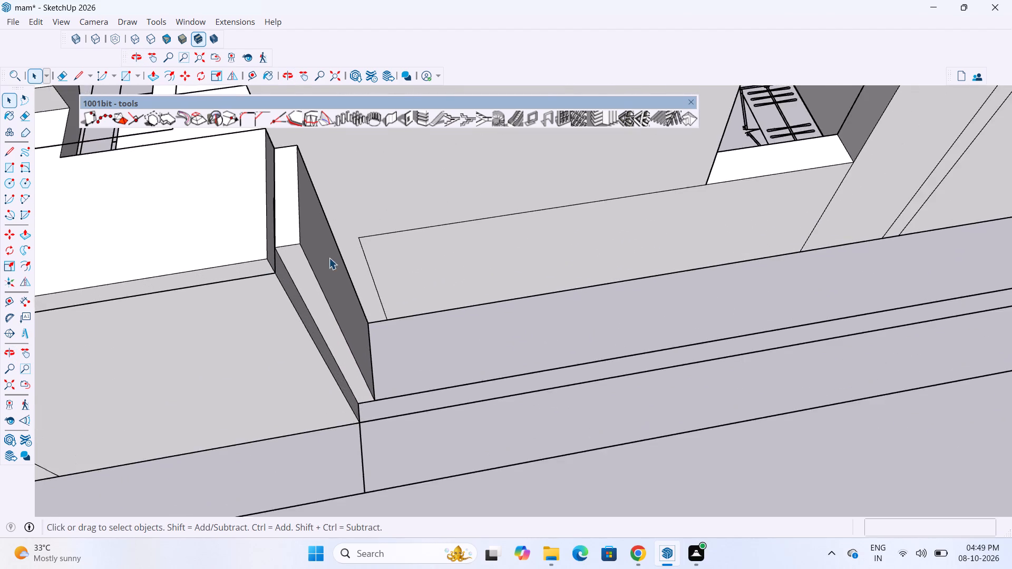
scroll(306, 253, "up", 5)
middle_click_drag(293, 261, 207, 299)
Examine the narrow gap wall under the stair landing and the staircase side of the house from several directions.
left_click(260, 209)
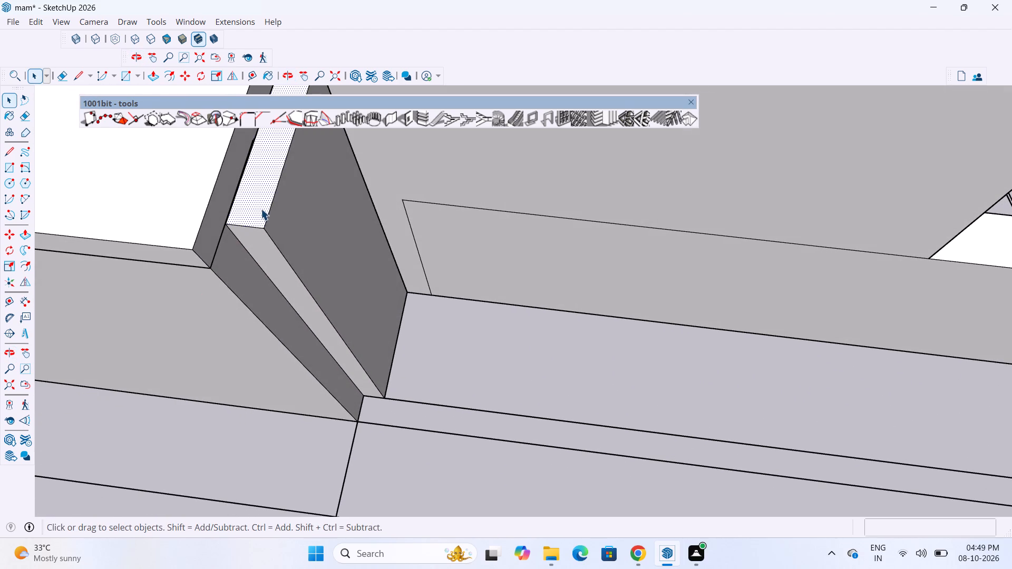
scroll(367, 344, "down", 3)
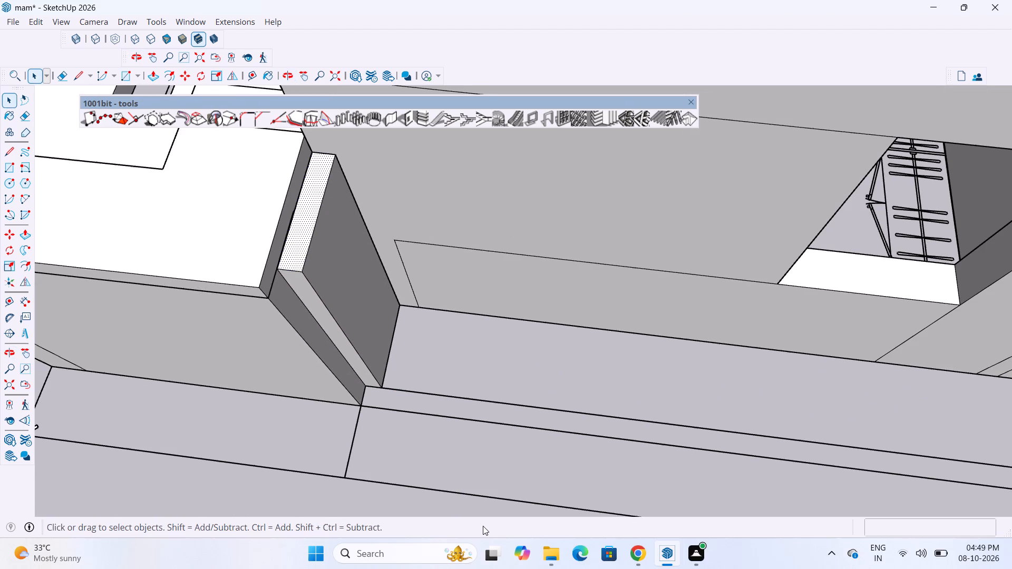
scroll(483, 526, "down", 4)
scroll(205, 320, "up", 3)
scroll(351, 308, "down", 4)
scroll(366, 302, "up", 3)
middle_click_drag(378, 263, 407, 203)
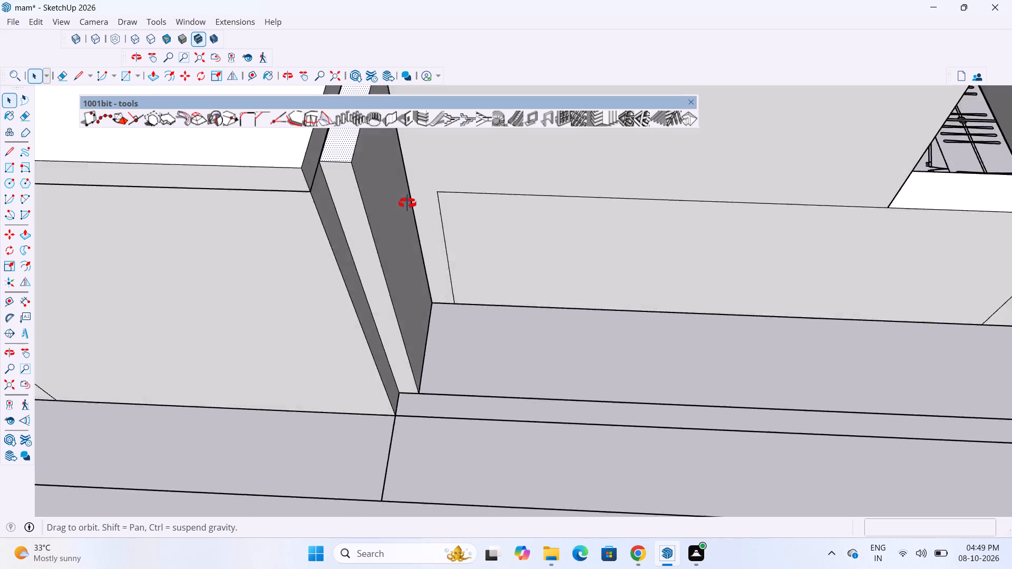
middle_click_drag(407, 203, 925, 192)
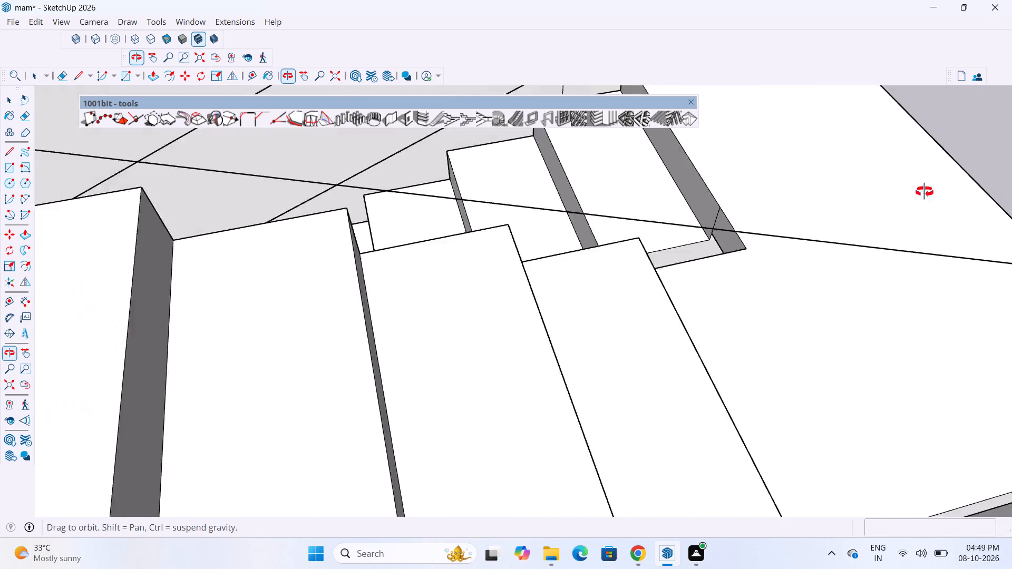
middle_click_drag(925, 192, 836, 102)
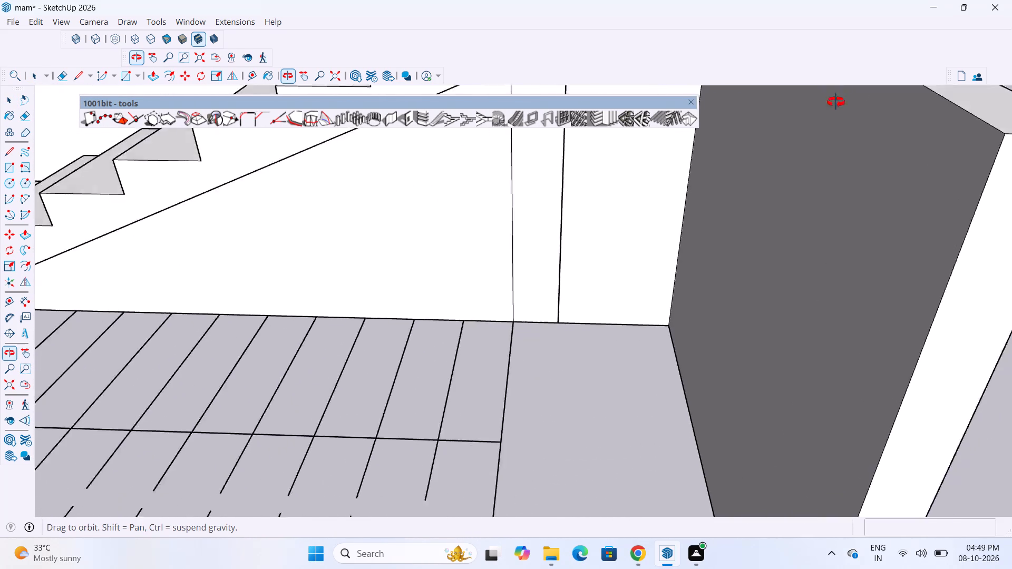
middle_click_drag(836, 102, 339, 269)
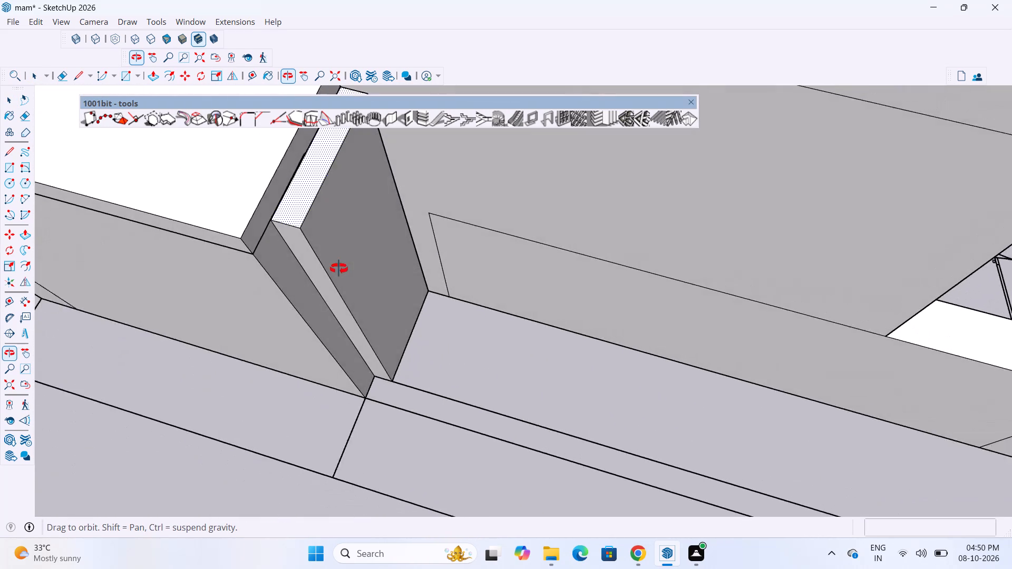
middle_click_drag(339, 269, 452, 240)
scroll(624, 253, "down", 9)
middle_click_drag(529, 293, 795, 235)
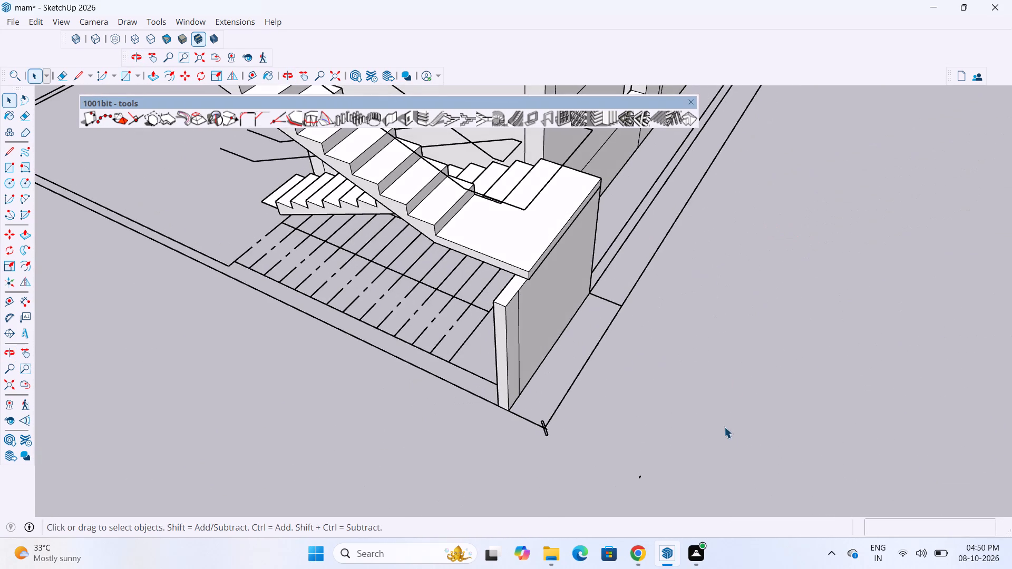
left_click(724, 427)
middle_click_drag(546, 222, 711, 144)
scroll(617, 220, "up", 3)
scroll(644, 269, "down", 8)
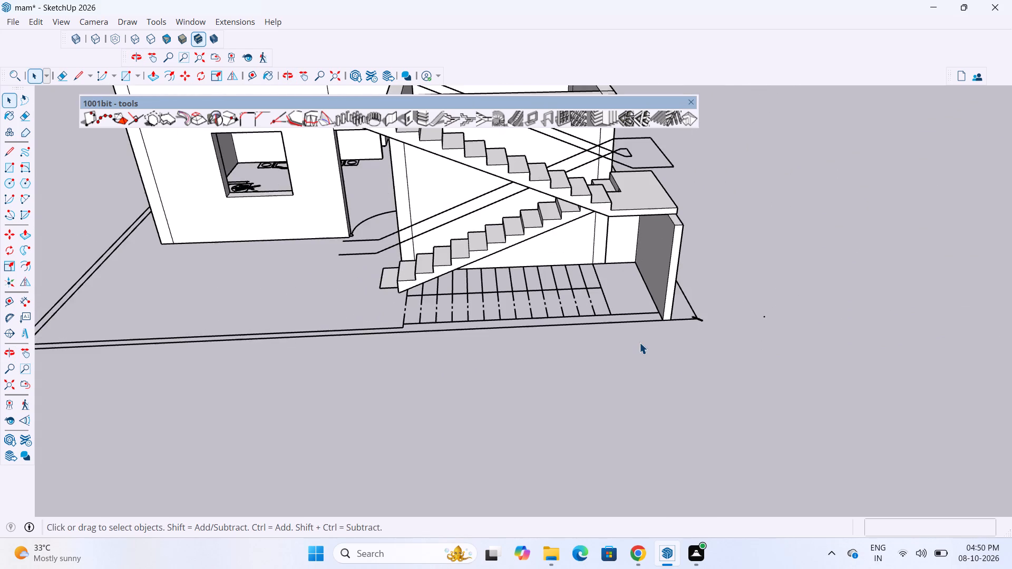
scroll(642, 341, "down", 9)
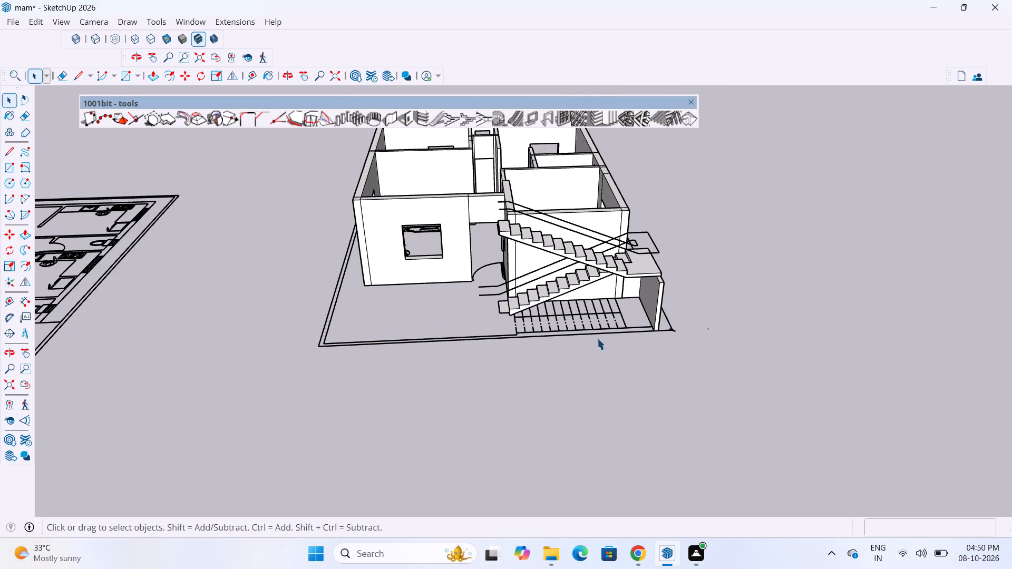
scroll(492, 425, "down", 4)
scroll(563, 329, "up", 7)
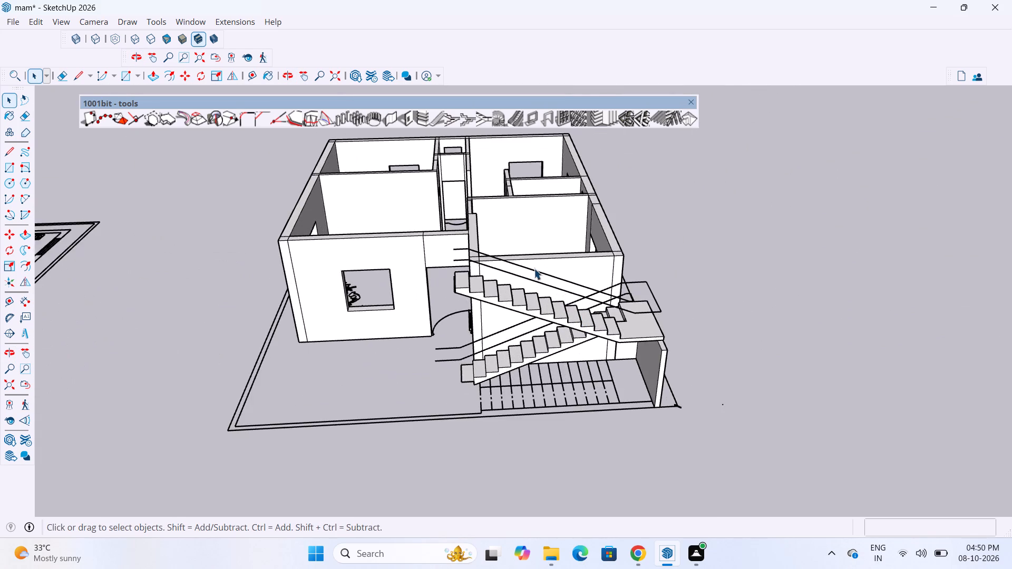
Look over the rooms from above and examine the window openings in the bedroom, bathroom and kitchen walls.
middle_click_drag(531, 264, 475, 379)
scroll(483, 388, "down", 9)
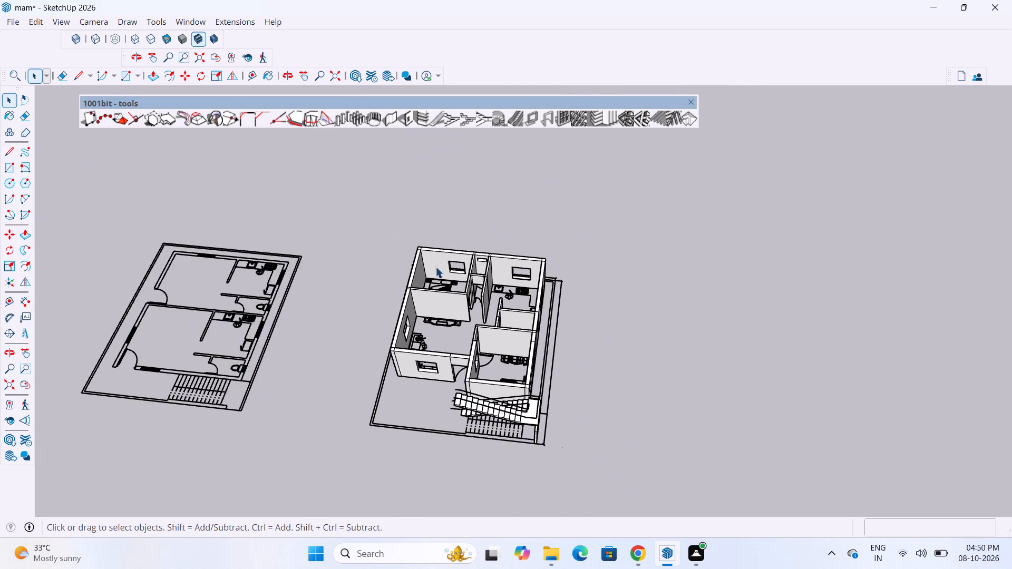
scroll(426, 256, "up", 15)
scroll(376, 265, "down", 7)
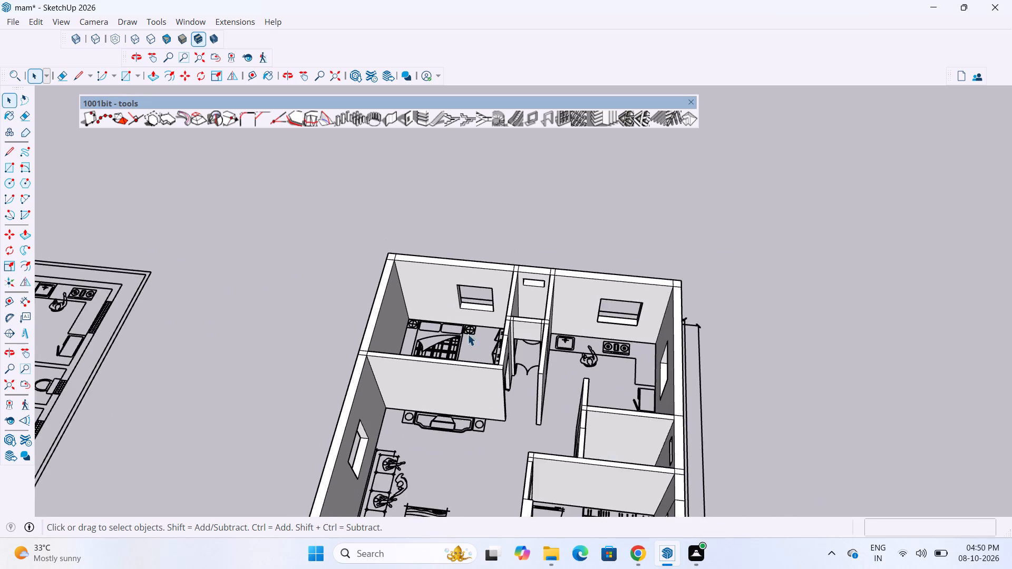
scroll(468, 334, "up", 7)
scroll(445, 344, "down", 9)
scroll(506, 397, "up", 8)
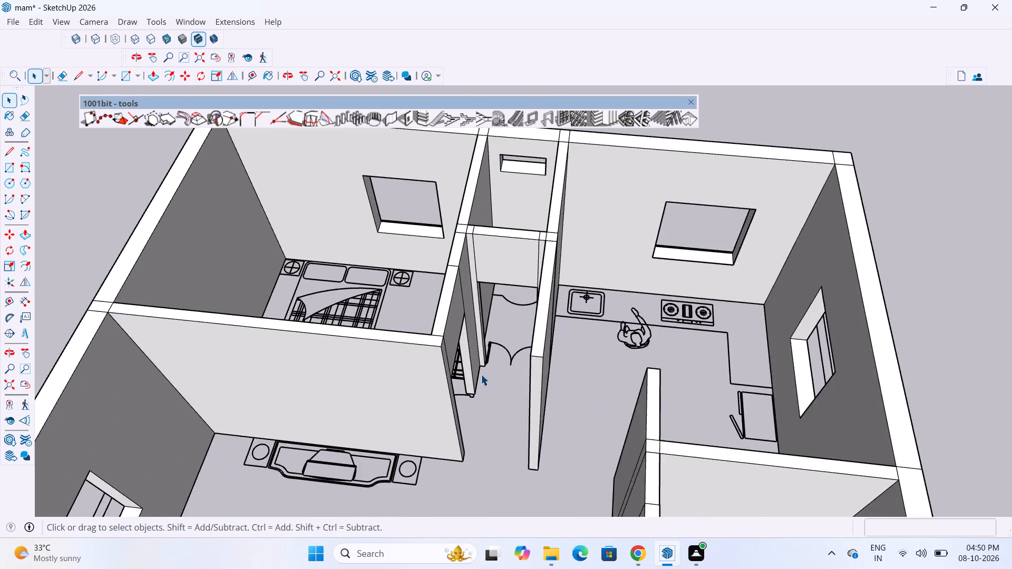
scroll(481, 374, "up", 3)
scroll(381, 326, "down", 8)
scroll(337, 316, "down", 3)
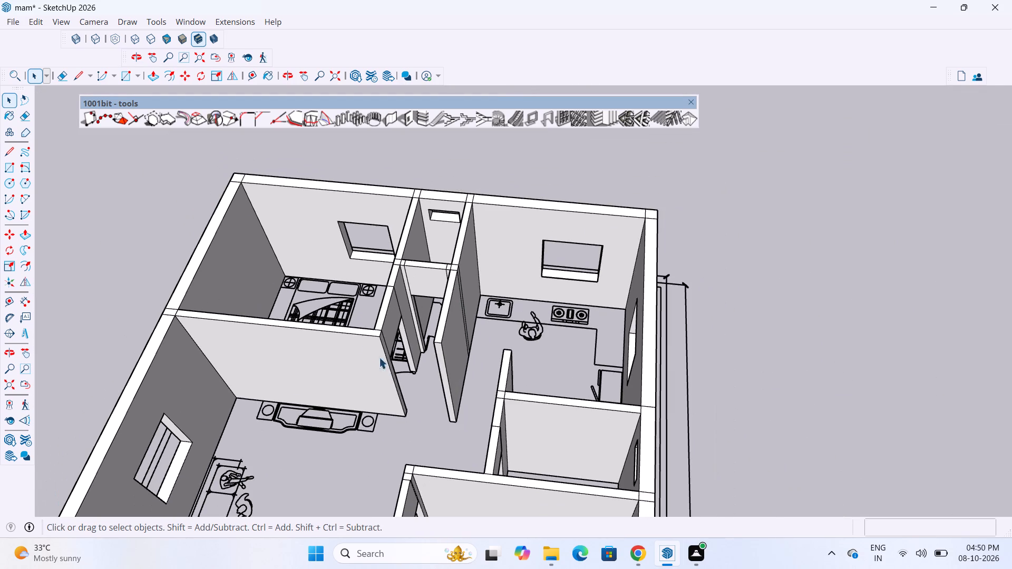
middle_click_drag(352, 304, 411, 312)
scroll(321, 335, "up", 8)
scroll(431, 317, "down", 8)
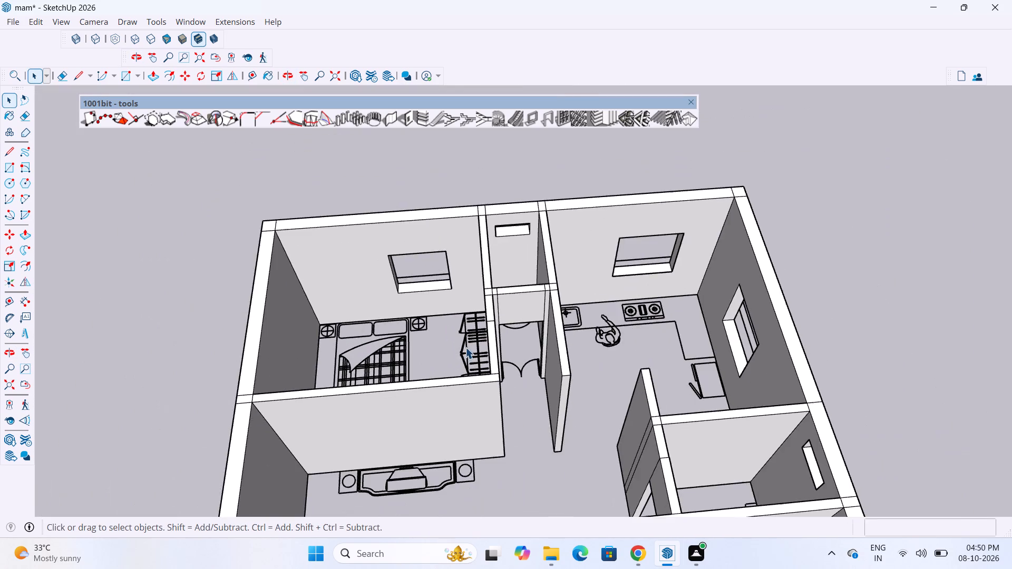
middle_click_drag(462, 349, 429, 387)
scroll(406, 271, "up", 12)
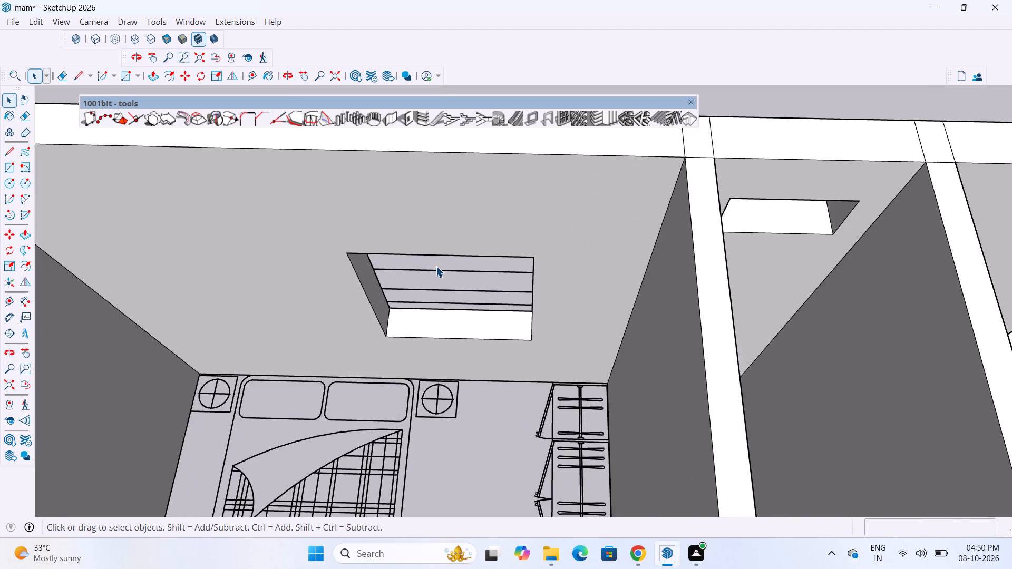
scroll(436, 266, "up", 3)
scroll(453, 379, "down", 15)
middle_click_drag(537, 336, 157, 352)
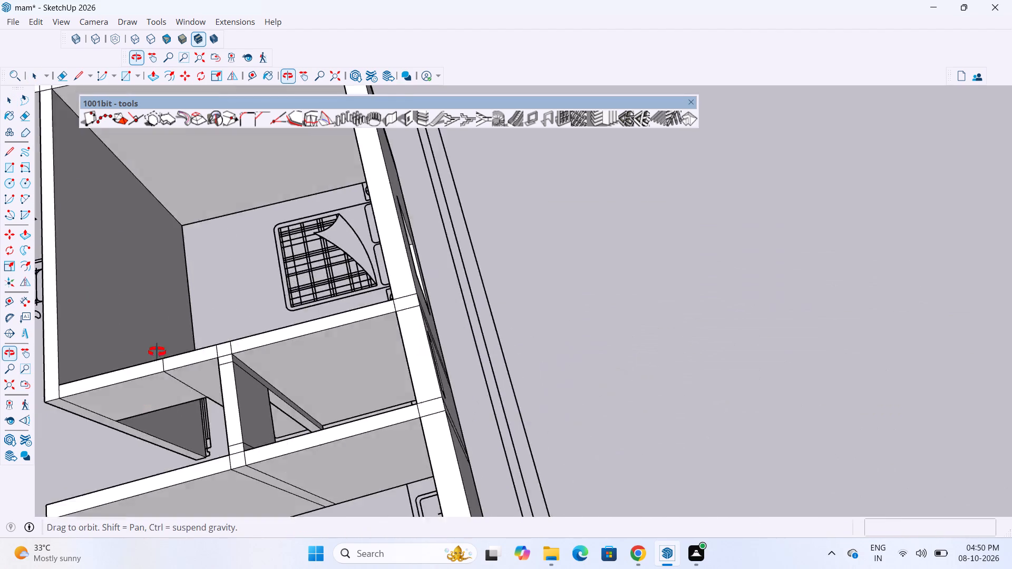
middle_click_drag(157, 352, 563, 239)
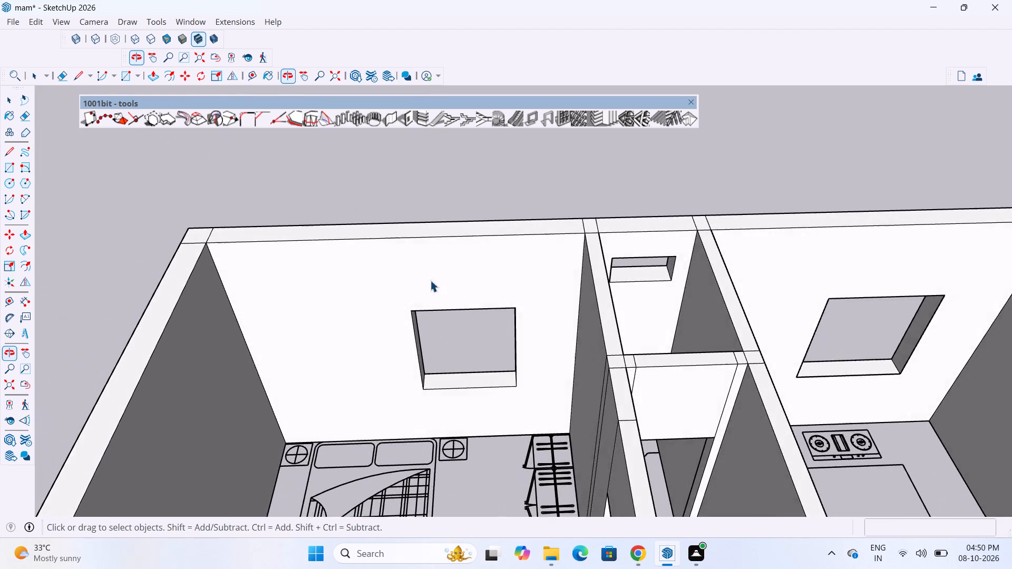
scroll(394, 318, "down", 20)
scroll(394, 318, "down", 1)
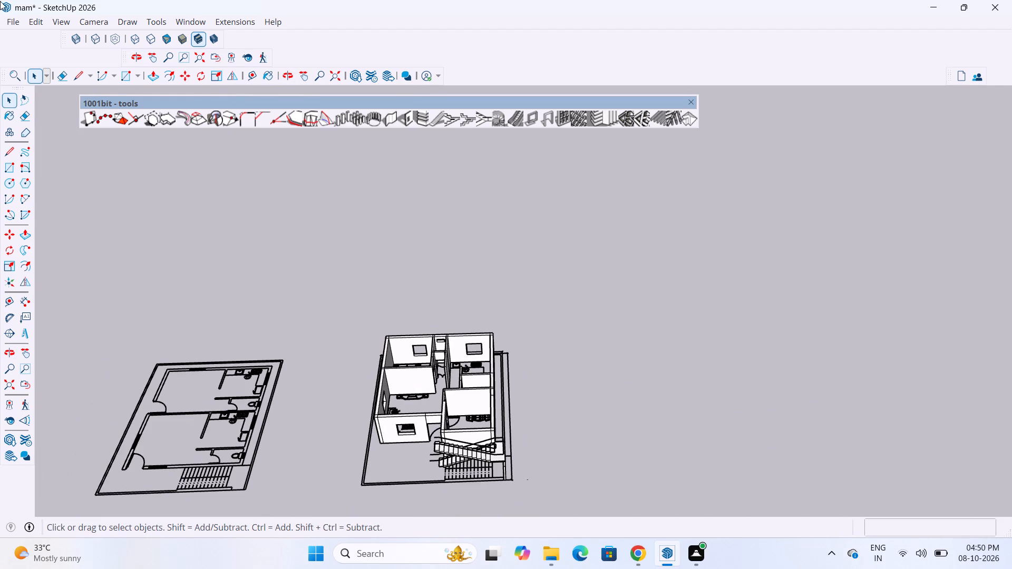
Import the Slide+Window+5' model from Downloads and place it on open ground beside the house's kitchen side.
left_click(6, 21)
left_click(82, 203)
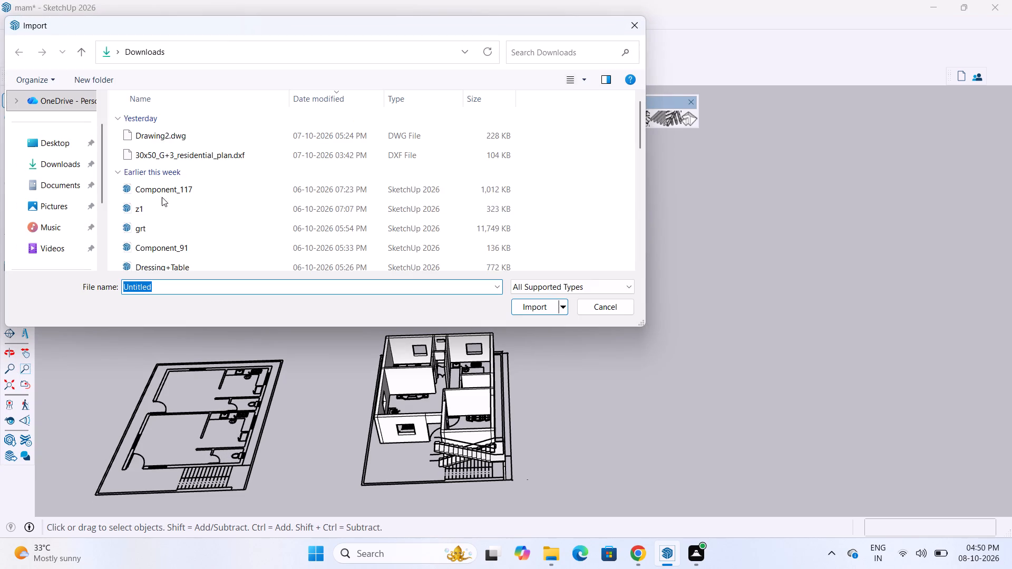
scroll(260, 200, "down", 4)
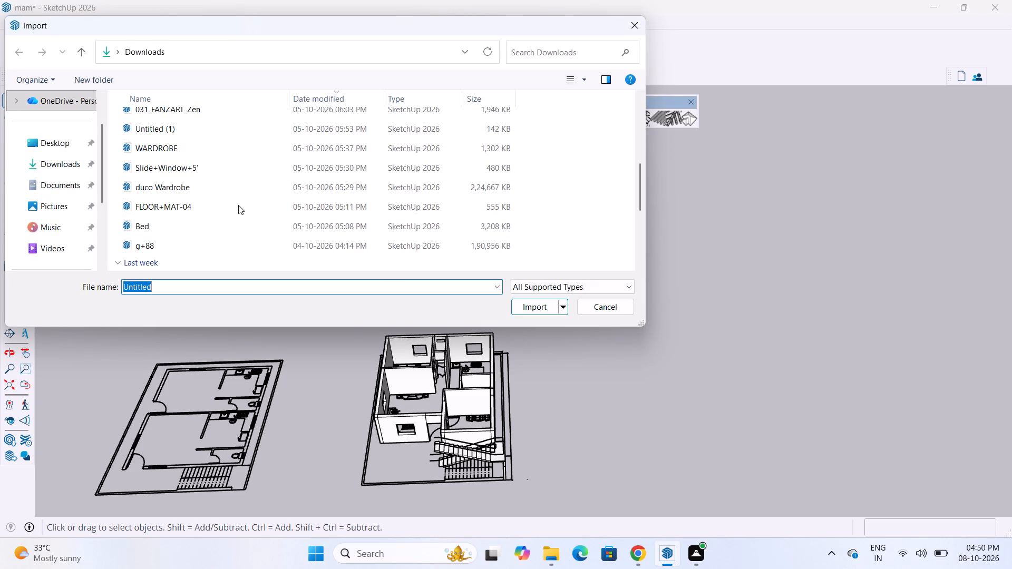
left_click(235, 169)
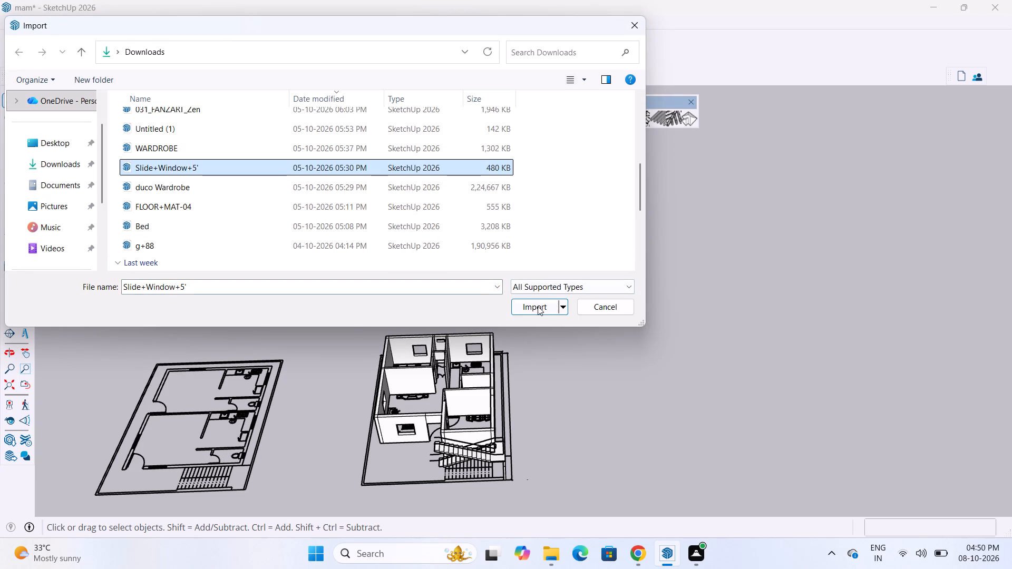
left_click(538, 306)
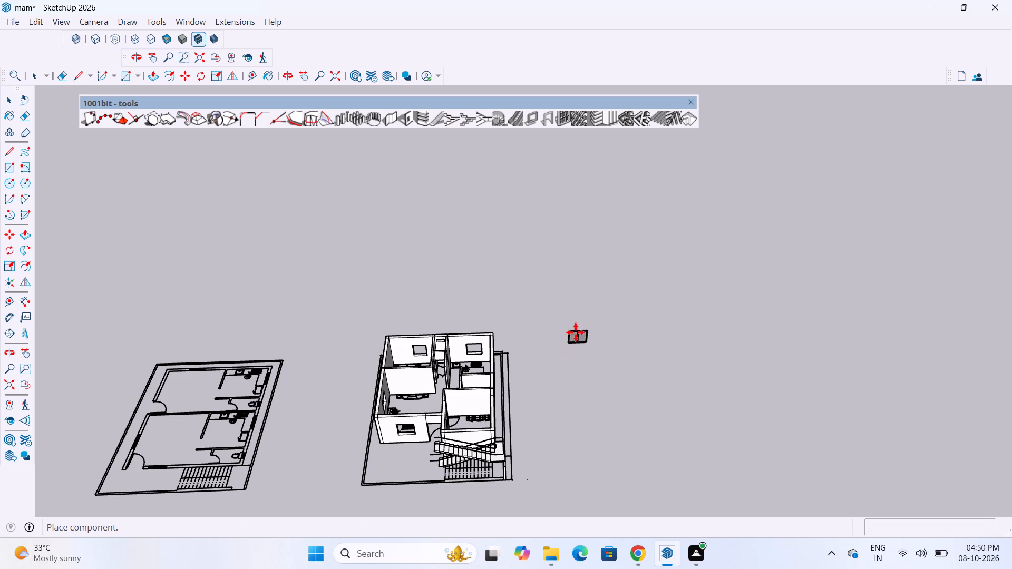
scroll(572, 366, "up", 12)
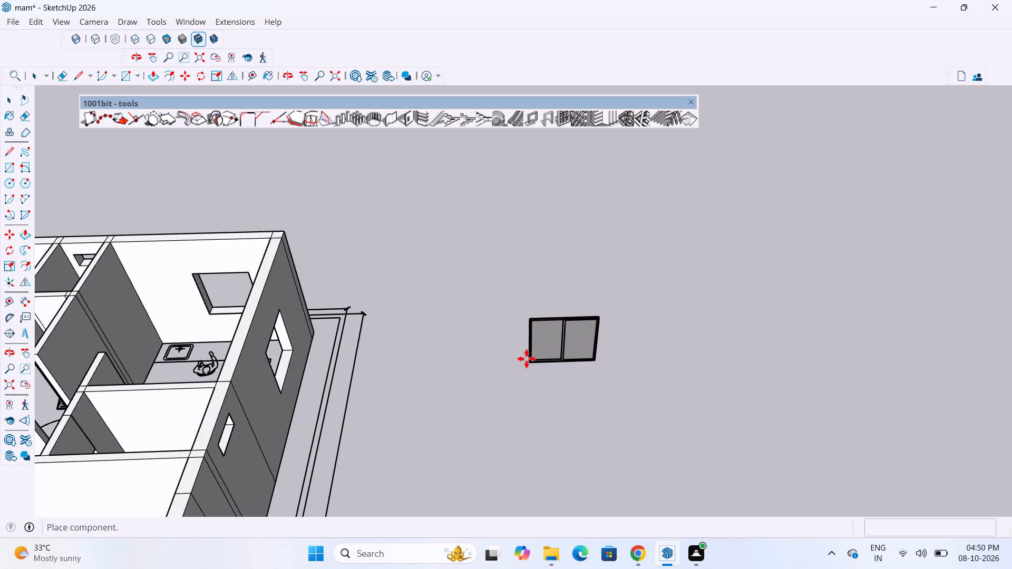
left_click(517, 354)
scroll(596, 346, "up", 8)
key("space")
key("space")
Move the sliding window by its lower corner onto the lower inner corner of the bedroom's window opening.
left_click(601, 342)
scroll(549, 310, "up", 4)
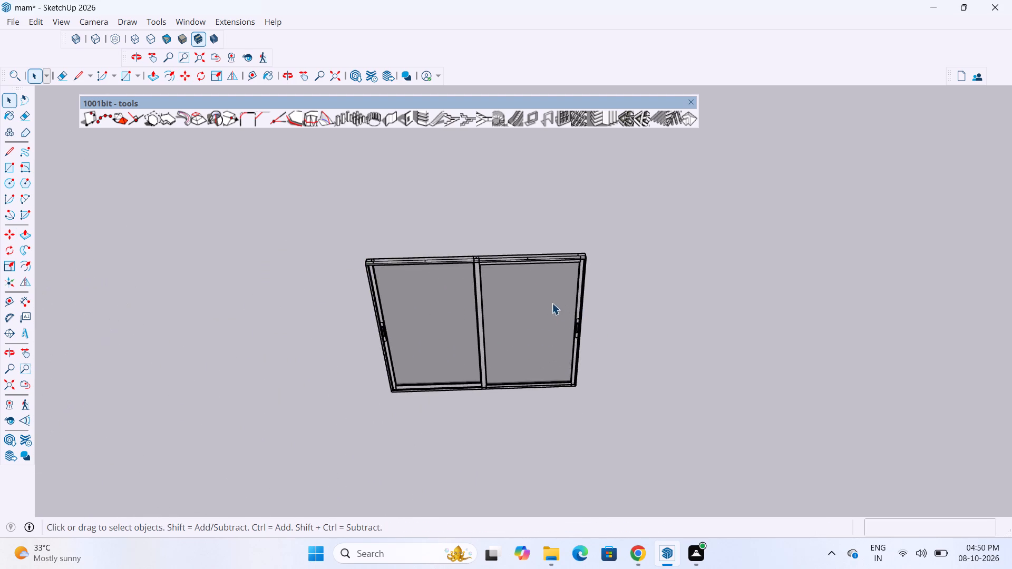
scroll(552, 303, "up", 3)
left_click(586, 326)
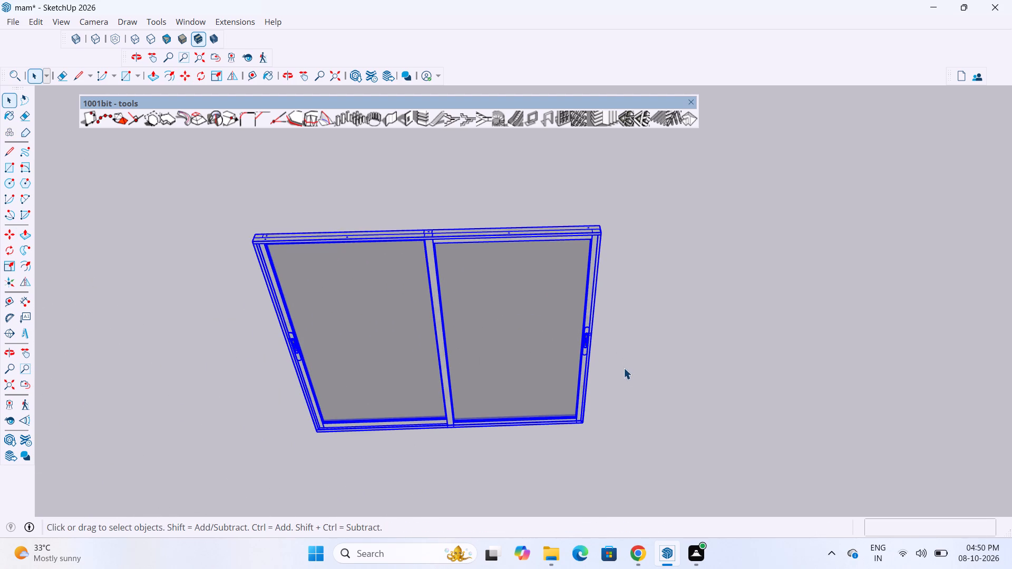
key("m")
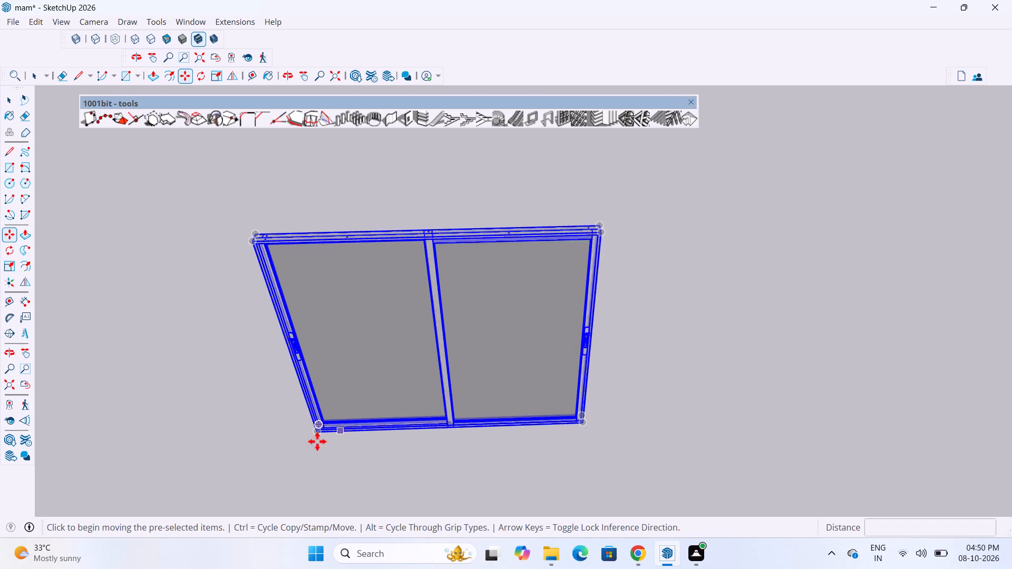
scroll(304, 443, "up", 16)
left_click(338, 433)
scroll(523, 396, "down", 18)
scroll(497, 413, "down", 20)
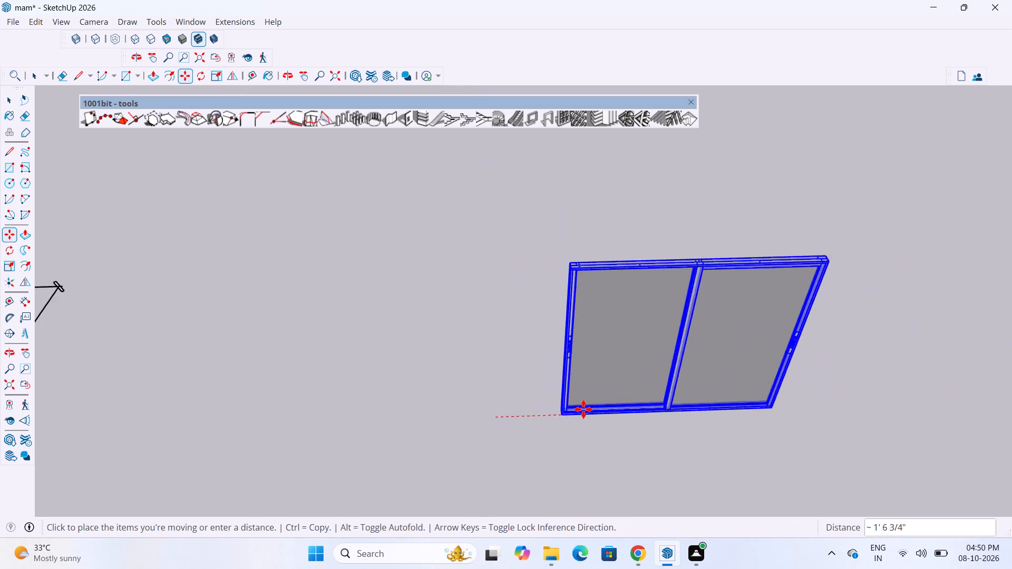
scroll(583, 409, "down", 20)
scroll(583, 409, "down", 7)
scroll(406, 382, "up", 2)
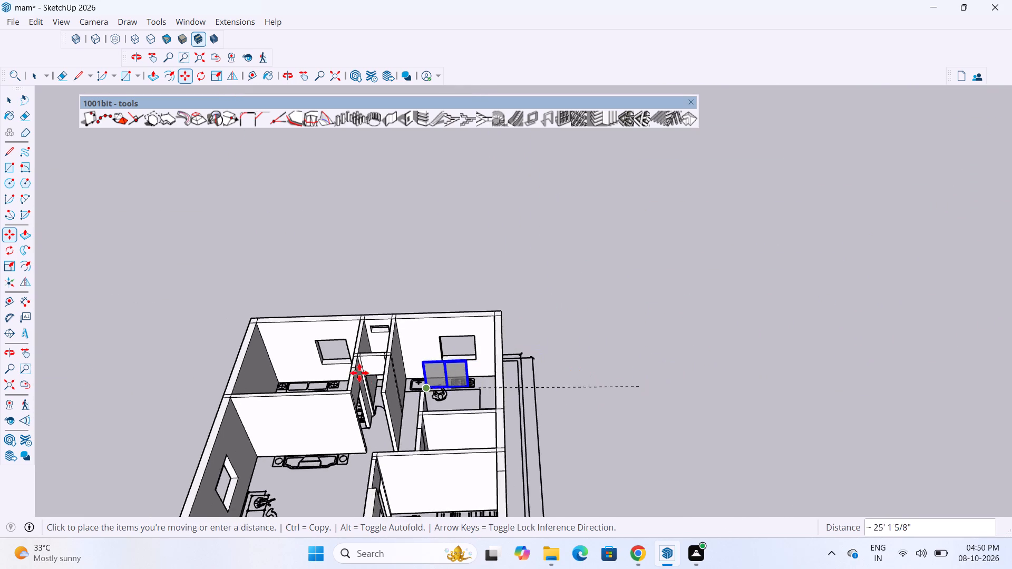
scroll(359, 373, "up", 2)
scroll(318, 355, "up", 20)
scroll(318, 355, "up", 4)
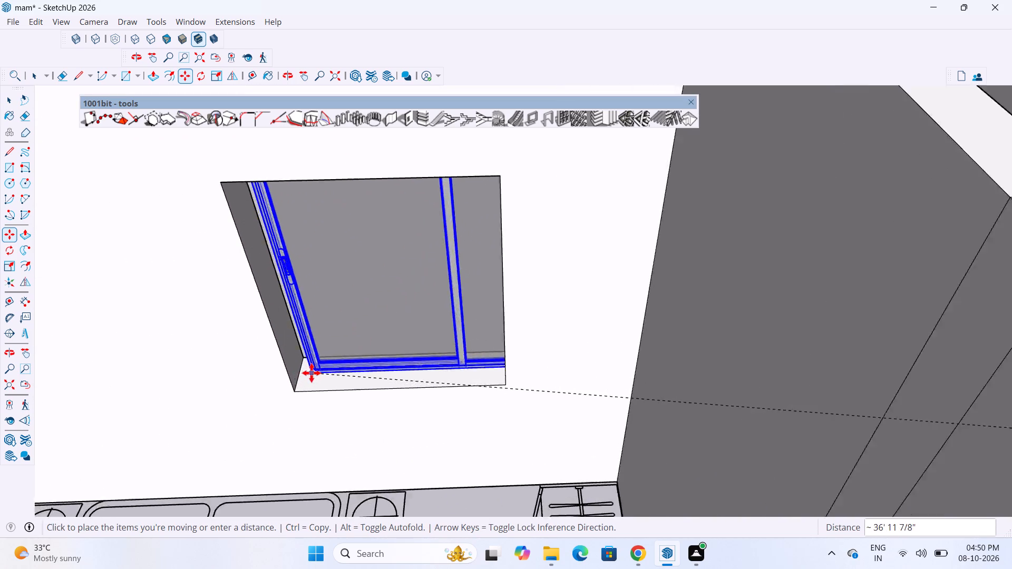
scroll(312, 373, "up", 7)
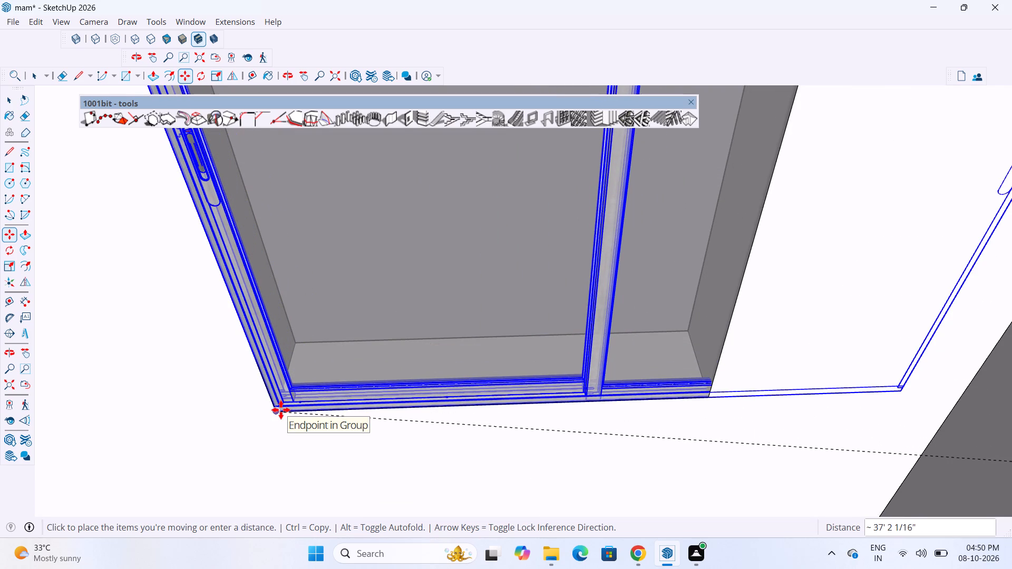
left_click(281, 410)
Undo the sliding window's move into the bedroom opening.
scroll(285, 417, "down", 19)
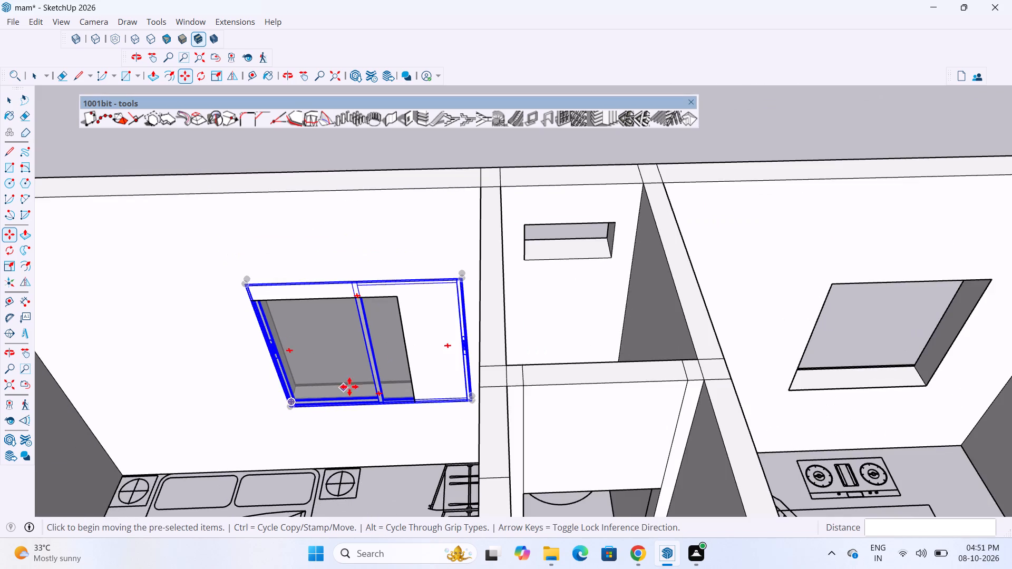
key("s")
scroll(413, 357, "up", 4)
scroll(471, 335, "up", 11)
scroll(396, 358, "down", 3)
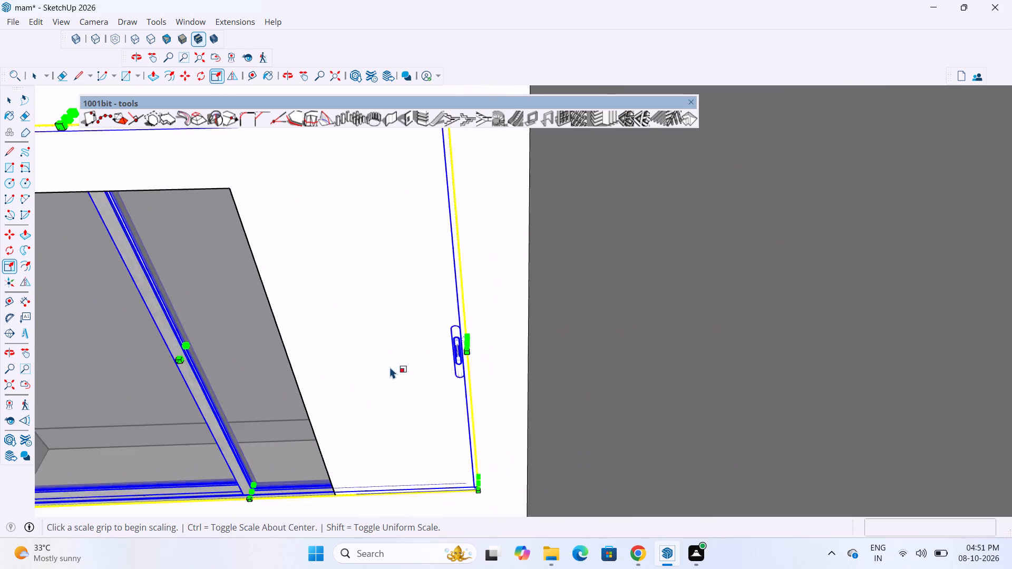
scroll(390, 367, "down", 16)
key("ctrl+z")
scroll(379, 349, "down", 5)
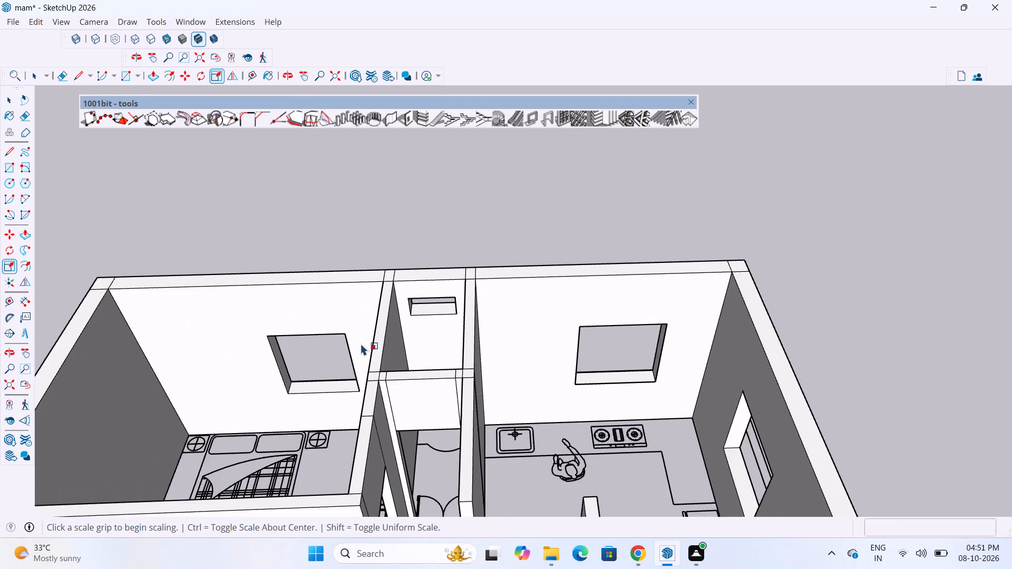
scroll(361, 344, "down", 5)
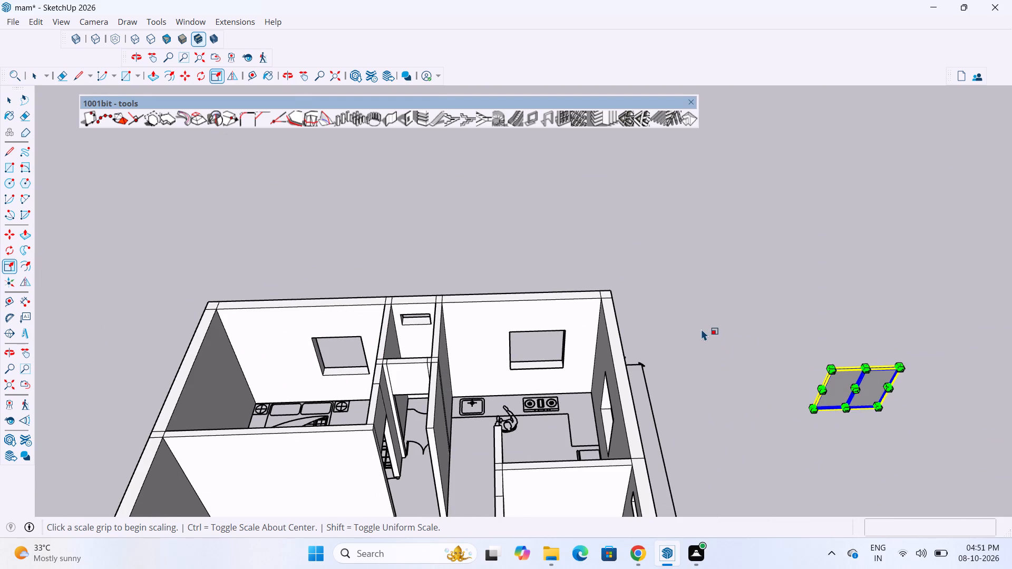
Copy the sliding window by its lower corner from the open ground onto the bedroom window opening's lower inner corner.
key("space")
left_click(702, 326)
left_click(871, 393)
key("m")
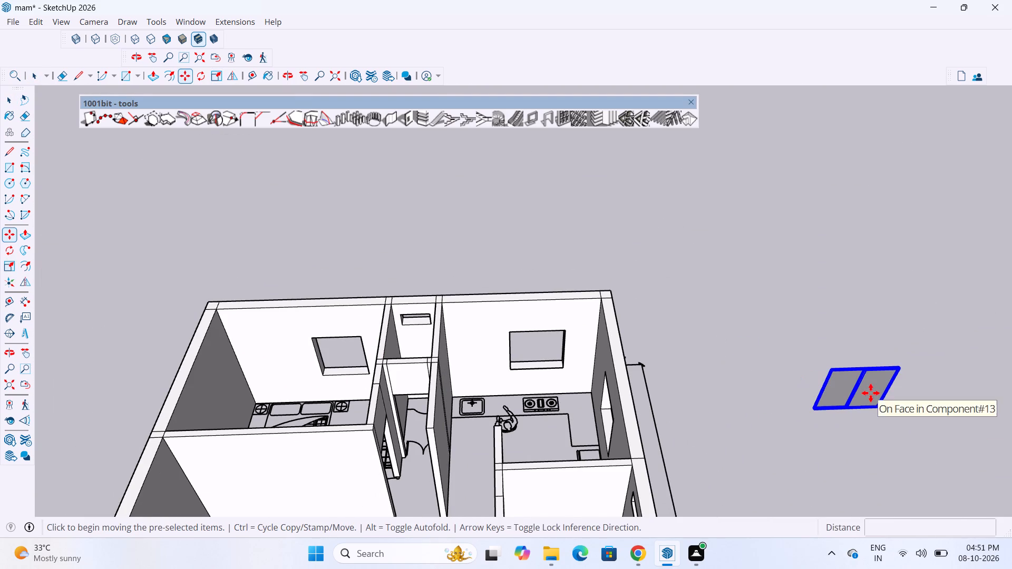
scroll(818, 419, "up", 19)
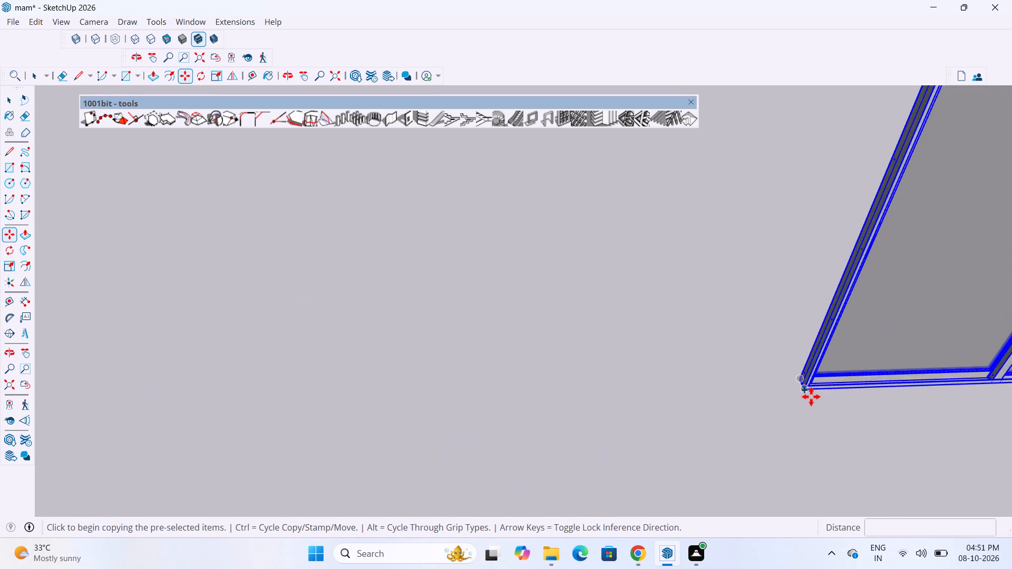
left_click(811, 397)
scroll(743, 354, "down", 20)
scroll(743, 354, "down", 13)
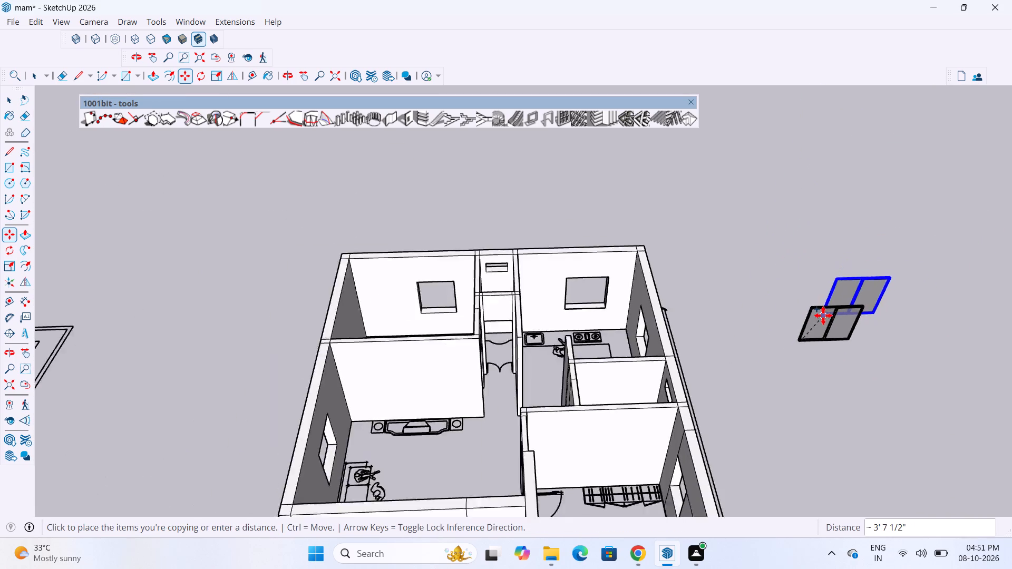
scroll(823, 316, "down", 4)
scroll(538, 313, "up", 20)
scroll(538, 313, "up", 7)
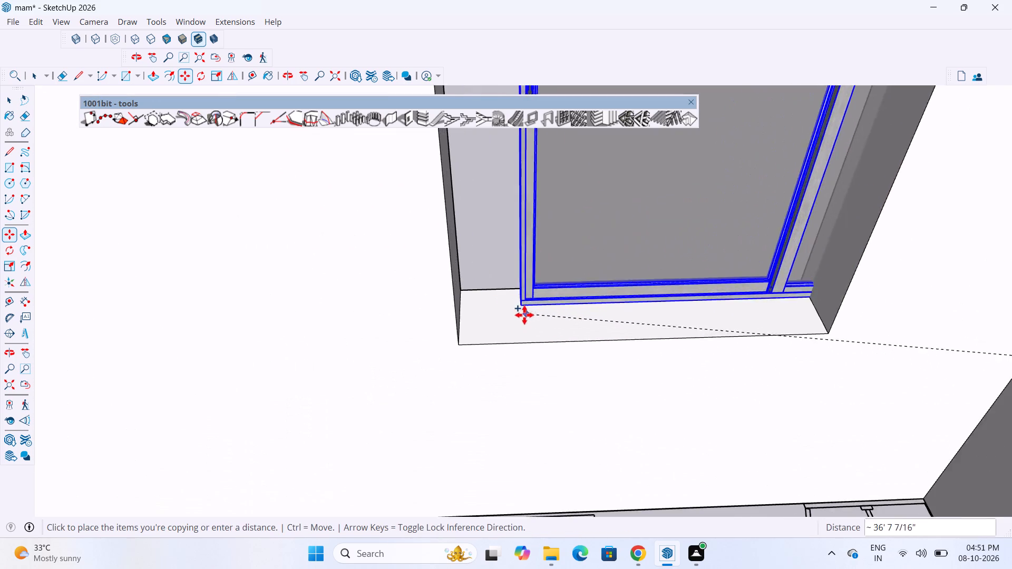
scroll(524, 315, "up", 8)
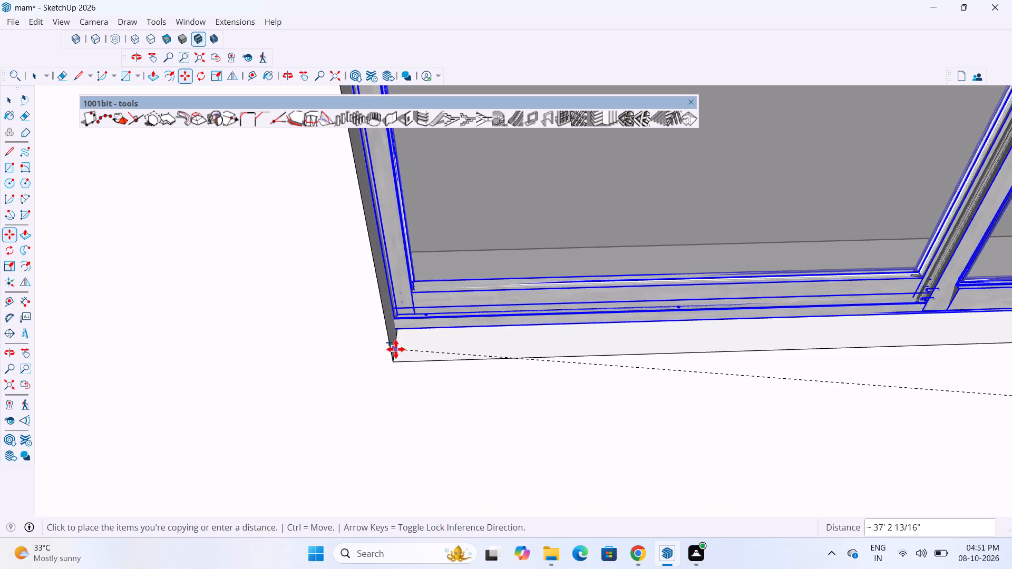
scroll(396, 349, "up", 3)
scroll(392, 365, "down", 3)
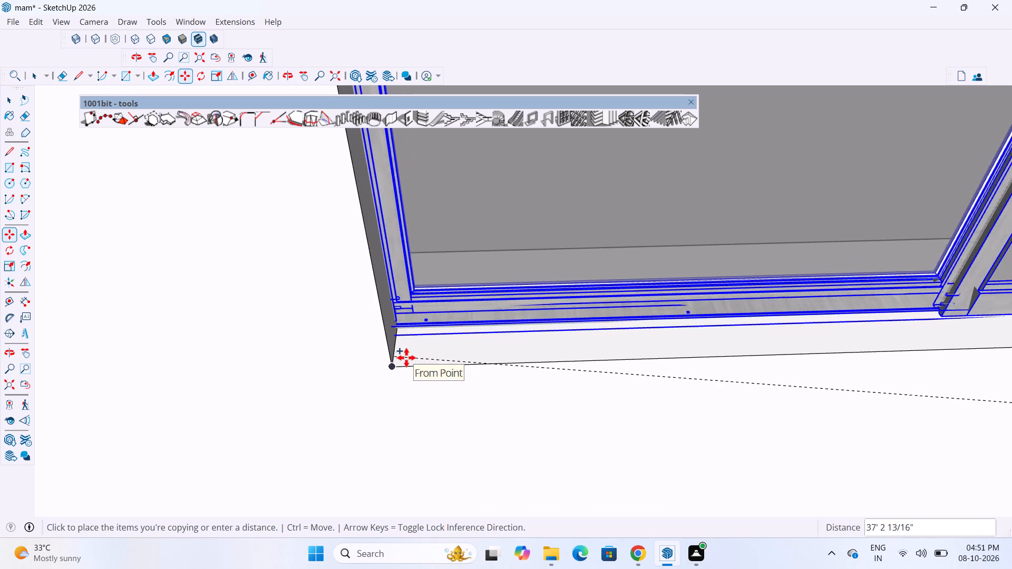
left_click(406, 359)
Scale the copied window's width to about 0.70 along the red axis to fit the bedroom opening.
scroll(343, 376, "down", 4)
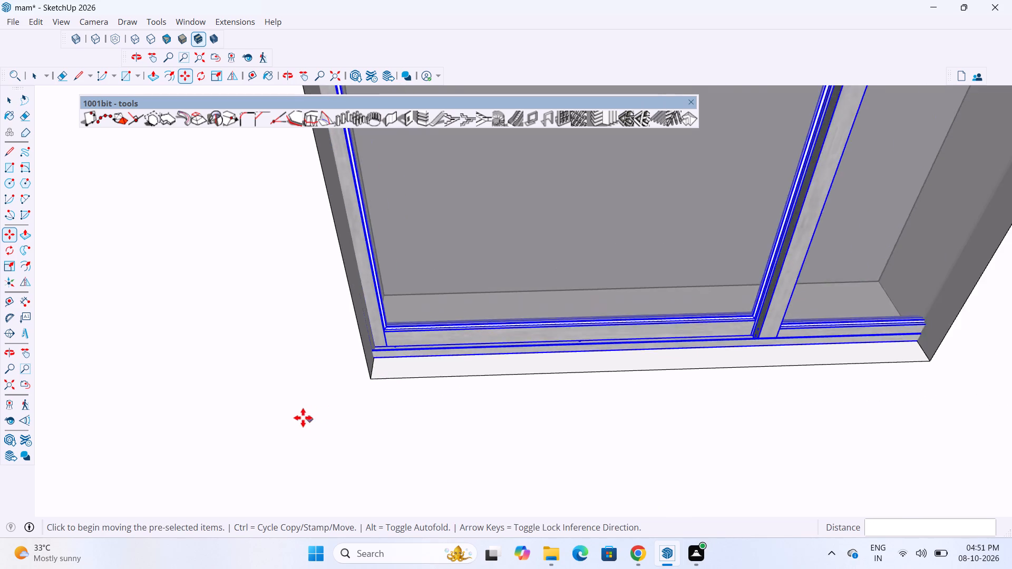
scroll(303, 418, "down", 20)
scroll(303, 418, "down", 2)
key("s")
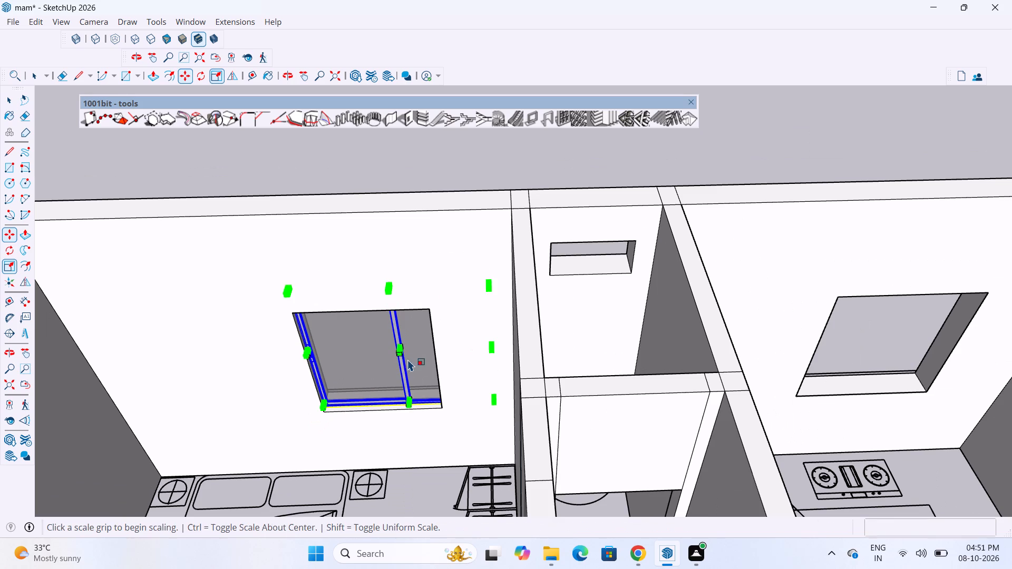
scroll(472, 359, "up", 16)
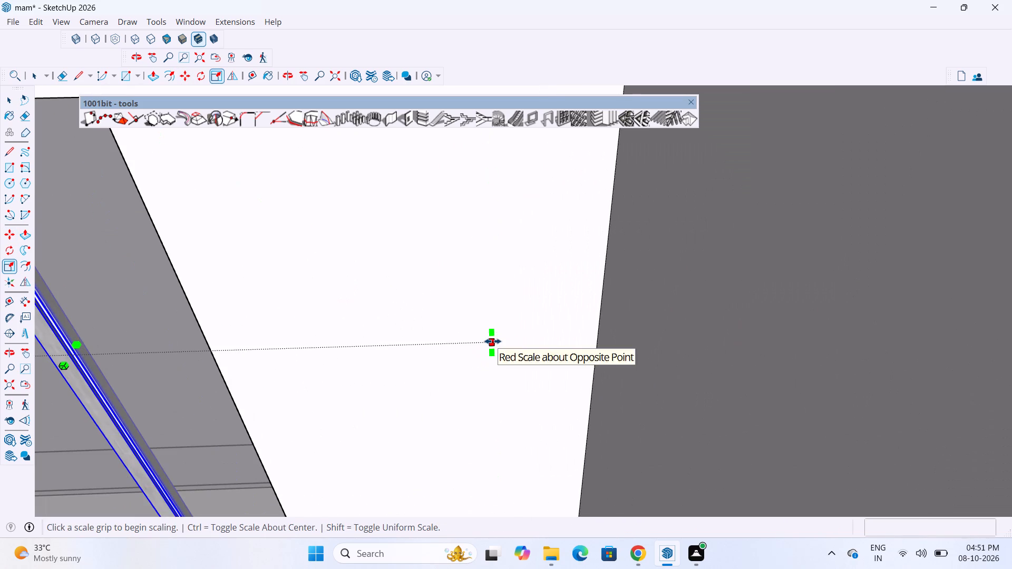
left_click(493, 341)
scroll(314, 336, "down", 19)
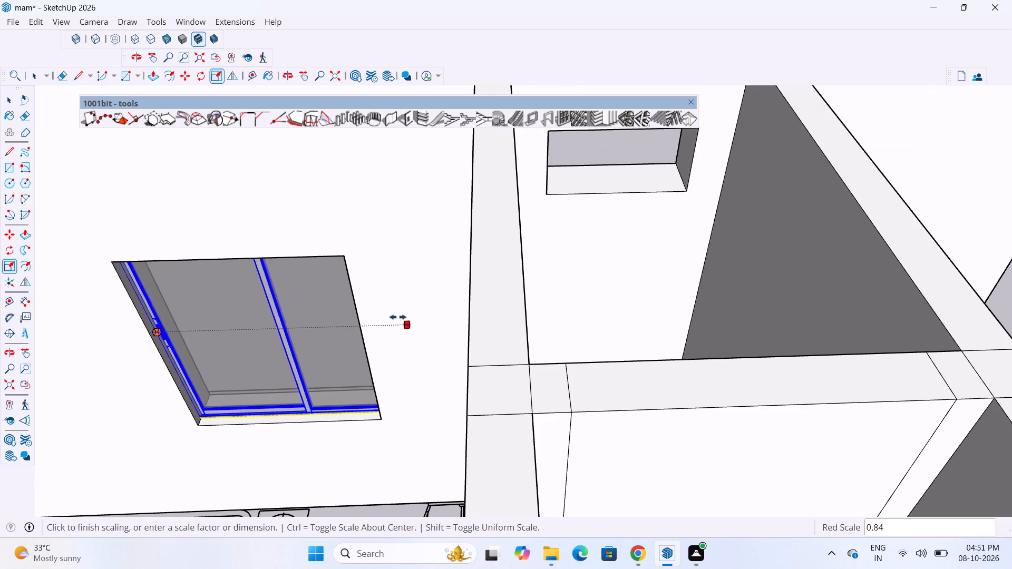
scroll(361, 328, "up", 8)
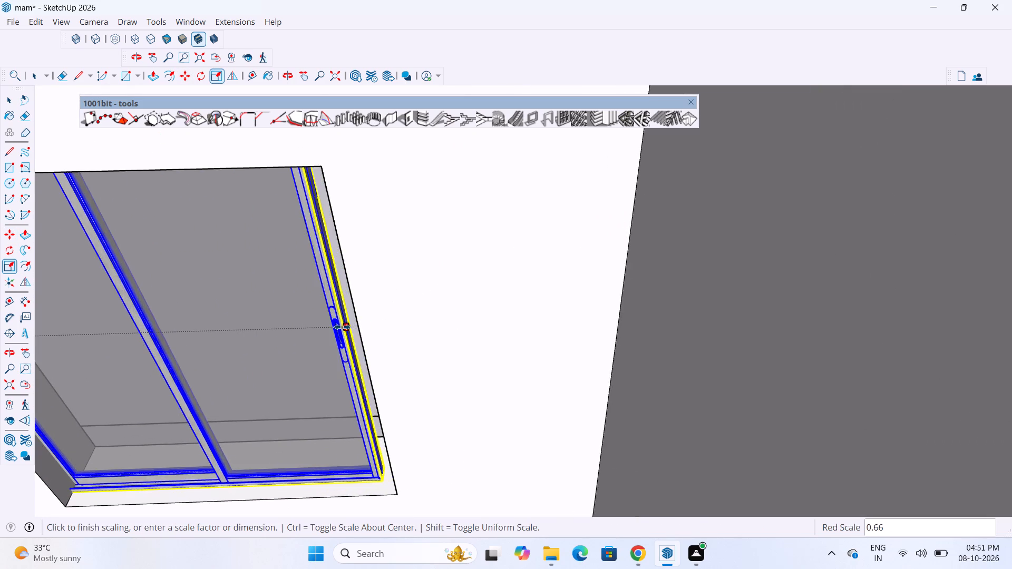
scroll(342, 327, "up", 4)
middle_click_drag(366, 326, 470, 286)
left_click(372, 356)
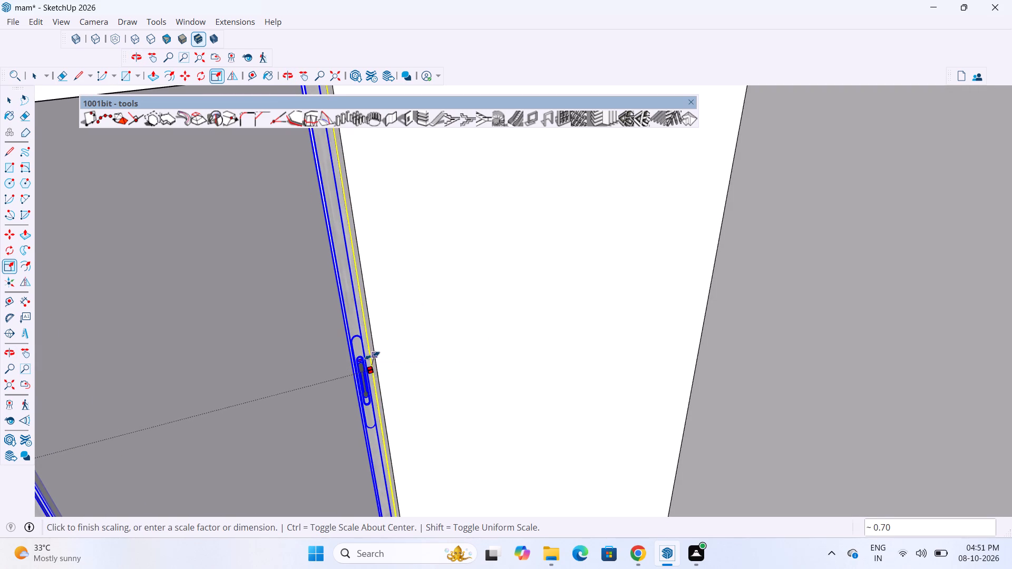
Scale the bedroom window's height along the blue axis down to the opening's top edge, and clear the selection.
scroll(420, 352, "down", 16)
scroll(291, 297, "up", 9)
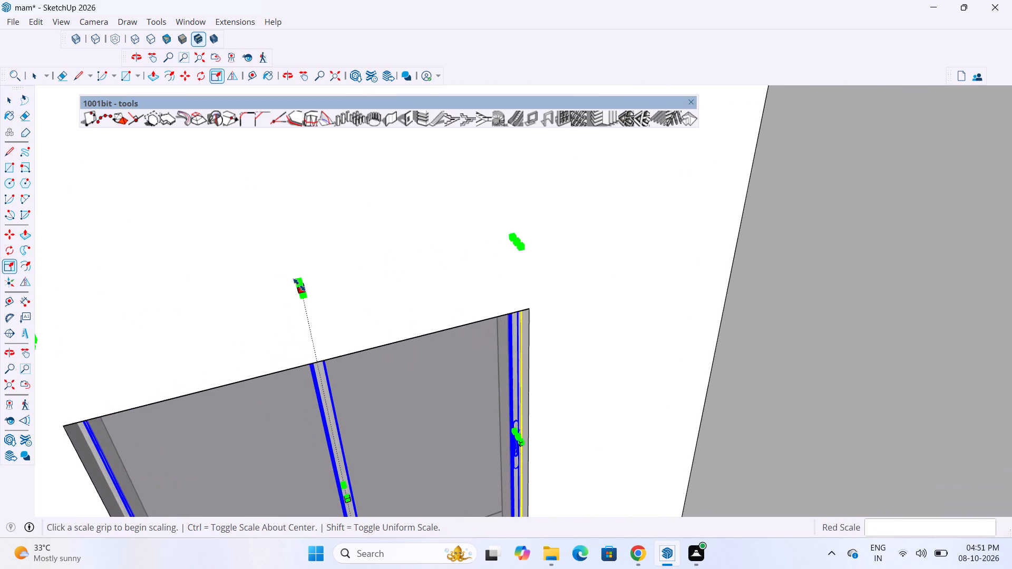
scroll(308, 291, "up", 11)
left_click(302, 284)
scroll(327, 329, "down", 3)
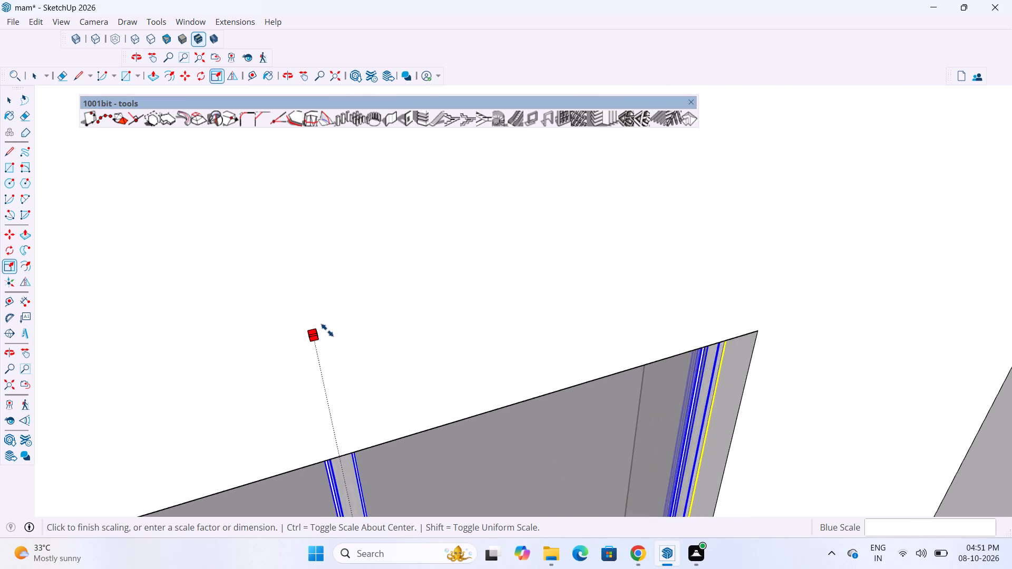
scroll(327, 330, "down", 20)
scroll(342, 343, "down", 6)
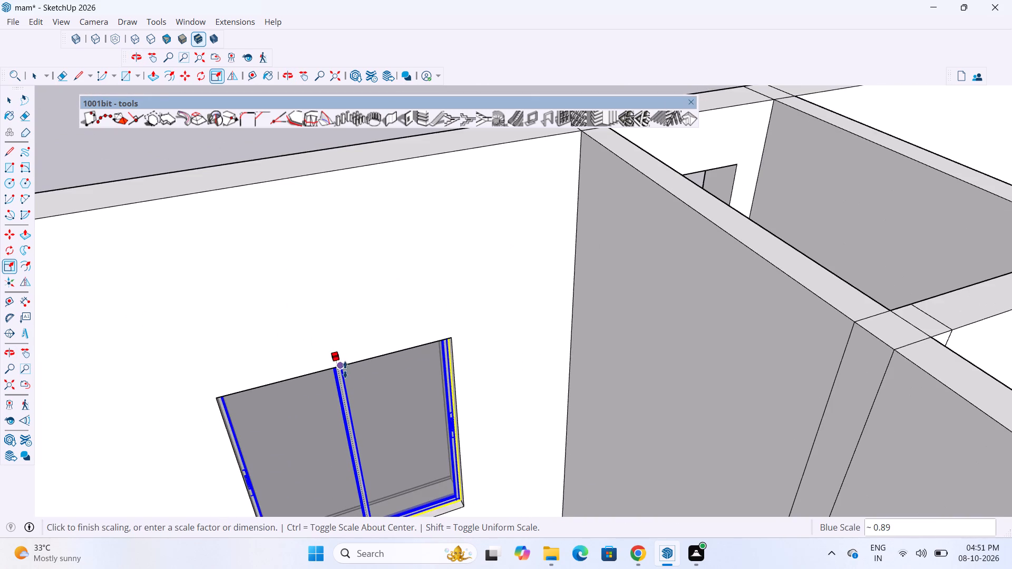
scroll(345, 376, "up", 8)
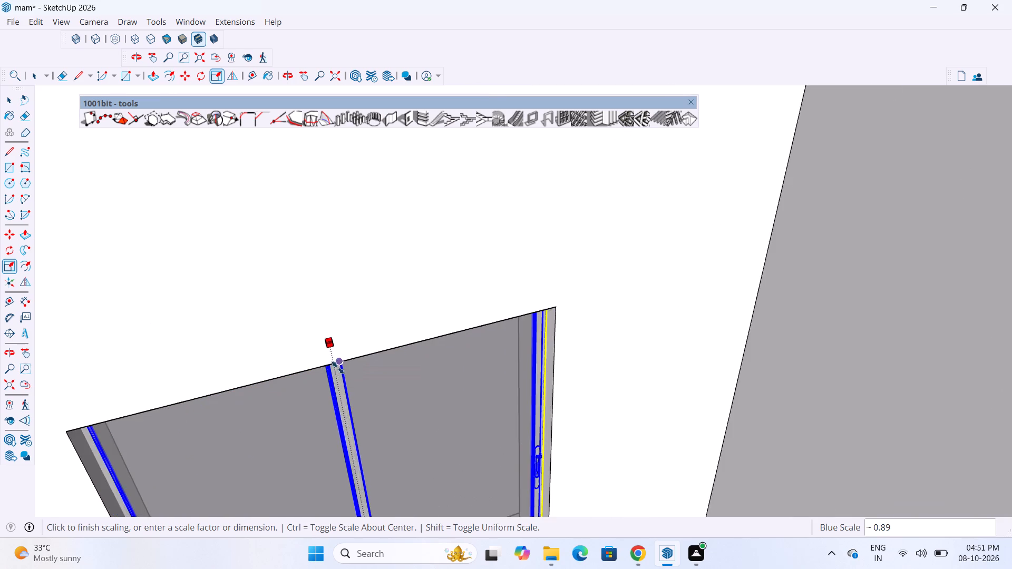
middle_click_drag(336, 367, 347, 204)
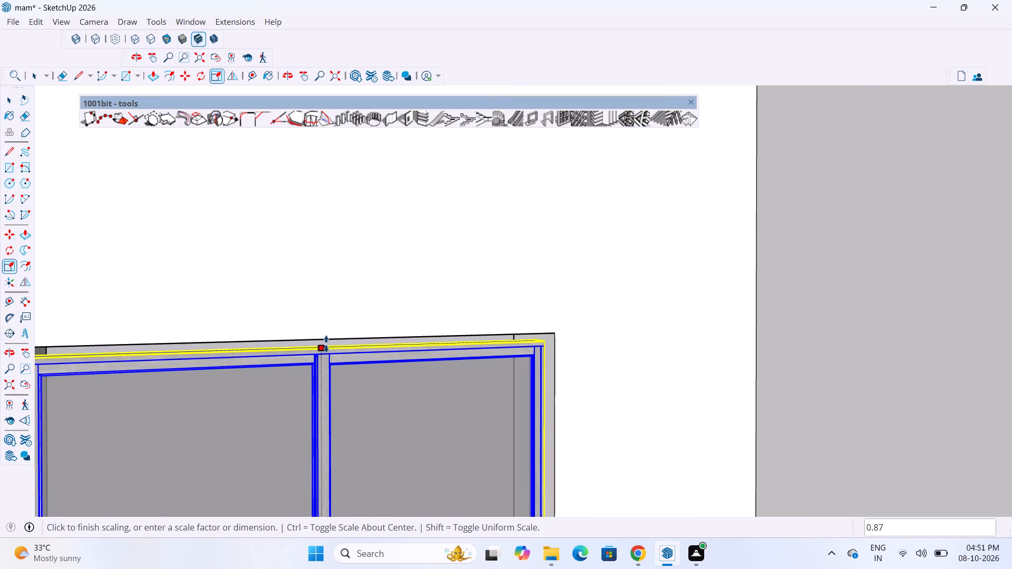
scroll(325, 346, "up", 4)
left_click(325, 341)
scroll(356, 331, "down", 4)
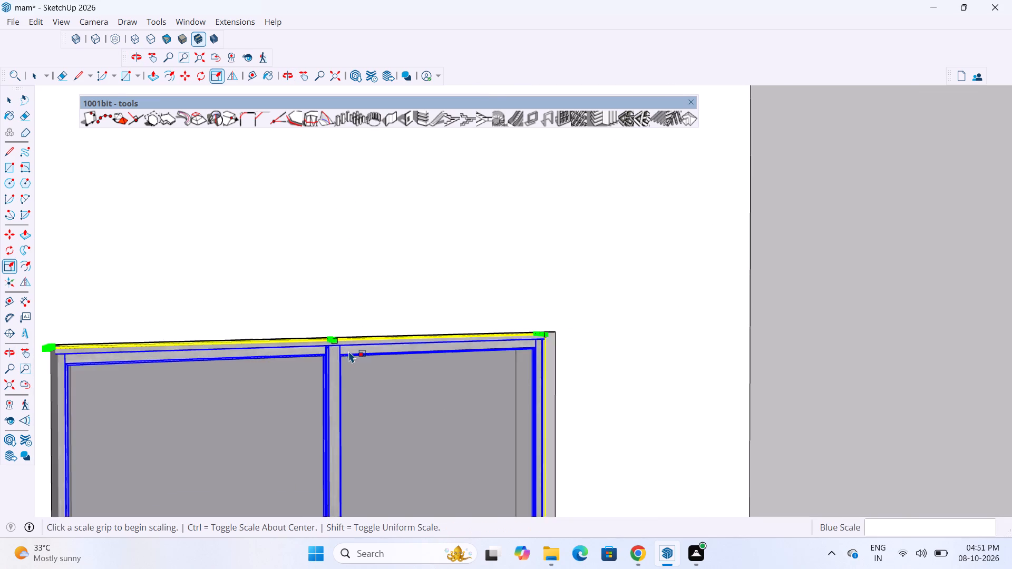
scroll(348, 351, "down", 20)
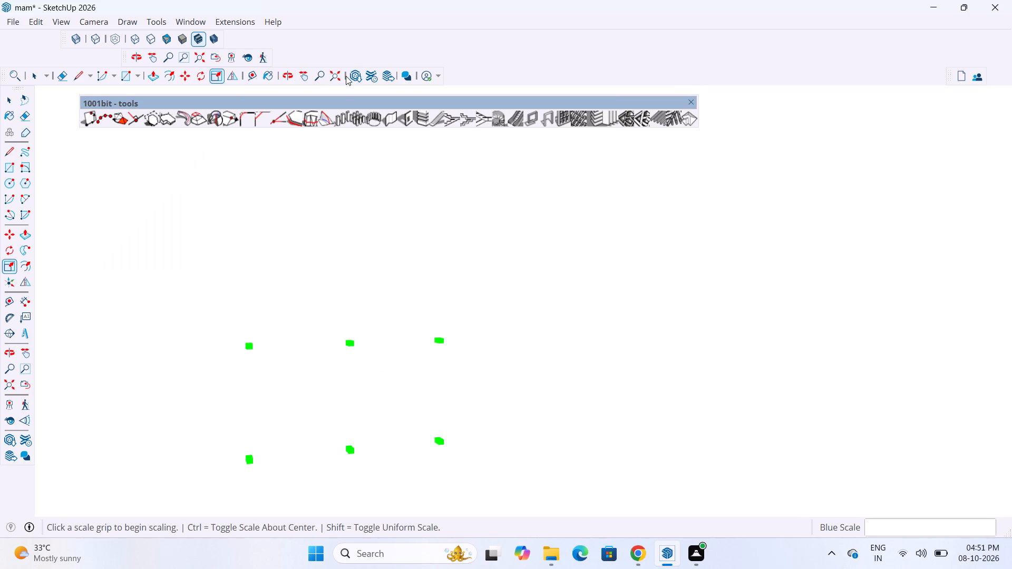
left_click(336, 79)
scroll(454, 329, "down", 4)
middle_click_drag(582, 348, 456, 468)
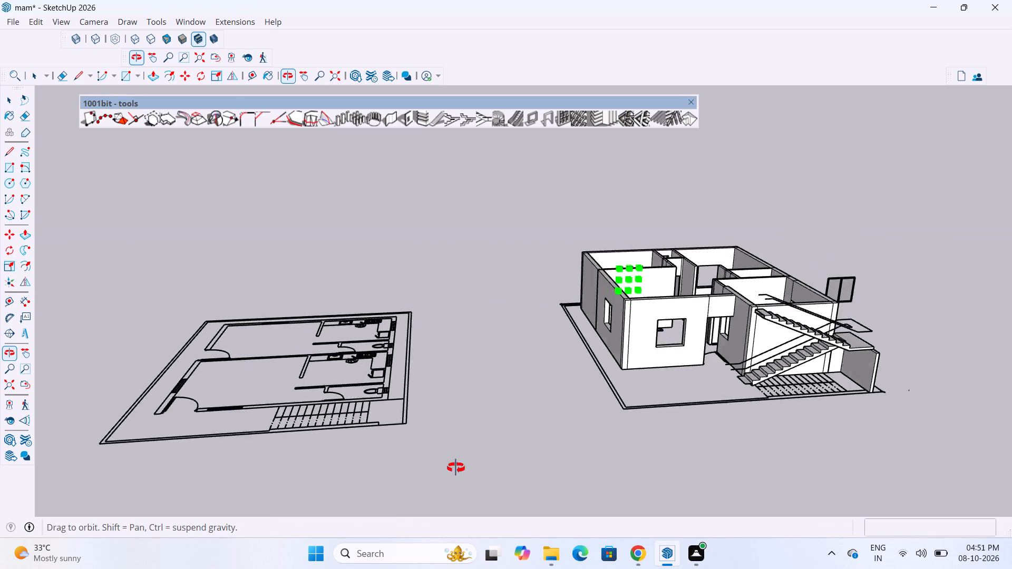
middle_click_drag(456, 468, 367, 501)
key("space")
left_click(692, 243)
Narrow the bedroom window slightly along the red axis from its opposite side so the frame fits inside the jamb.
scroll(599, 335, "up", 13)
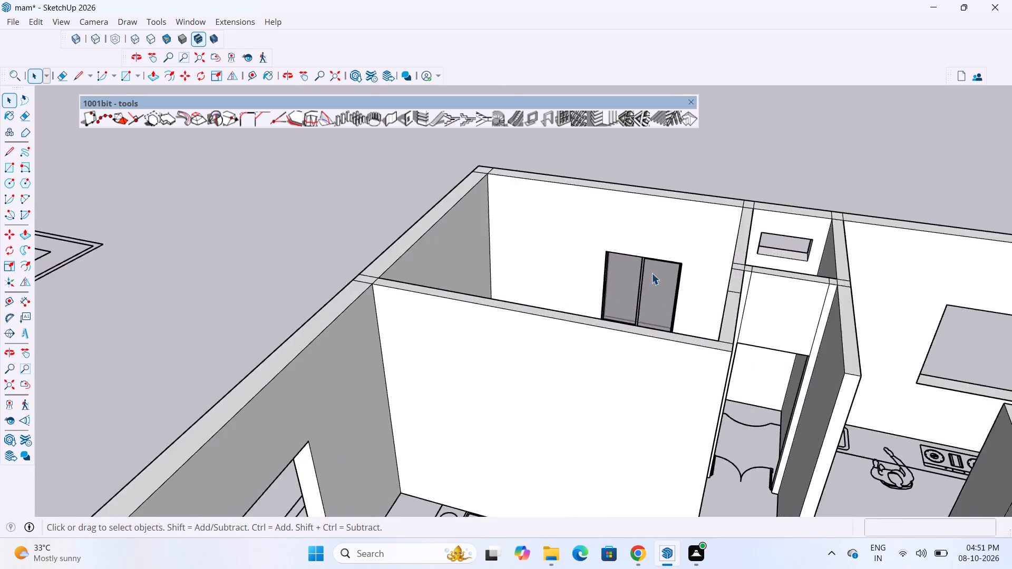
scroll(651, 273, "up", 12)
middle_click_drag(629, 315, 653, 330)
scroll(610, 311, "up", 8)
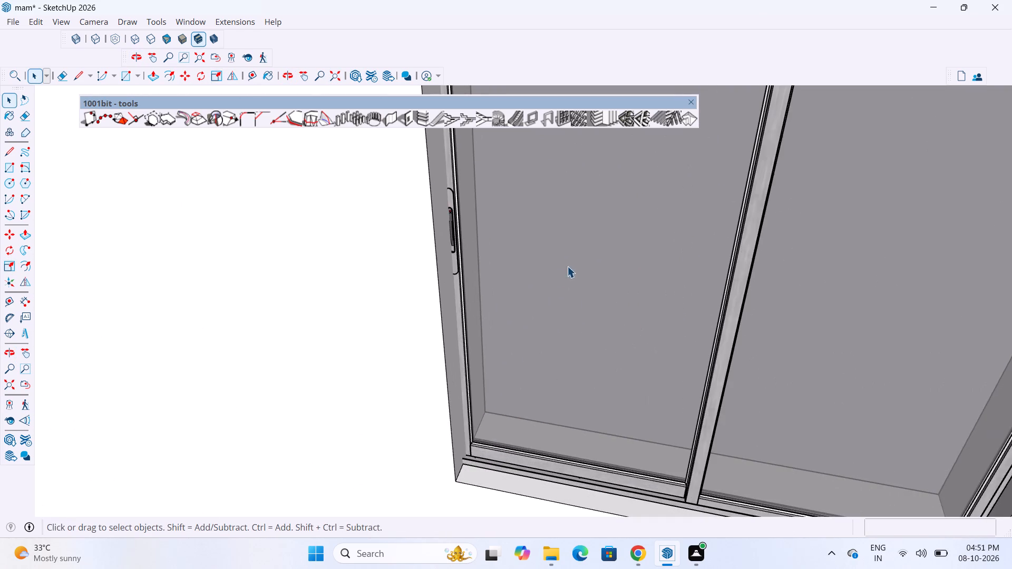
scroll(511, 275, "up", 4)
scroll(444, 197, "up", 7)
middle_click_drag(429, 169, 474, 171)
left_click(430, 214)
key("s")
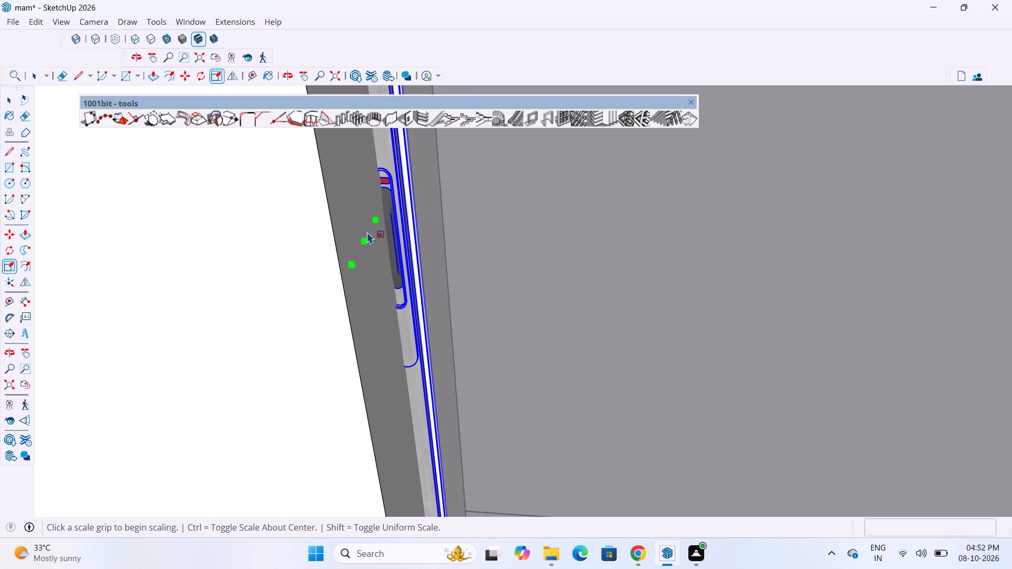
left_click(364, 239)
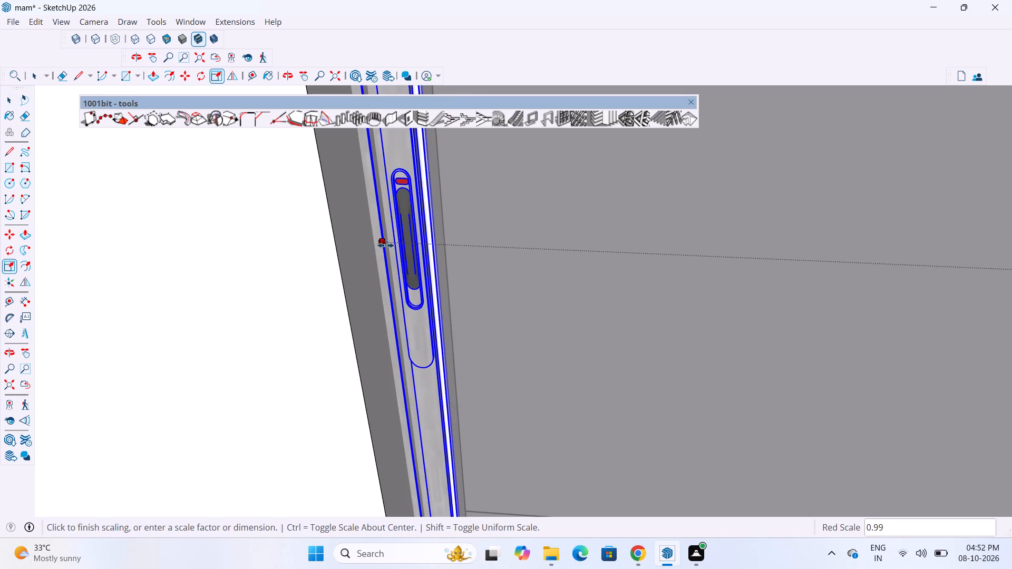
left_click(397, 246)
scroll(341, 232, "down", 11)
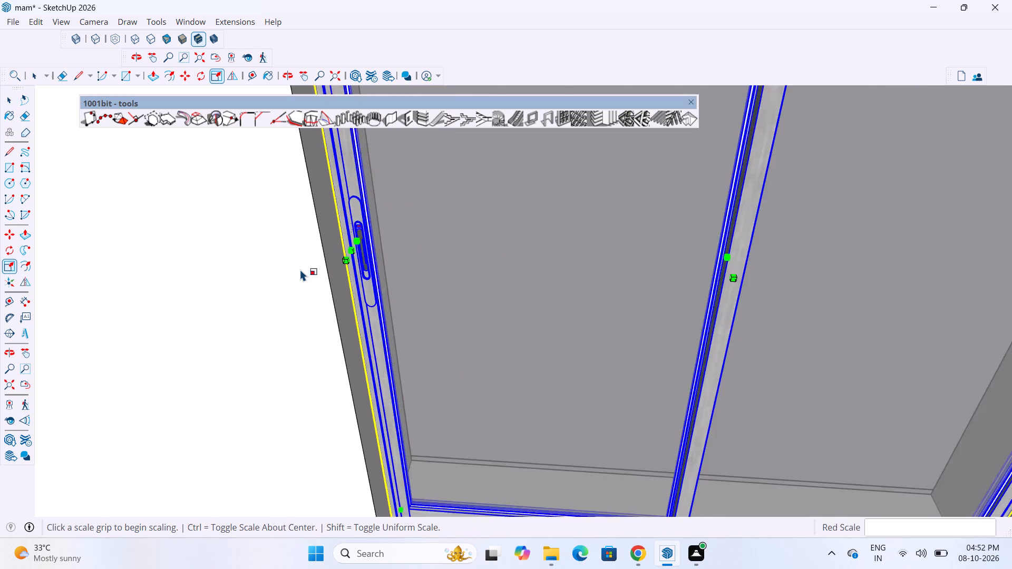
scroll(300, 269, "down", 20)
scroll(300, 269, "down", 6)
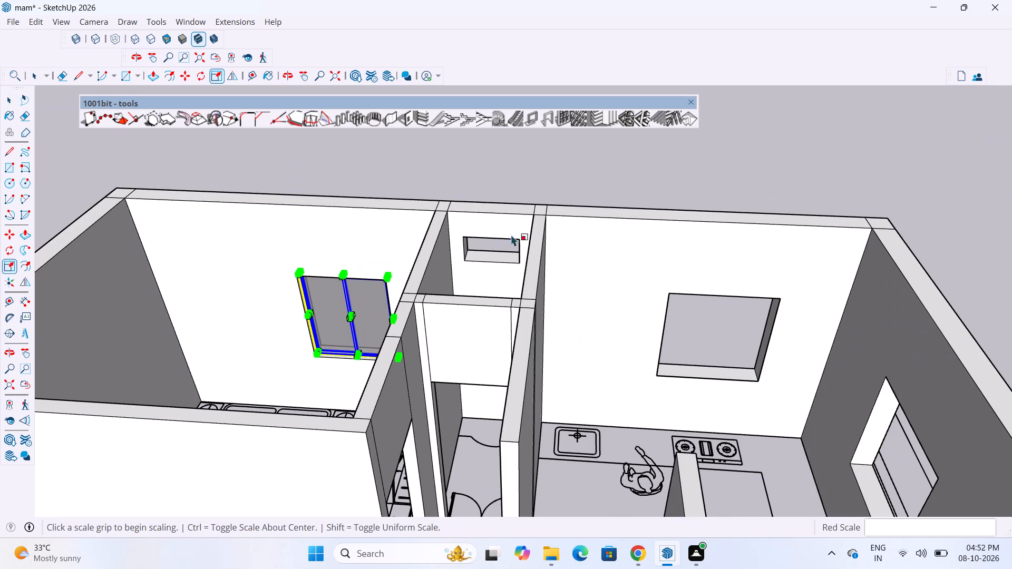
key("space")
left_click(532, 179)
Examine how the sliding window sits in the bedroom opening from inside the room and from outside the house.
scroll(238, 324, "up", 9)
middle_click_drag(390, 267, 413, 238)
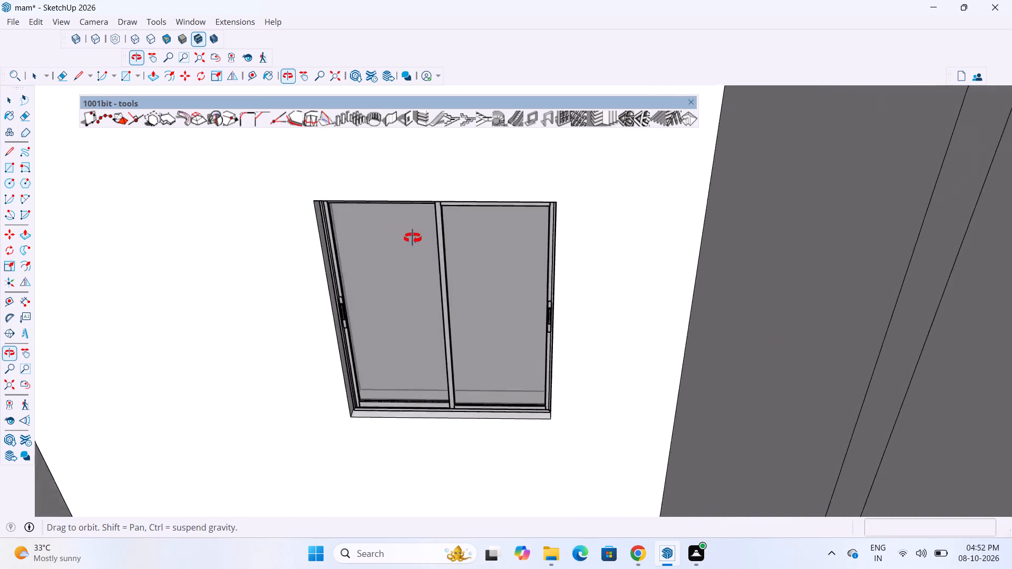
middle_click_drag(413, 238, 423, 212)
scroll(450, 151, "up", 13)
scroll(445, 198, "down", 5)
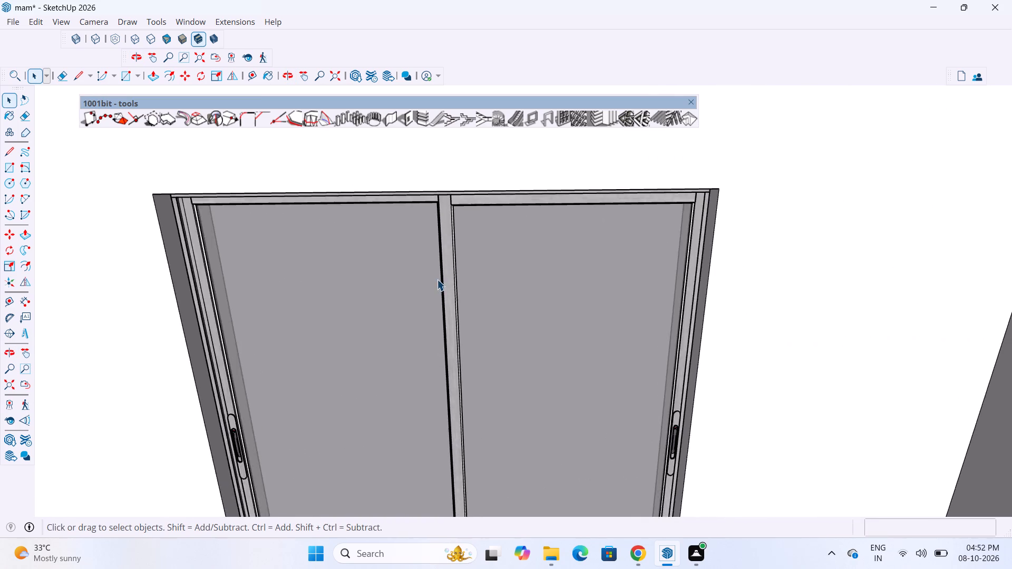
scroll(413, 299, "down", 11)
scroll(398, 354, "down", 5)
middle_click_drag(405, 362, 401, 404)
scroll(398, 396, "up", 2)
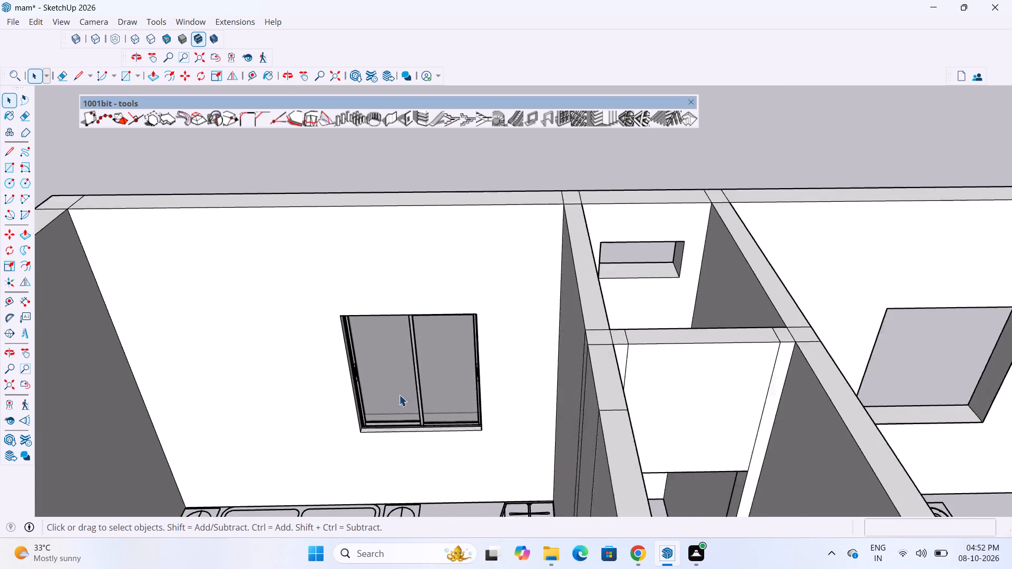
scroll(399, 395, "up", 9)
middle_click_drag(366, 349, 901, 442)
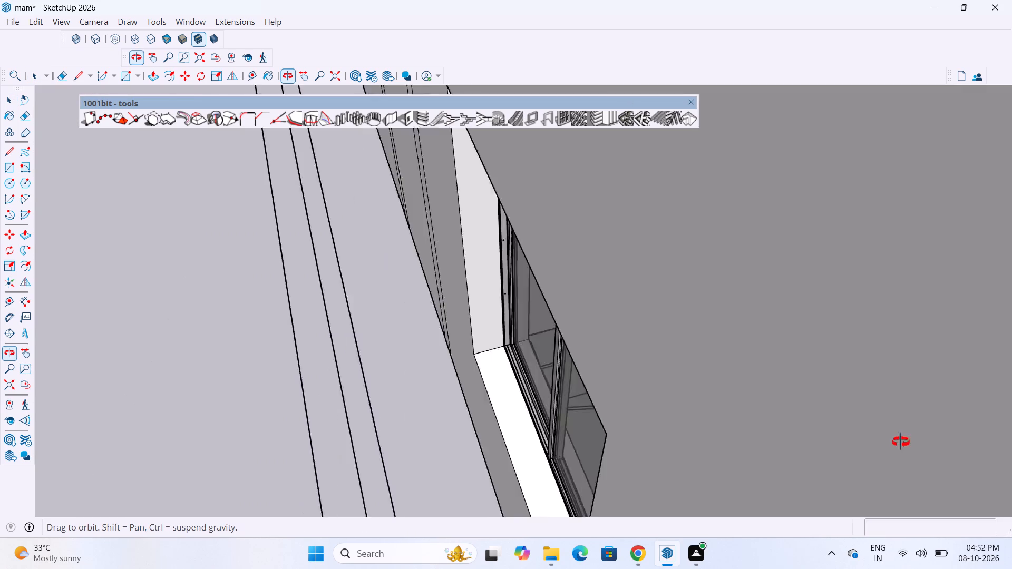
middle_click_drag(901, 442, 1011, 358)
Scale the bedroom window's depth along the green axis so its frame thickens towards the wall's outer face, and clear the selection.
left_click(635, 359)
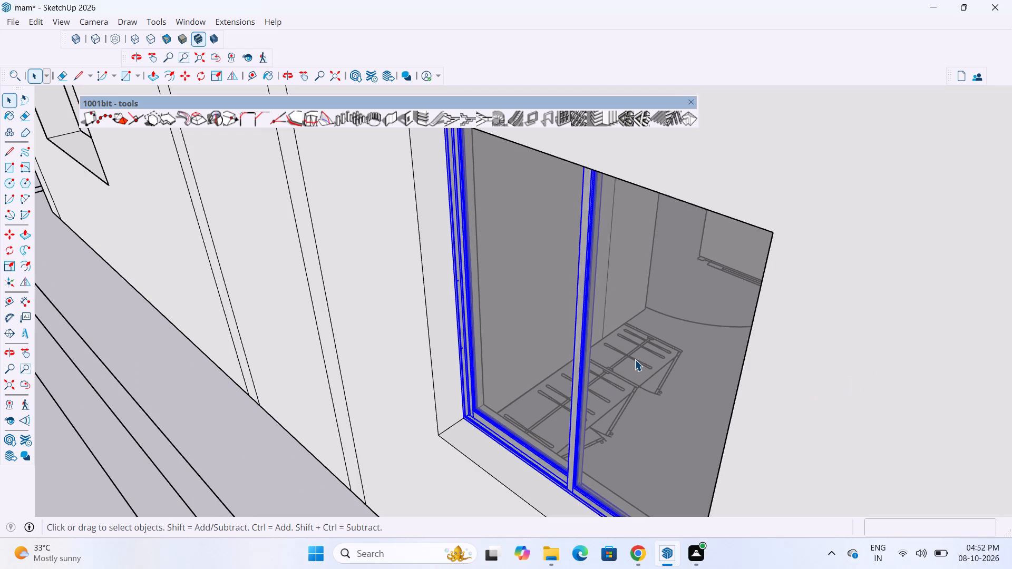
scroll(446, 450, "down", 14)
middle_click_drag(517, 424, 395, 473)
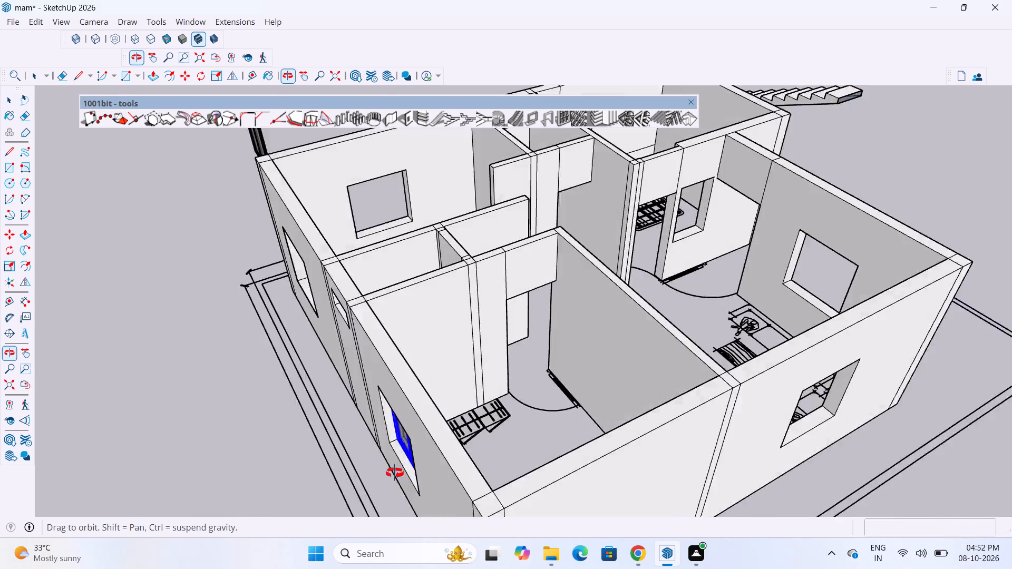
middle_click_drag(395, 473, 191, 508)
scroll(284, 351, "up", 13)
middle_click_drag(511, 390, 412, 437)
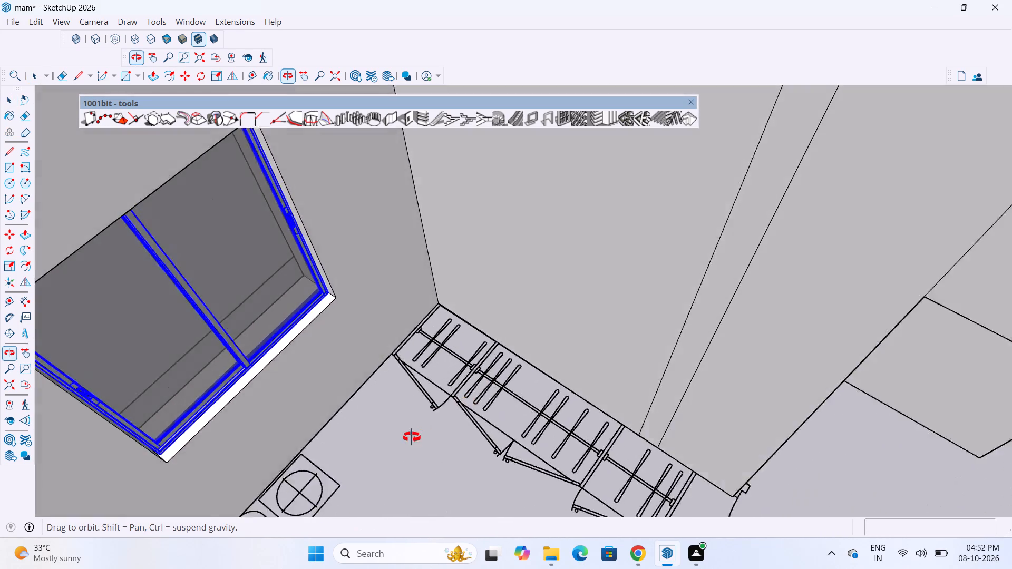
middle_click_drag(412, 437, 861, 375)
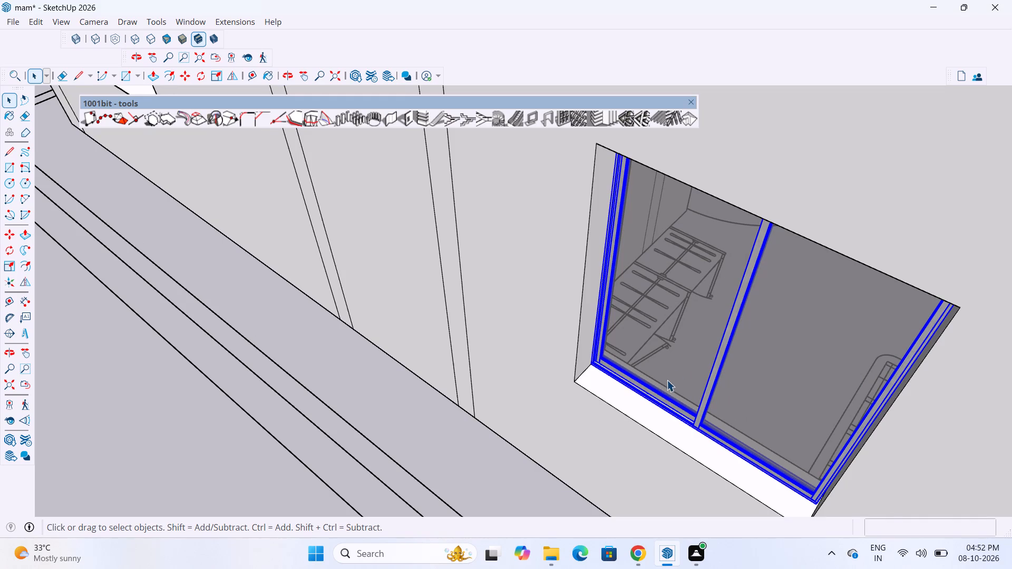
scroll(629, 400, "up", 2)
key("s")
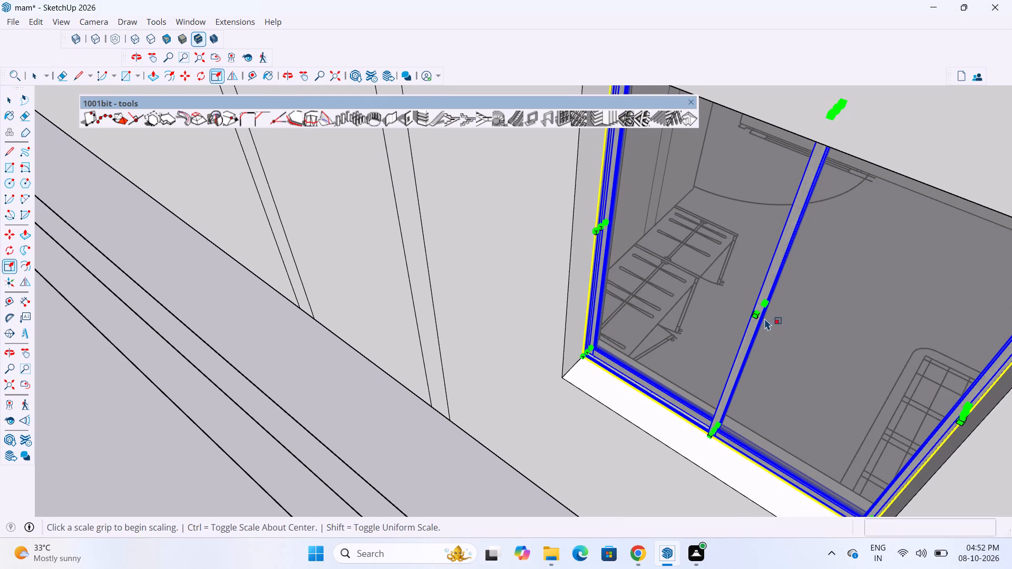
left_click(757, 317)
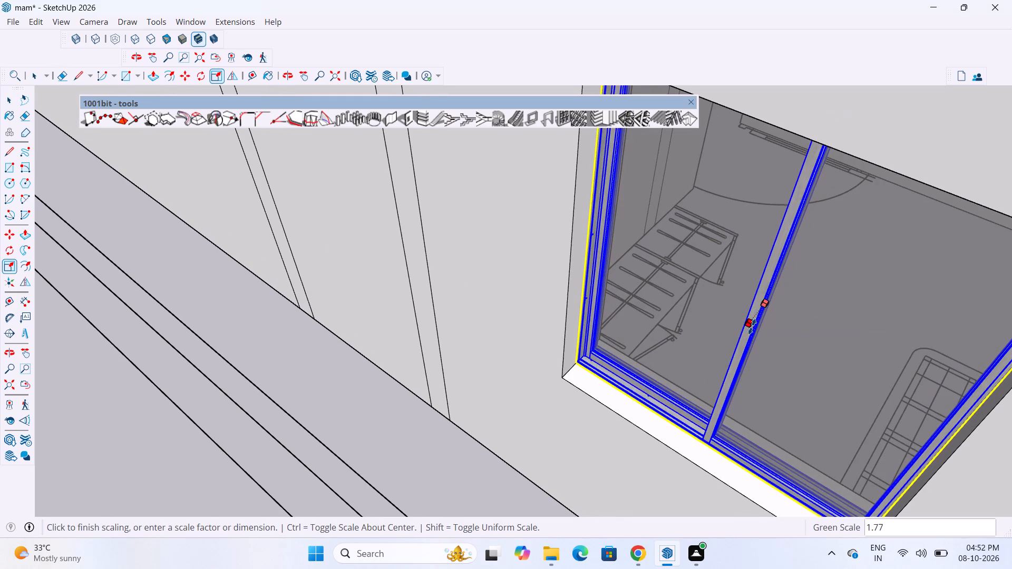
left_click(747, 332)
scroll(499, 401, "down", 7)
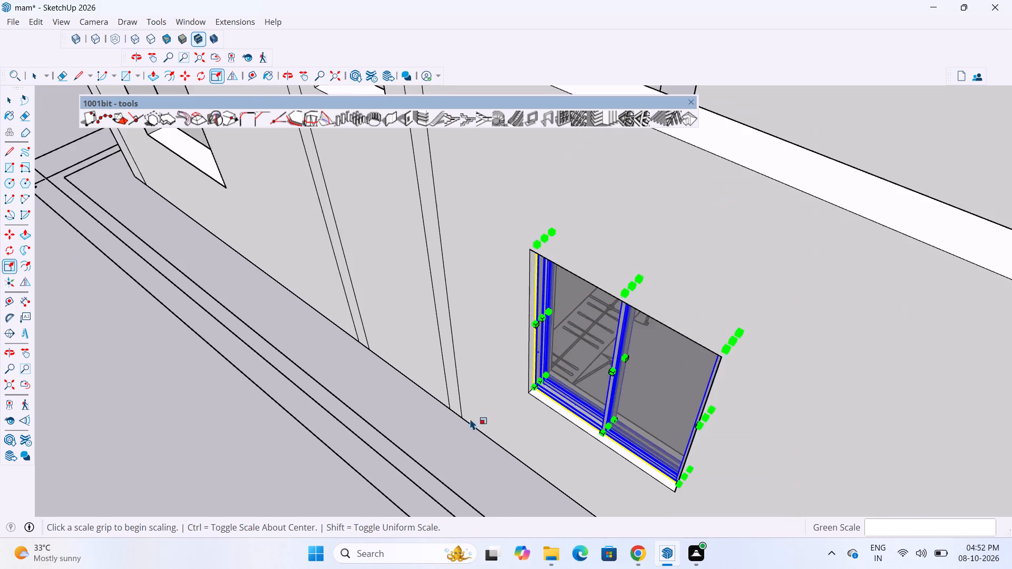
scroll(470, 418, "down", 3)
key("space")
key("space")
scroll(435, 409, "down", 5)
scroll(482, 396, "down", 4)
middle_click_drag(461, 459, 308, 462)
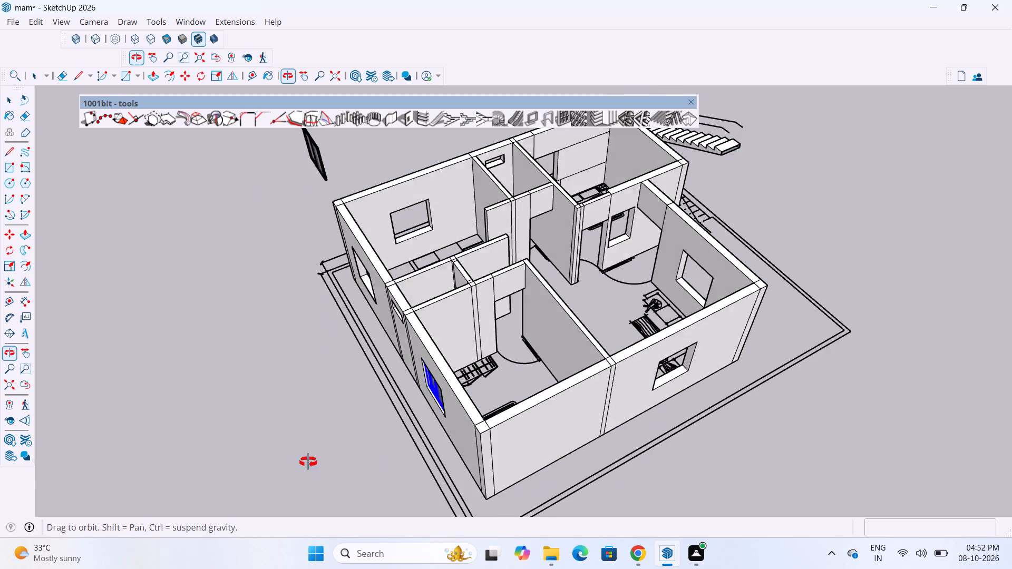
middle_click_drag(308, 462, 298, 459)
left_click(570, 496)
Widen the bedroom window along the red axis by about 1.01 so its frame meets the side jamb.
scroll(359, 349, "up", 3)
middle_click_drag(446, 351, 797, 296)
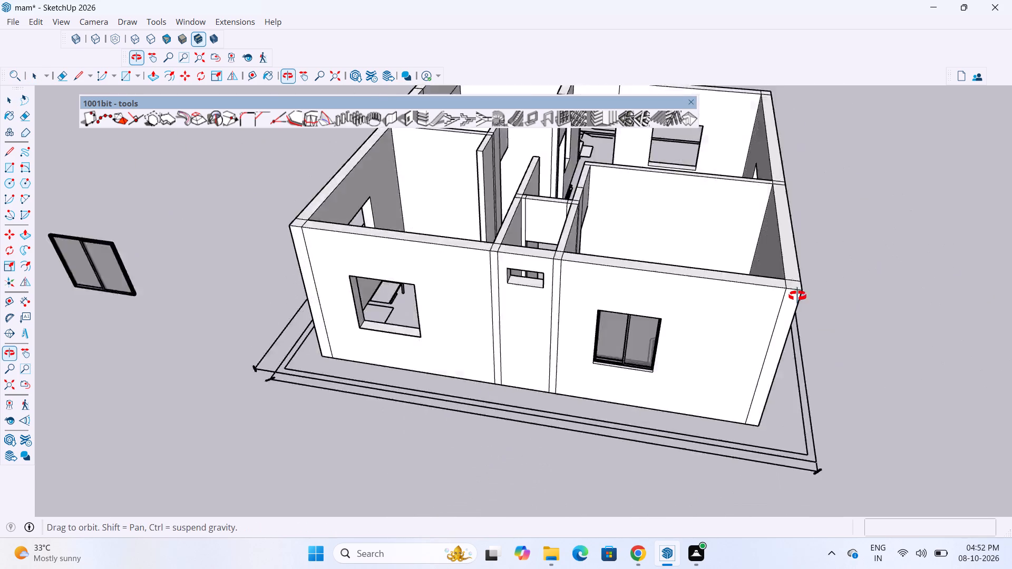
middle_click_drag(797, 296, 807, 292)
scroll(715, 315, "up", 7)
left_click(665, 330)
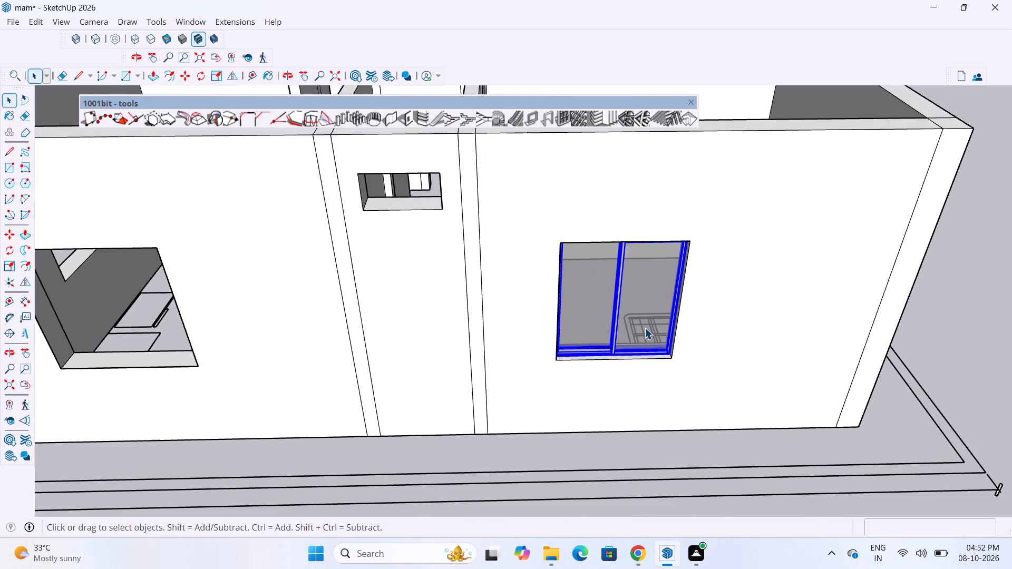
key("m")
scroll(674, 355, "up", 6)
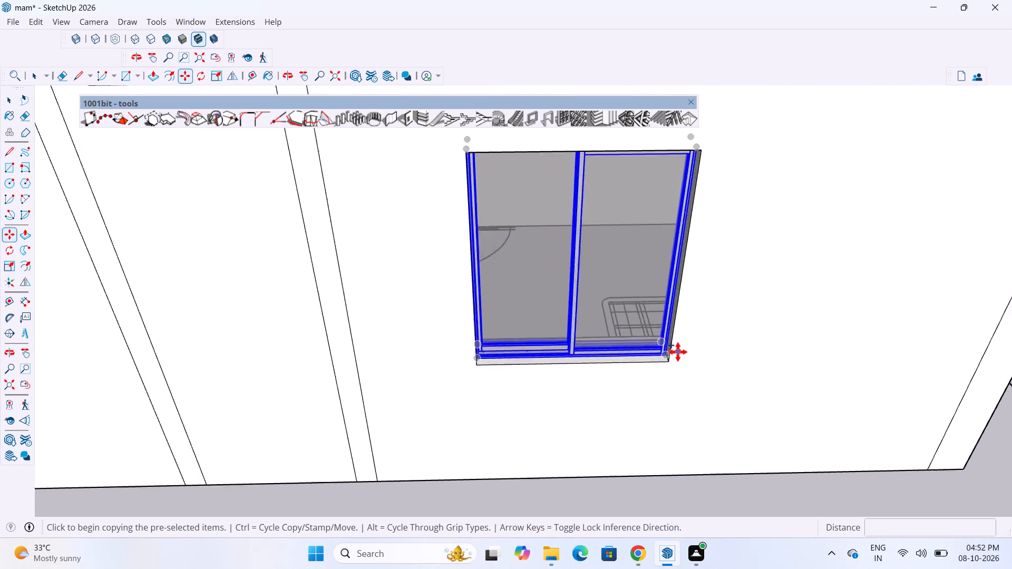
scroll(678, 352, "up", 17)
middle_click_drag(653, 311, 611, 343)
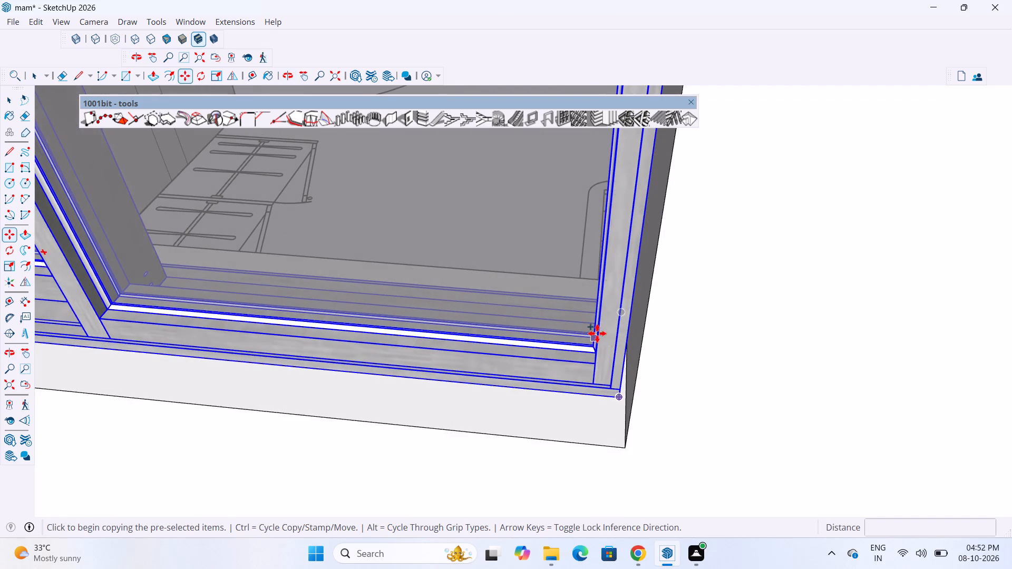
key("s")
scroll(640, 256, "up", 3)
scroll(650, 429, "down", 10)
scroll(627, 292, "down", 6)
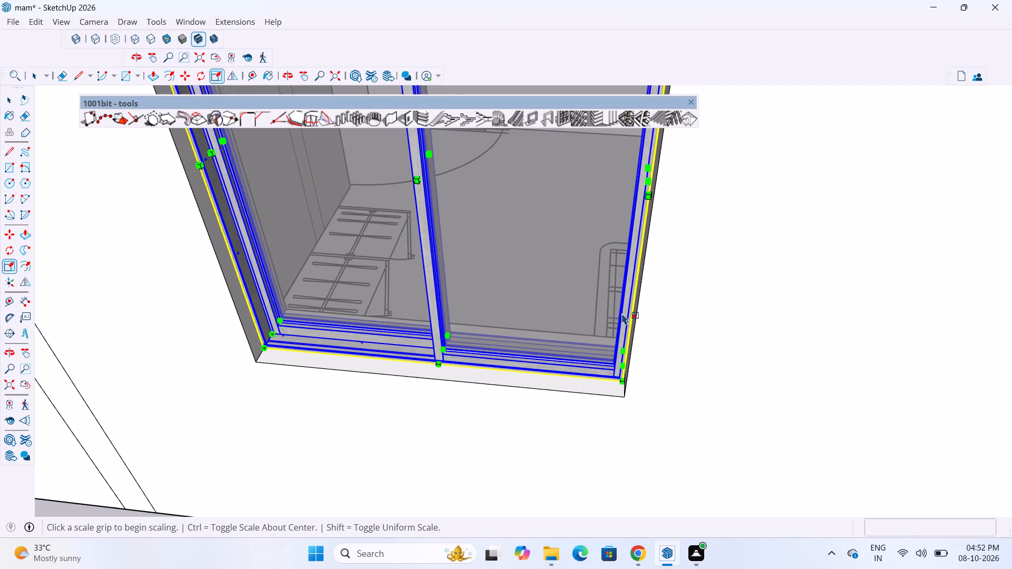
left_click(653, 180)
left_click(654, 180)
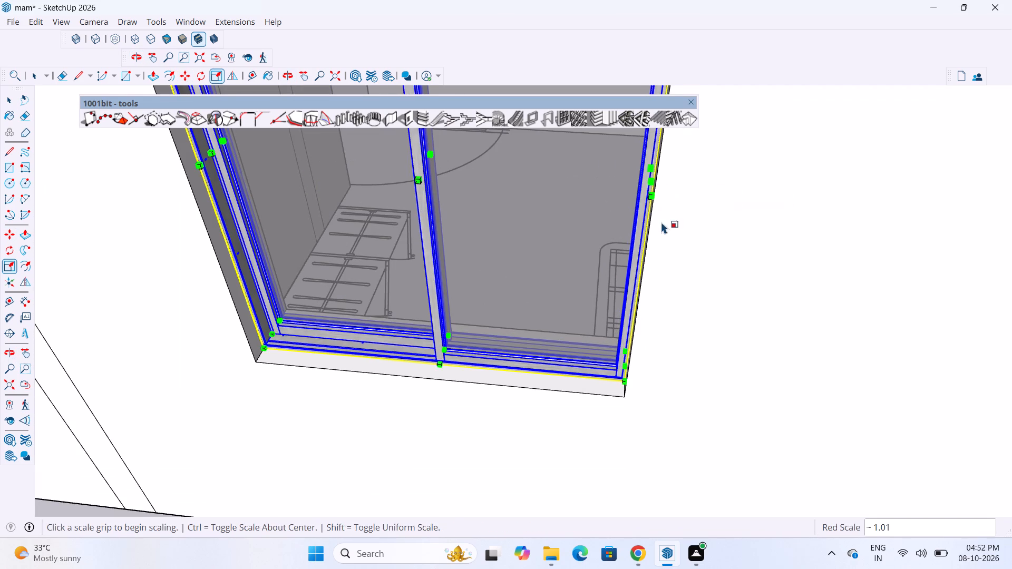
key("space")
Examine from outside how the bedroom window's frame meets the jambs and sill of its opening.
scroll(642, 166, "up", 11)
middle_click_drag(666, 181, 618, 190)
scroll(669, 146, "down", 9)
scroll(357, 388, "down", 8)
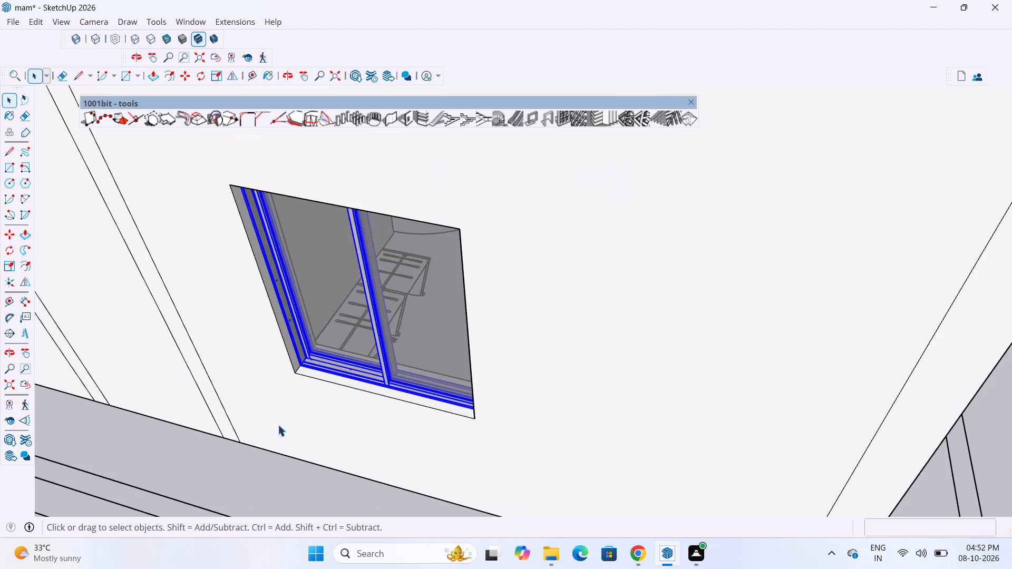
scroll(377, 367, "down", 11)
left_click(231, 489)
scroll(348, 387, "up", 13)
middle_click_drag(376, 274, 405, 261)
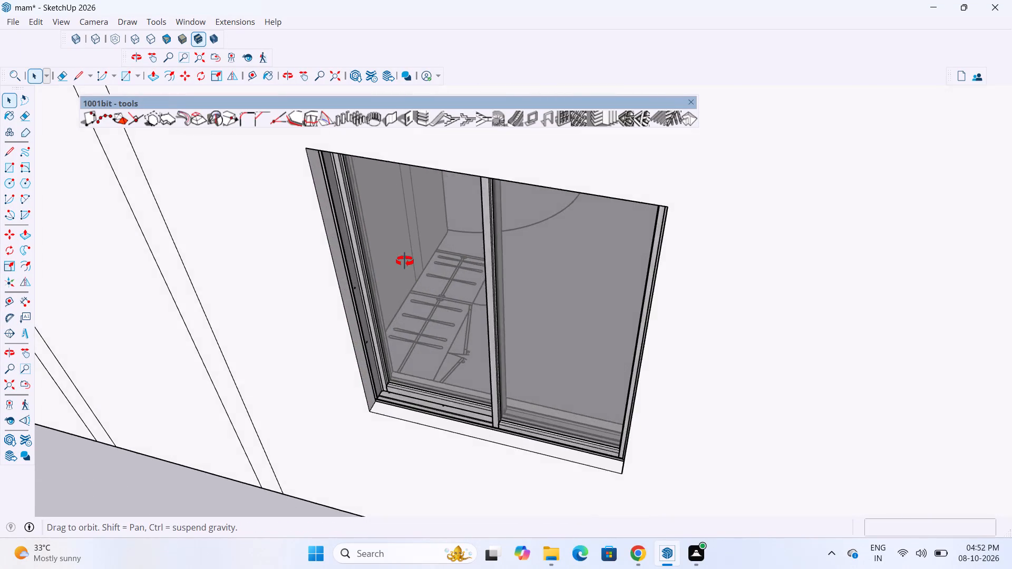
middle_click_drag(405, 261, 449, 283)
scroll(460, 259, "up", 4)
scroll(862, 400, "up", 2)
middle_click_drag(857, 371, 770, 289)
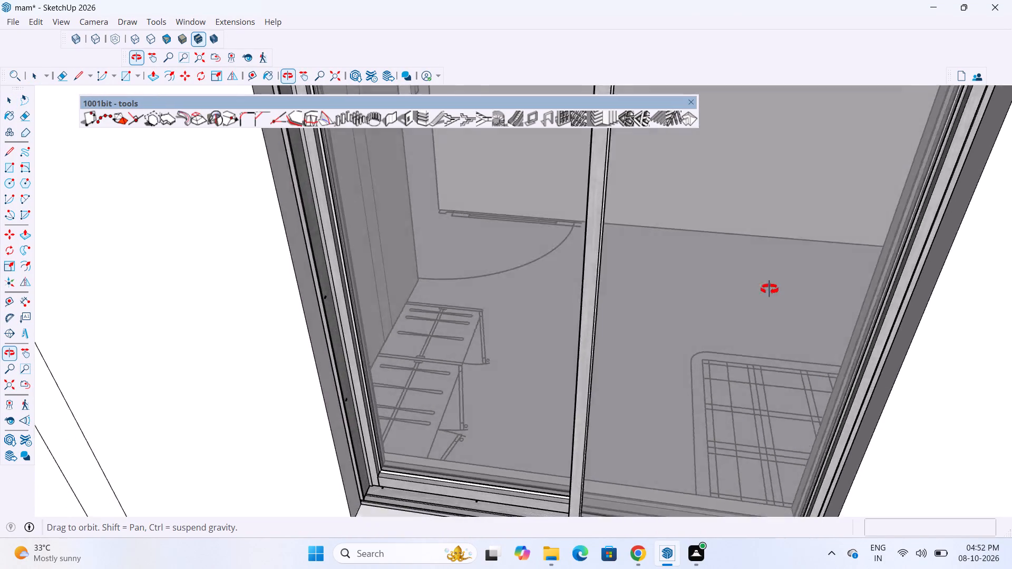
middle_click_drag(770, 289, 741, 291)
scroll(647, 299, "down", 14)
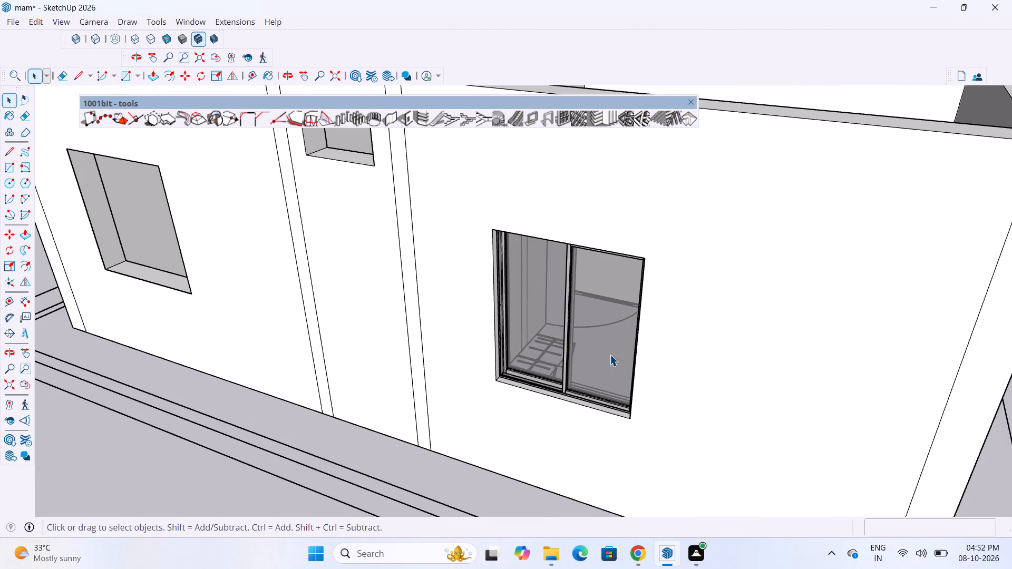
Copy the bedroom window about 13' 11" along the same wall into the other large opening, aligned to its near jamb.
left_click(611, 355)
middle_click_drag(609, 394, 704, 386)
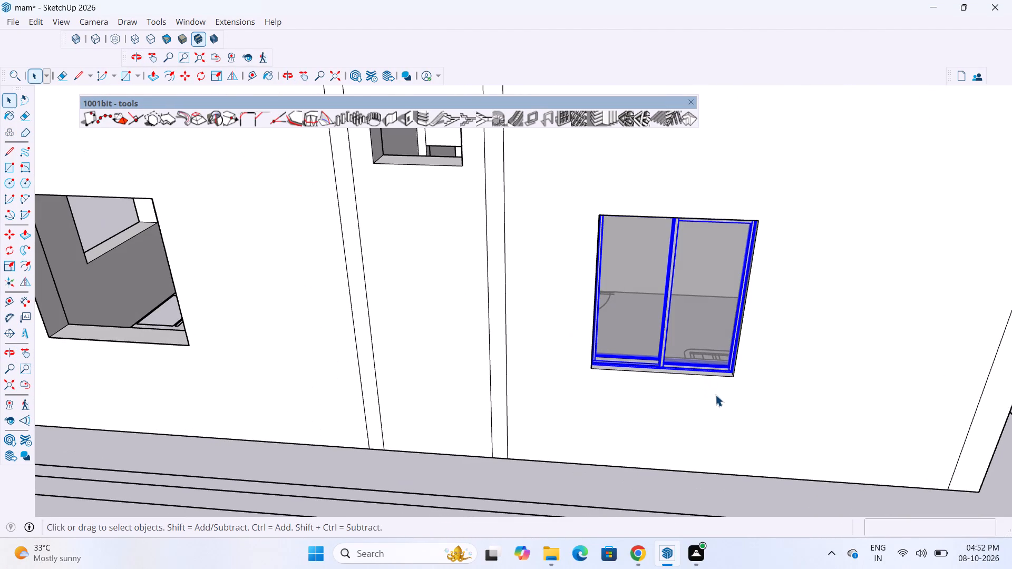
key("m")
scroll(721, 388, "up", 14)
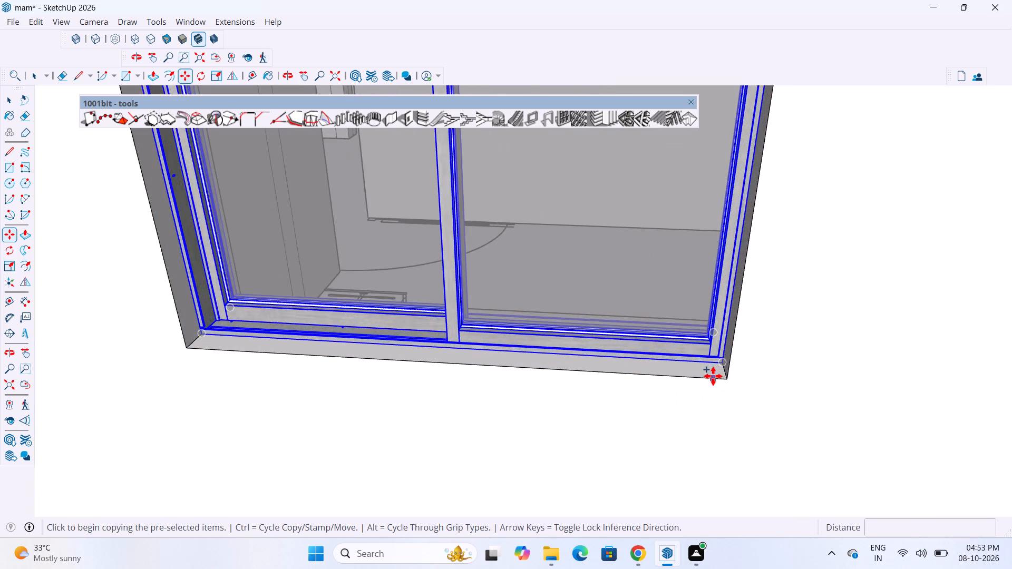
scroll(713, 376, "up", 12)
left_click(735, 347)
scroll(761, 370, "down", 20)
scroll(761, 370, "down", 16)
scroll(736, 367, "down", 12)
scroll(481, 345, "up", 12)
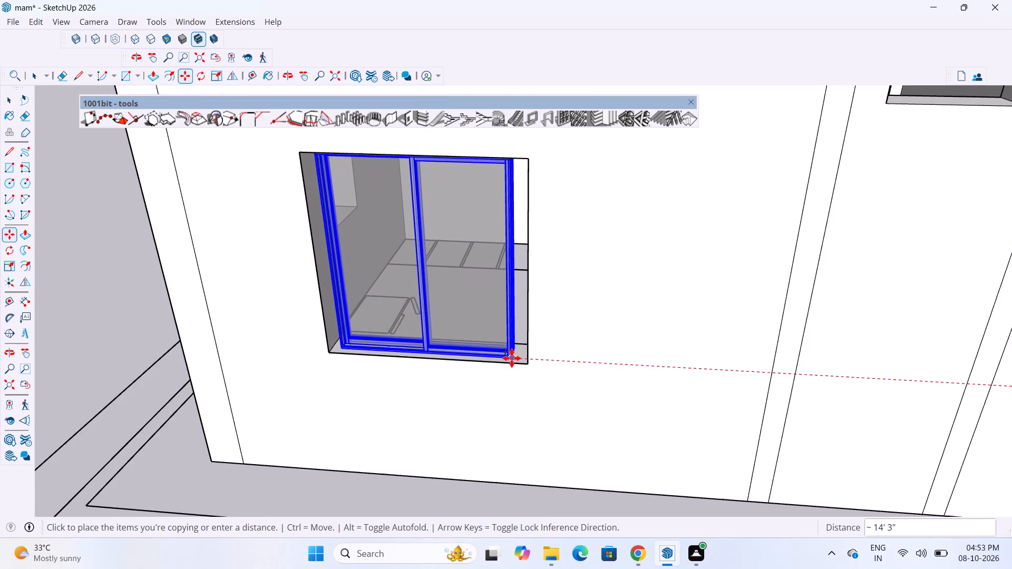
scroll(523, 356, "up", 16)
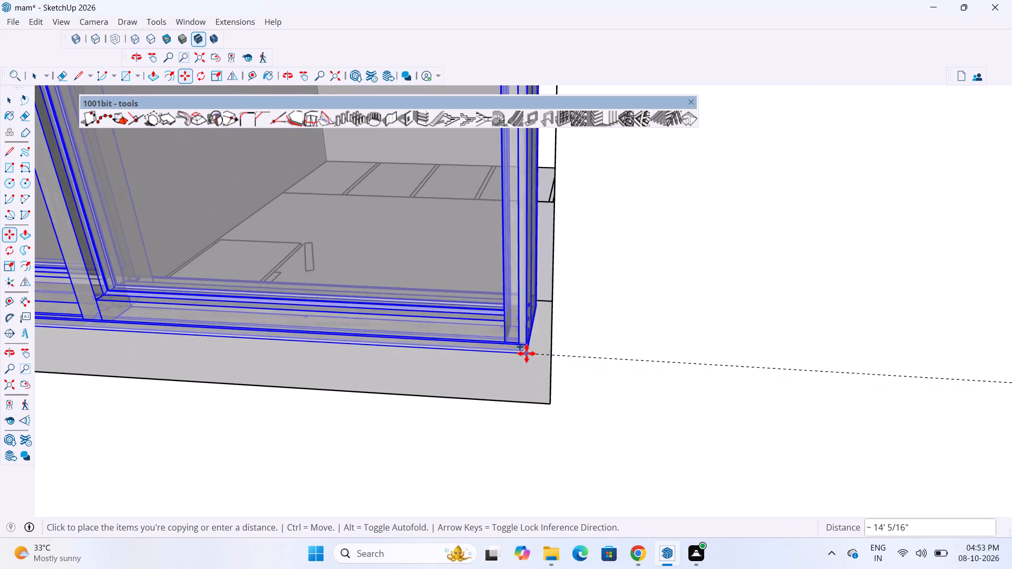
middle_click_drag(531, 354, 615, 380)
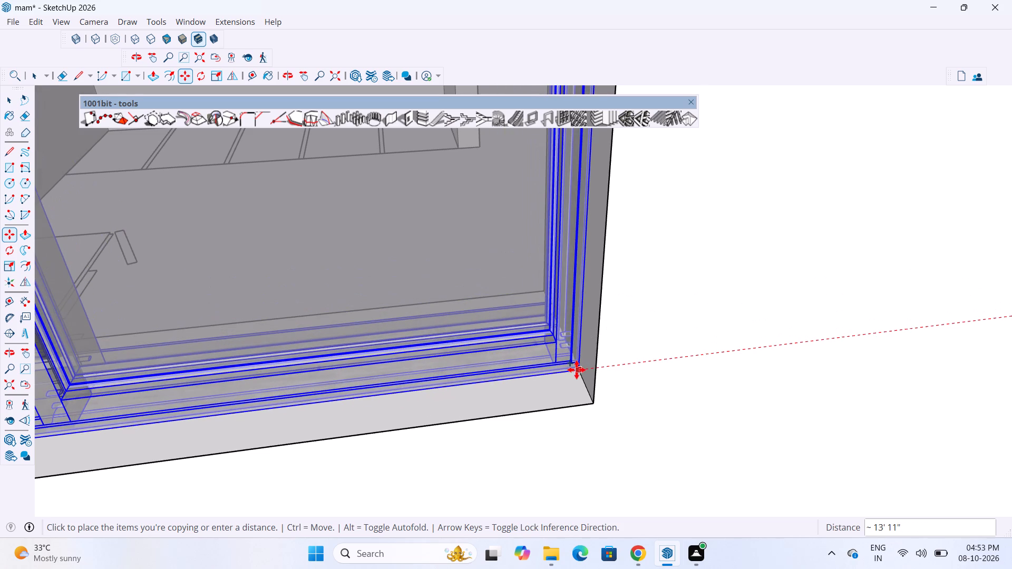
left_click_drag(579, 371, 580, 377)
Widen the copied window along the red axis until its frame reaches the opening's far jamb.
scroll(580, 411, "down", 8)
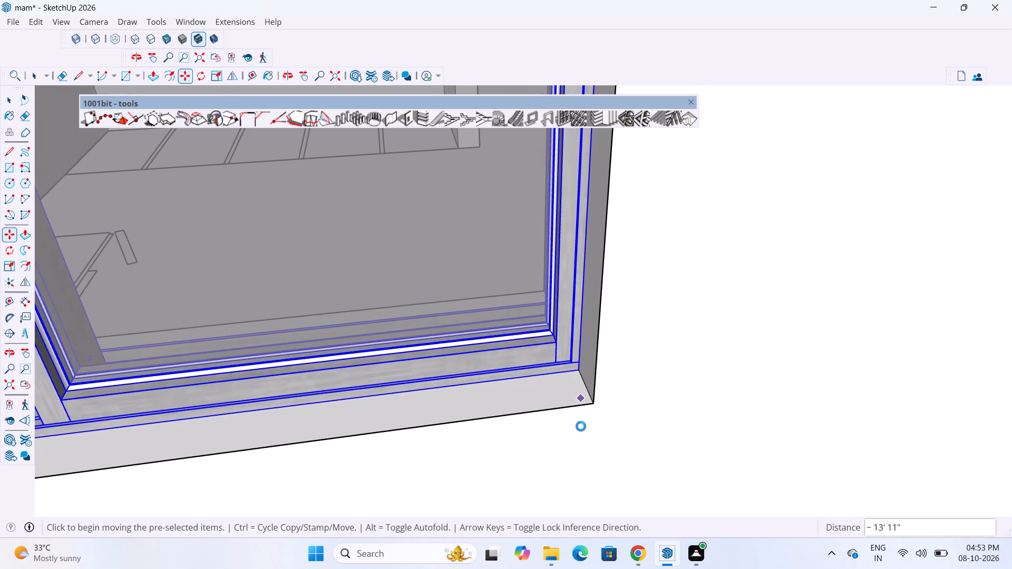
scroll(581, 426, "down", 2)
scroll(546, 425, "down", 20)
scroll(546, 425, "down", 5)
scroll(511, 398, "up", 7)
scroll(512, 406, "down", 1)
middle_click_drag(508, 404, 474, 391)
key("s")
scroll(470, 368, "down", 4)
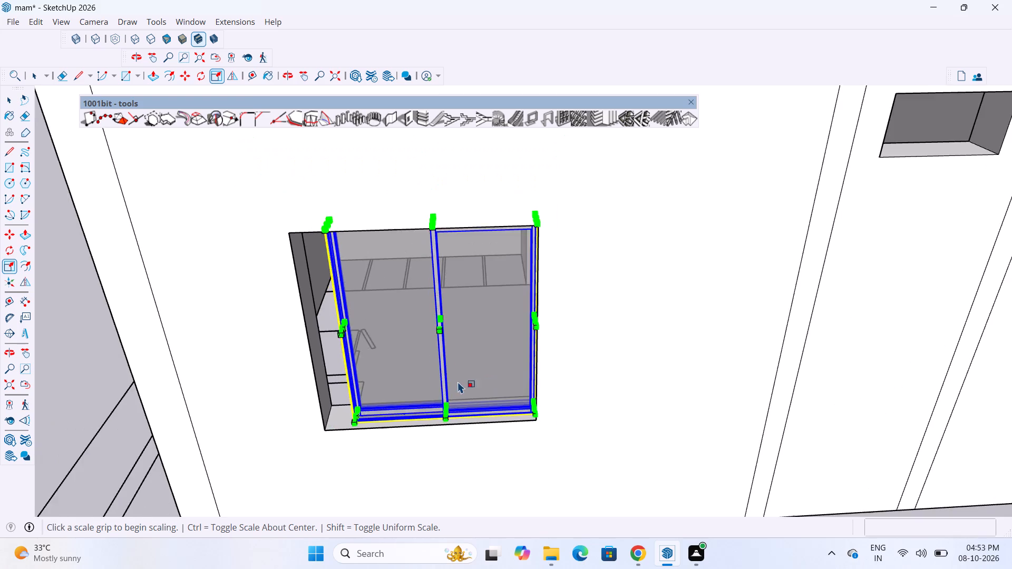
scroll(339, 337, "up", 7)
scroll(347, 345, "down", 3)
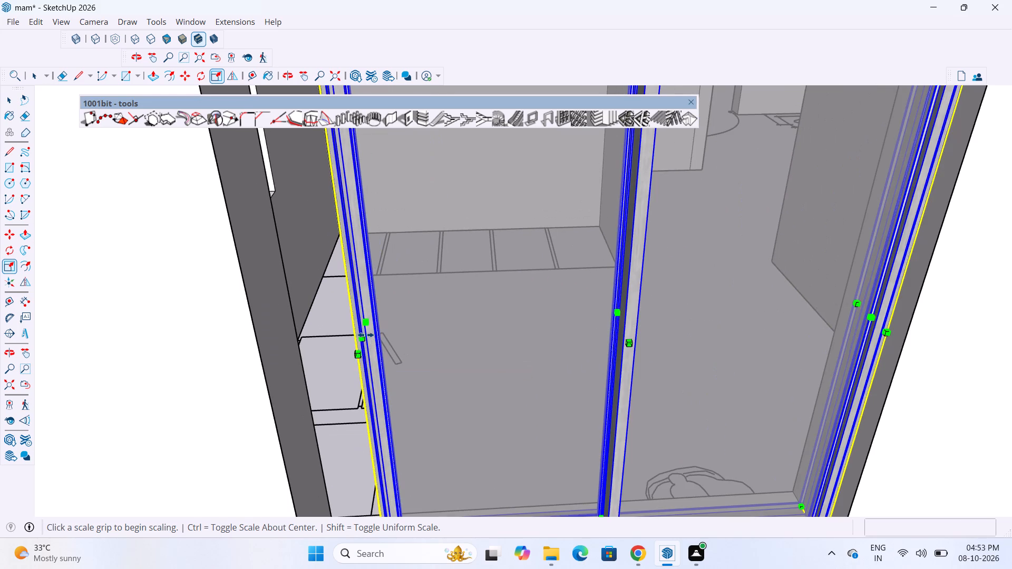
left_click(362, 336)
left_click(273, 336)
scroll(309, 396, "down", 4)
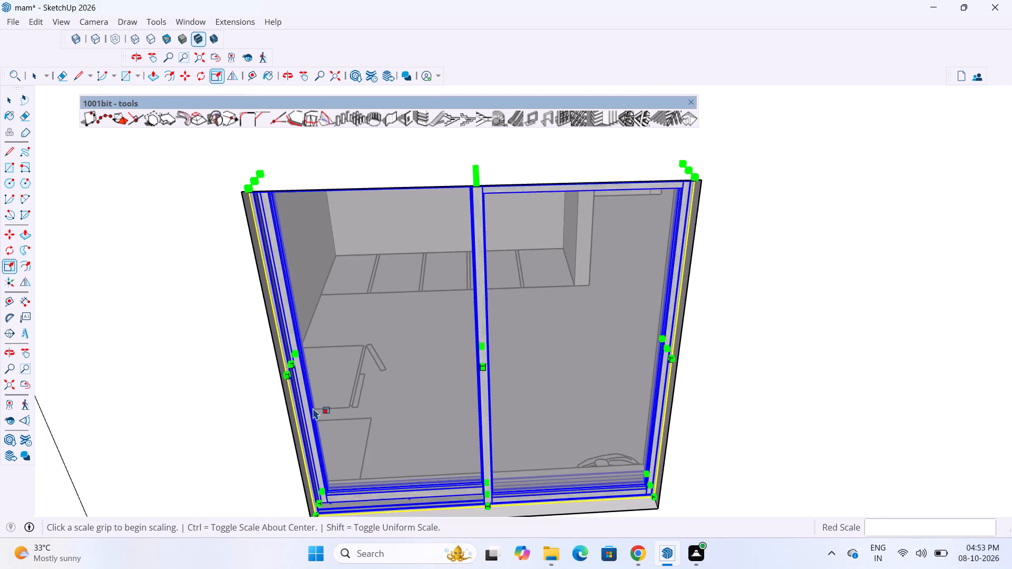
Scale the copied window's height along the blue axis up to the opening's top edge, finishing with a factor of about 1.01.
scroll(313, 408, "down", 6)
scroll(400, 293, "up", 4)
scroll(414, 263, "down", 10)
middle_click_drag(422, 322, 423, 328)
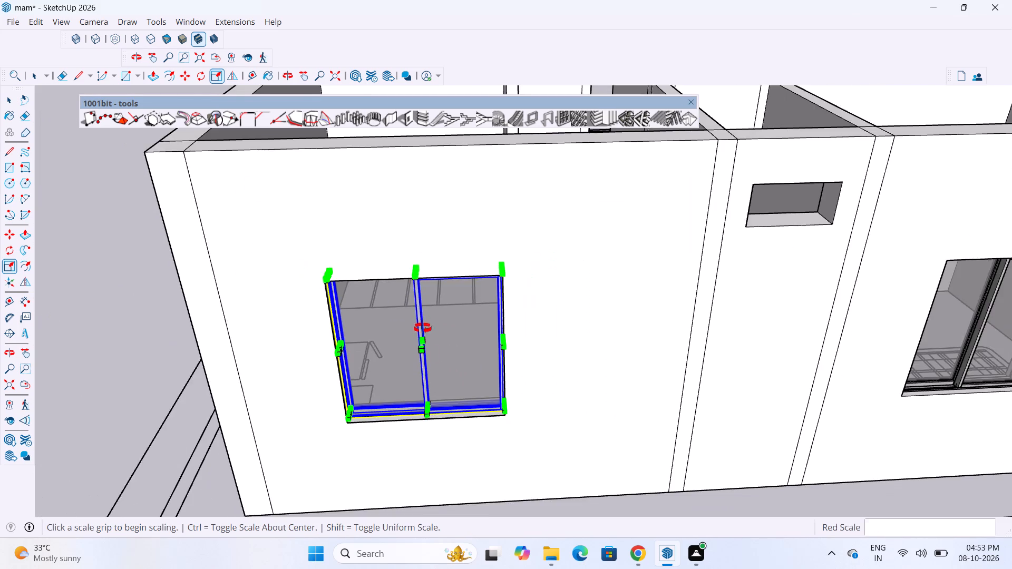
middle_click_drag(423, 328, 428, 376)
scroll(427, 390, "up", 3)
scroll(418, 322, "up", 7)
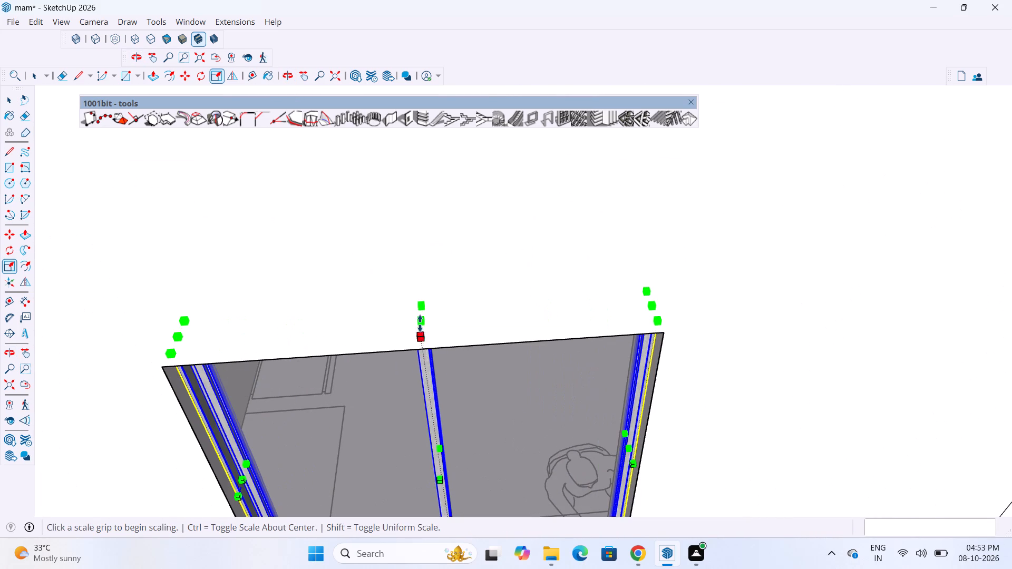
left_click(420, 318)
scroll(427, 361, "up", 1)
middle_click_drag(427, 356, 441, 223)
middle_click_drag(425, 319, 434, 232)
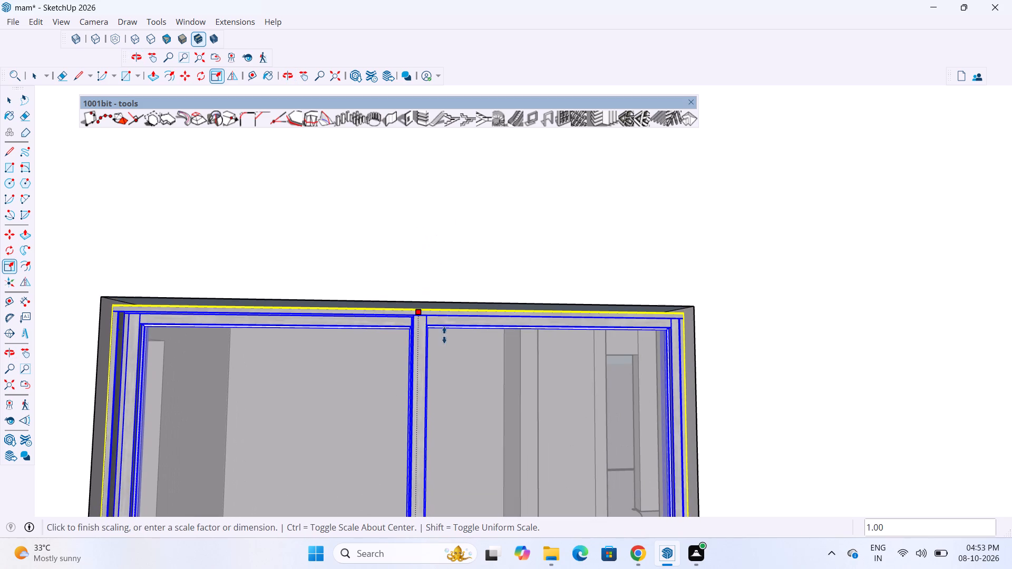
scroll(407, 328, "up", 3)
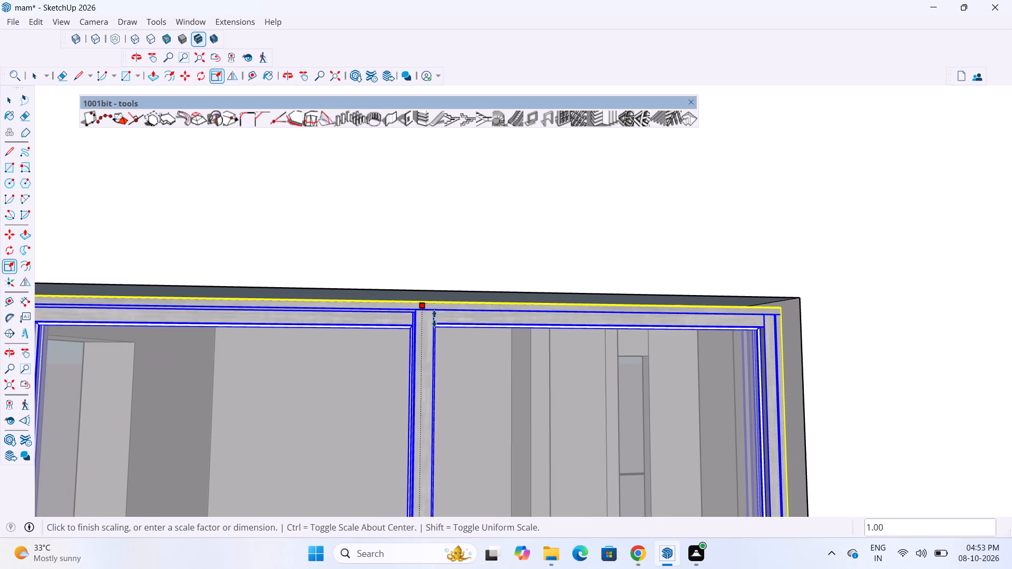
left_click(432, 299)
scroll(452, 337, "down", 9)
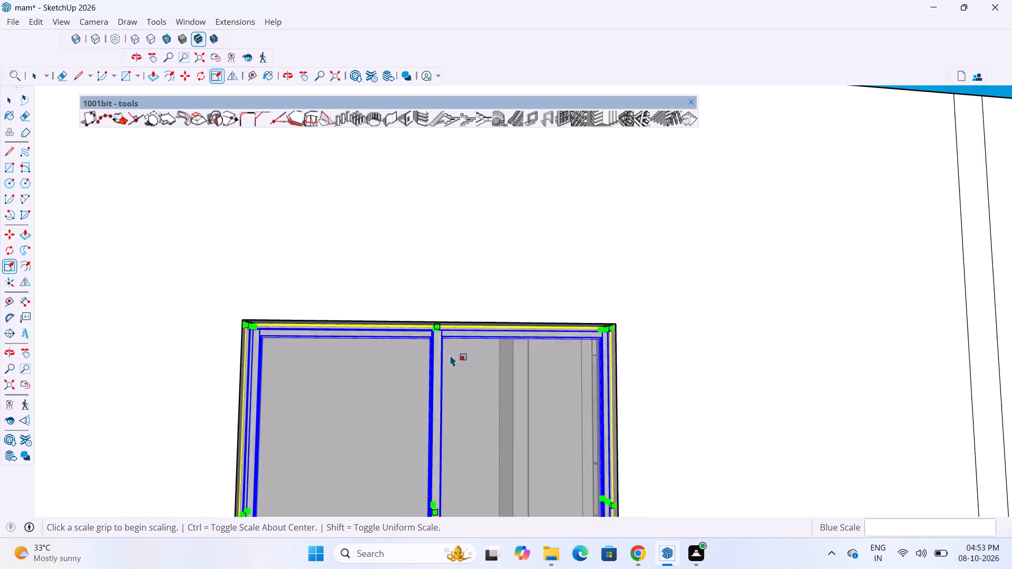
scroll(416, 338, "up", 15)
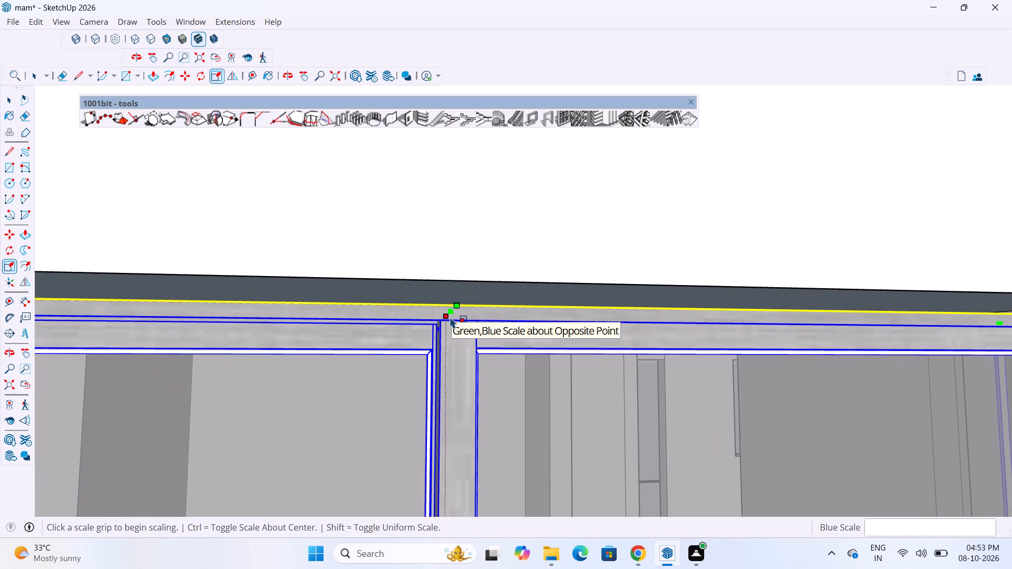
left_click(452, 316)
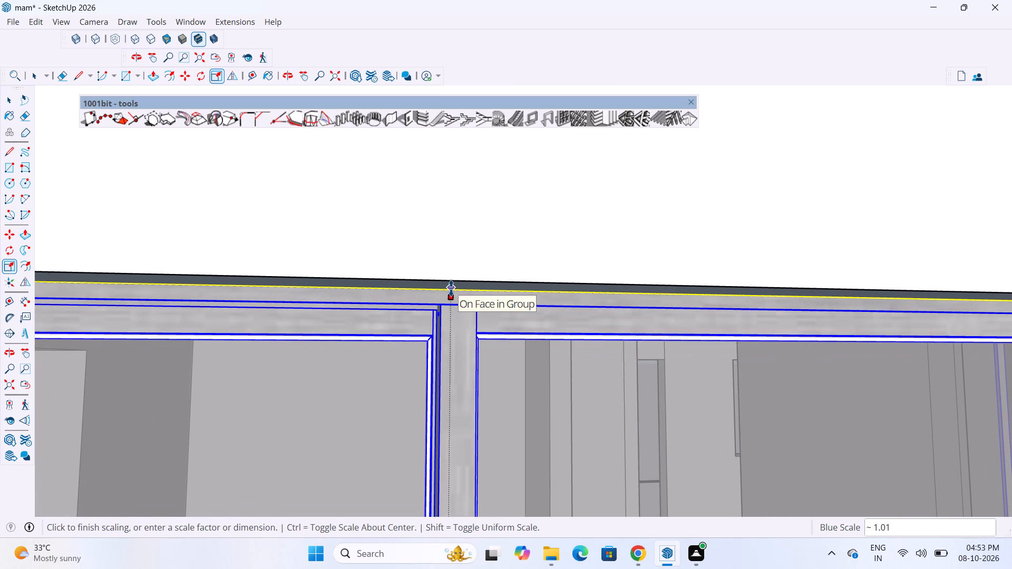
left_click(451, 281)
scroll(437, 334, "down", 17)
middle_click_drag(574, 297, 541, 381)
scroll(541, 375, "down", 1)
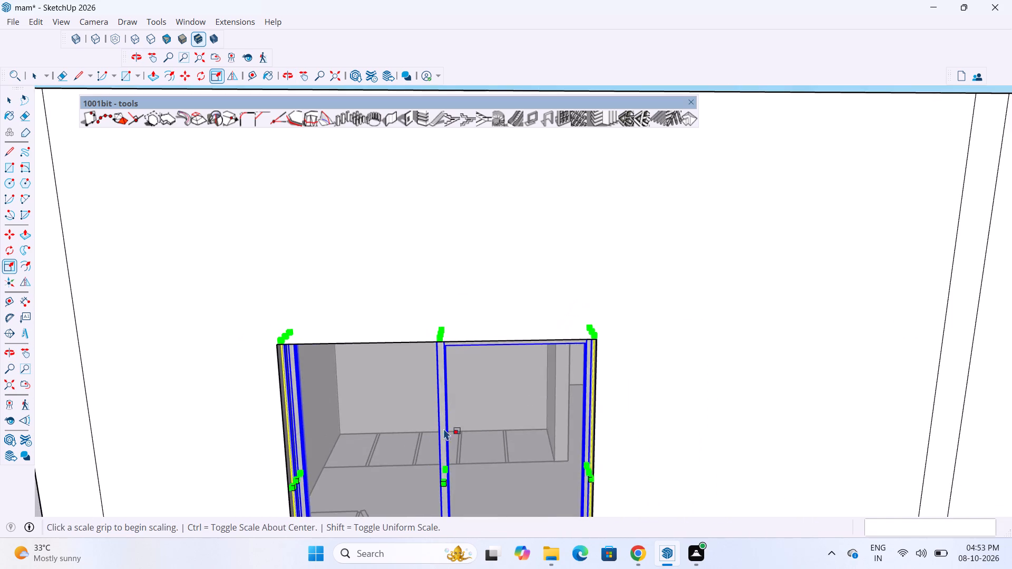
Deselect the scaled kitchen window and examine how it sits in its opening from above and inside the kitchen.
scroll(445, 397, "down", 5)
middle_click_drag(526, 411, 315, 518)
middle_click_drag(626, 340, 359, 451)
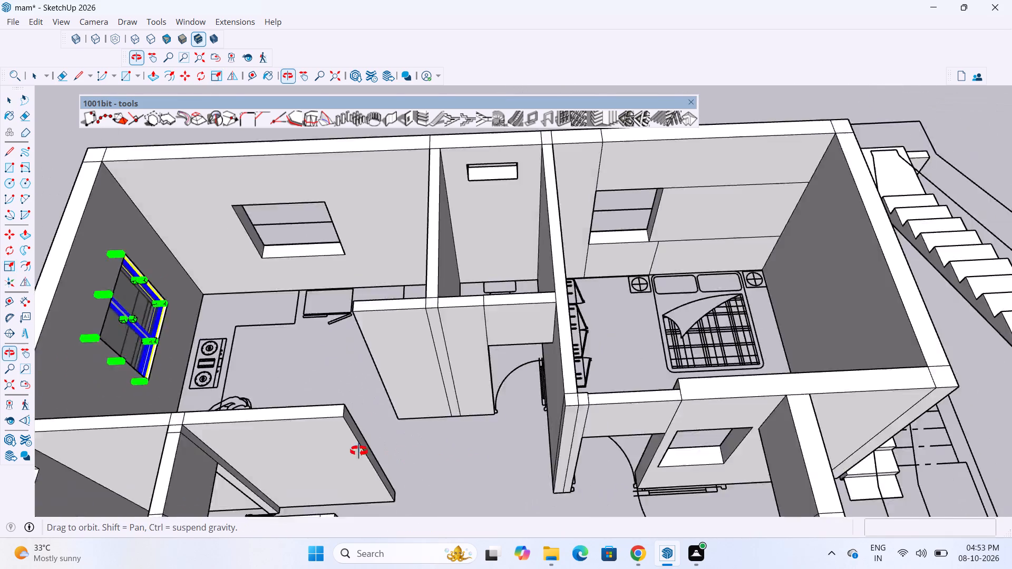
middle_click_drag(359, 451, 285, 414)
scroll(300, 149, "up", 7)
scroll(305, 210, "down", 14)
key("v")
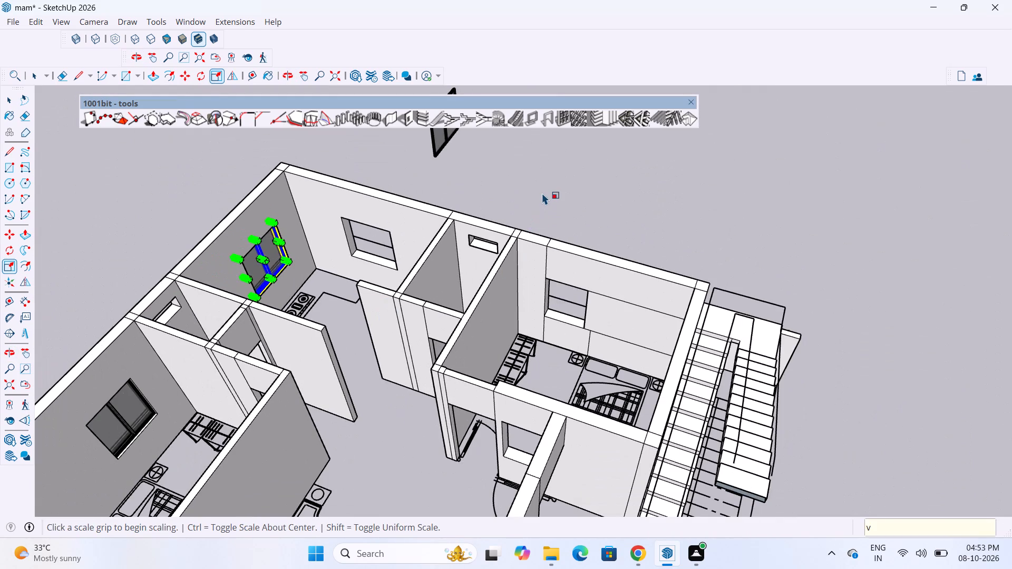
key("space")
left_click(561, 173)
scroll(207, 296, "up", 8)
middle_click_drag(413, 339, 305, 355)
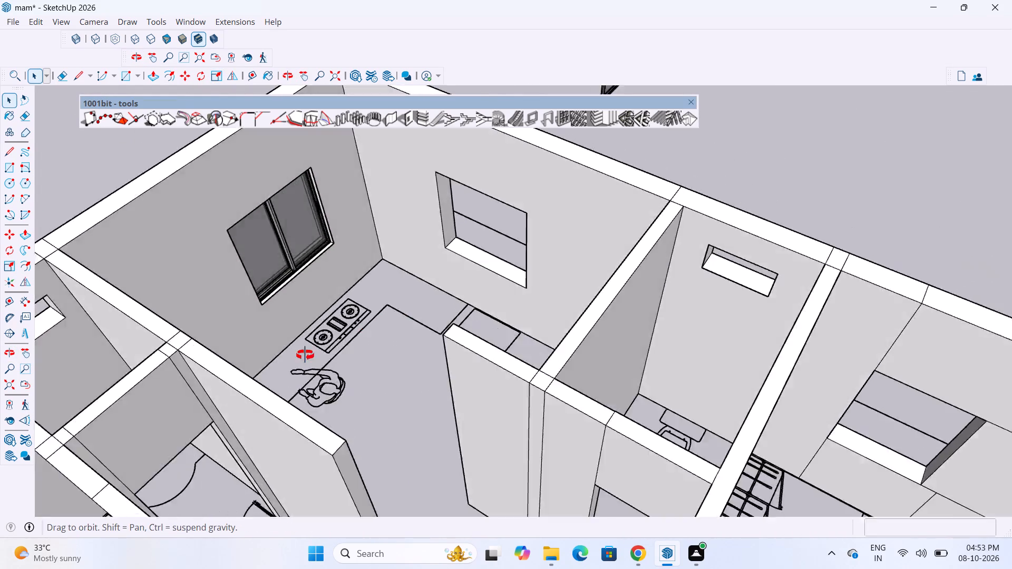
middle_click_drag(305, 355, 260, 364)
scroll(322, 190, "up", 3)
scroll(510, 497, "down", 7)
scroll(446, 370, "up", 3)
middle_click_drag(512, 419, 400, 363)
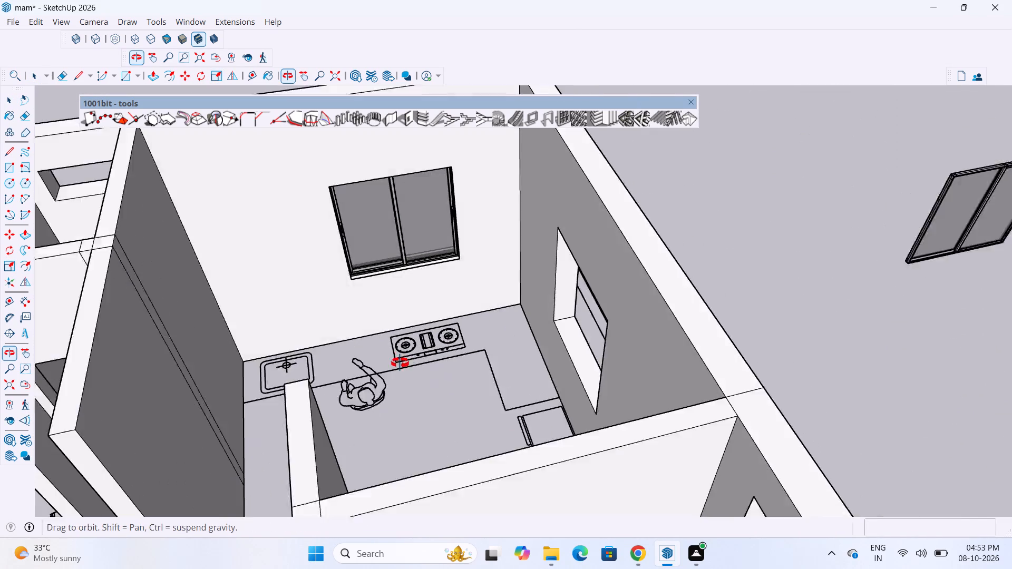
middle_click_drag(400, 363, 389, 357)
Close the floating 1001bit tools toolbar.
left_click(690, 100)
Examine the kitchen window's frame against its opening and the remaining empty openings in the adjoining side wall.
scroll(195, 22, "up", 17)
middle_click_drag(426, 276, 420, 283)
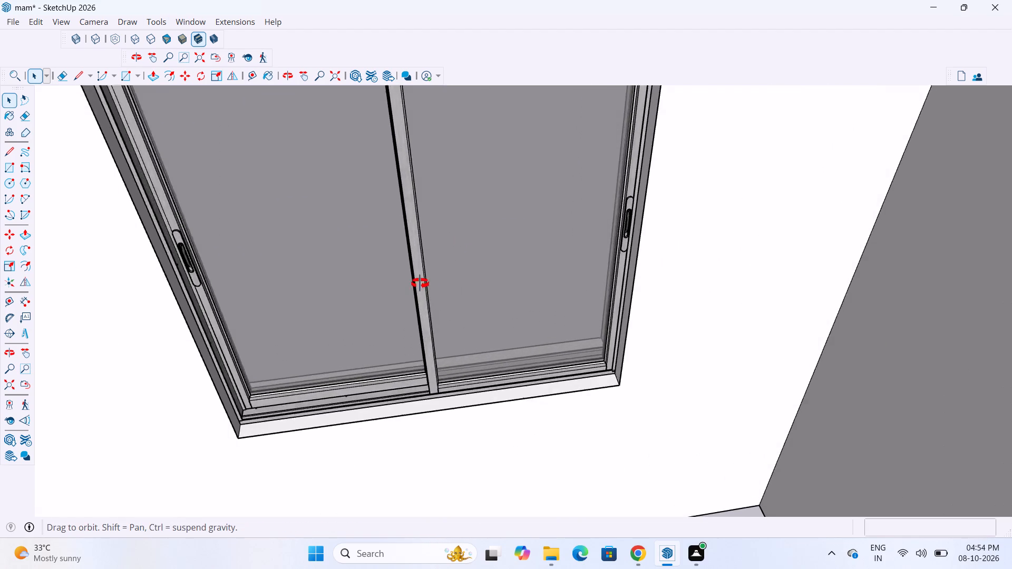
middle_click_drag(420, 283, 420, 298)
scroll(423, 298, "up", 1)
scroll(454, 341, "down", 16)
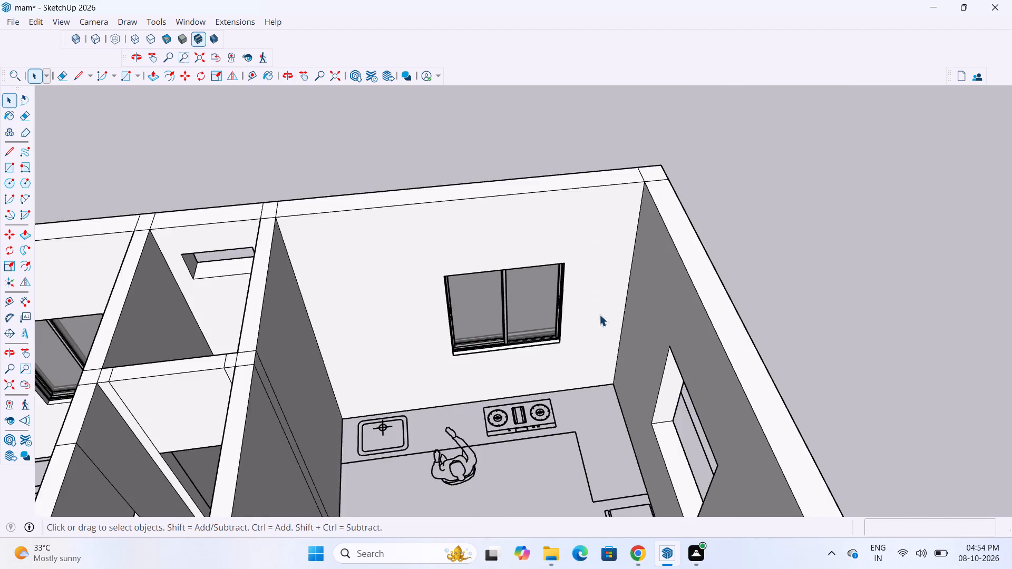
scroll(599, 315, "down", 13)
scroll(474, 374, "up", 4)
scroll(576, 284, "down", 5)
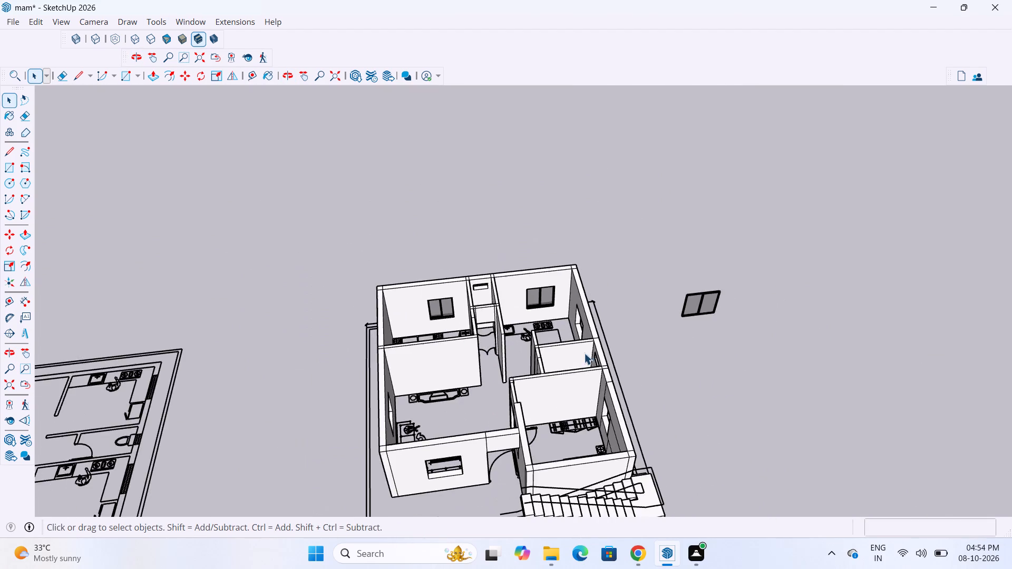
middle_click_drag(594, 340, 674, 335)
scroll(645, 271, "up", 6)
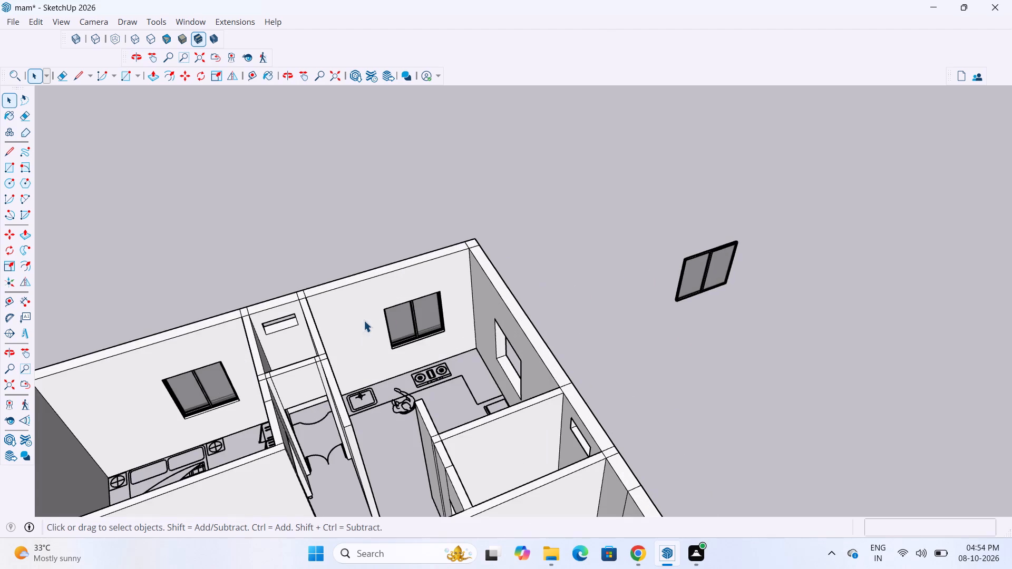
scroll(396, 336, "up", 4)
scroll(400, 334, "down", 5)
scroll(405, 338, "up", 7)
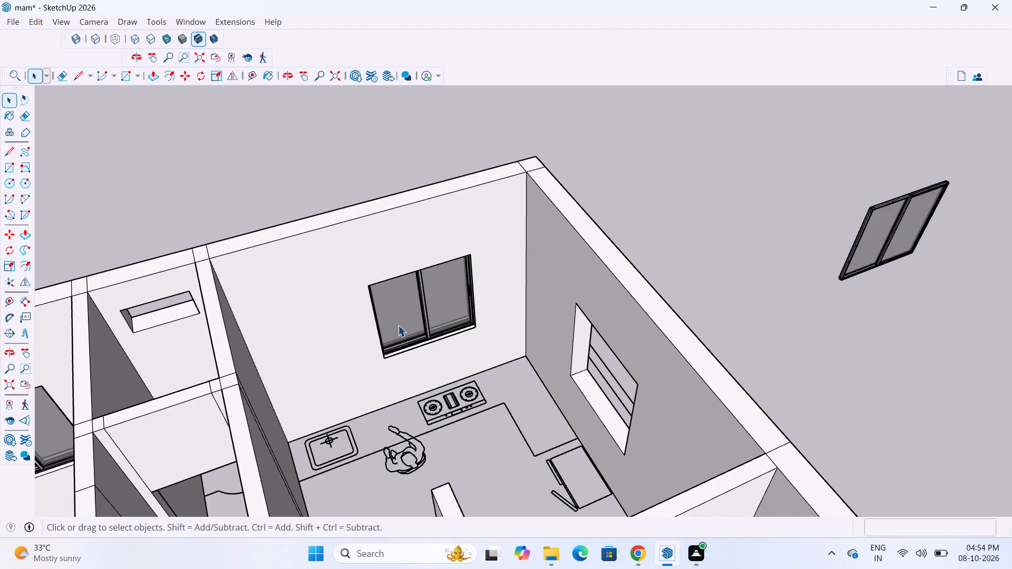
scroll(402, 306, "down", 5)
middle_click_drag(434, 326, 462, 323)
Copy the kitchen window about 5' 7" into the room, beside the empty opening in the adjoining side wall.
left_click(426, 310)
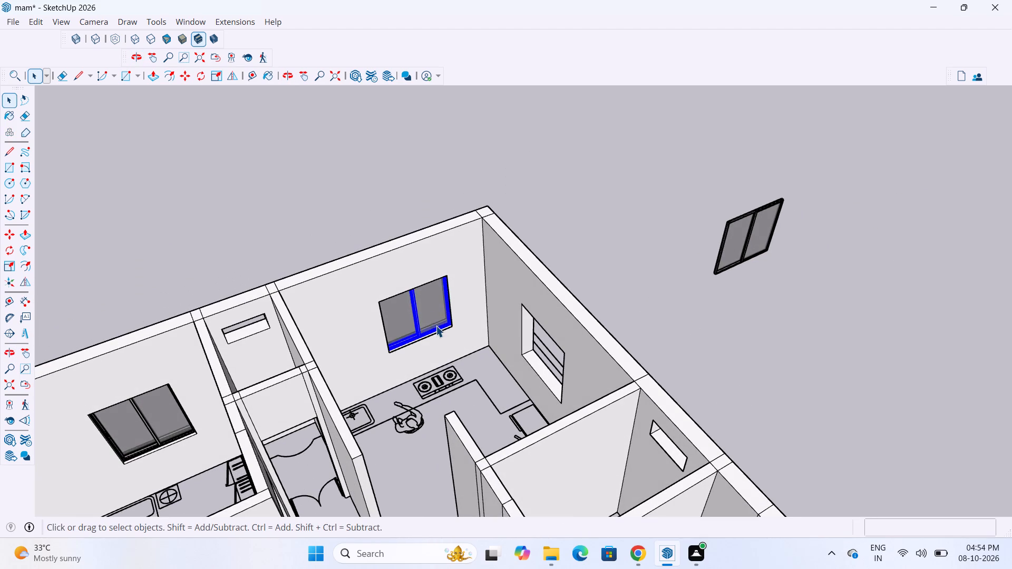
key("m")
scroll(452, 326, "up", 7)
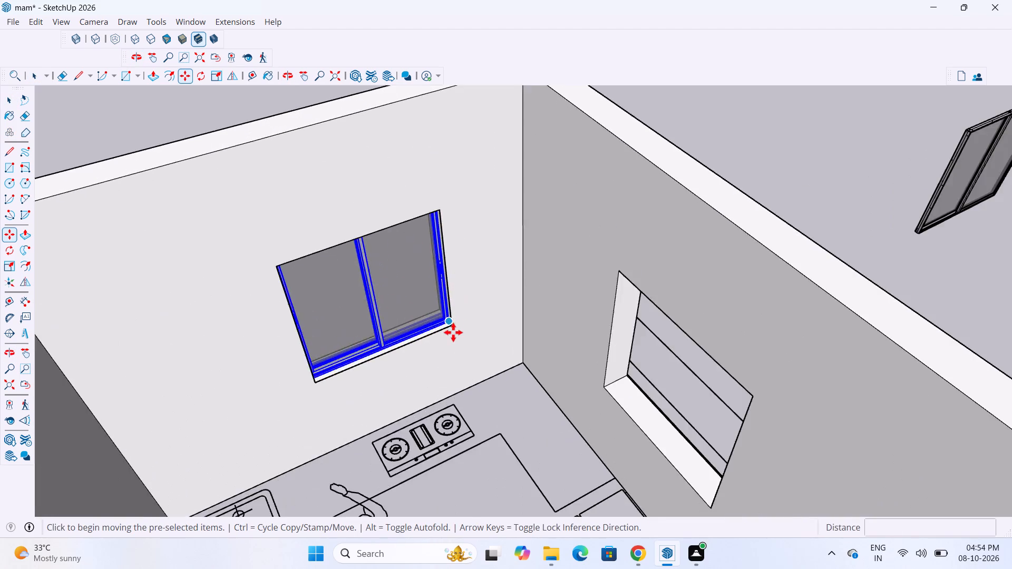
scroll(453, 332, "up", 7)
left_click_drag(444, 313, 450, 313)
scroll(630, 301, "down", 9)
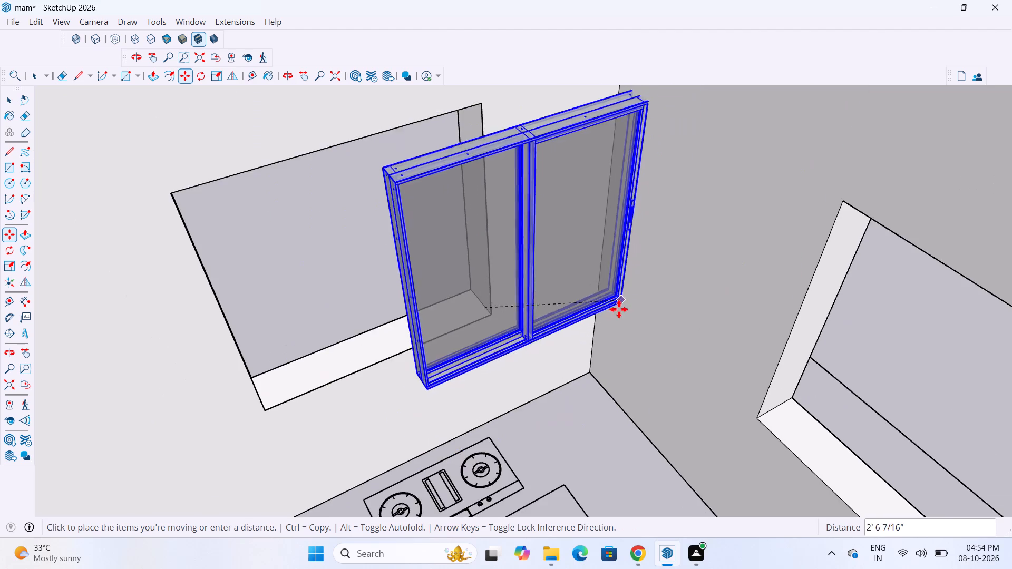
scroll(619, 309, "down", 10)
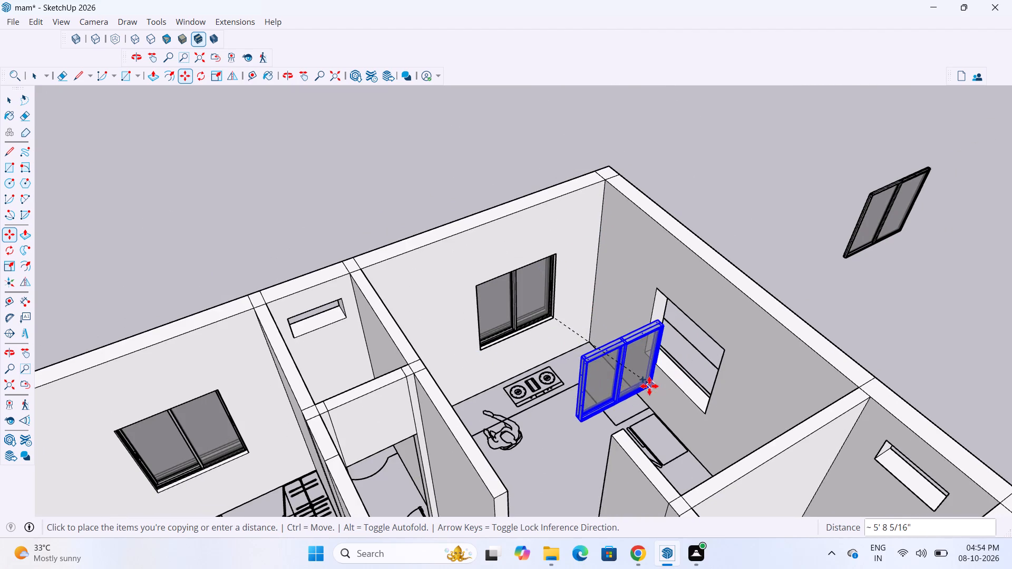
left_click(644, 388)
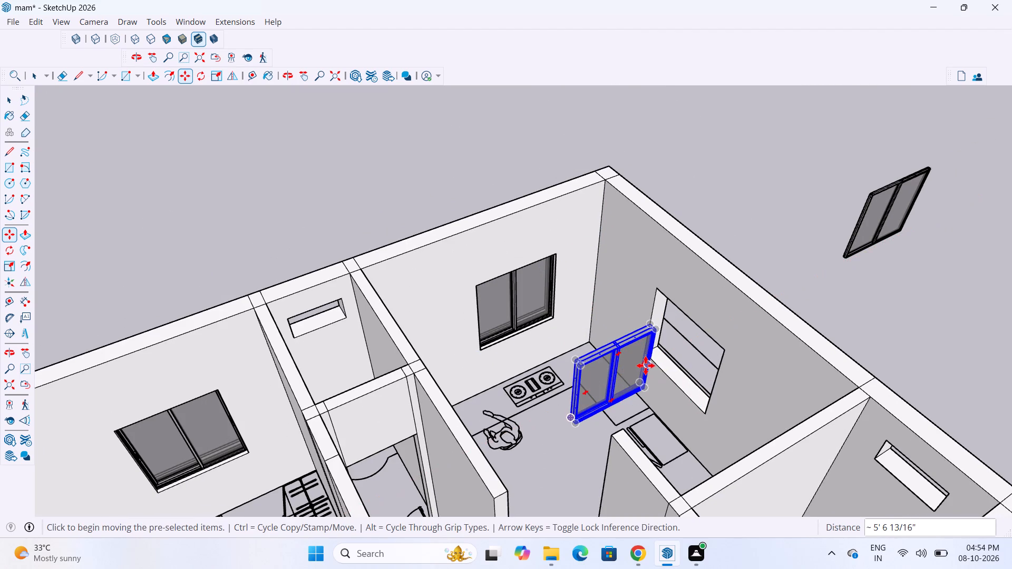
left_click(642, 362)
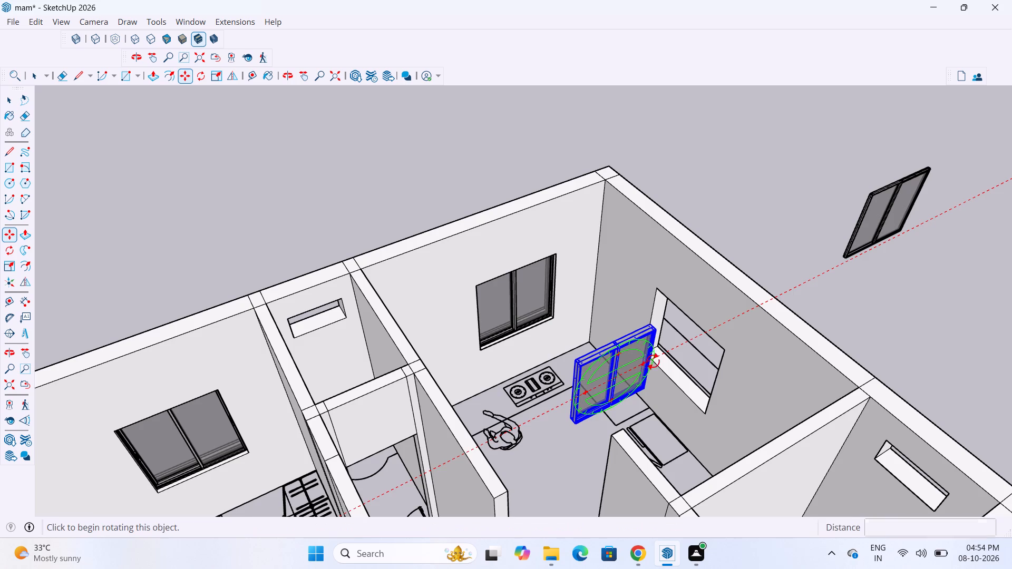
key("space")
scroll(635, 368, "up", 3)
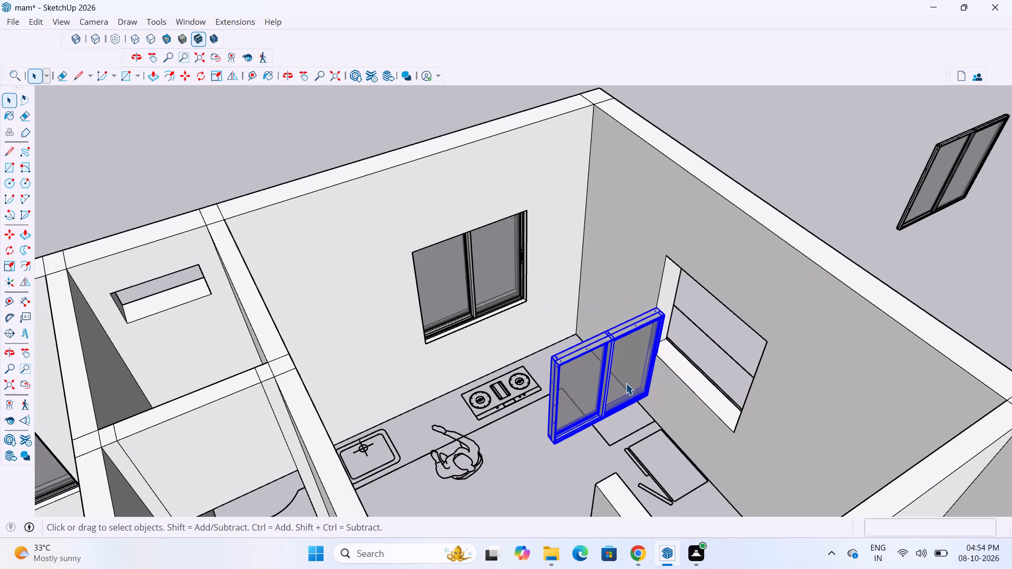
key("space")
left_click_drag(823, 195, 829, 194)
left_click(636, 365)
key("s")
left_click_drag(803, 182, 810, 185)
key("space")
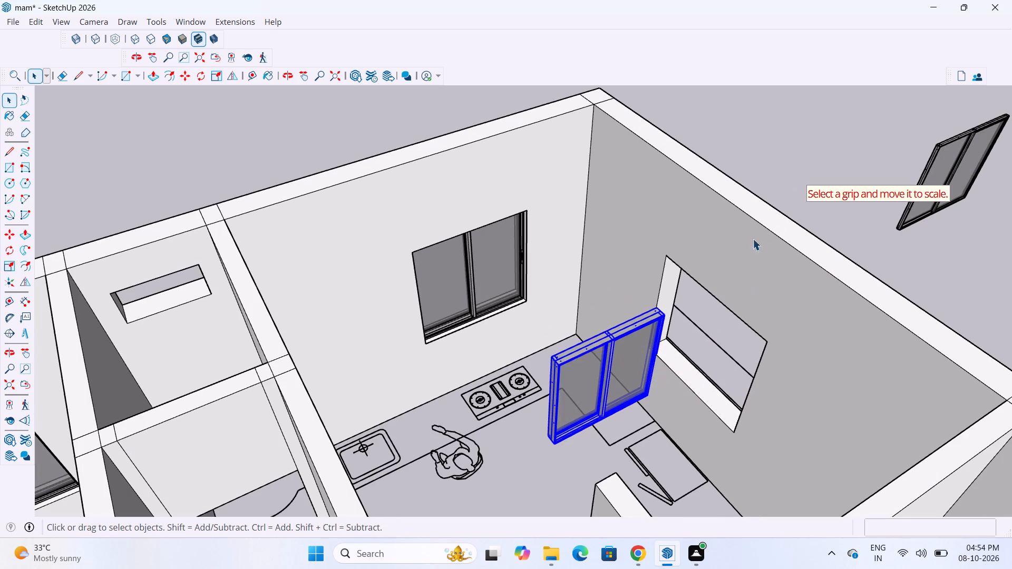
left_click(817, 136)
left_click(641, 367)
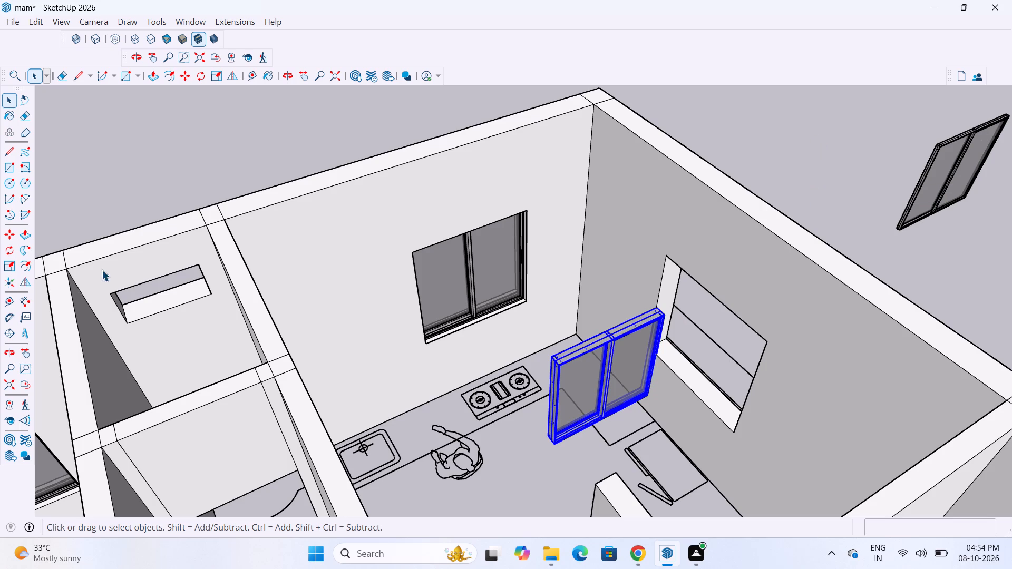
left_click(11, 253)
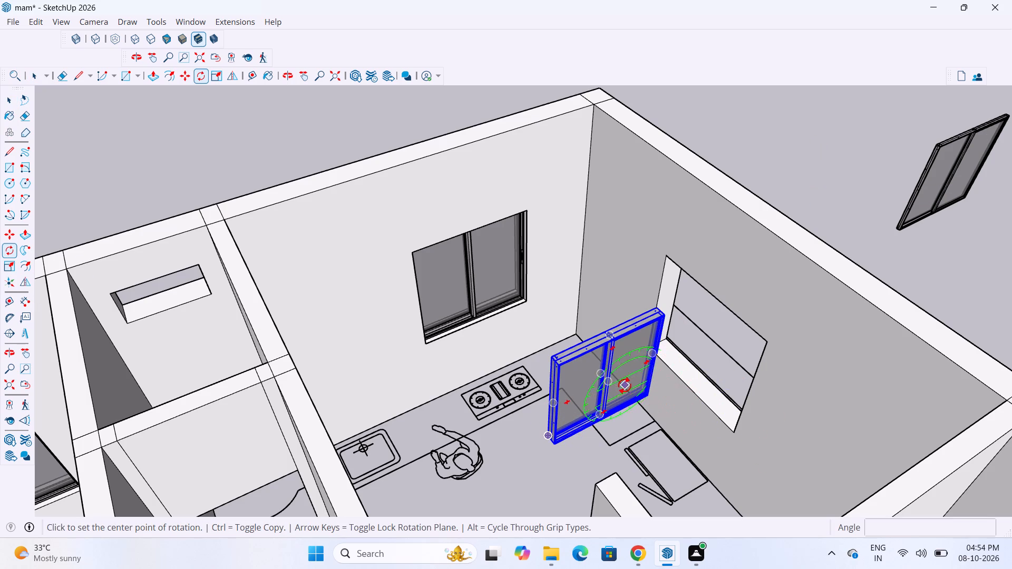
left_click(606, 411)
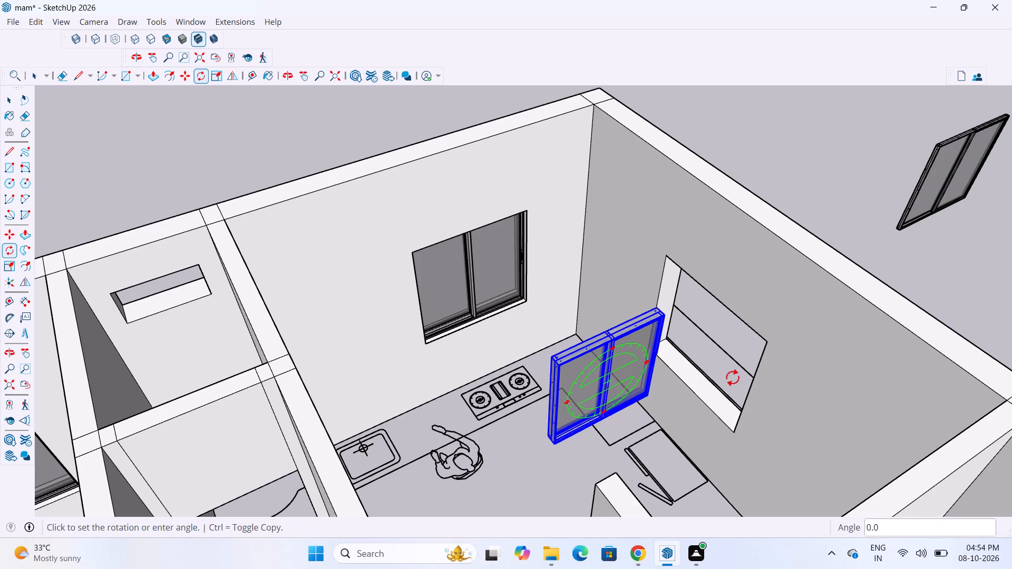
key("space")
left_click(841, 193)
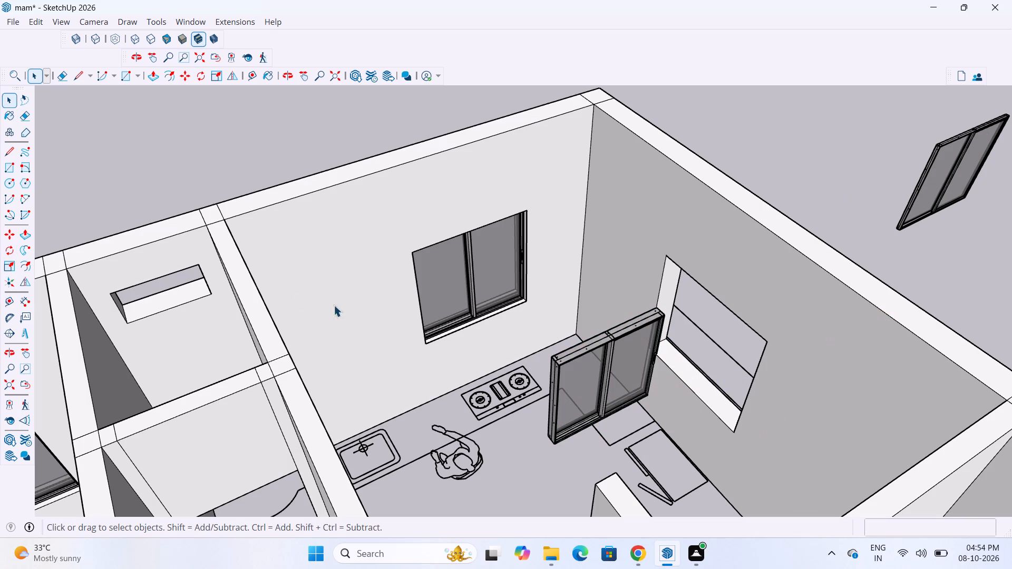
Rotate the copied window 90 degrees about the vertical axis to run parallel to the side wall.
left_click(6, 250)
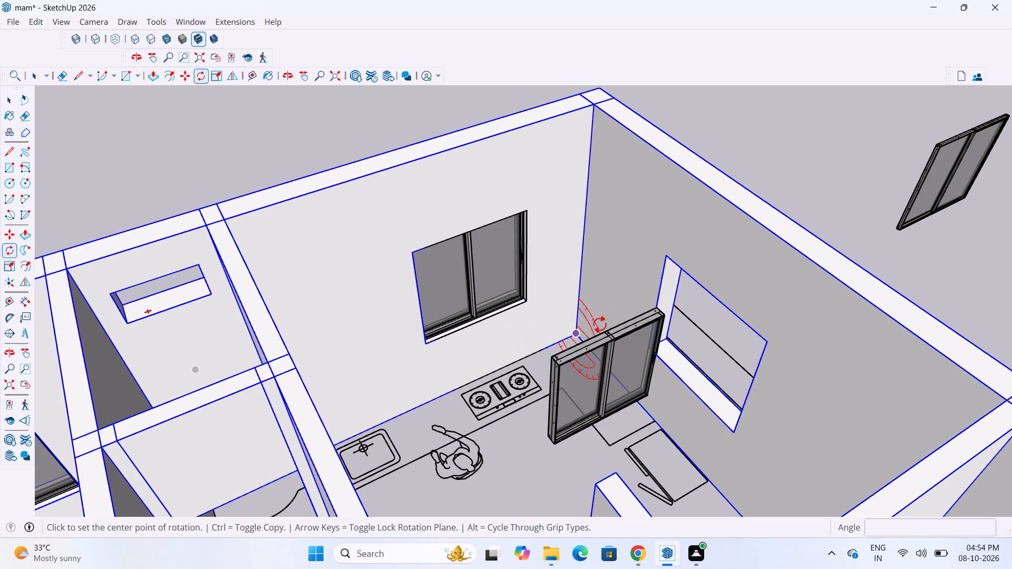
left_click(648, 320)
left_click(823, 224)
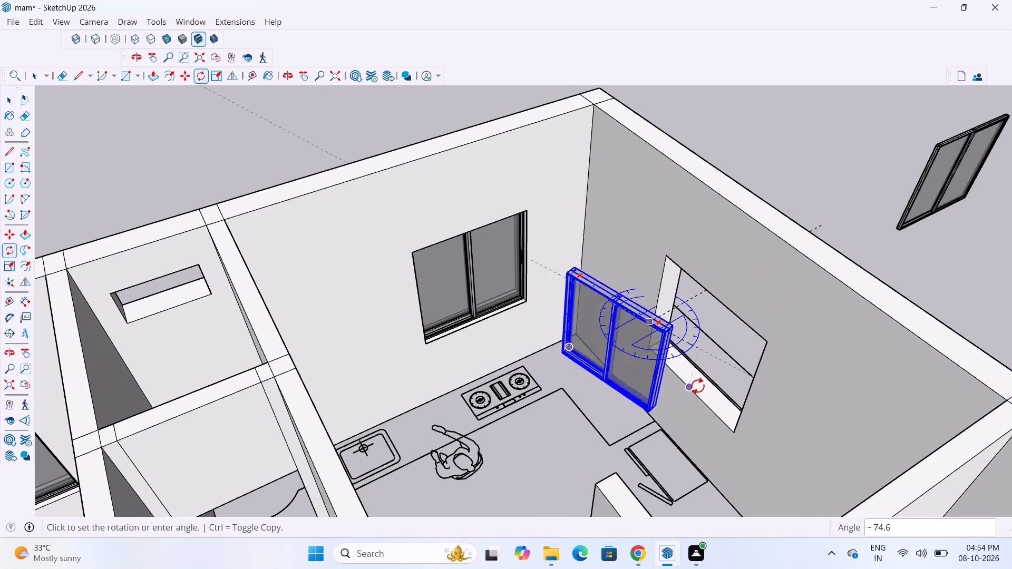
type("90")
key("Return")
key("space")
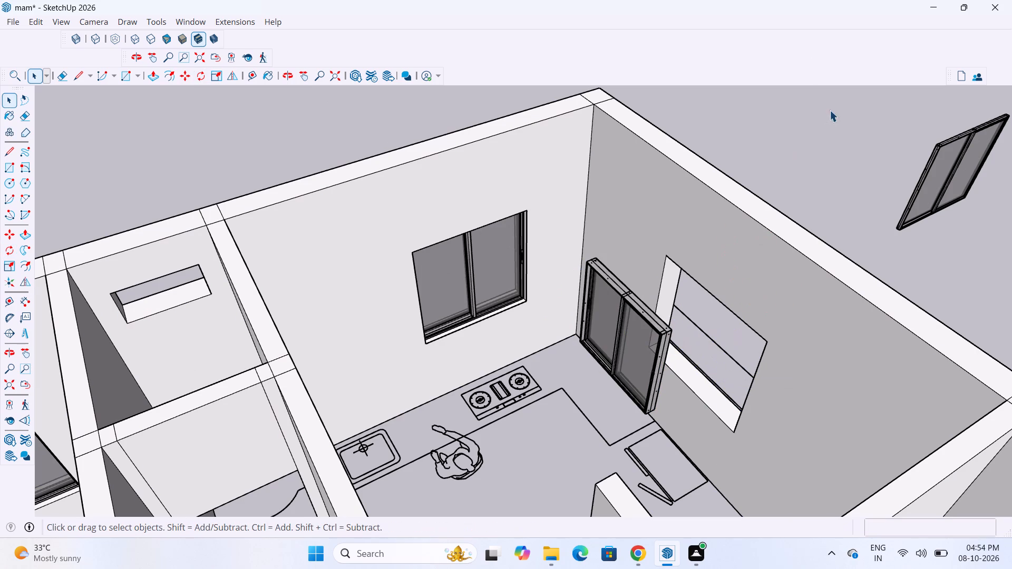
left_click(830, 110)
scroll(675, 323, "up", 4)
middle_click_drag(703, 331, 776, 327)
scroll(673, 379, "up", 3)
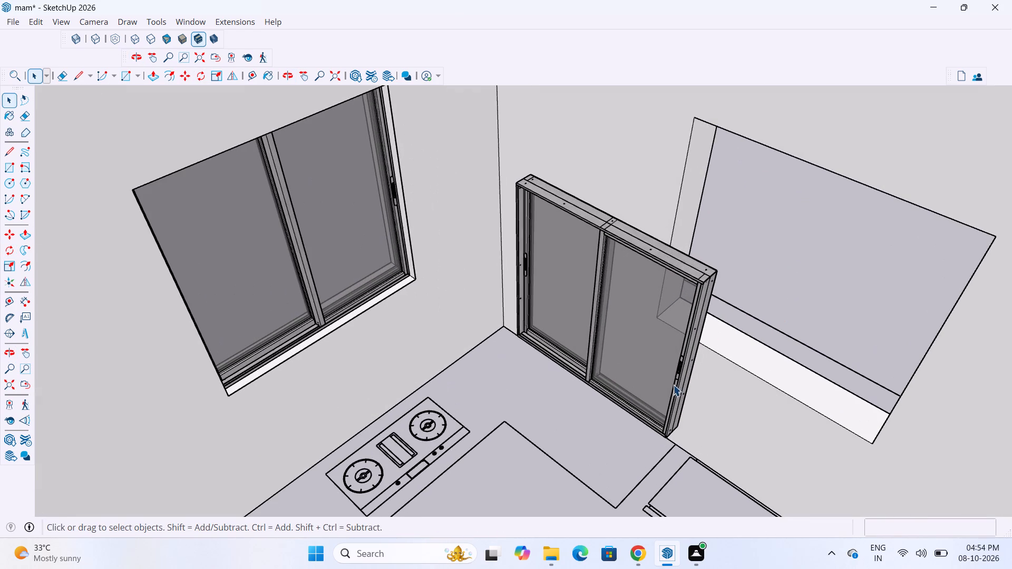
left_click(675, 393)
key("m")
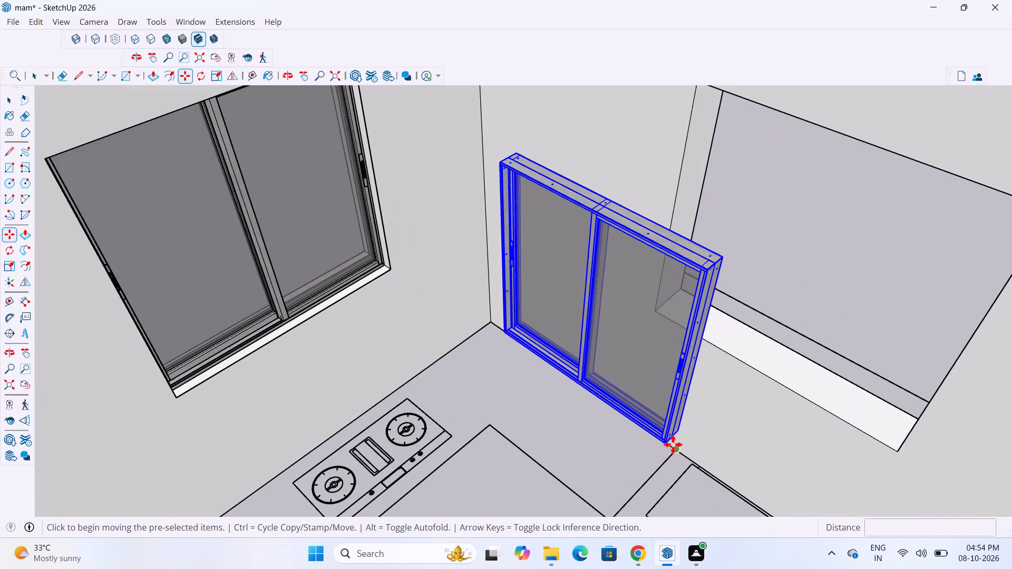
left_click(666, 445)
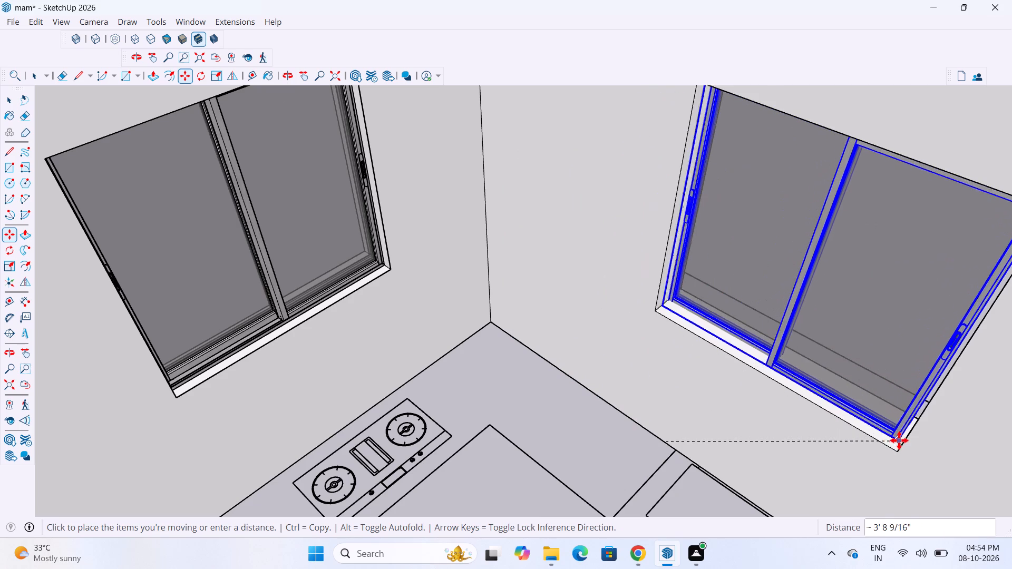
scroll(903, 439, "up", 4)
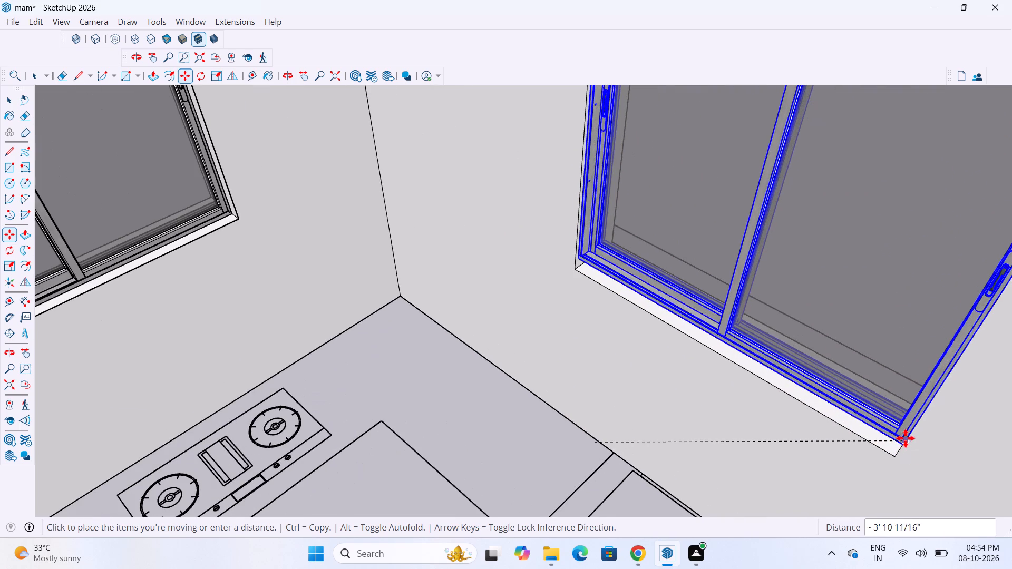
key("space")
Measure across the sill of the side wall opening from its inner edge.
scroll(729, 413, "down", 3)
middle_click_drag(724, 419, 643, 434)
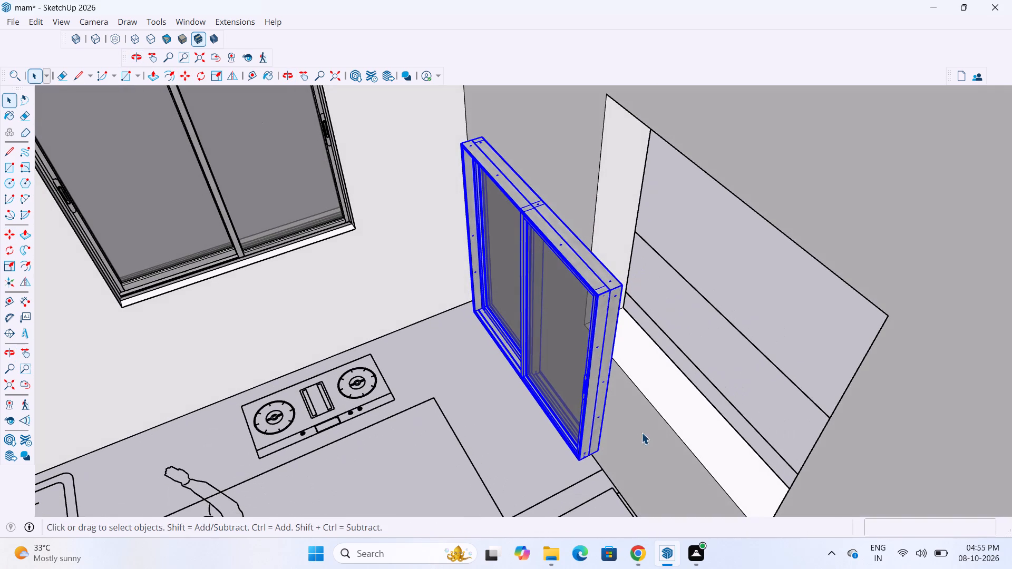
key("t")
left_click(675, 438)
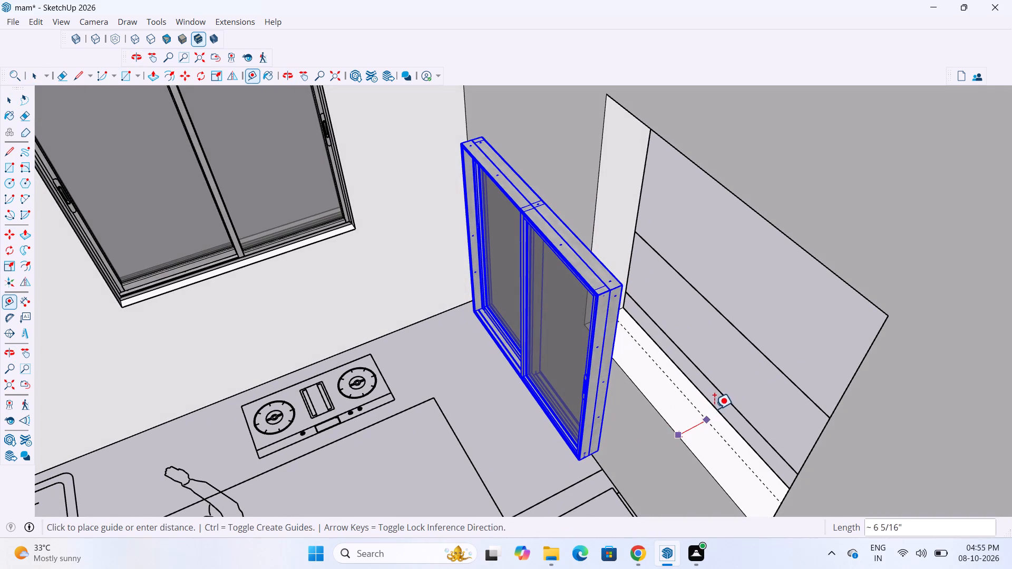
key("space")
Measure the frame thickness across the top of the copied window.
scroll(691, 428, "up", 1)
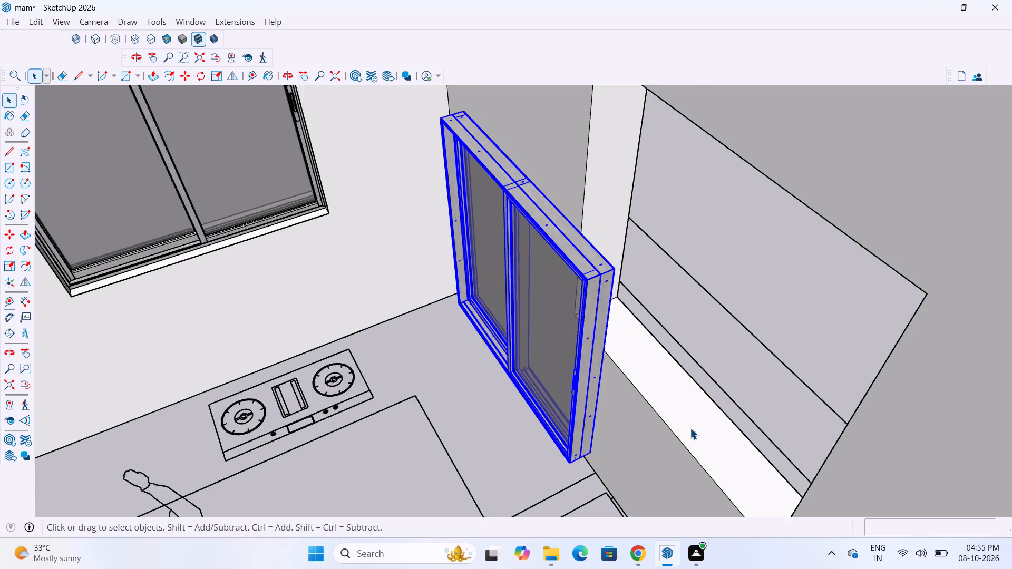
scroll(690, 428, "up", 4)
middle_click_drag(563, 335, 529, 371)
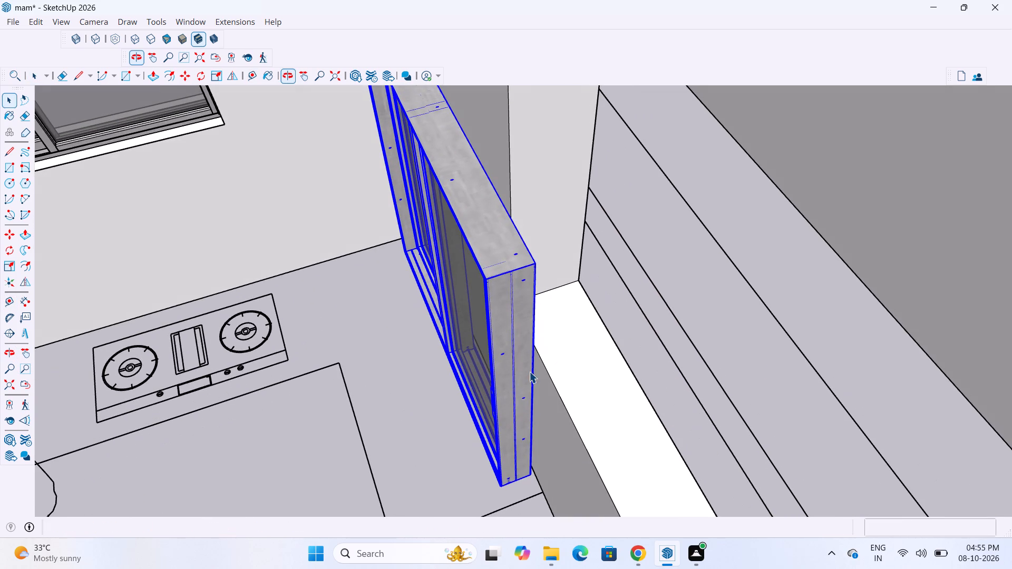
key("t")
left_click(473, 249)
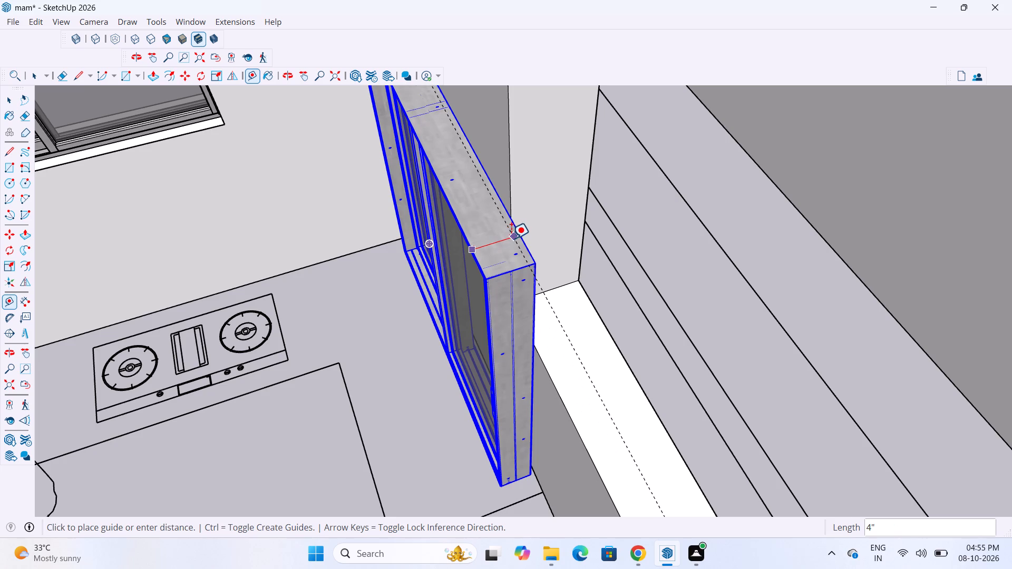
scroll(491, 256, "down", 10)
middle_click_drag(541, 282, 561, 281)
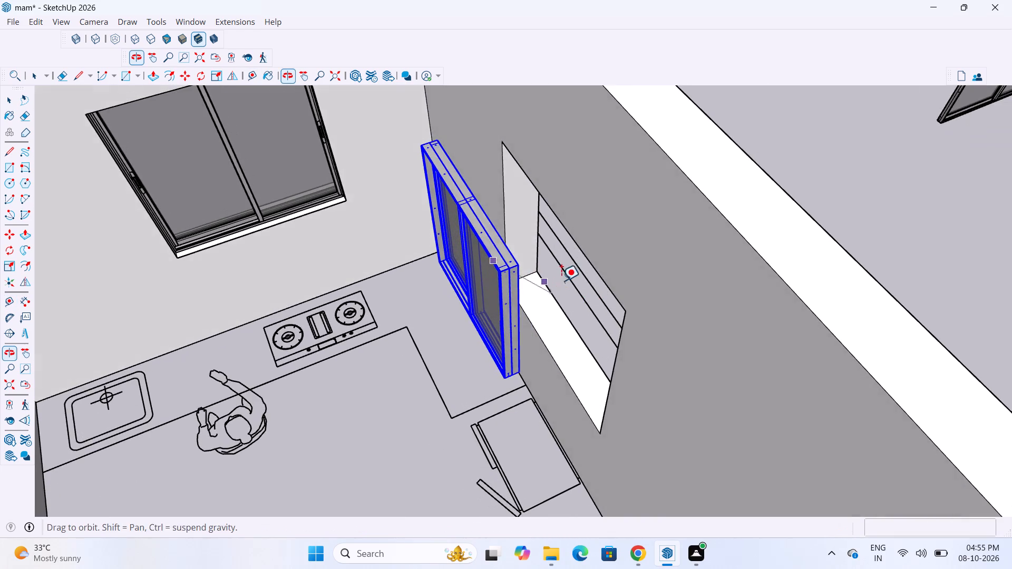
middle_click_drag(561, 281, 562, 283)
scroll(493, 241, "up", 6)
key("space")
Place a guide on the side wall opening's sill, 2" in from its inner edge.
scroll(483, 266, "down", 5)
middle_click_drag(540, 283, 549, 282)
scroll(539, 330, "up", 6)
scroll(491, 352, "down", 5)
scroll(483, 359, "up", 3)
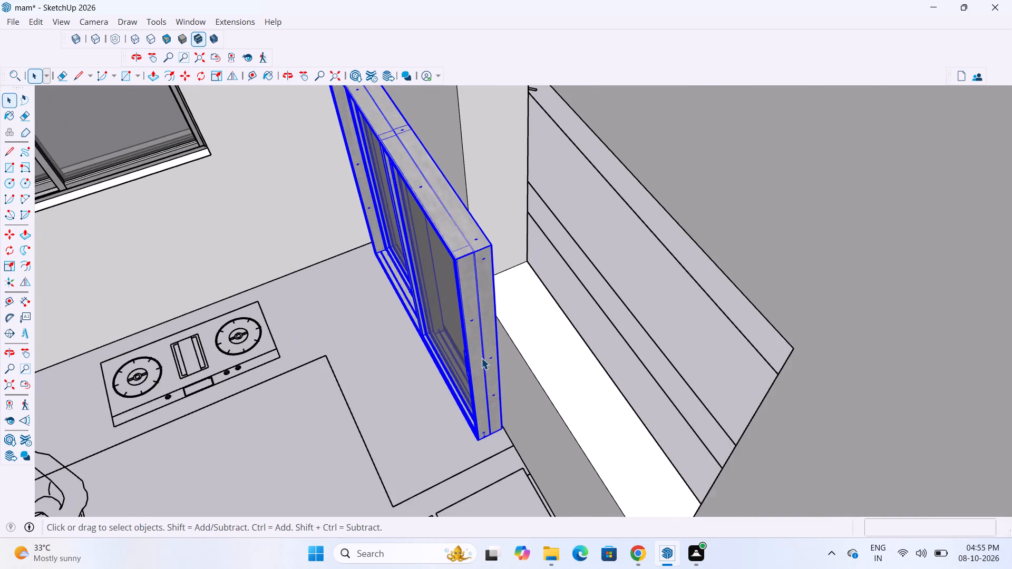
scroll(481, 361, "down", 7)
scroll(526, 404, "up", 7)
scroll(560, 405, "down", 3)
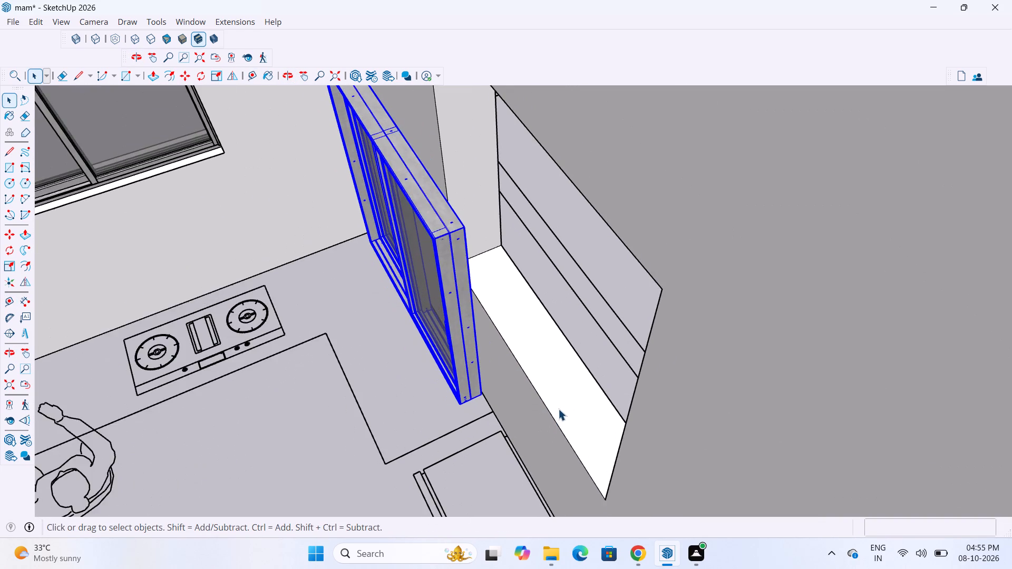
key("t")
left_click(558, 422)
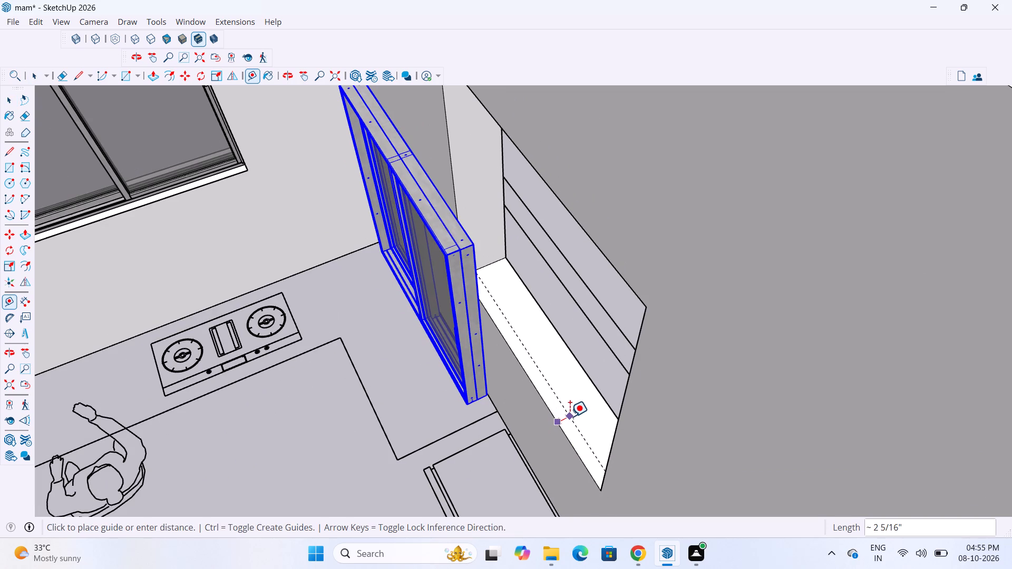
type("1'")
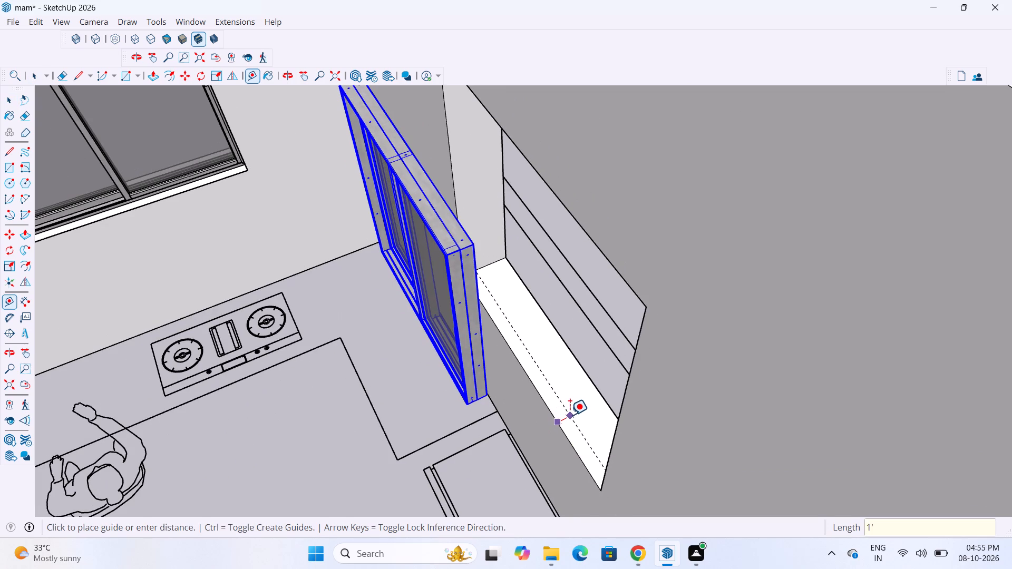
key("BackSpace")
key("BackSpace")
type("2\"")
key("Return")
Move the copied window by its bottom corner about 3' 9" into the side wall opening, onto the sill guide.
scroll(516, 421, "down", 4)
middle_click_drag(661, 381, 834, 354)
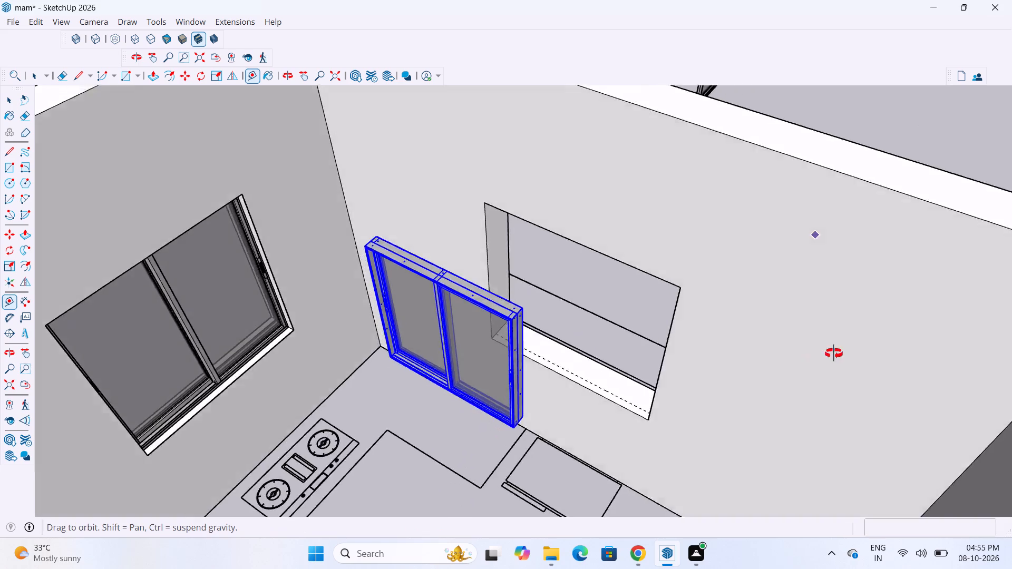
middle_click_drag(834, 354, 873, 341)
scroll(503, 416, "down", 4)
middle_click_drag(564, 410, 618, 421)
scroll(529, 393, "up", 3)
key("space")
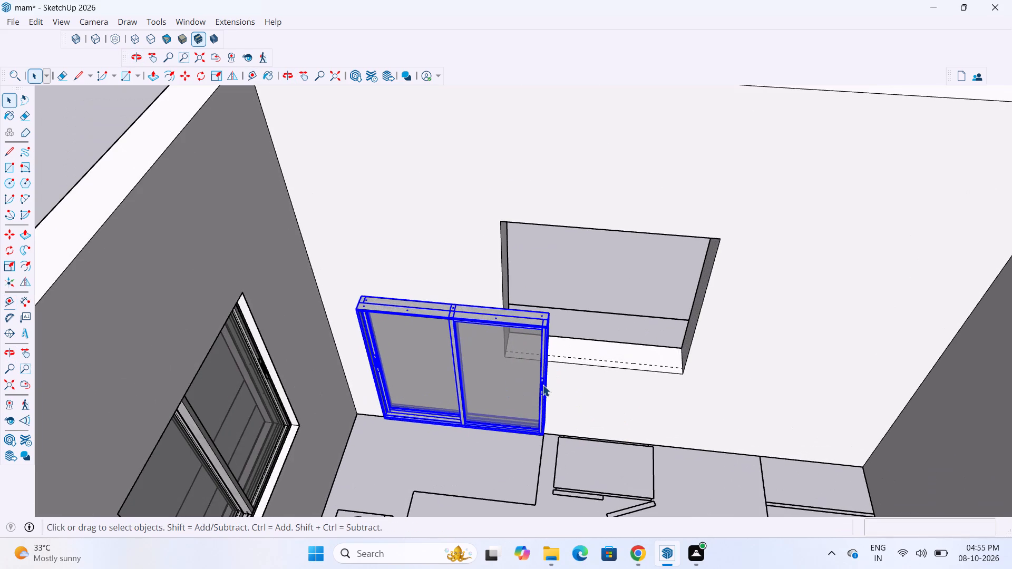
left_click(542, 385)
key("m")
scroll(377, 421, "up", 7)
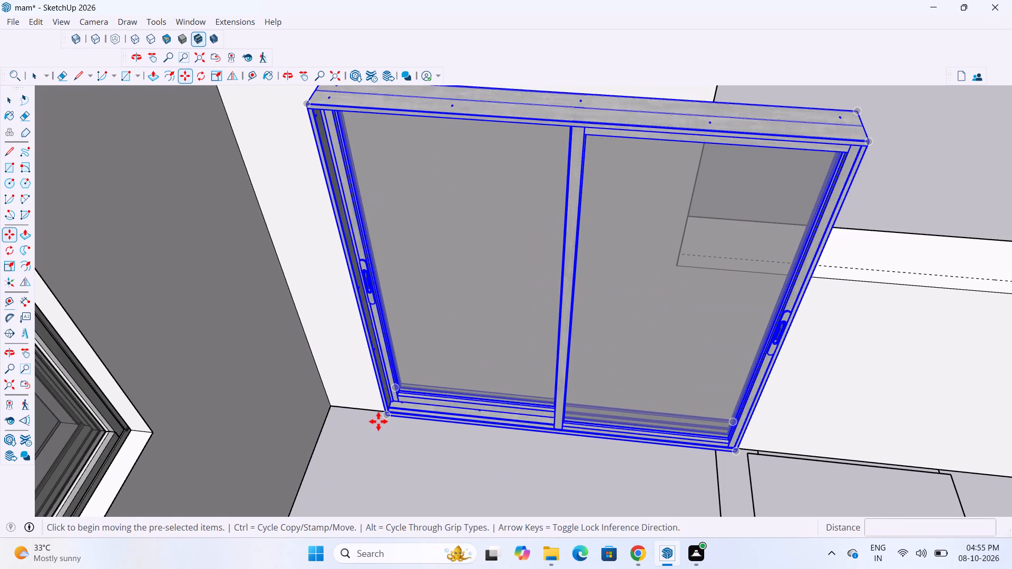
left_click(385, 417)
middle_click_drag(601, 263, 499, 238)
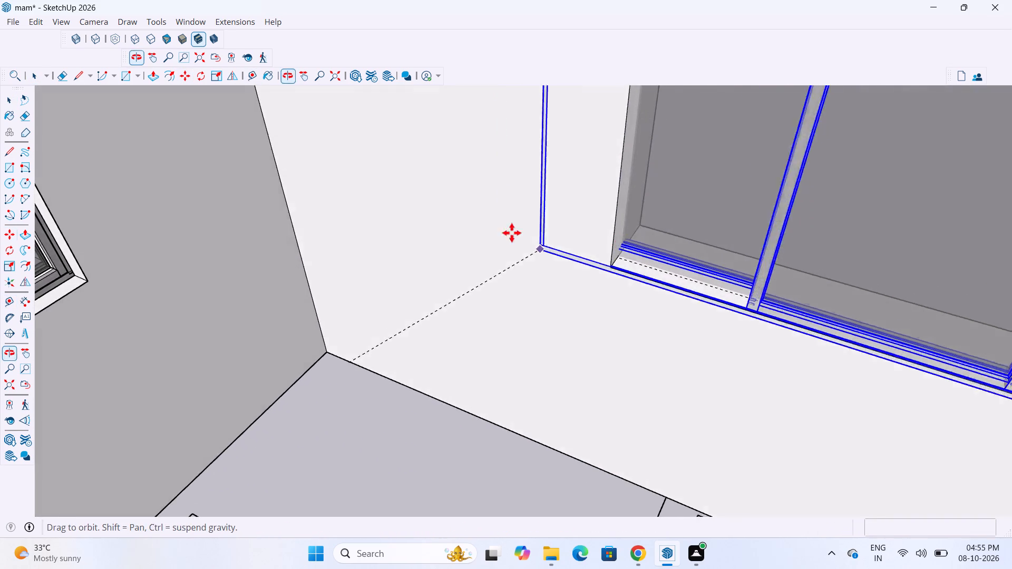
scroll(654, 251, "up", 5)
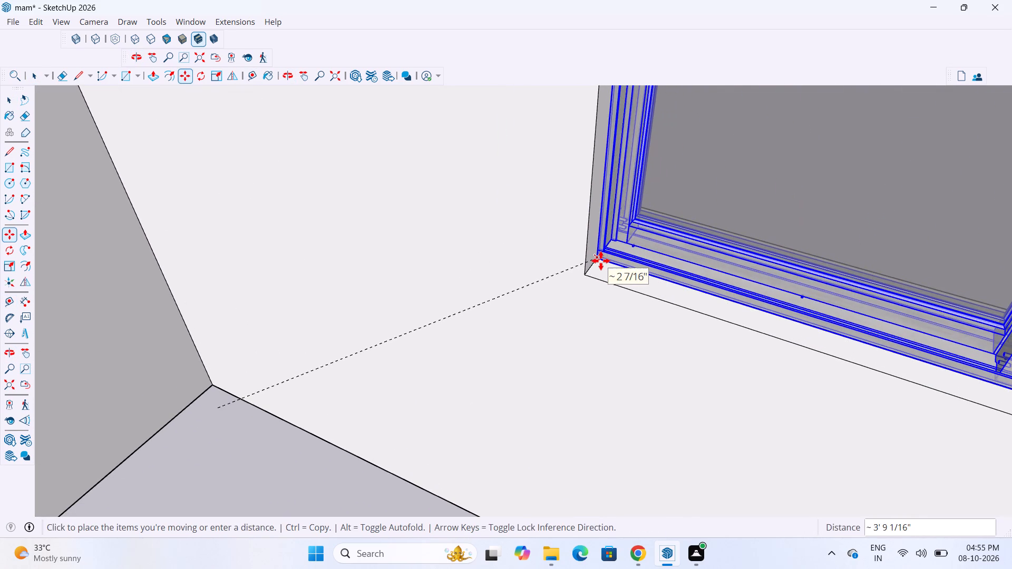
left_click(601, 261)
Scale the window's height from its top edge by about 0.99 to fit under the head of the opening.
scroll(468, 290, "down", 19)
middle_click_drag(608, 334, 205, 423)
middle_click_drag(372, 402, 758, 396)
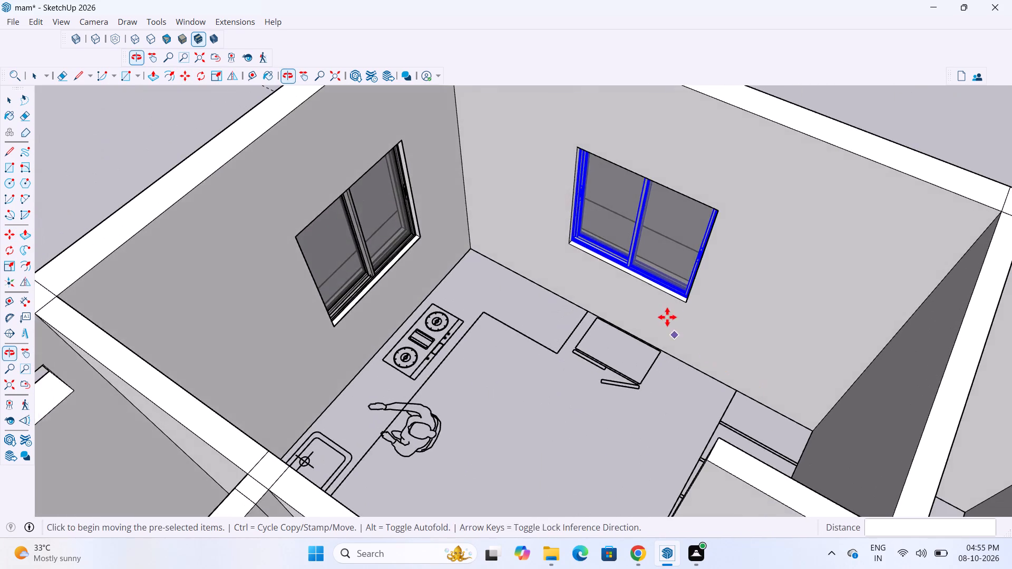
scroll(677, 302, "up", 3)
middle_click_drag(696, 341, 880, 366)
scroll(568, 481, "down", 9)
middle_click_drag(628, 489, 520, 430)
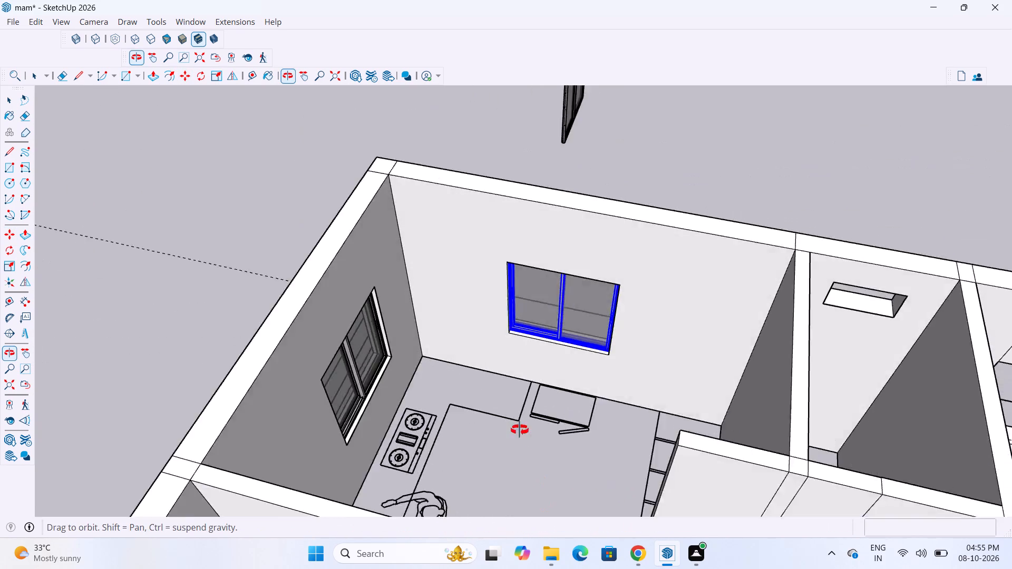
middle_click_drag(520, 430, 492, 373)
scroll(570, 286, "up", 6)
key("space")
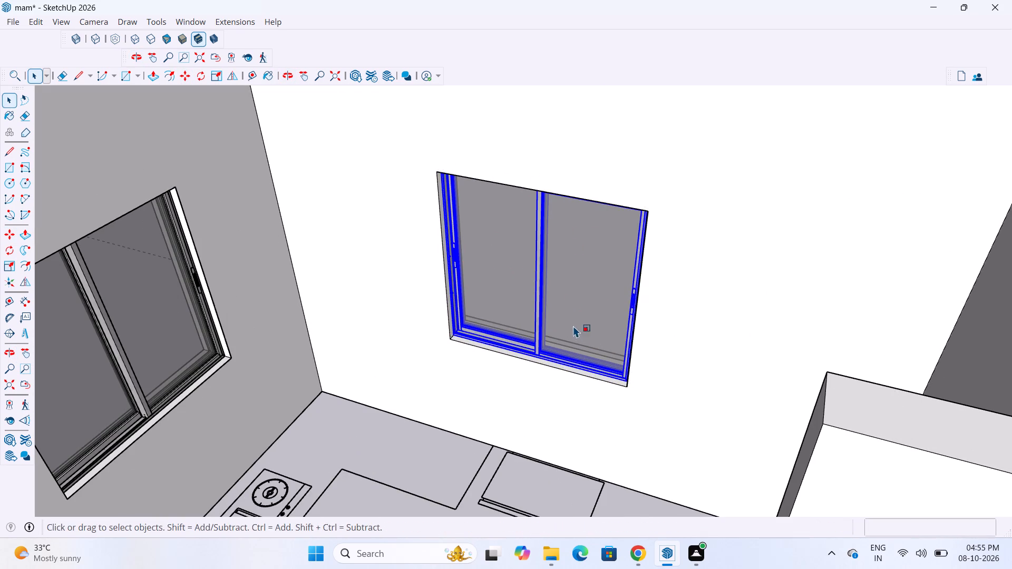
key("s")
scroll(544, 181, "up", 11)
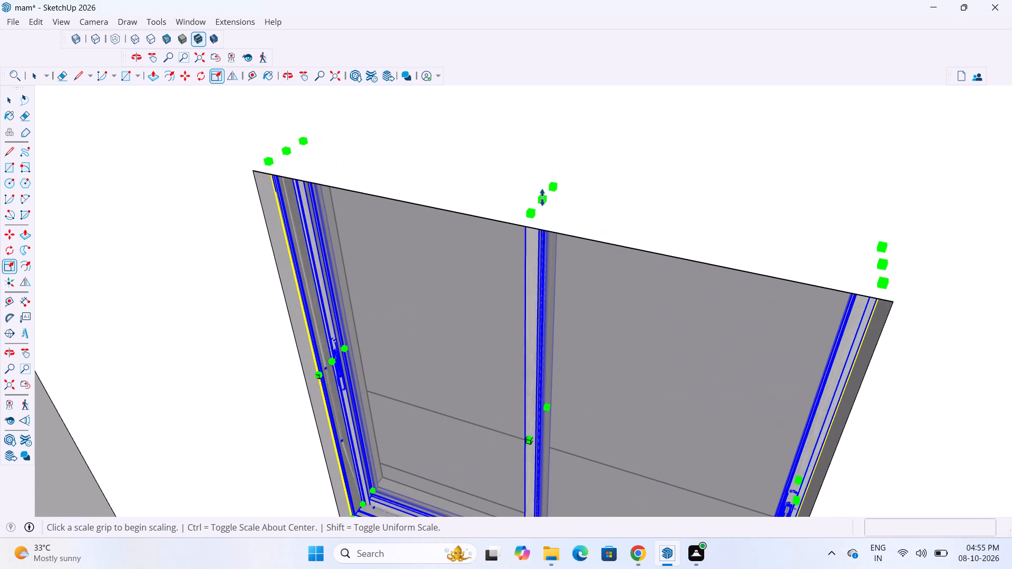
left_click(541, 196)
middle_click_drag(538, 248, 615, 153)
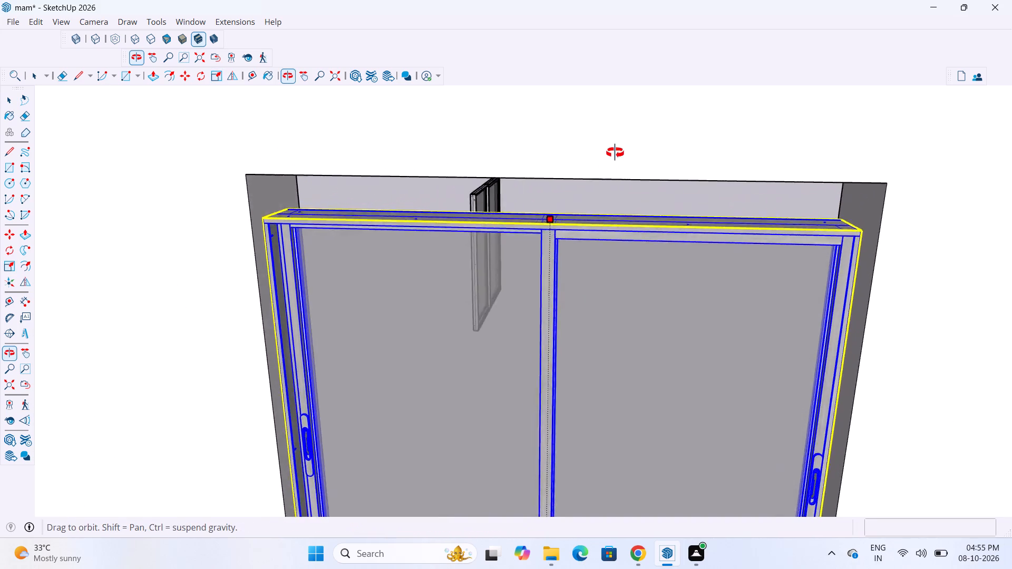
middle_click_drag(615, 153, 630, 110)
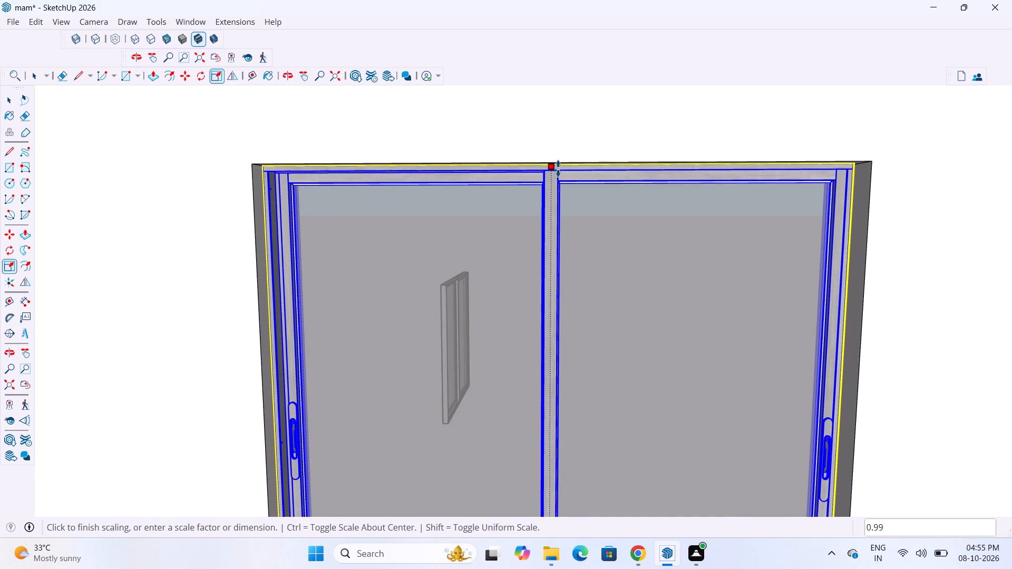
left_click(559, 166)
Scale the window's width by about 1.01 toward the opening's jamb farther from the stove wall.
scroll(476, 232, "down", 8)
scroll(660, 367, "up", 3)
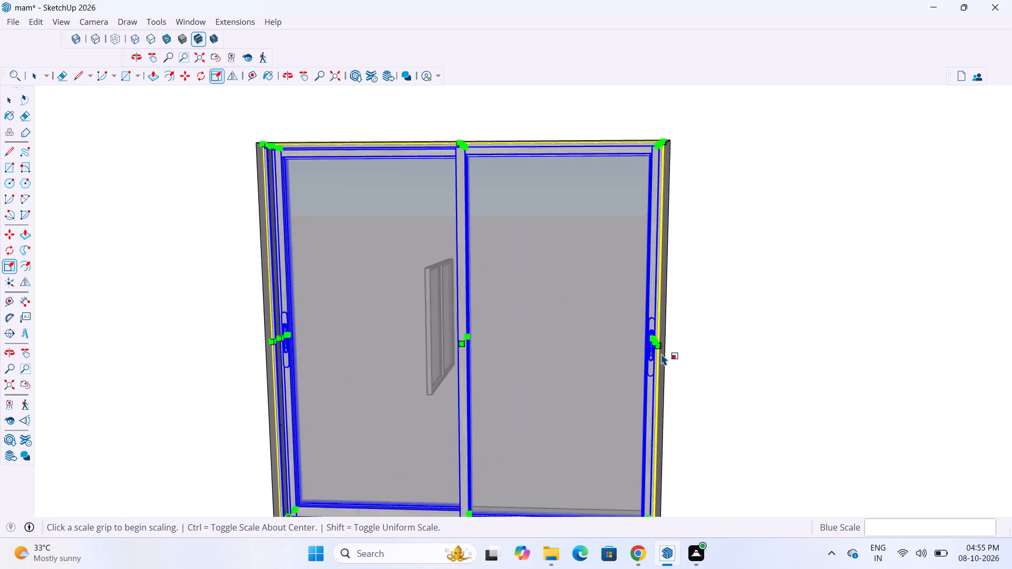
scroll(661, 354, "up", 3)
left_click(653, 335)
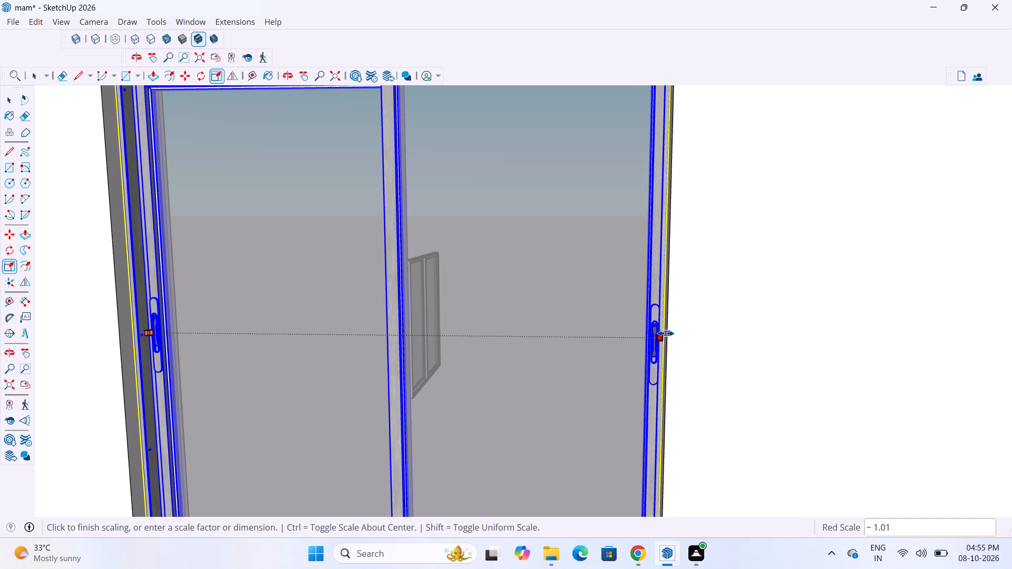
left_click(666, 333)
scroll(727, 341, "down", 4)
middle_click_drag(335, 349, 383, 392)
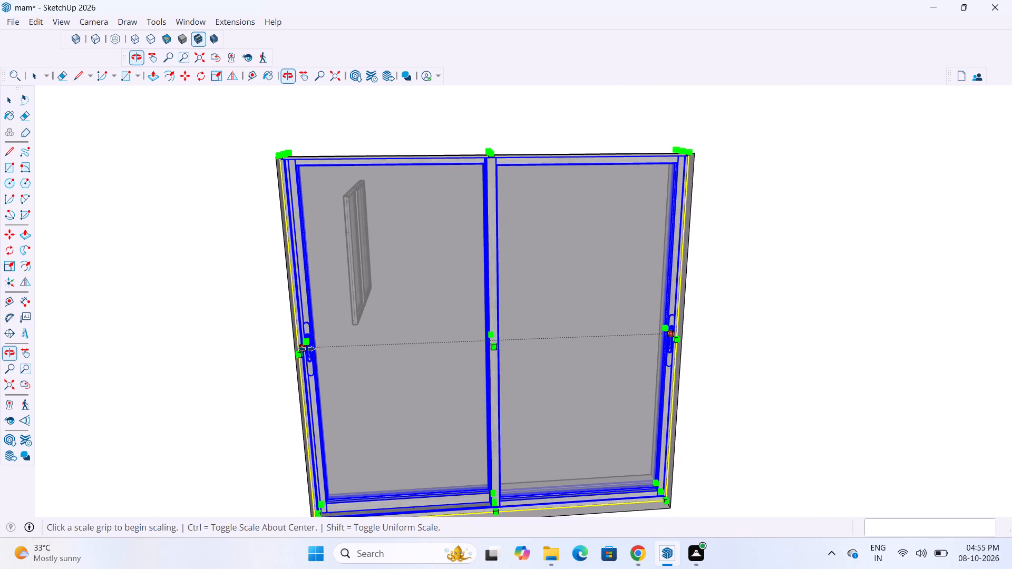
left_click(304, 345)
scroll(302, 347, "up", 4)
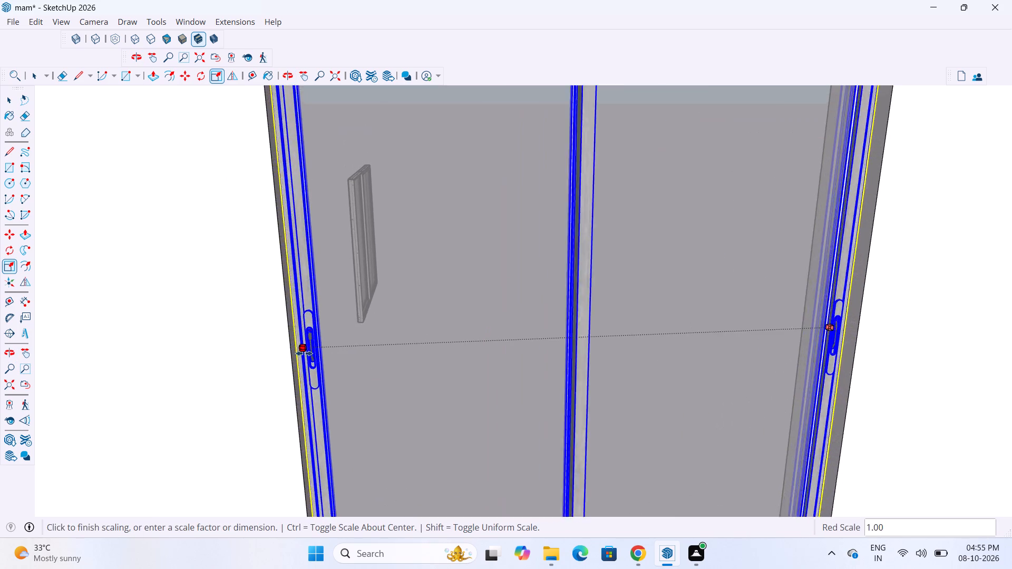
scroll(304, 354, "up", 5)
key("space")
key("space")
Scale the window's width outward to the opening's jamb nearest the stove wall.
scroll(354, 305, "down", 1)
middle_click_drag(354, 311, 347, 362)
scroll(342, 339, "down", 2)
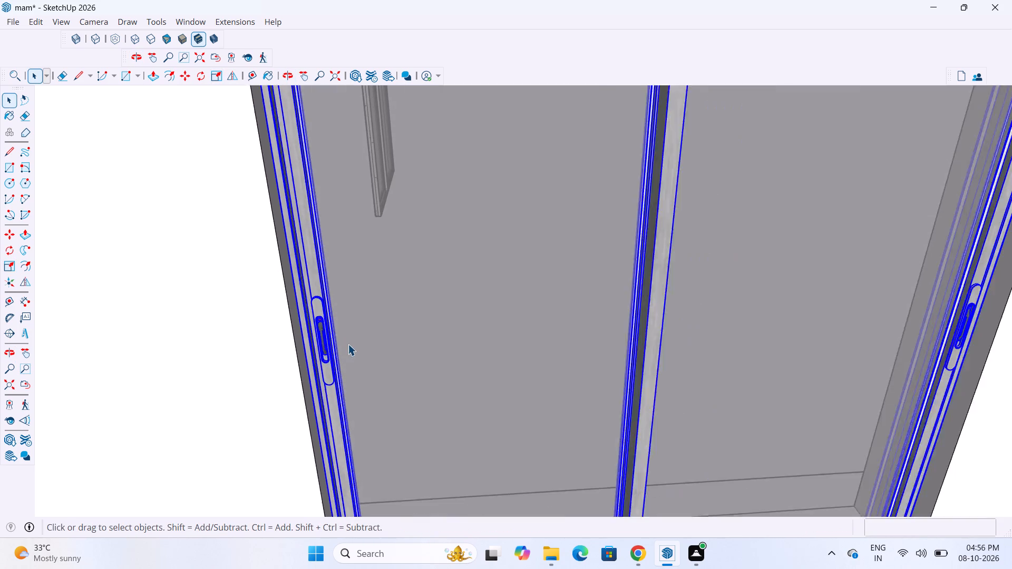
scroll(348, 344, "down", 9)
middle_click_drag(465, 328, 441, 352)
key("s")
scroll(298, 352, "up", 3)
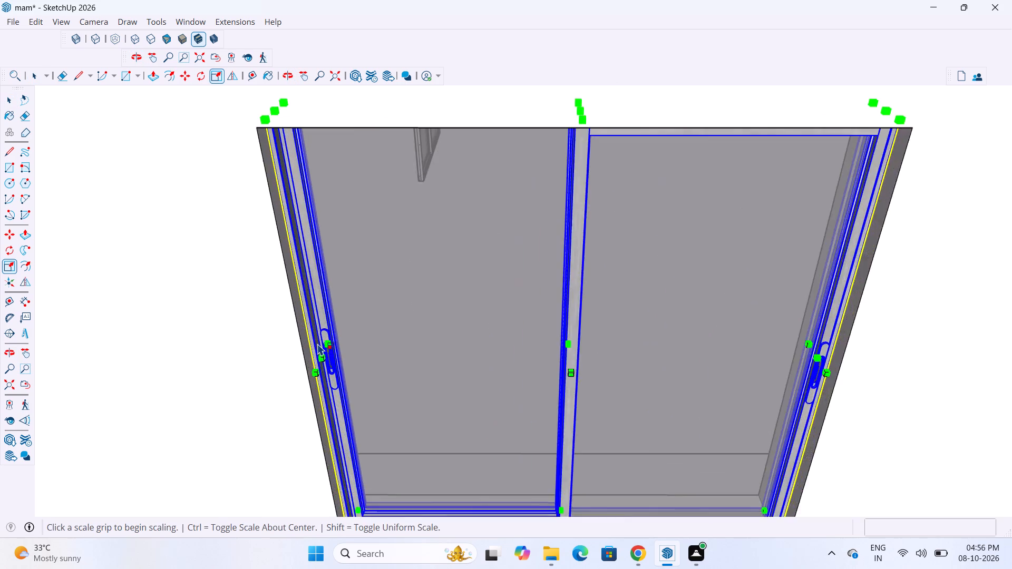
scroll(317, 344, "up", 7)
left_click(315, 367)
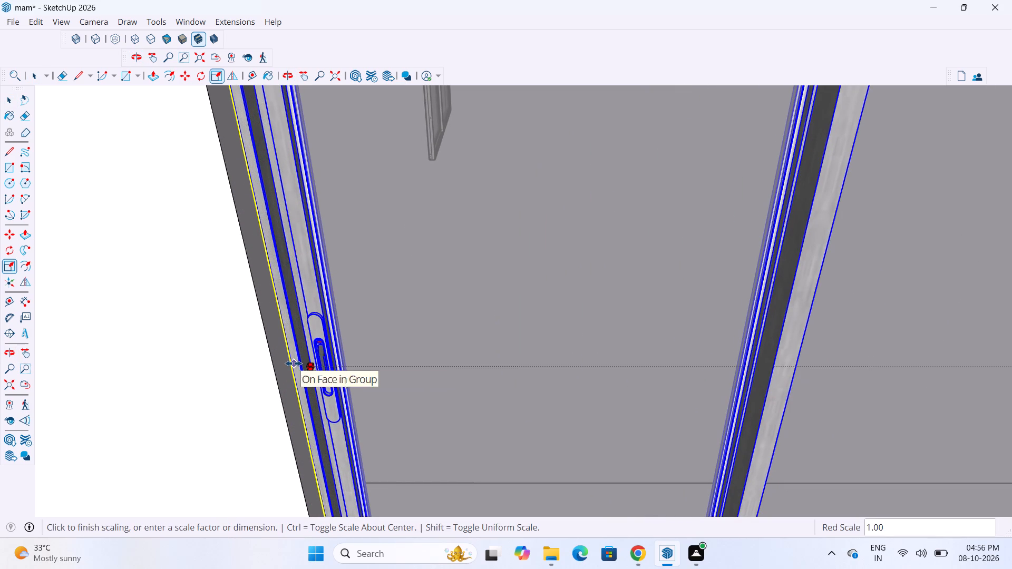
left_click(294, 364)
Scale the window's height from its bottom edge by about 0.99 at the sill guide, and deselect the window.
scroll(343, 345, "down", 20)
scroll(343, 345, "down", 2)
middle_click_drag(522, 394, 450, 398)
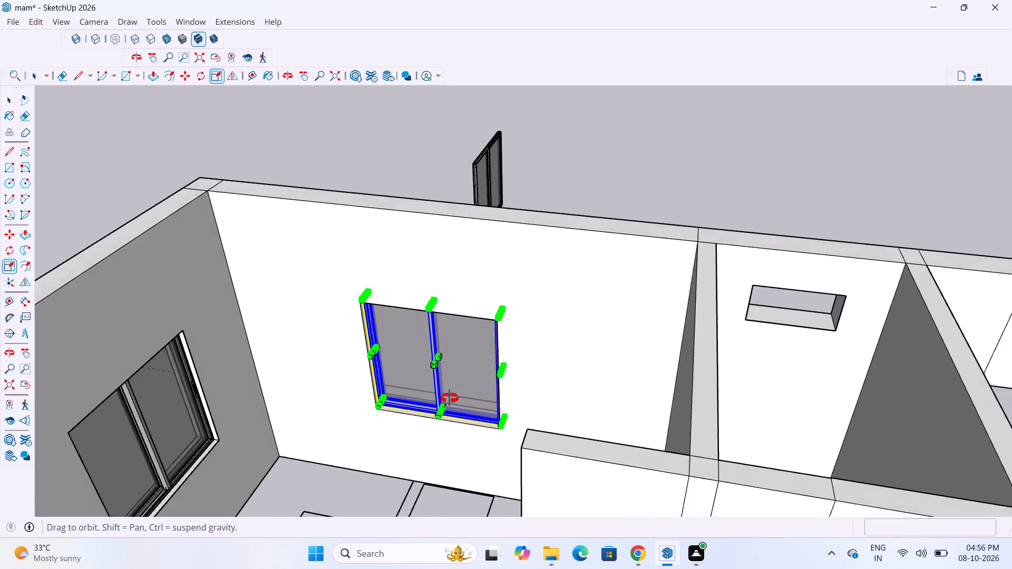
middle_click_drag(450, 398, 448, 398)
scroll(442, 398, "up", 8)
scroll(454, 392, "down", 5)
scroll(444, 417, "up", 12)
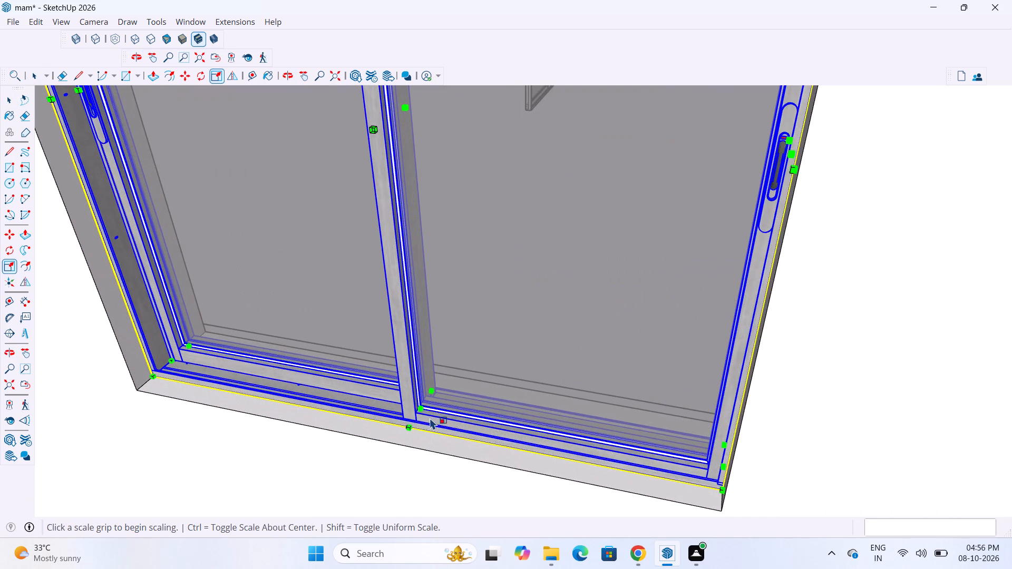
left_click(424, 410)
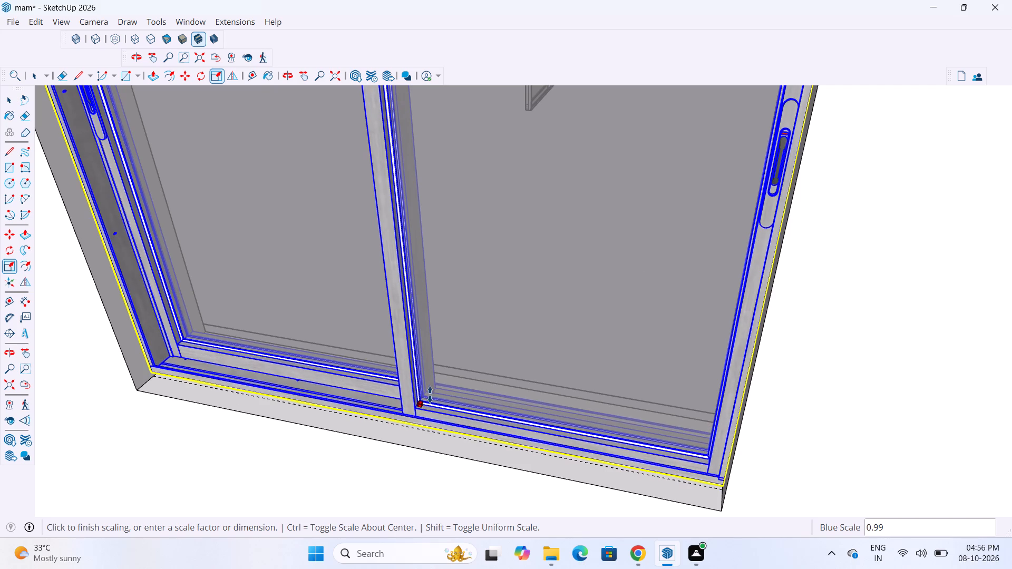
left_click(432, 403)
scroll(435, 405, "down", 11)
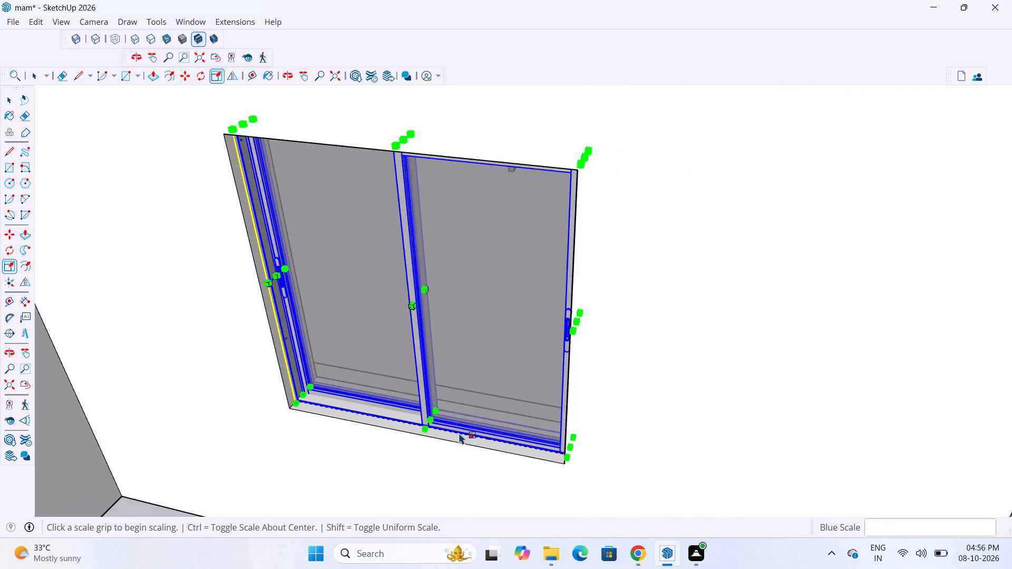
scroll(459, 433, "down", 16)
key("space")
left_click(615, 258)
Examine both kitchen windows in their openings and the new window's frame along the sill guide.
scroll(353, 458, "up", 7)
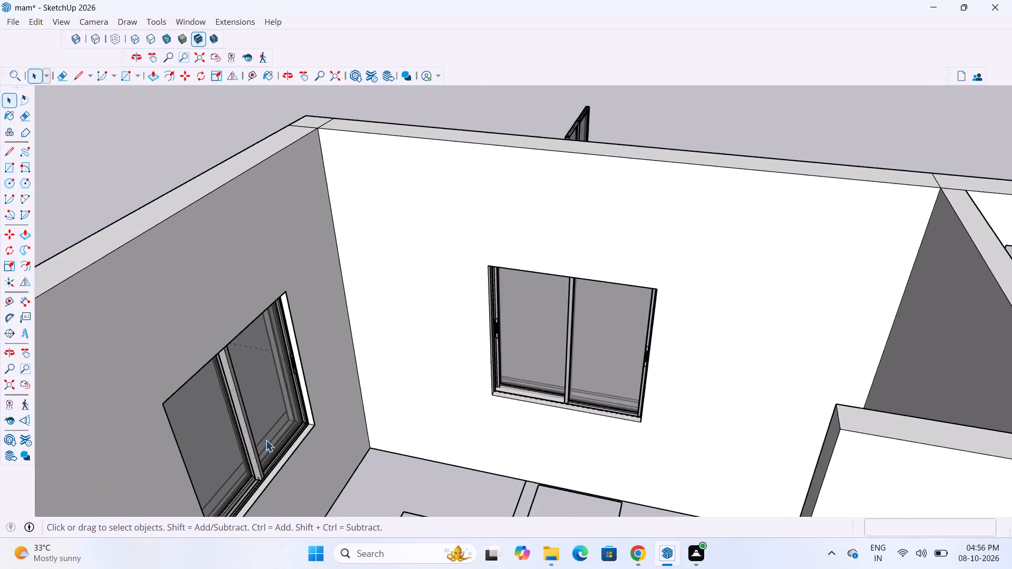
scroll(266, 440, "up", 16)
scroll(306, 419, "down", 20)
scroll(306, 419, "down", 2)
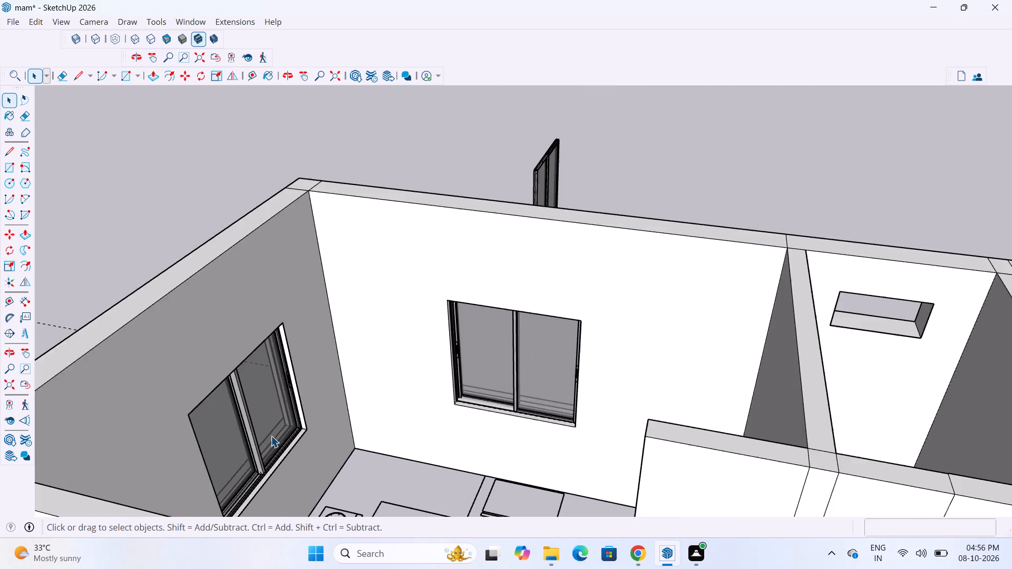
scroll(271, 436, "down", 12)
middle_click_drag(349, 425, 387, 426)
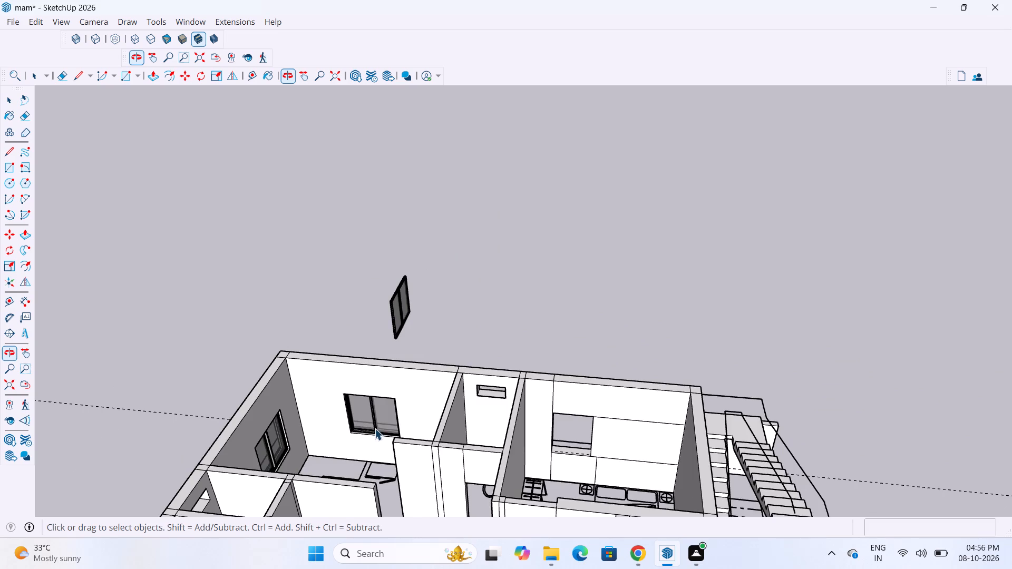
scroll(379, 438, "up", 12)
scroll(417, 414, "up", 6)
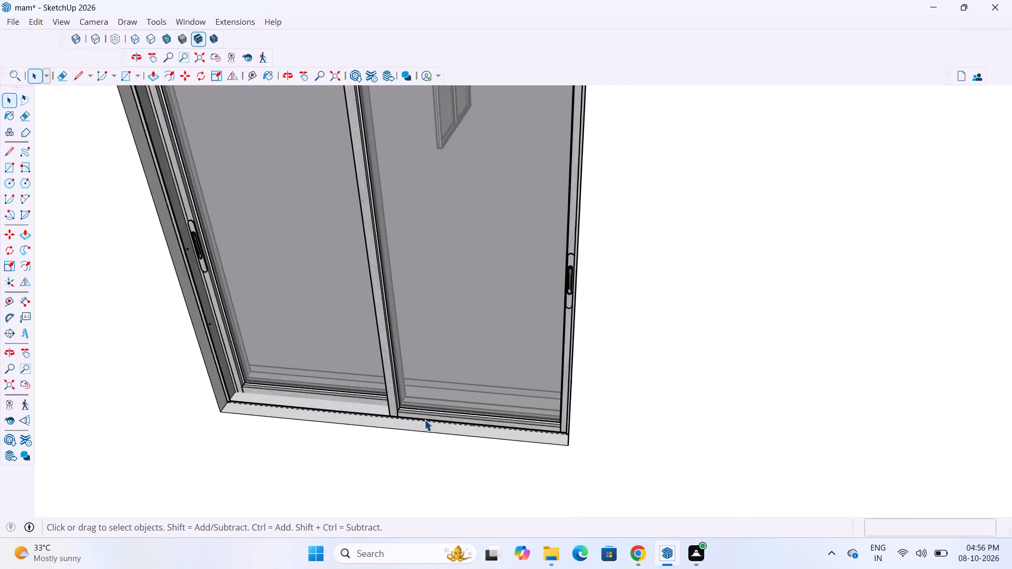
scroll(424, 419, "up", 3)
middle_click_drag(435, 417, 451, 418)
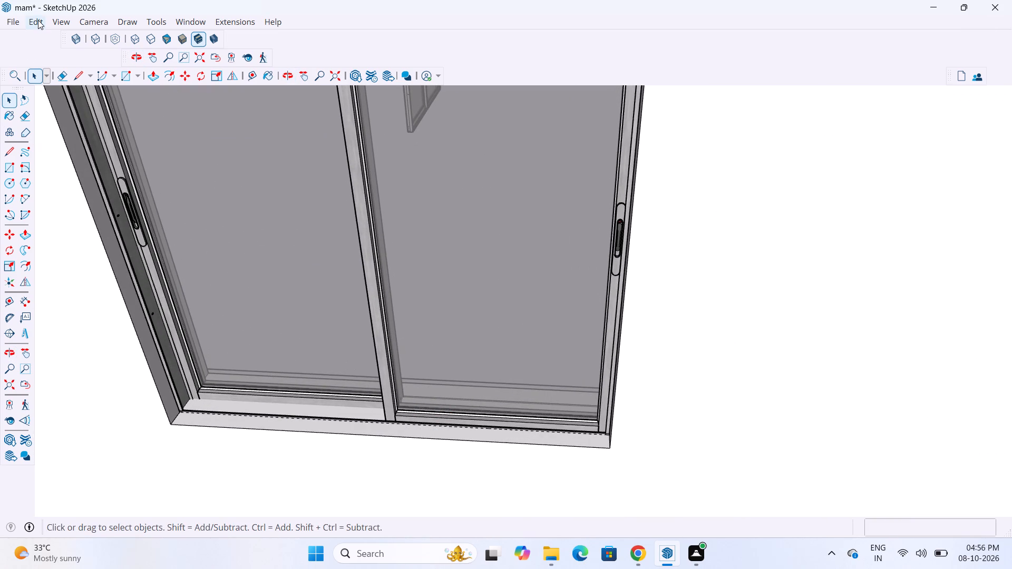
Delete all guides in the model.
left_click(38, 20)
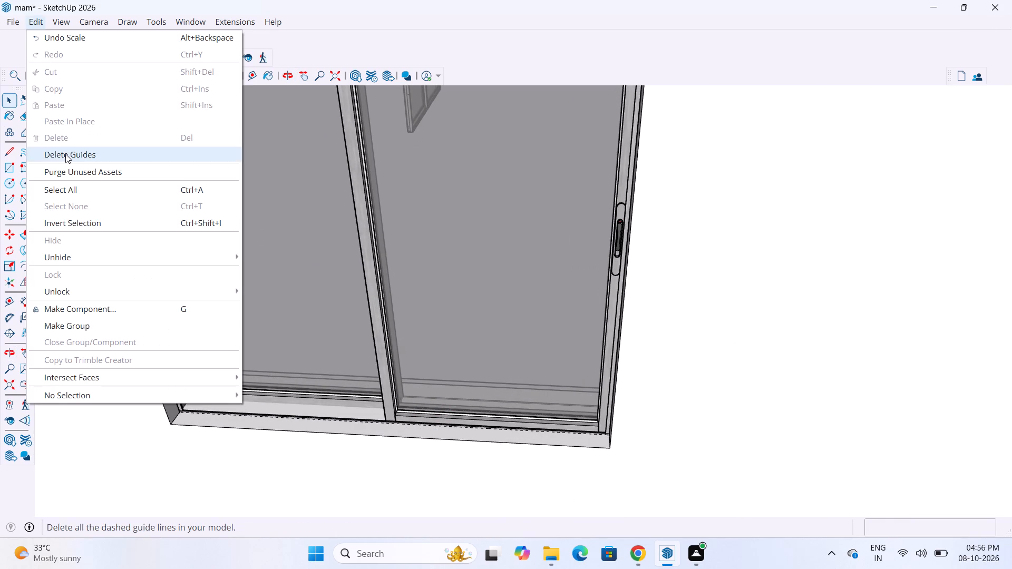
scroll(53, 244, "down", 5)
left_click(92, 148)
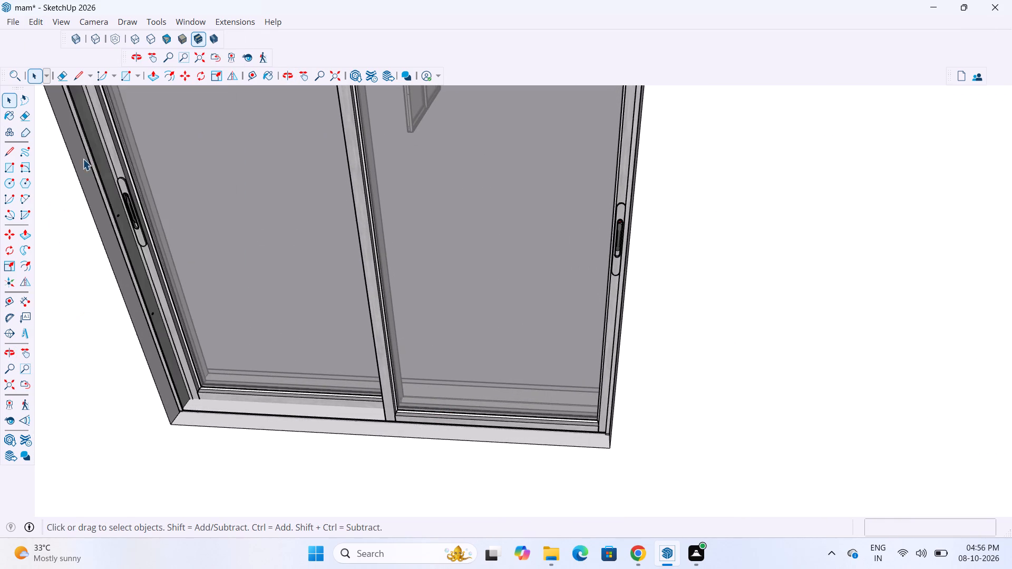
Place a guide 2" in from the inner sill edge of the staircase-side bedroom's empty window opening.
scroll(53, 355, "down", 20)
scroll(53, 355, "down", 13)
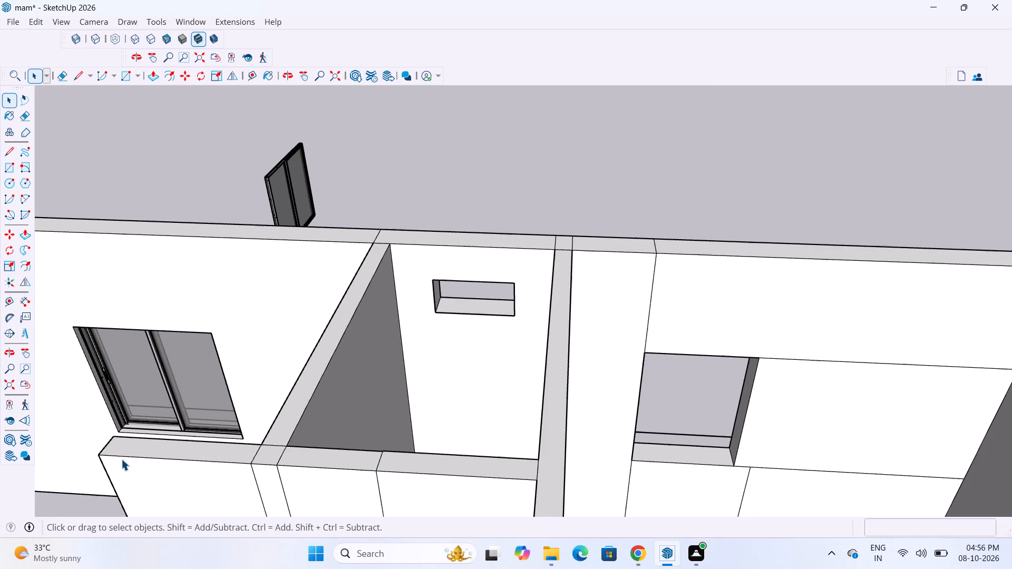
middle_click_drag(703, 452, 606, 432)
scroll(602, 494, "up", 2)
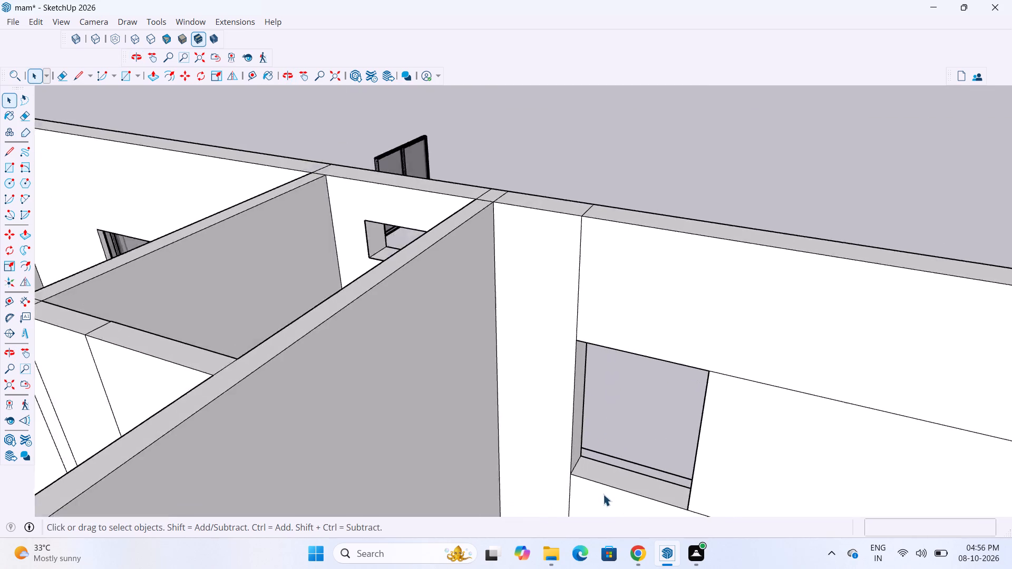
scroll(603, 494, "up", 3)
key("t")
left_click(613, 484)
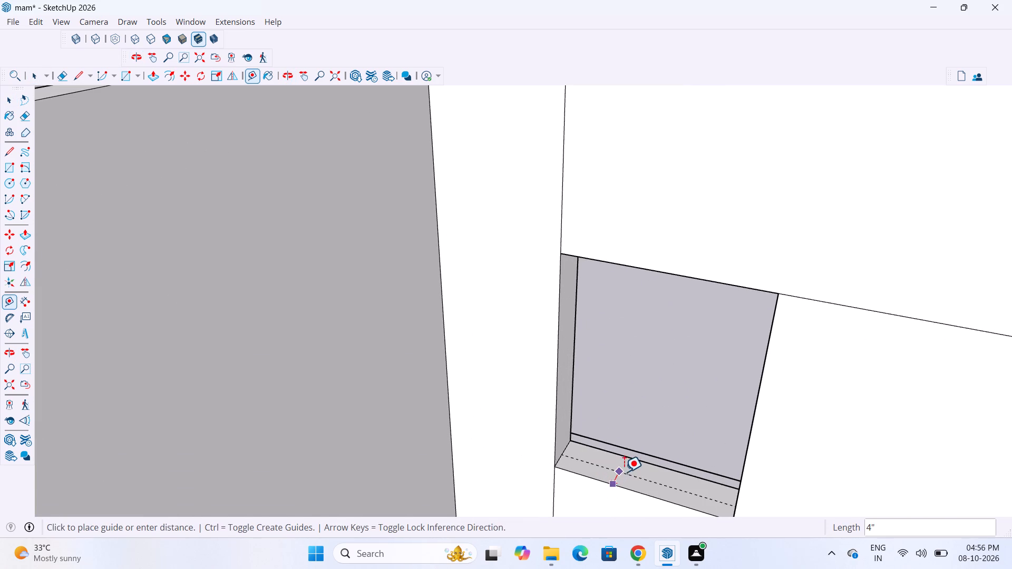
scroll(614, 485, "up", 3)
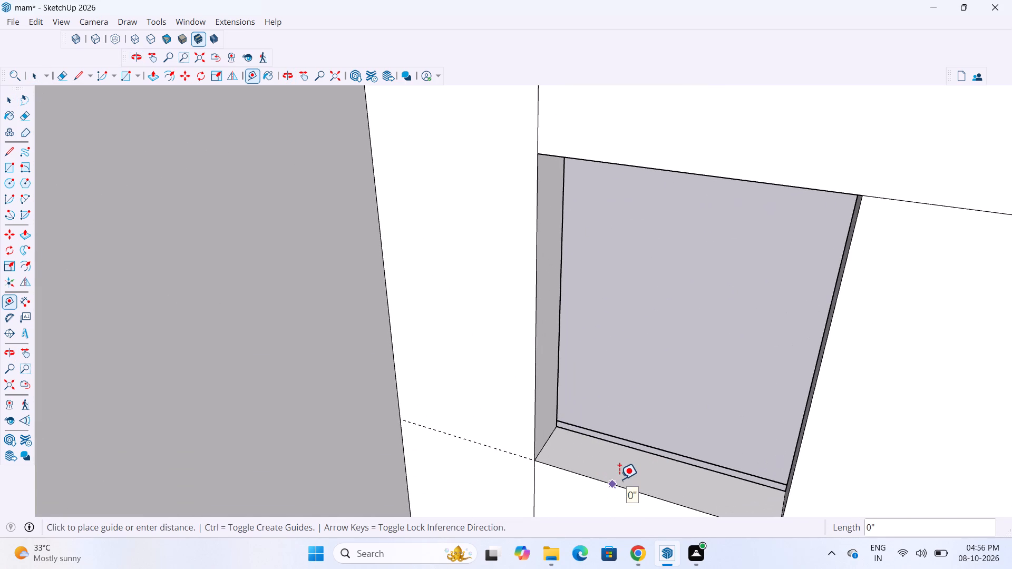
middle_click_drag(619, 479, 644, 504)
key("1")
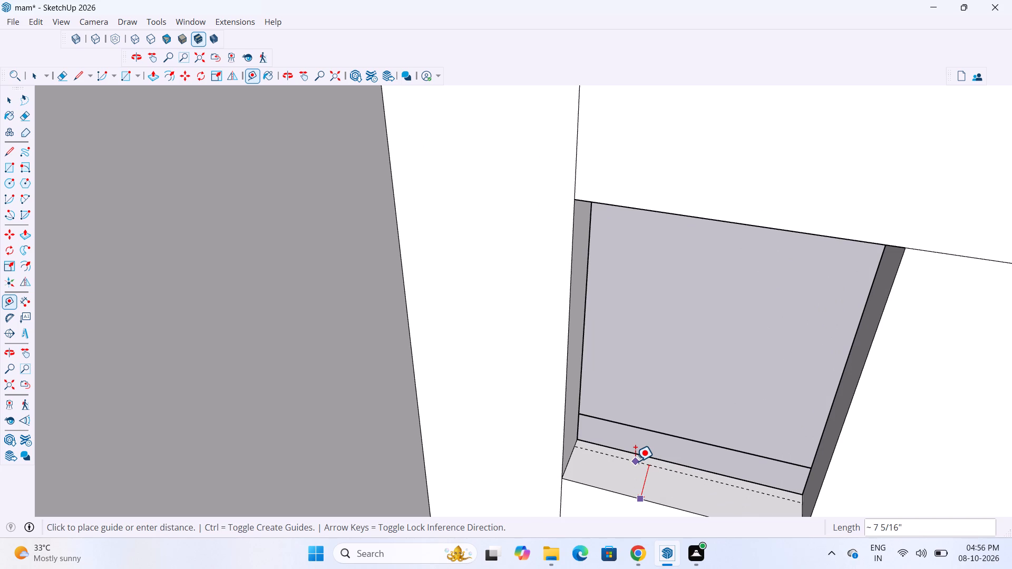
key("BackSpace")
type("2\"")
key("Return")
Copy the kitchen's sliding window on the same outer wall into the bedroom opening, with its bottom corner at the sill guide and jamb.
scroll(656, 451, "down", 12)
middle_click_drag(491, 372, 601, 361)
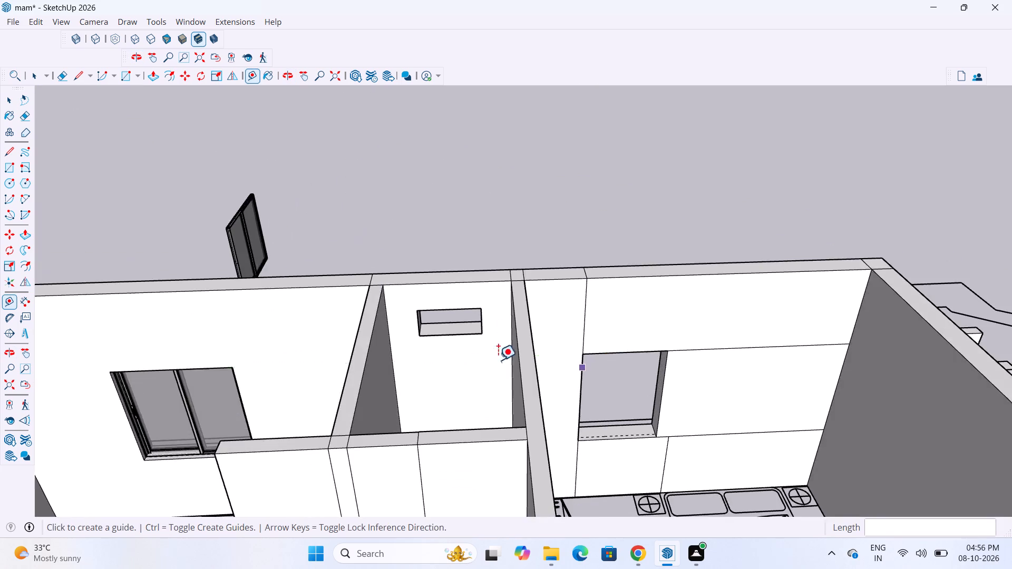
scroll(534, 326, "down", 5)
key("space")
key("space")
scroll(334, 400, "up", 4)
left_click(330, 399)
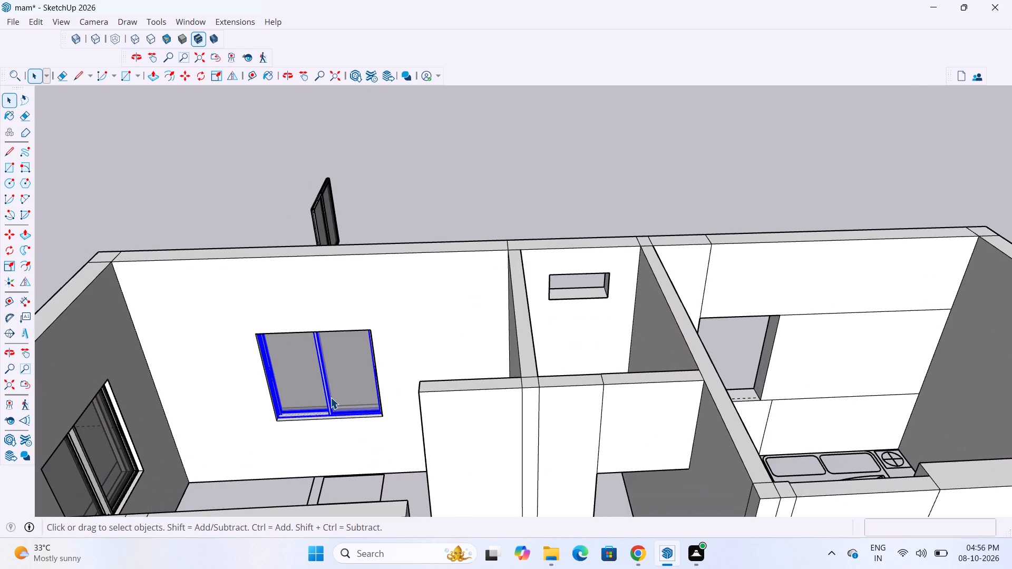
key("m")
scroll(319, 395, "up", 20)
scroll(319, 395, "up", 1)
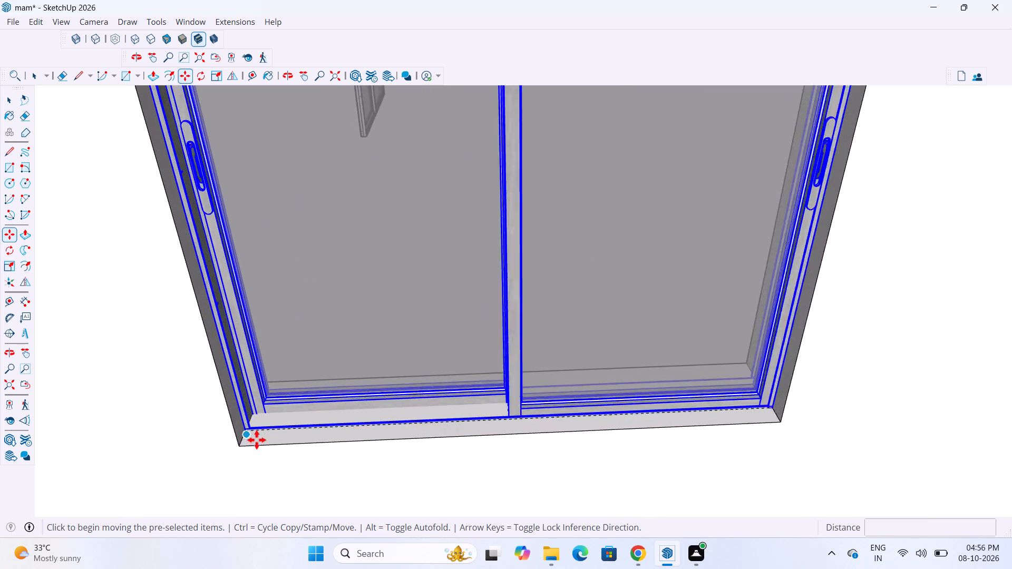
scroll(257, 440, "up", 11)
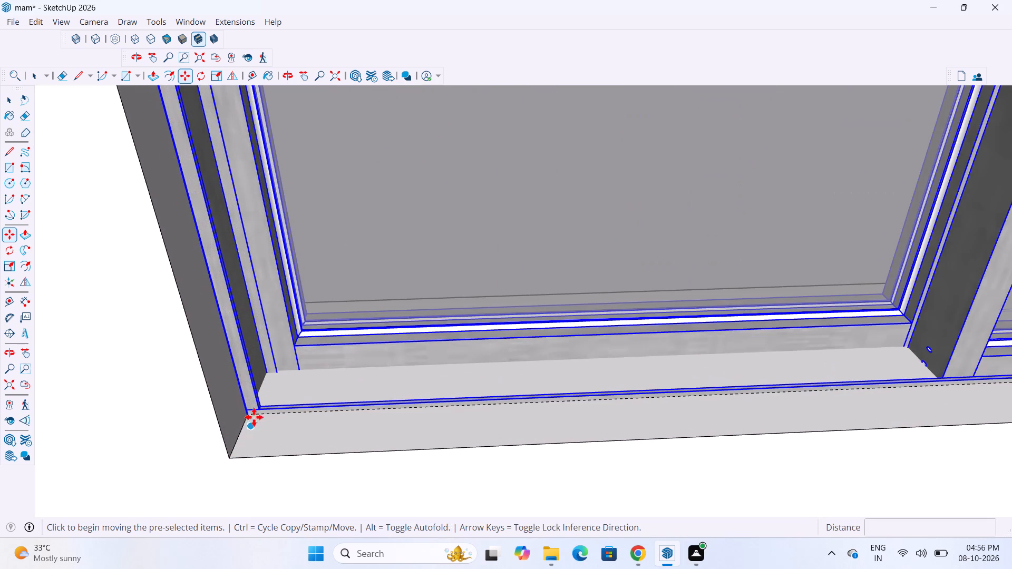
left_click_drag(248, 415, 257, 413)
scroll(342, 354, "down", 12)
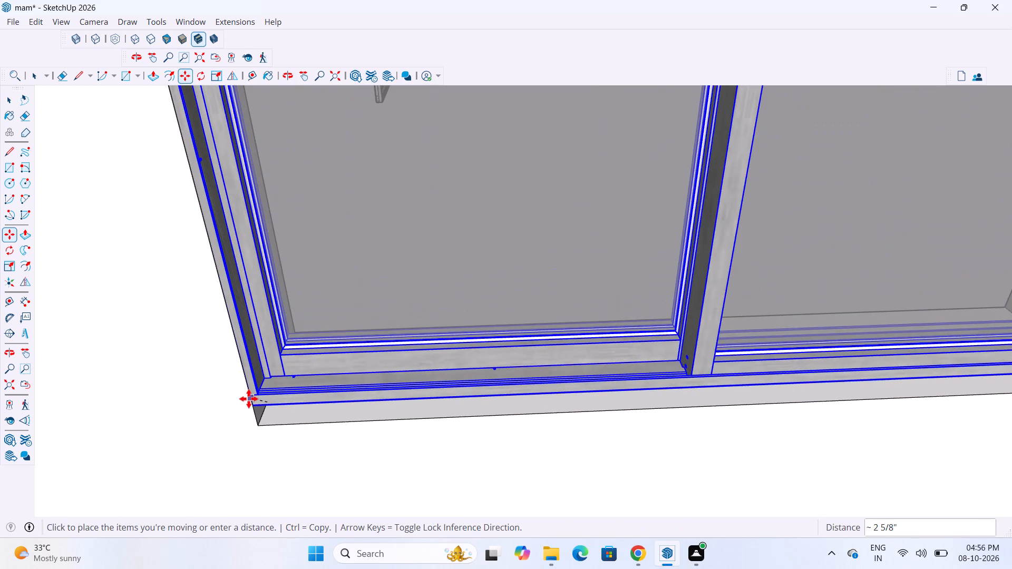
scroll(262, 395, "down", 20)
scroll(262, 395, "down", 17)
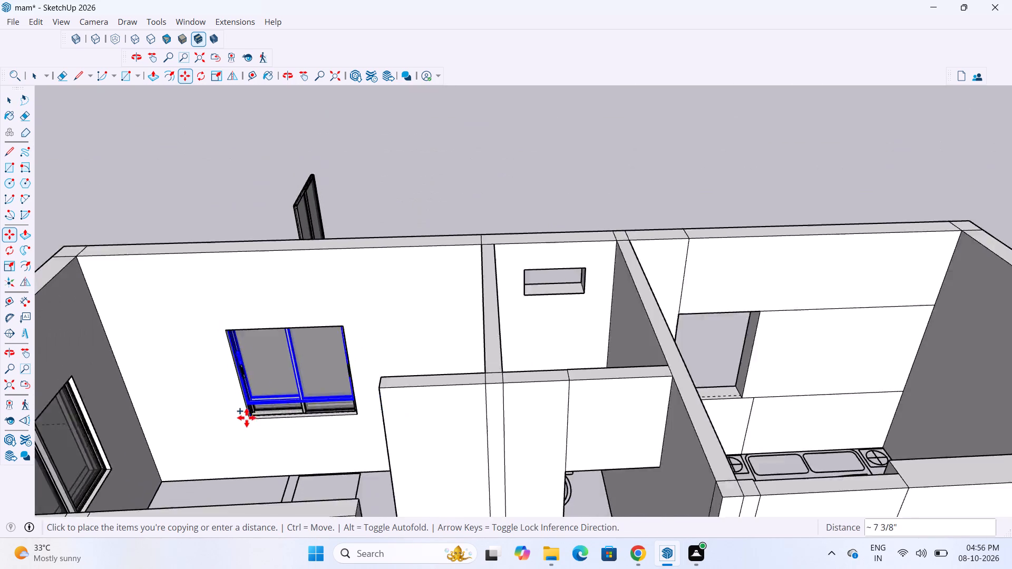
scroll(247, 418, "down", 8)
scroll(547, 413, "up", 20)
scroll(547, 413, "up", 4)
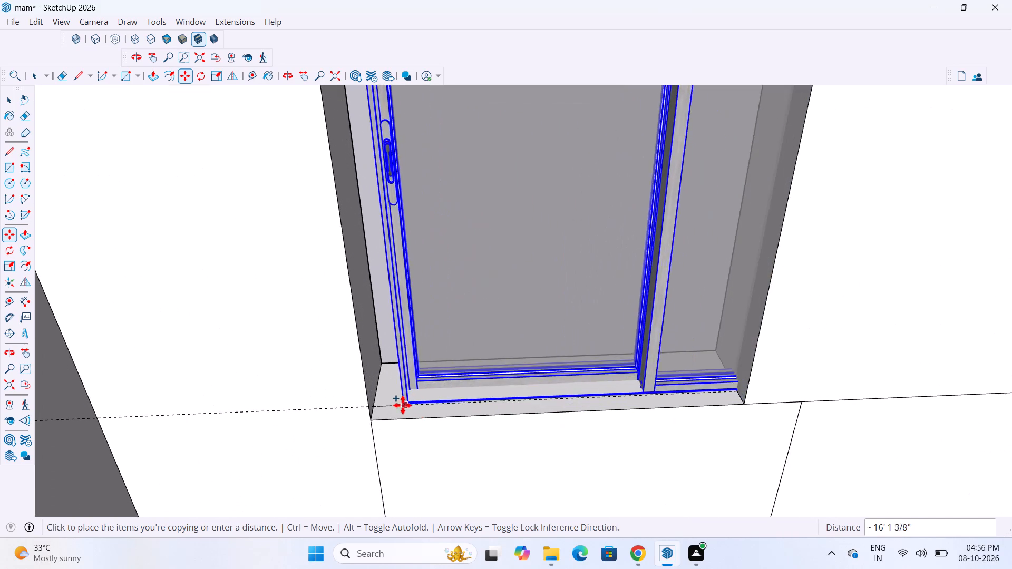
scroll(403, 405, "up", 9)
scroll(334, 413, "up", 9)
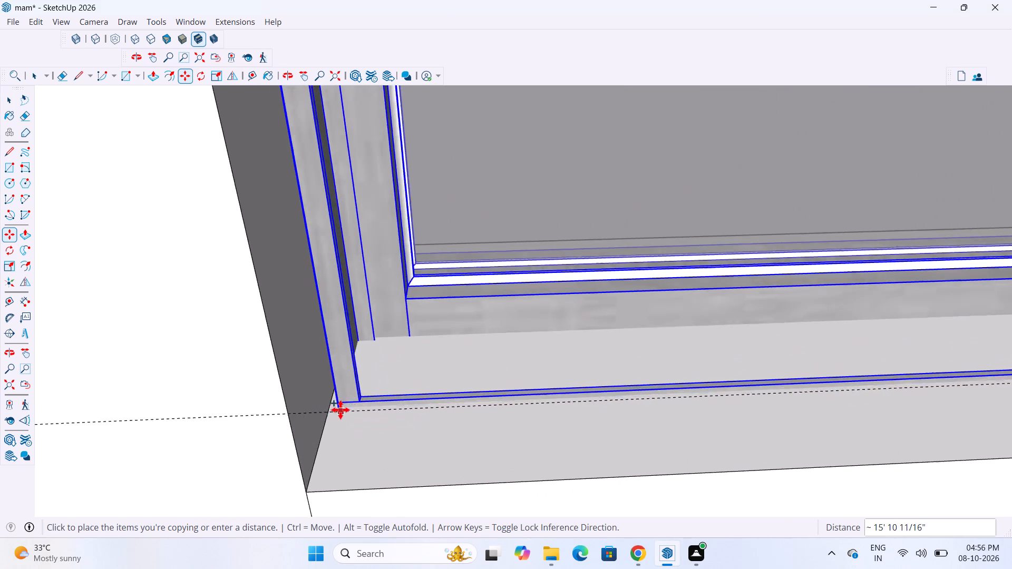
left_click(327, 414)
Scale the copied bedroom window's width by 0.77 so its free side meets the opening's opposite jamb.
scroll(333, 459, "down", 4)
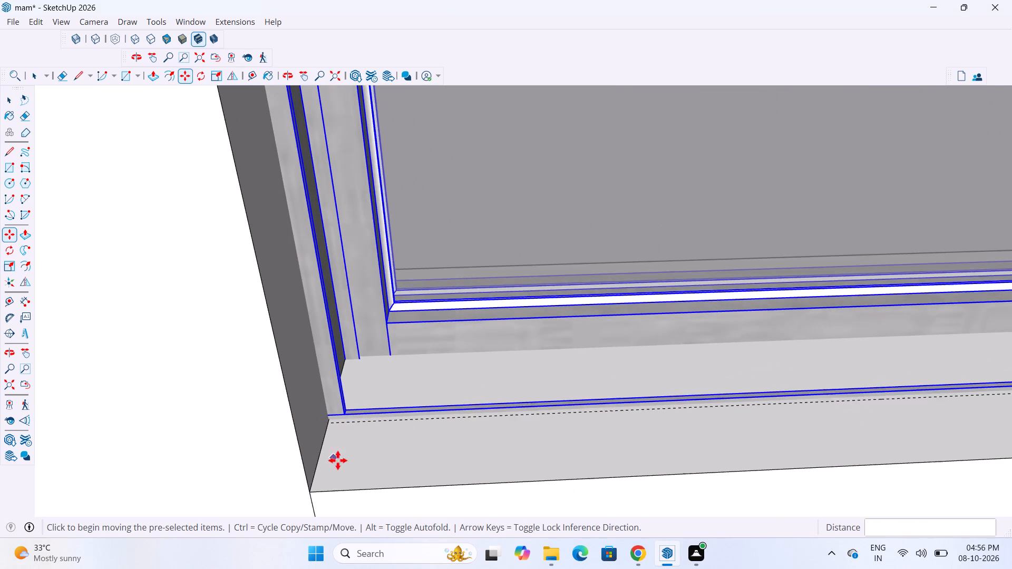
scroll(338, 460, "down", 20)
scroll(349, 494, "down", 19)
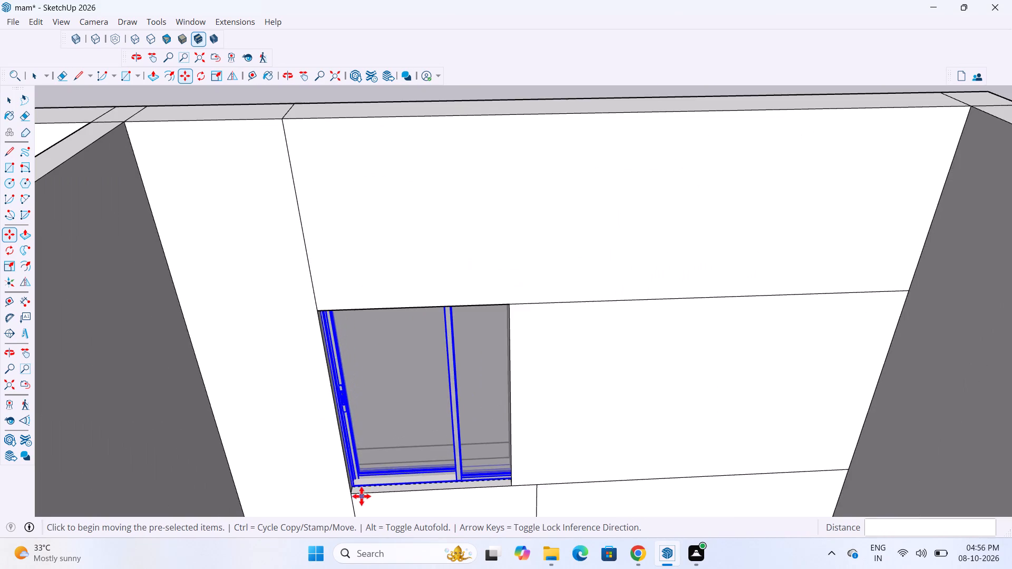
scroll(421, 440, "up", 4)
key("s")
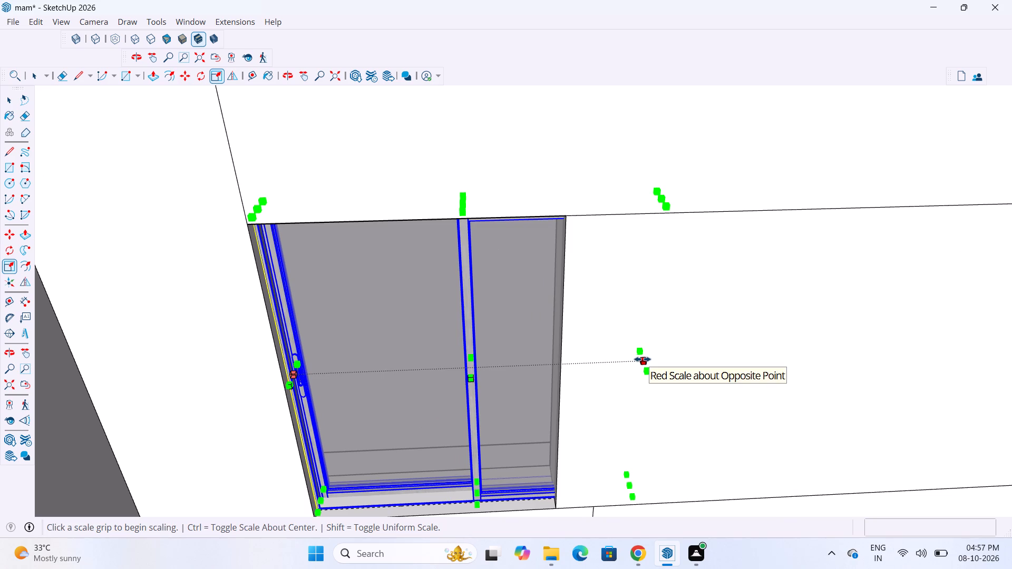
left_click(643, 359)
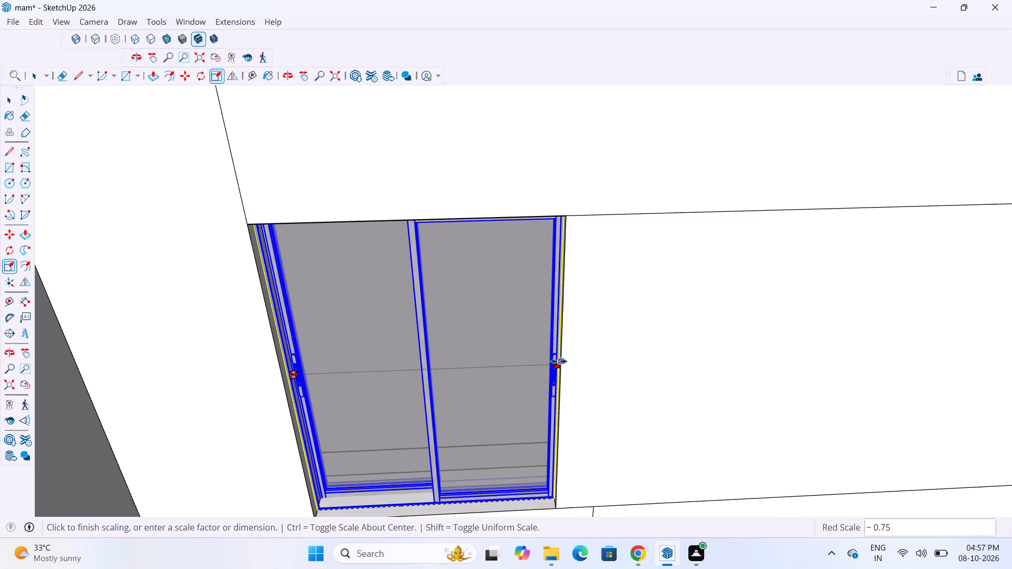
left_click_drag(559, 361, 566, 369)
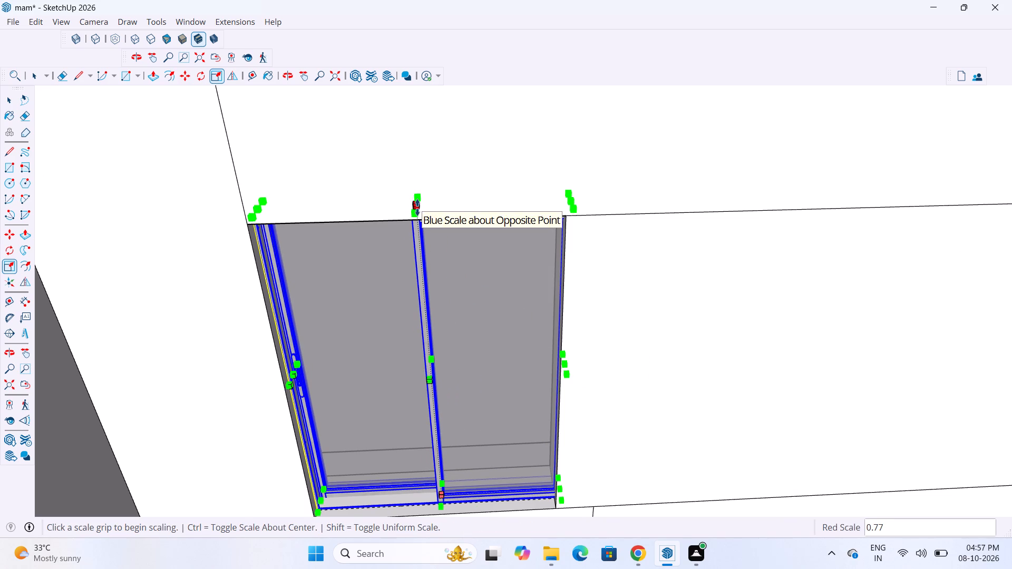
Scale the bedroom window's height from its top edge by about 1.00 to the opening's head, and deselect the window.
left_click(417, 208)
scroll(420, 223, "up", 4)
middle_click_drag(422, 233, 458, 93)
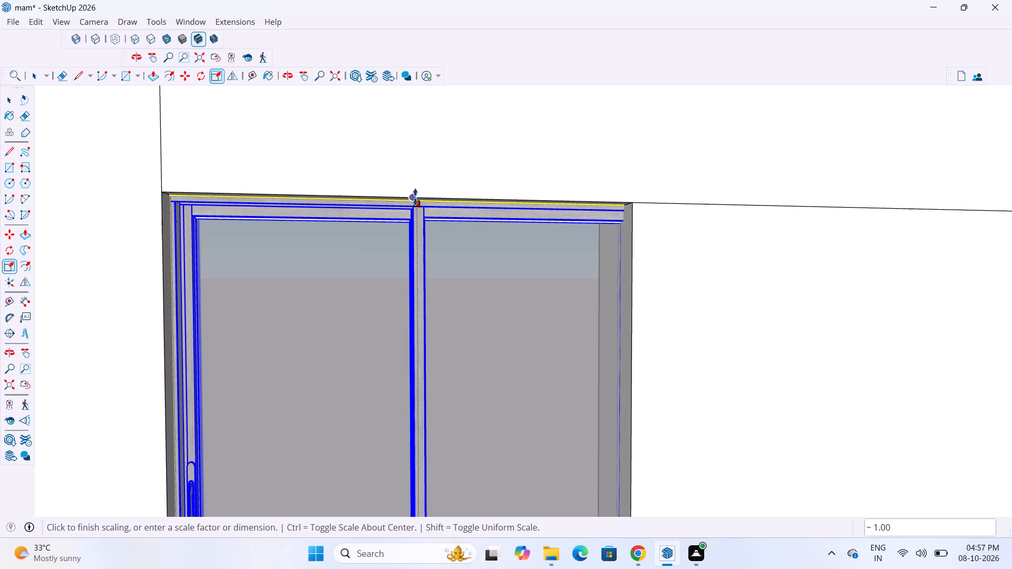
left_click(415, 197)
scroll(486, 207, "down", 11)
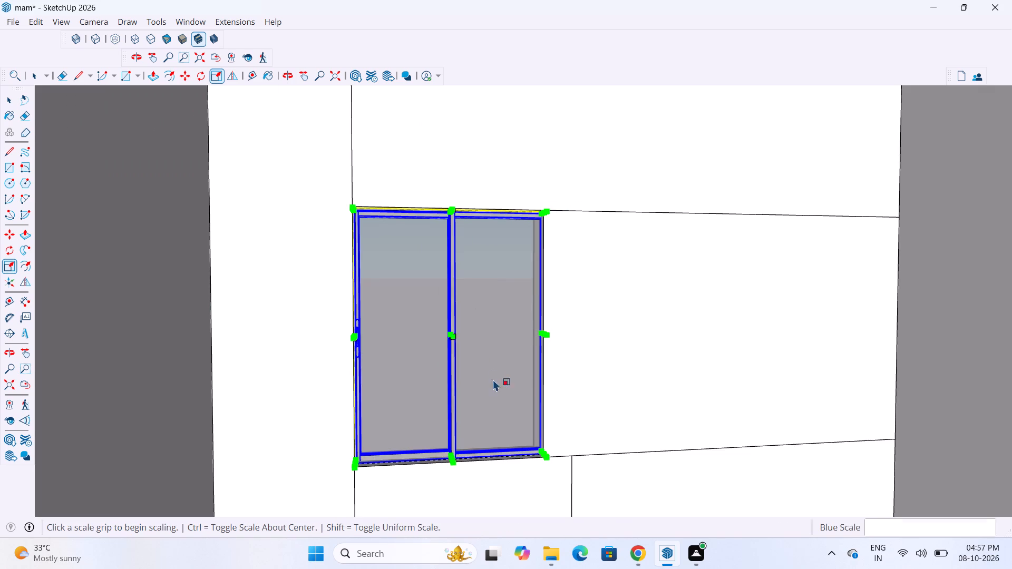
middle_click_drag(493, 382, 456, 413)
scroll(461, 406, "down", 4)
left_click(333, 79)
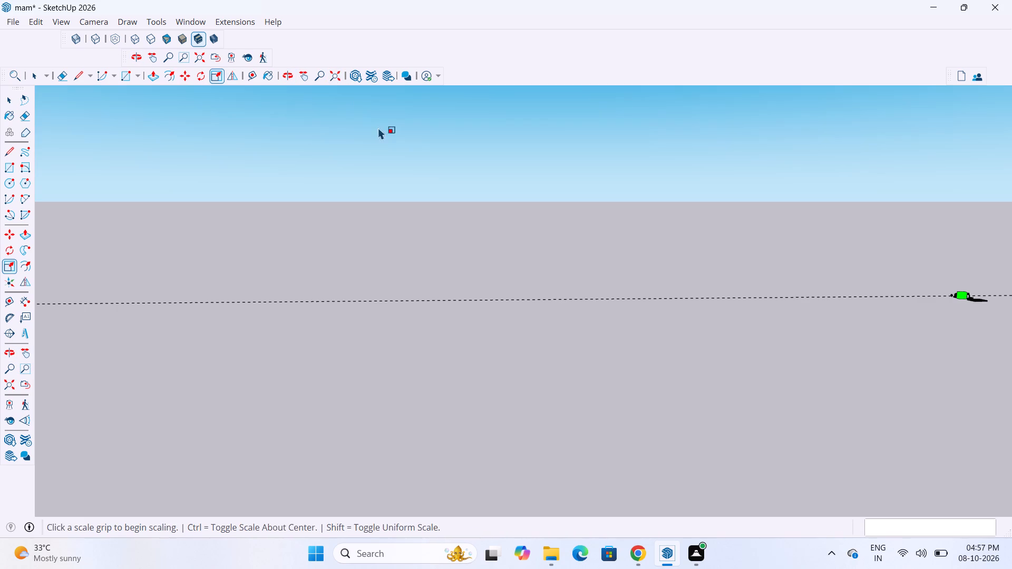
key("space")
key("space")
left_click(610, 237)
Examine the windows fitted in the kitchen and both bedrooms from inside and above the house.
scroll(493, 296, "down", 1)
middle_click_drag(471, 309, 266, 401)
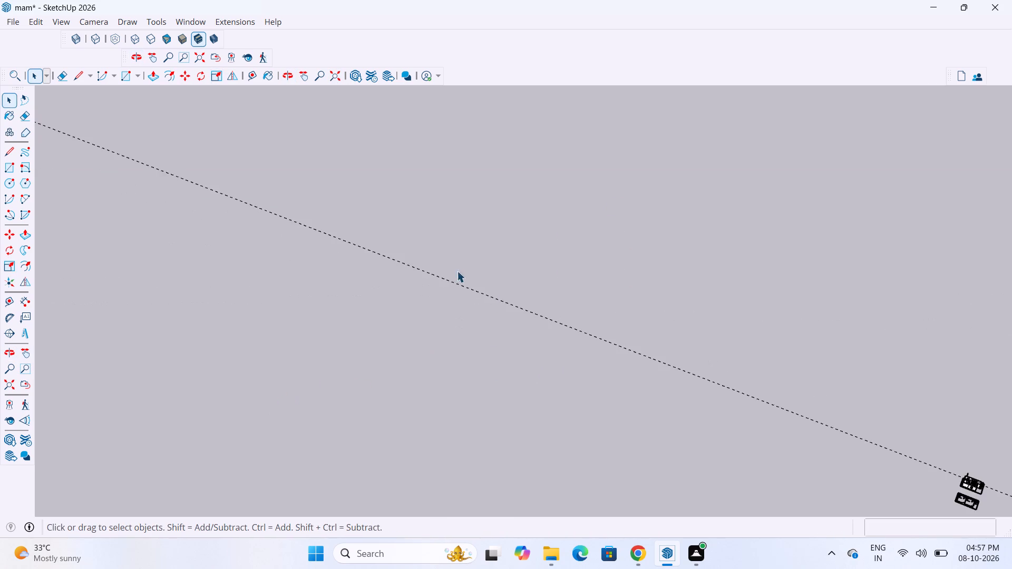
scroll(437, 282, "down", 5)
scroll(821, 370, "up", 20)
scroll(821, 370, "up", 11)
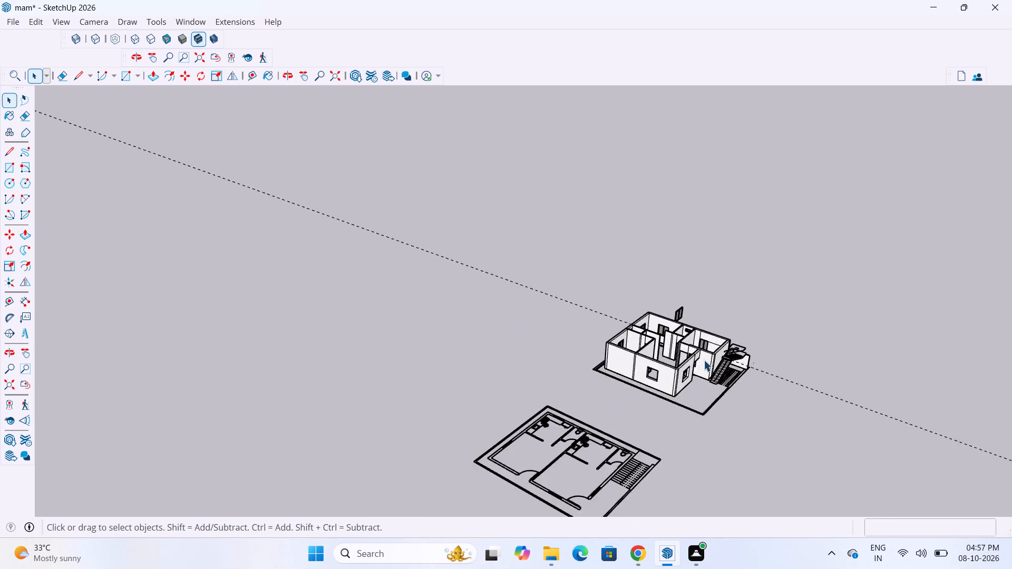
scroll(704, 360, "up", 12)
scroll(646, 372, "up", 4)
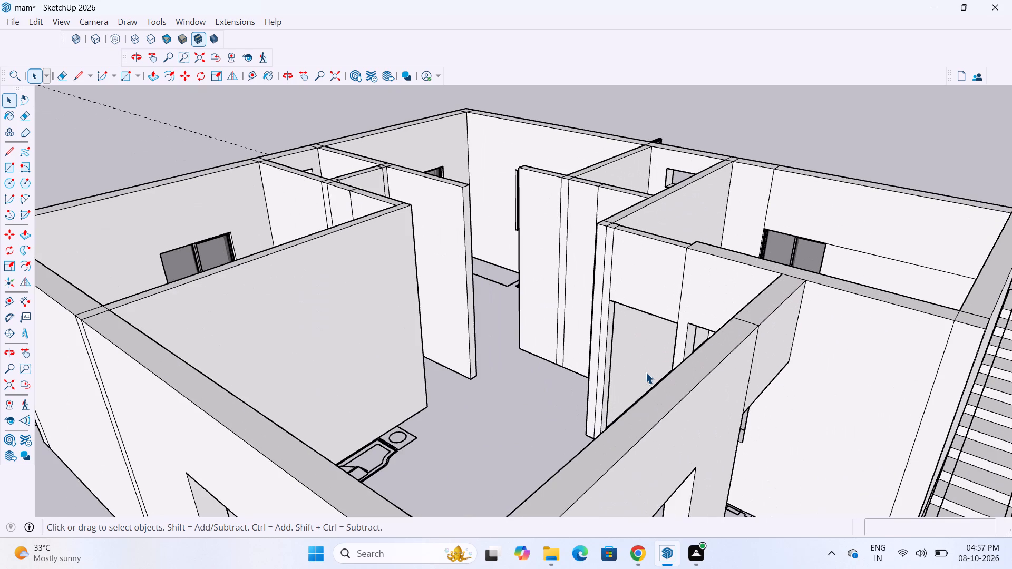
scroll(703, 310, "up", 5)
scroll(695, 262, "down", 6)
middle_click_drag(539, 208, 471, 337)
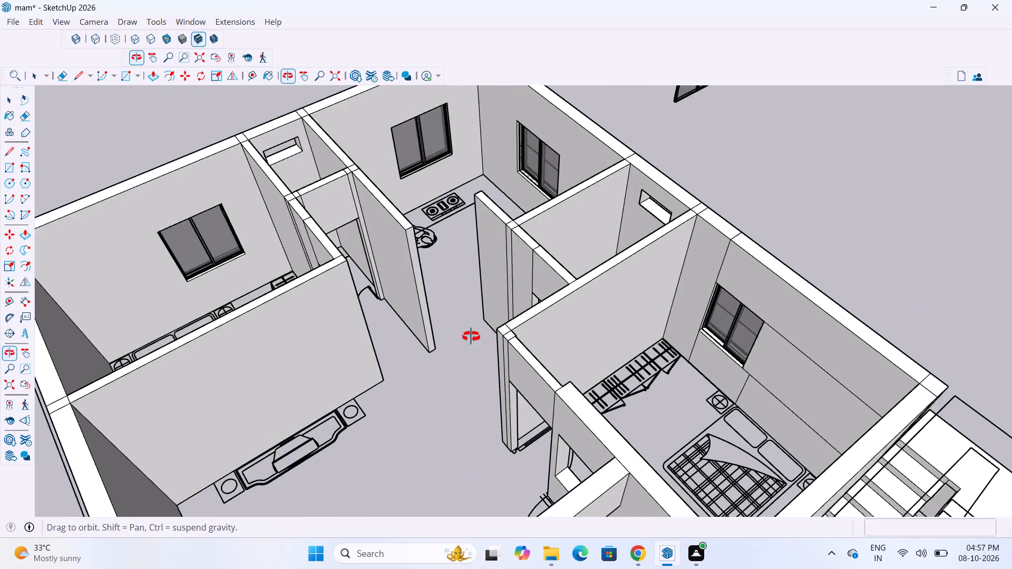
middle_click_drag(471, 337, 471, 338)
scroll(569, 342, "down", 5)
scroll(694, 369, "up", 3)
scroll(664, 380, "down", 6)
scroll(531, 319, "up", 5)
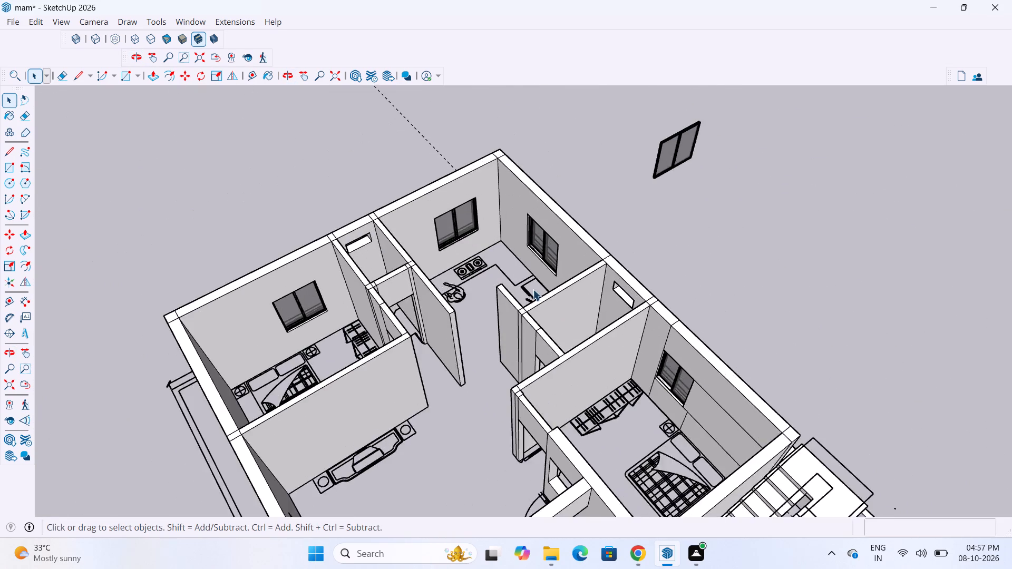
scroll(533, 289, "up", 3)
middle_click_drag(503, 308, 416, 221)
scroll(747, 485, "up", 6)
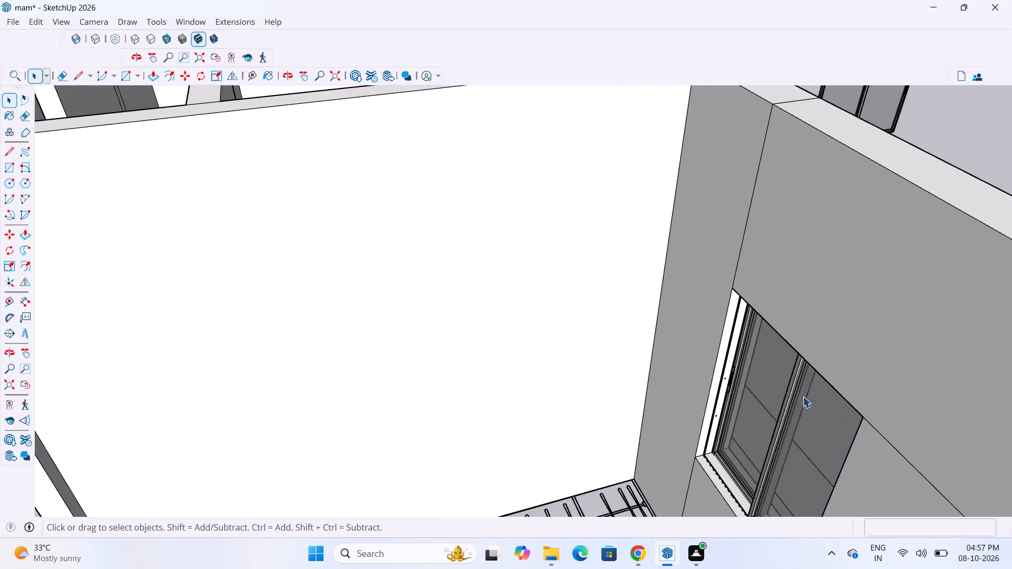
middle_click_drag(841, 385, 897, 322)
scroll(617, 388, "down", 9)
middle_click_drag(814, 375, 803, 418)
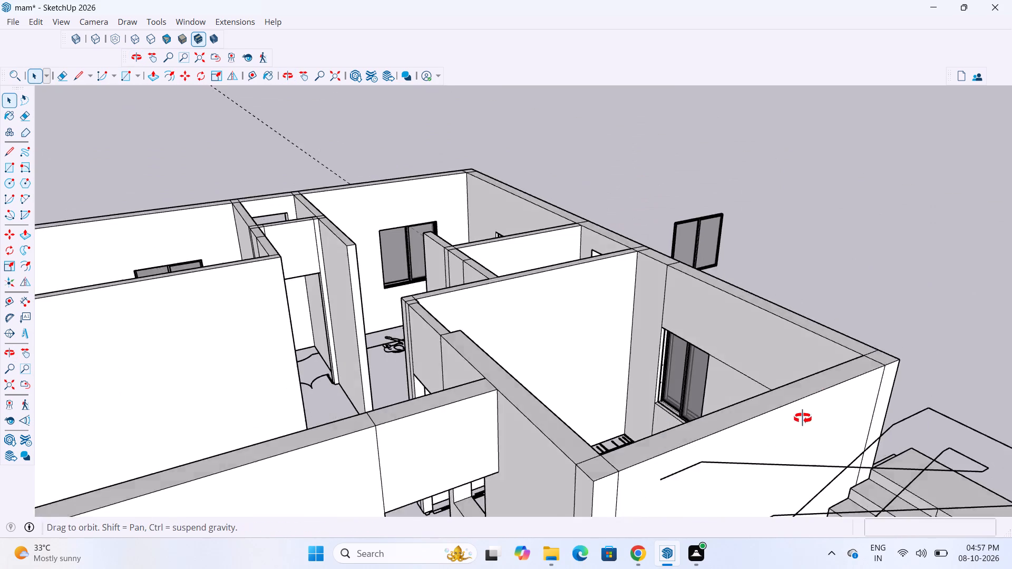
middle_click_drag(803, 418, 894, 439)
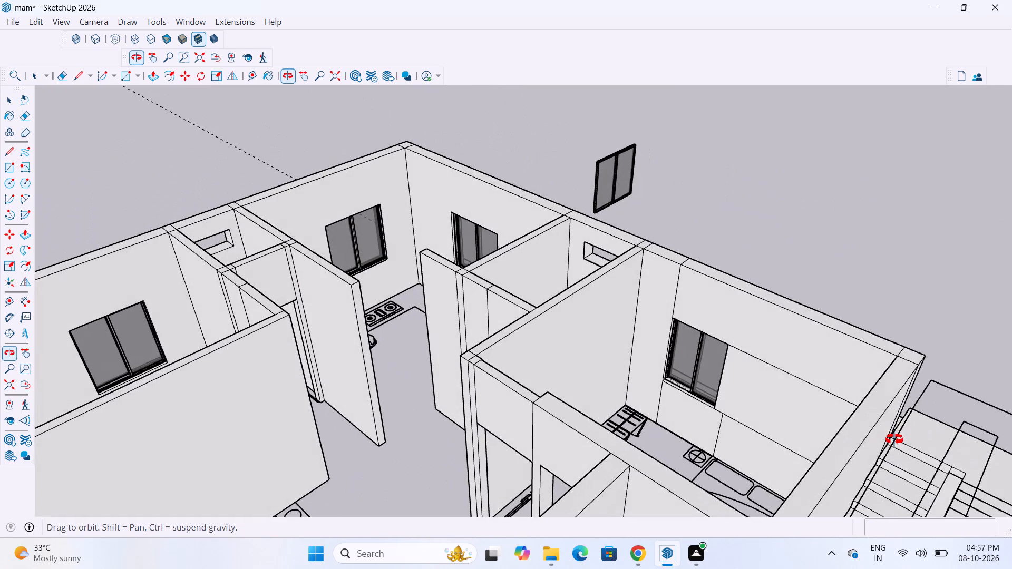
middle_click_drag(894, 439, 706, 398)
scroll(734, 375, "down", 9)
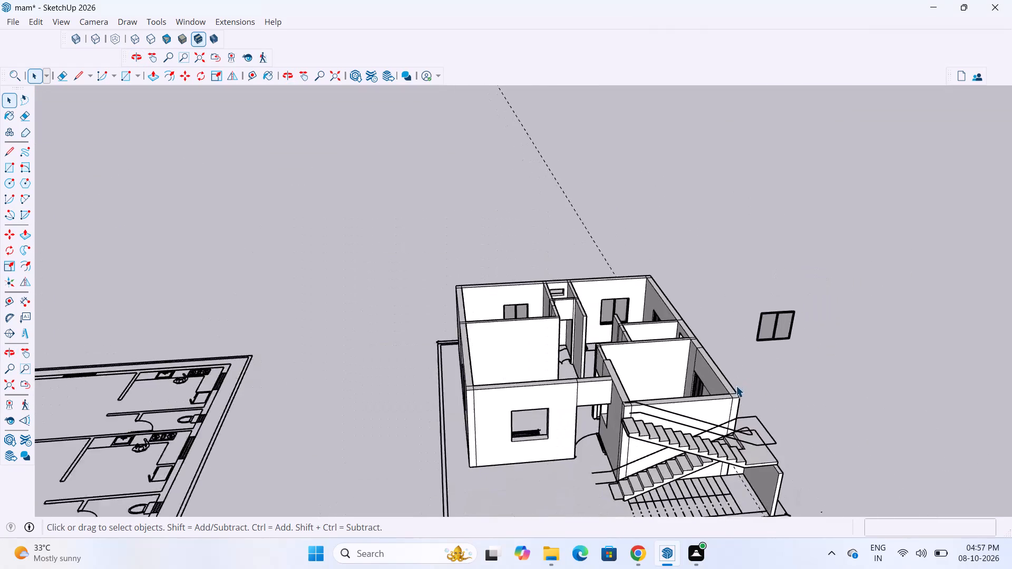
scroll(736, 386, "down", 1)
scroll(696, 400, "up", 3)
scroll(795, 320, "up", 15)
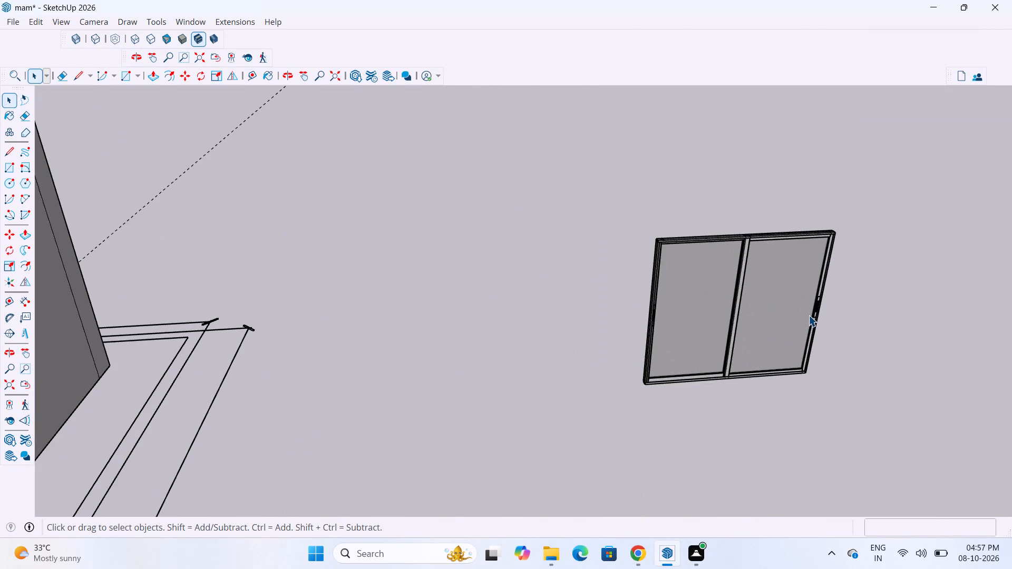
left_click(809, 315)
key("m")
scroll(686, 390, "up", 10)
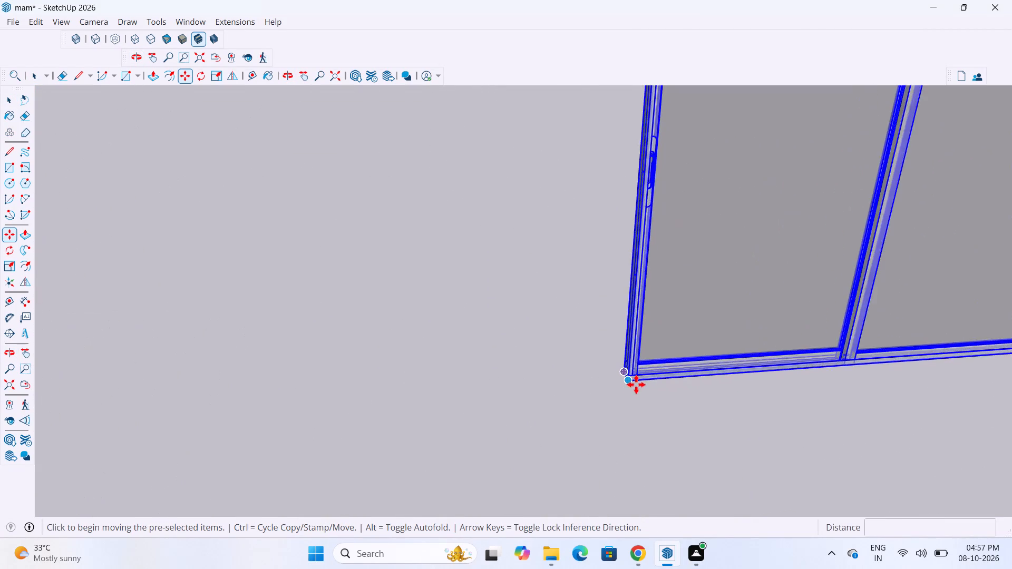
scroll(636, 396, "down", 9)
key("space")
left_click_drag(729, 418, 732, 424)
Copy the back bedroom's sliding window into the living room's front wall opening, with its bottom corner against the jamb at the sill.
scroll(839, 369, "down", 19)
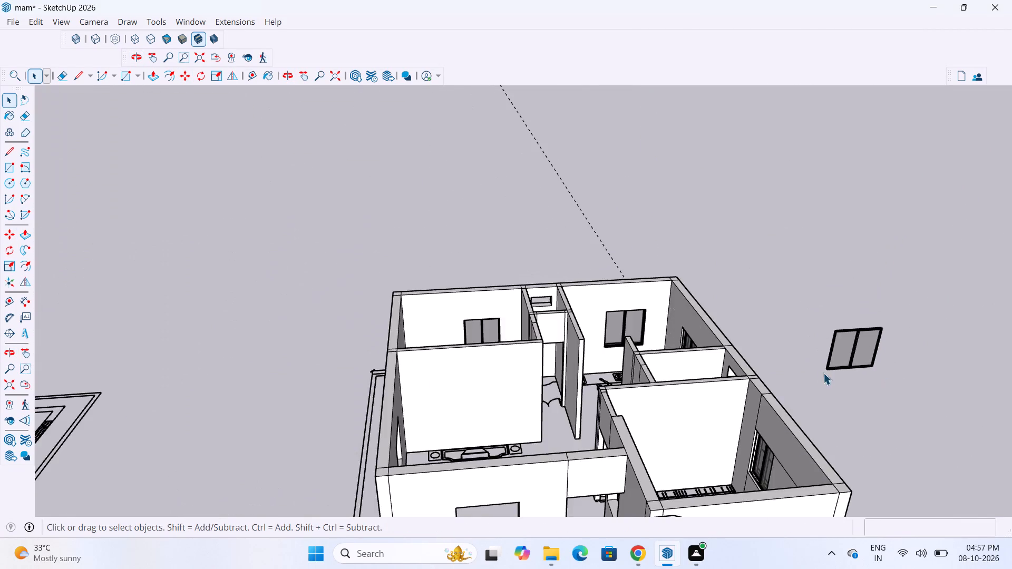
middle_click_drag(813, 371, 737, 398)
scroll(768, 289, "down", 4)
middle_click_drag(736, 315, 717, 363)
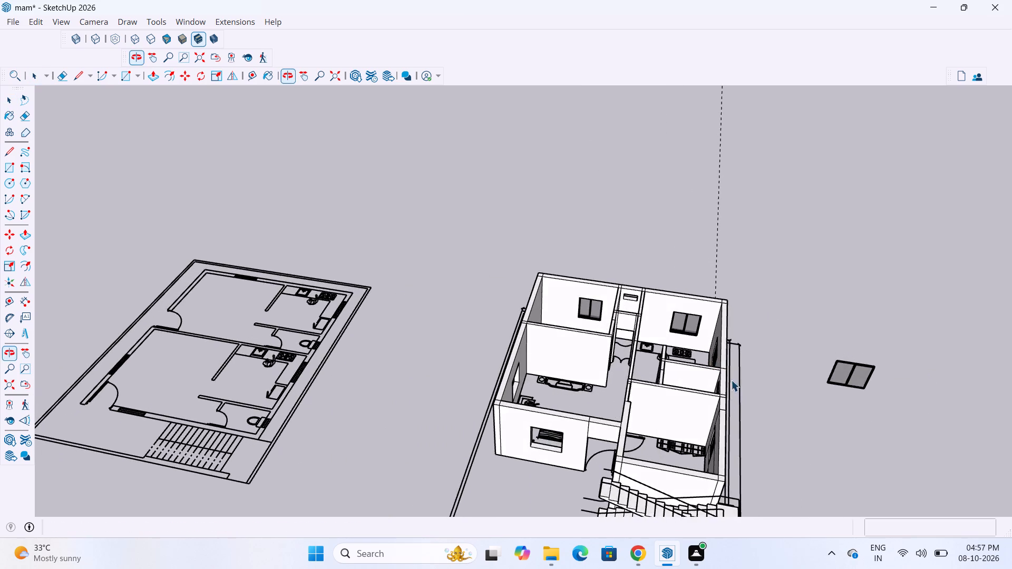
scroll(725, 399, "up", 4)
middle_click_drag(718, 388, 734, 460)
scroll(588, 347, "up", 3)
scroll(527, 234, "up", 3)
left_click(536, 243)
key("m")
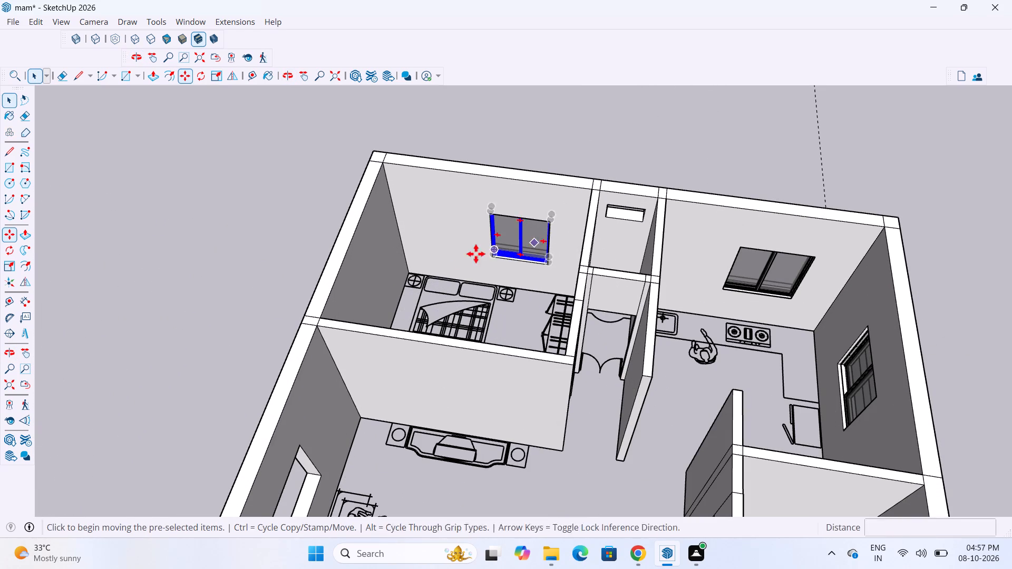
scroll(460, 257, "up", 19)
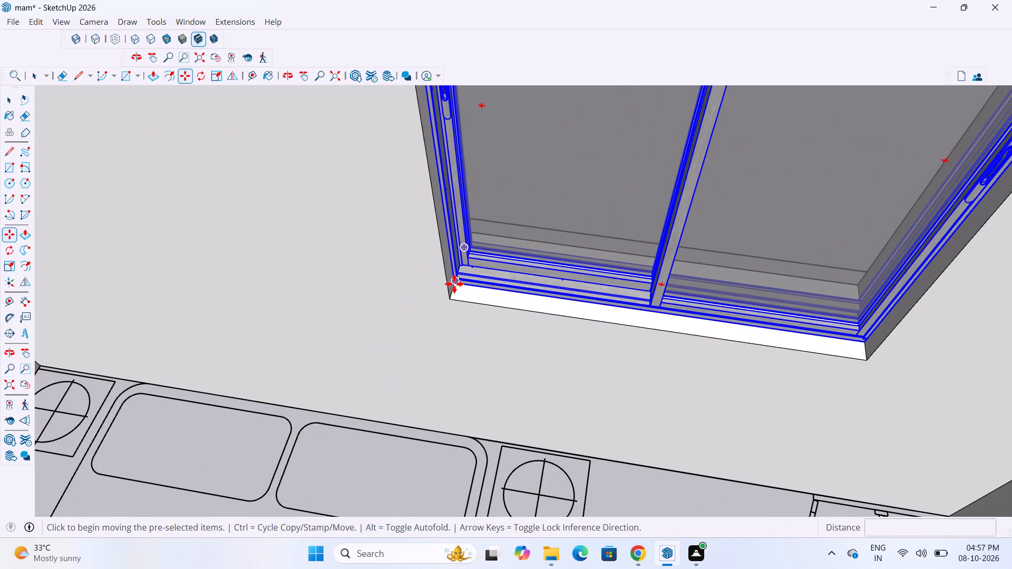
left_click(454, 284)
scroll(582, 248, "down", 12)
scroll(494, 297, "down", 6)
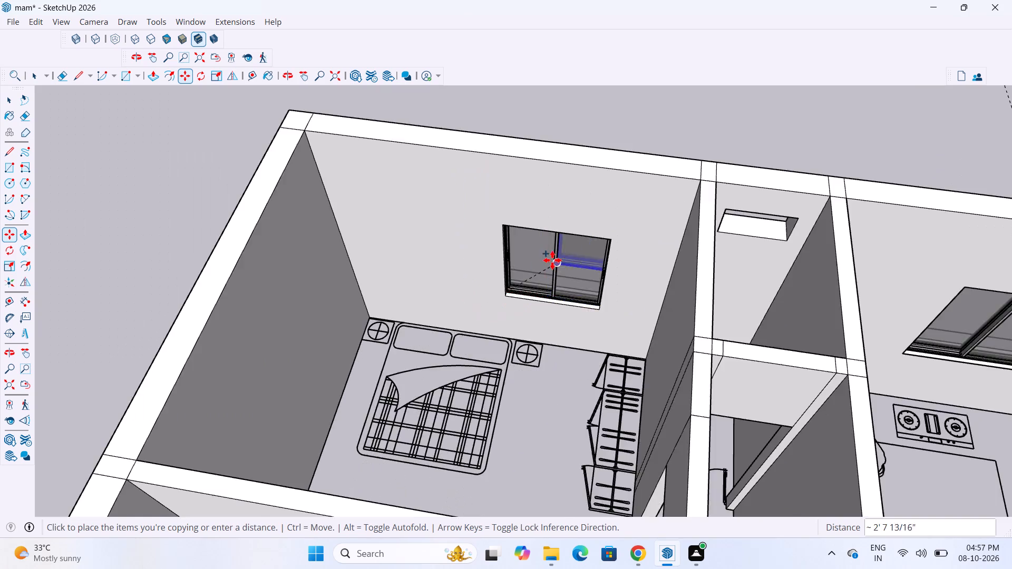
scroll(552, 260, "down", 20)
scroll(552, 260, "down", 4)
scroll(560, 429, "up", 12)
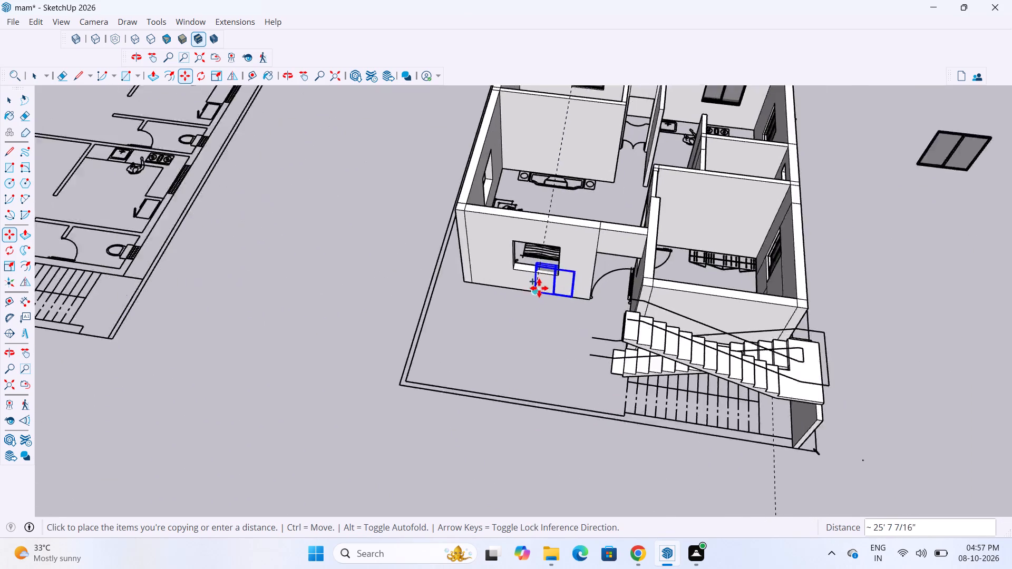
scroll(539, 288, "up", 19)
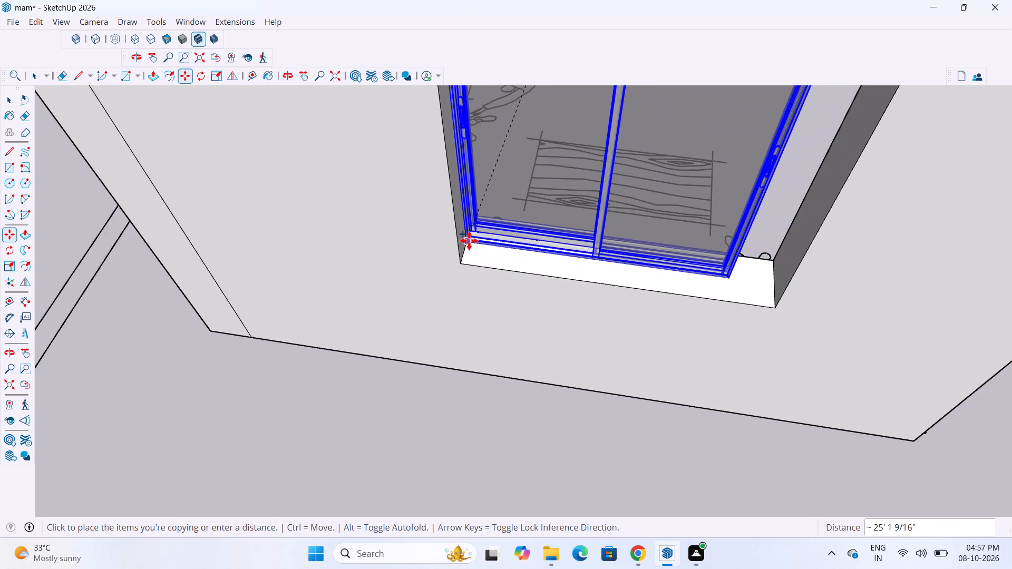
left_click(469, 241)
key("space")
Place a guide 2" inward from the outer sill edge of the living room's front window opening.
key("t")
left_click(546, 274)
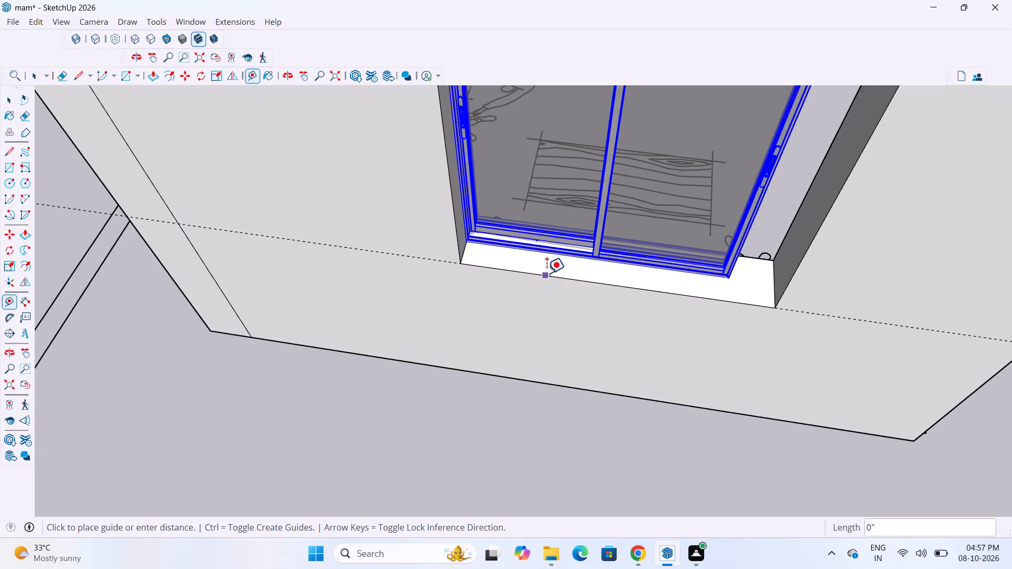
type("2\"")
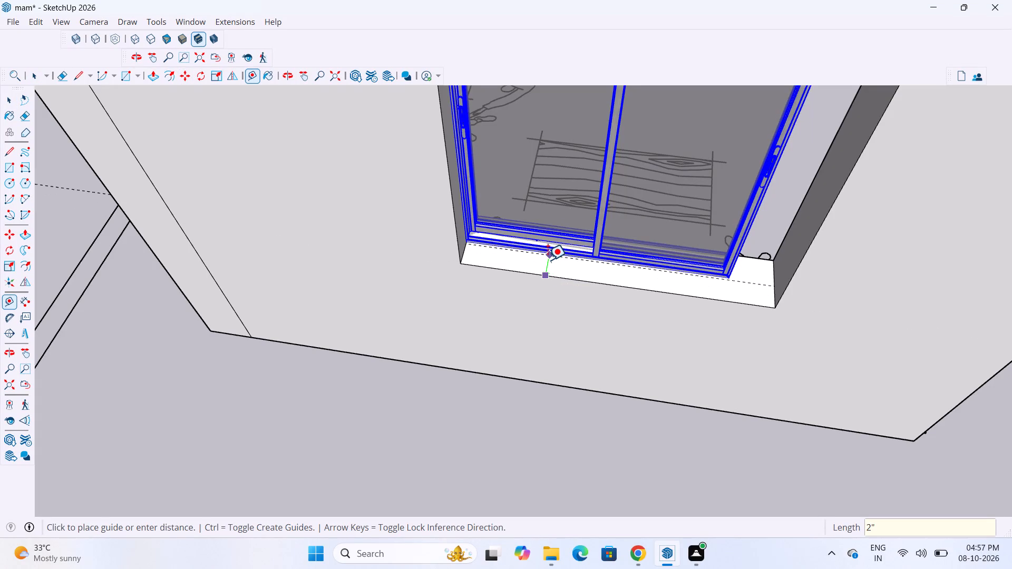
key("Return")
scroll(576, 377, "down", 1)
scroll(539, 285, "up", 4)
scroll(530, 300, "down", 2)
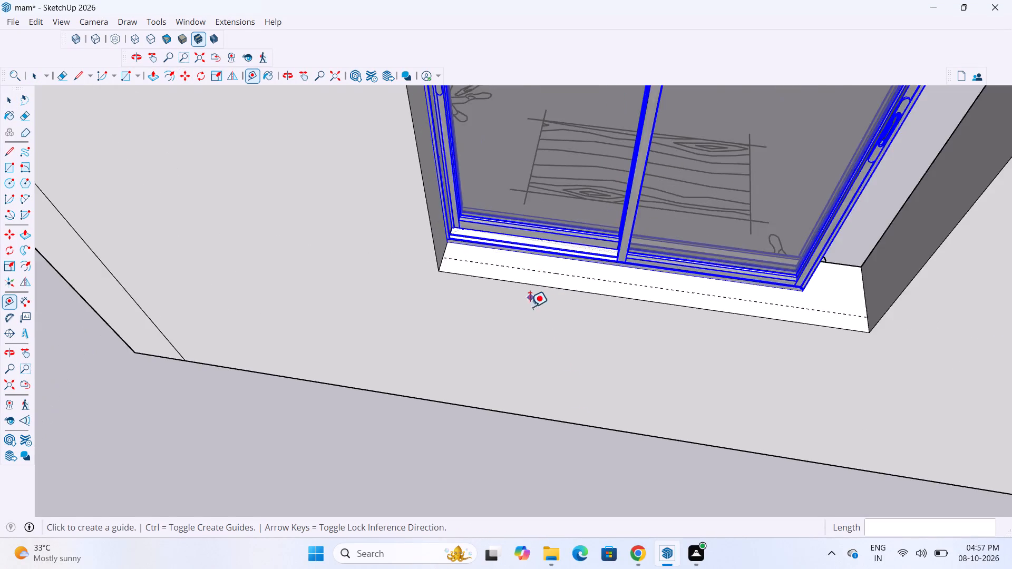
scroll(530, 307, "down", 2)
key("space")
key("comma")
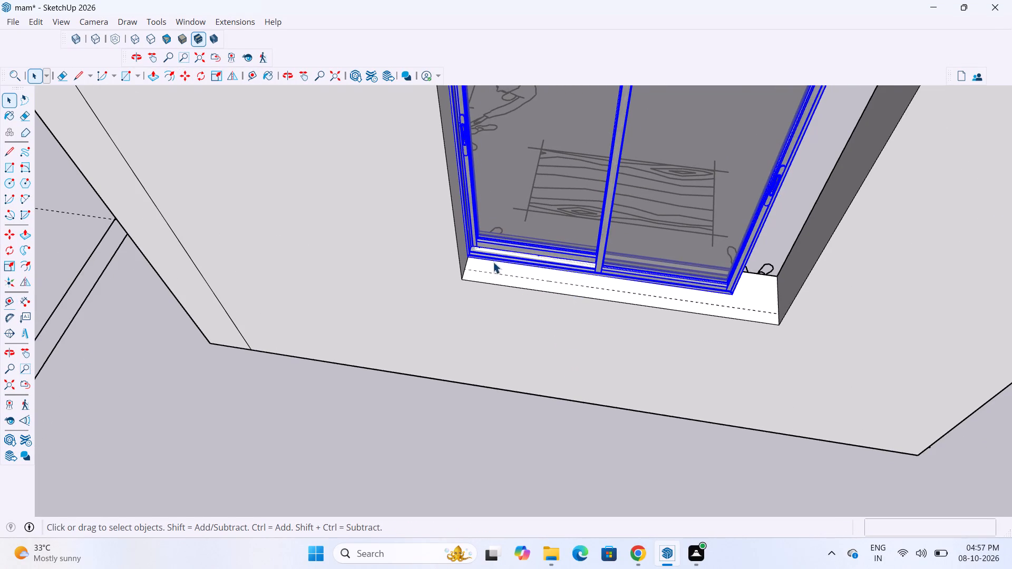
Move the copied living room window so its bottom corner meets the sill guide at the jamb.
scroll(486, 261, "up", 4)
left_click(479, 253)
scroll(411, 322, "down", 3)
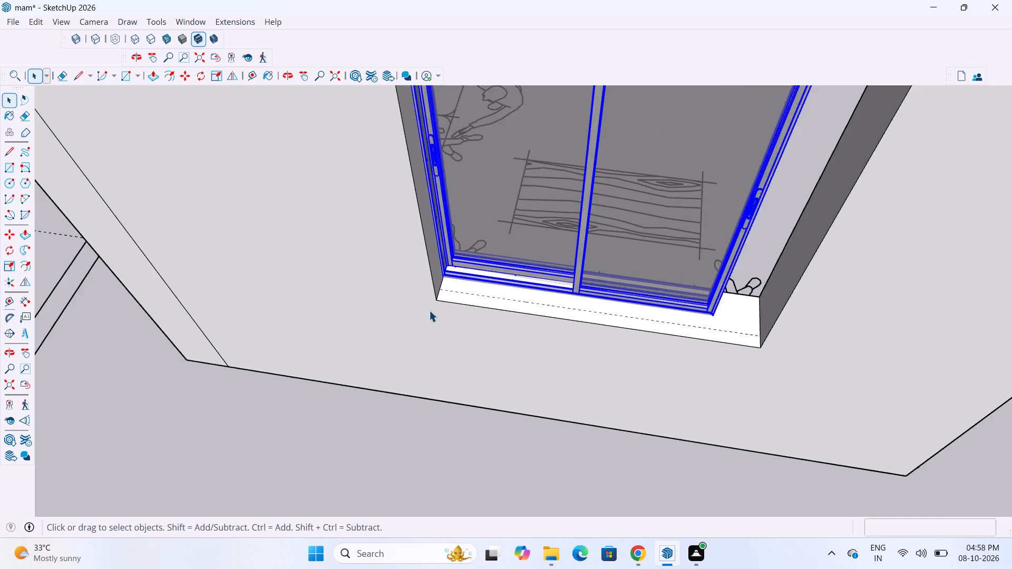
scroll(429, 310, "down", 7)
left_click(423, 427)
left_click(545, 301)
key("m")
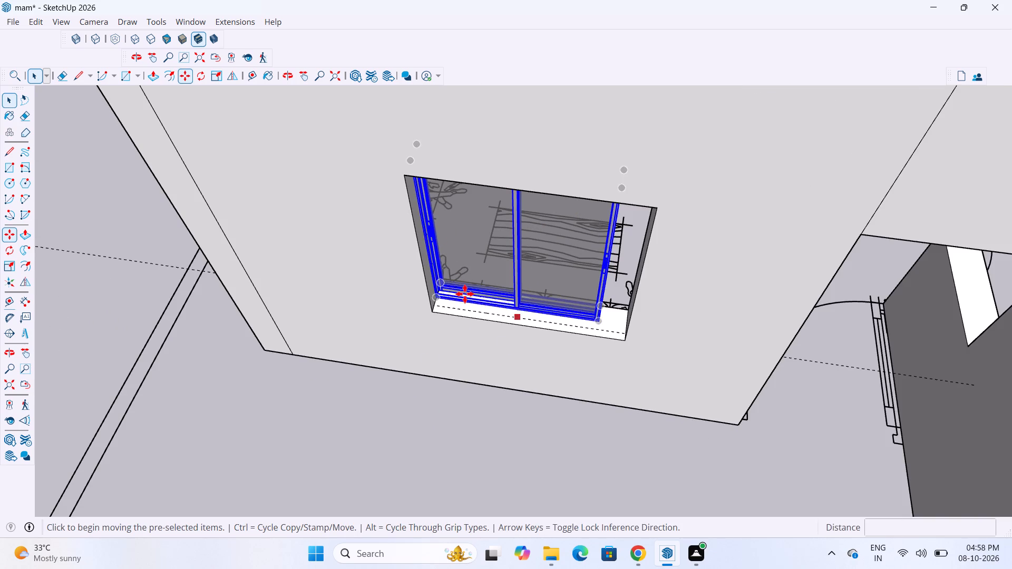
scroll(469, 288, "up", 8)
left_click(407, 311)
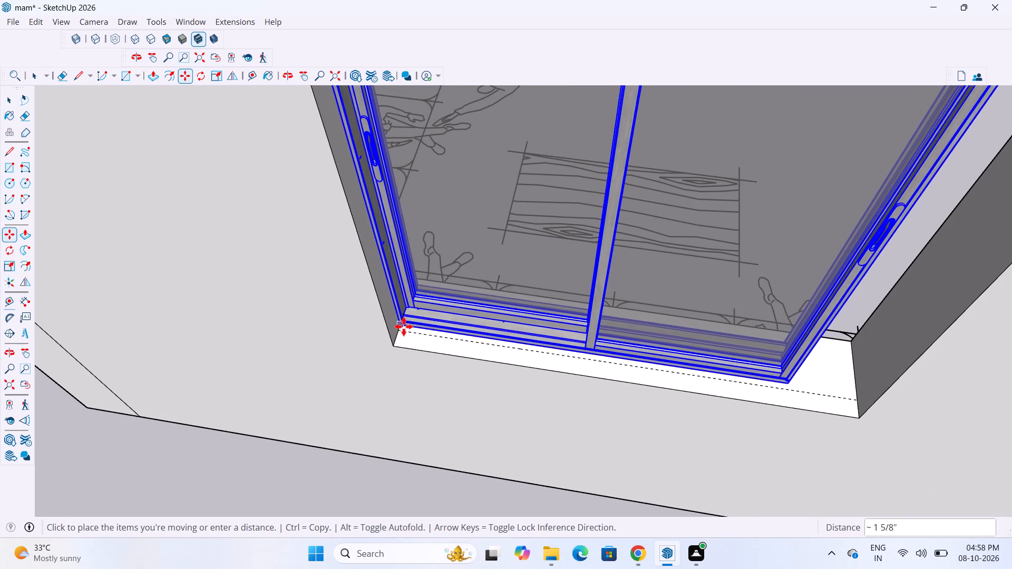
left_click(402, 329)
Scale the living room window's width so its free side meets the opening's opposite jamb.
scroll(393, 340, "down", 10)
middle_click_drag(452, 387, 504, 348)
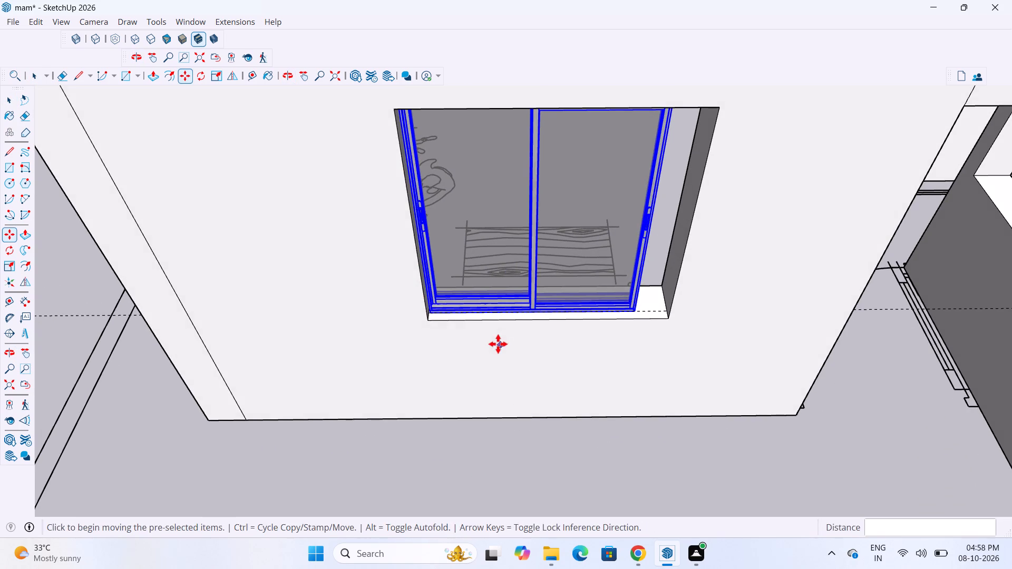
key("s")
scroll(672, 203, "up", 3)
left_click(628, 219)
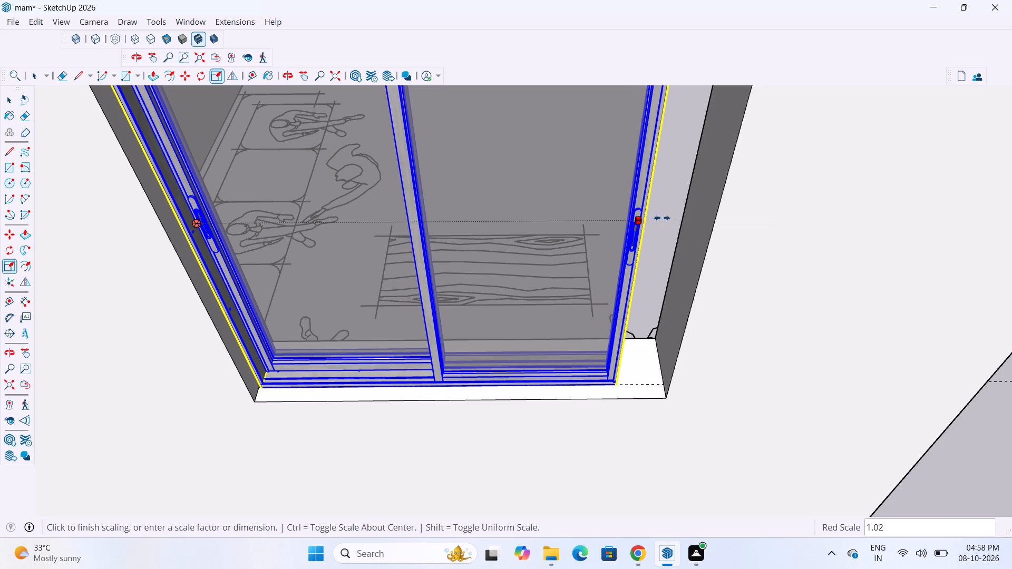
left_click(699, 216)
Scale the living room window's height from its top edge by about 1.01 to the opening's head, and deselect the window.
scroll(671, 357, "down", 10)
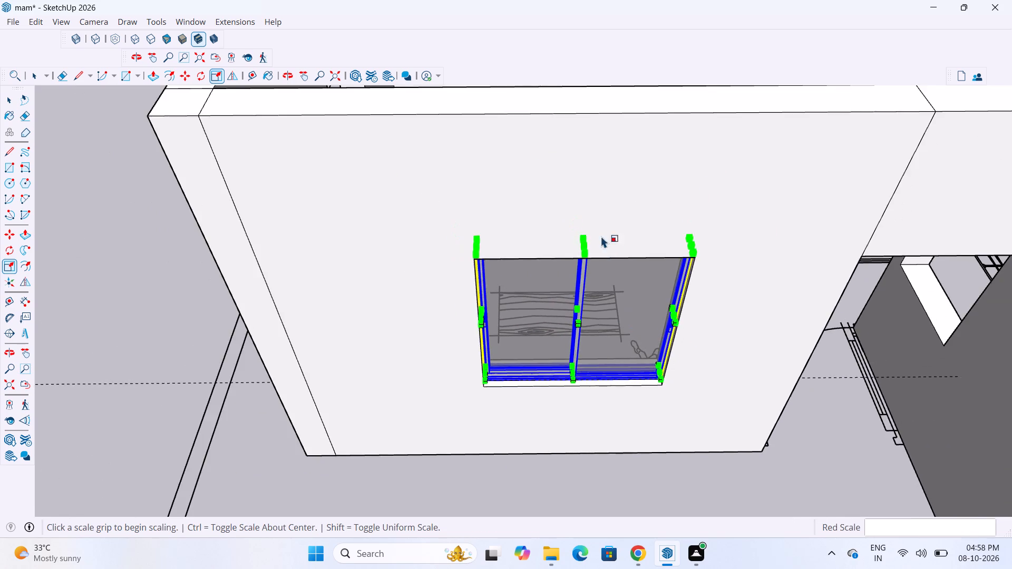
scroll(578, 237, "up", 9)
left_click(589, 251)
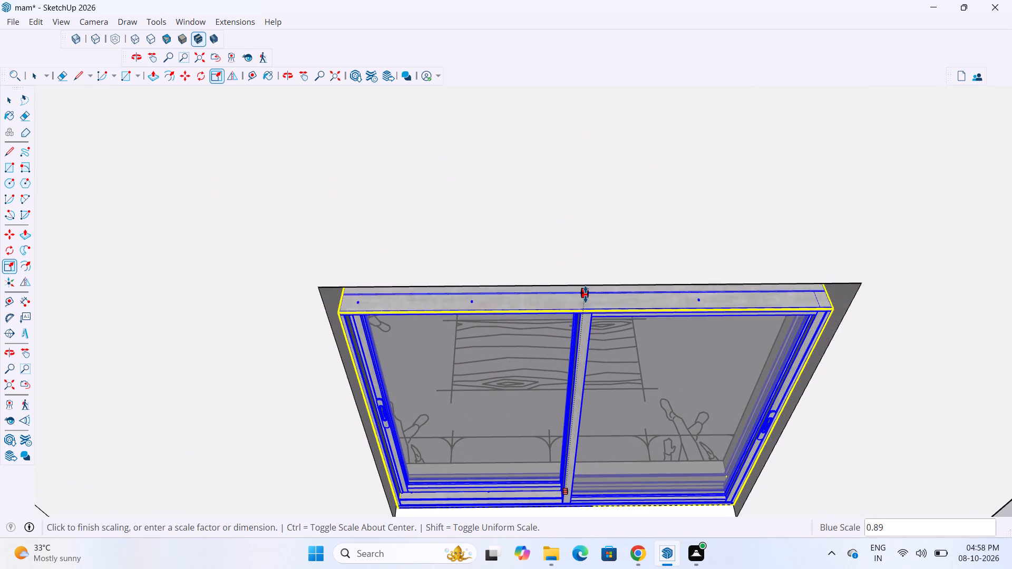
middle_click_drag(586, 295, 568, 260)
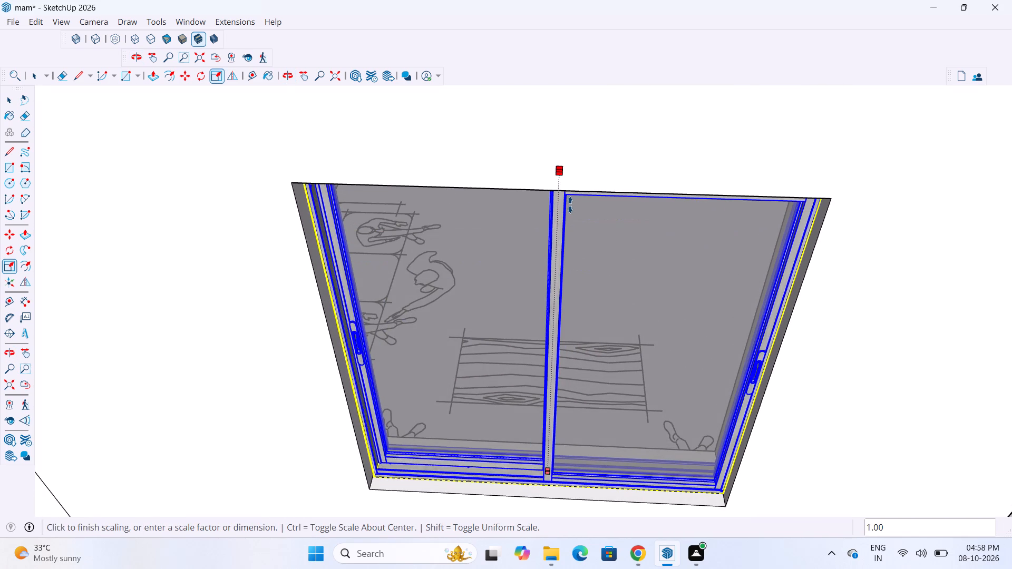
scroll(569, 237, "down", 4)
middle_click_drag(581, 287, 616, 292)
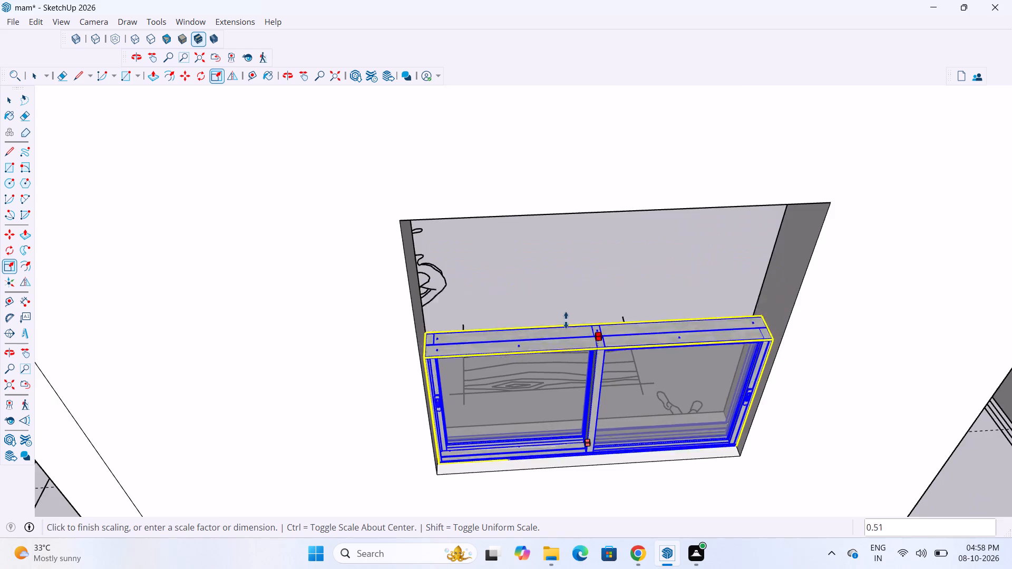
scroll(565, 322, "down", 11)
middle_click_drag(580, 342, 563, 280)
scroll(562, 191, "up", 10)
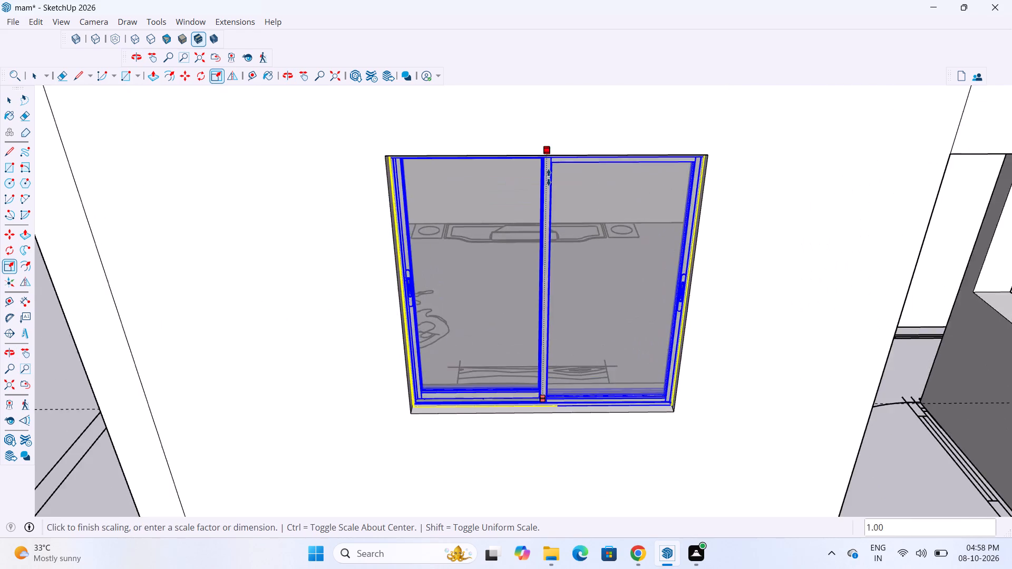
scroll(549, 178, "up", 2)
middle_click_drag(574, 226, 602, 248)
scroll(577, 297, "up", 1)
scroll(574, 306, "down", 11)
middle_click_drag(595, 372, 580, 335)
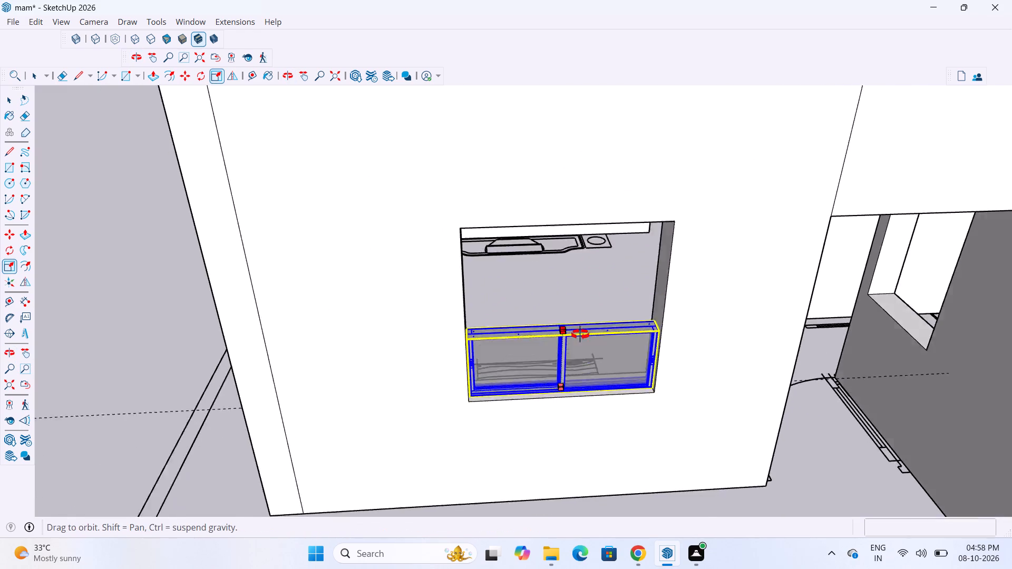
middle_click_drag(580, 335, 490, 299)
scroll(514, 311, "down", 11)
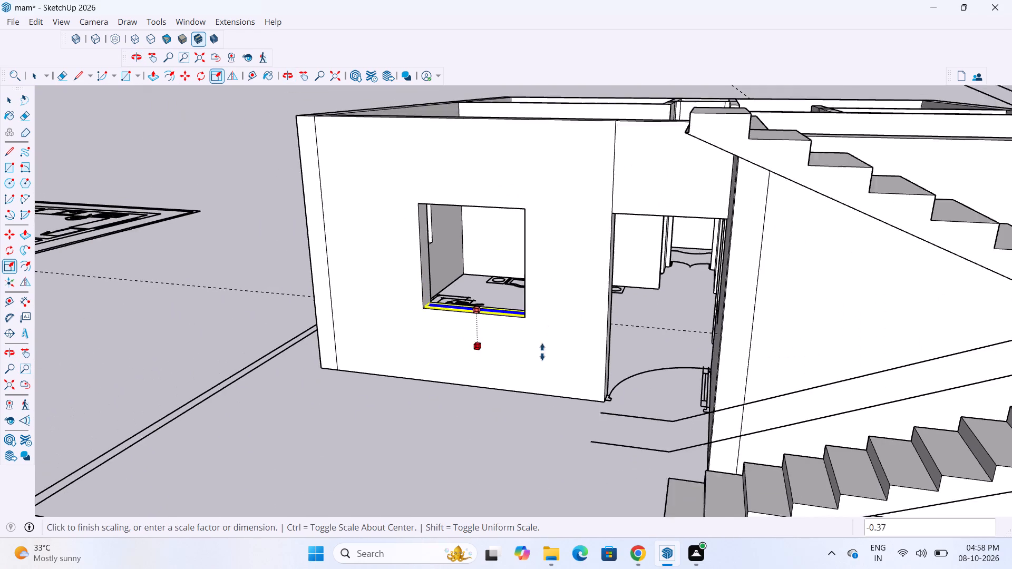
middle_click_drag(527, 396, 533, 292)
scroll(493, 107, "up", 10)
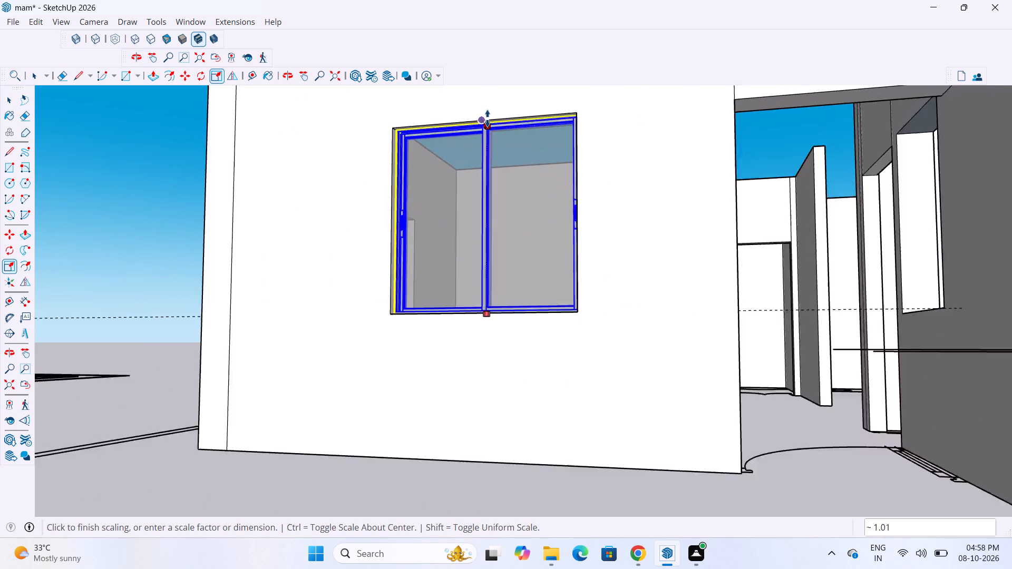
scroll(488, 119, "up", 10)
left_click(493, 127)
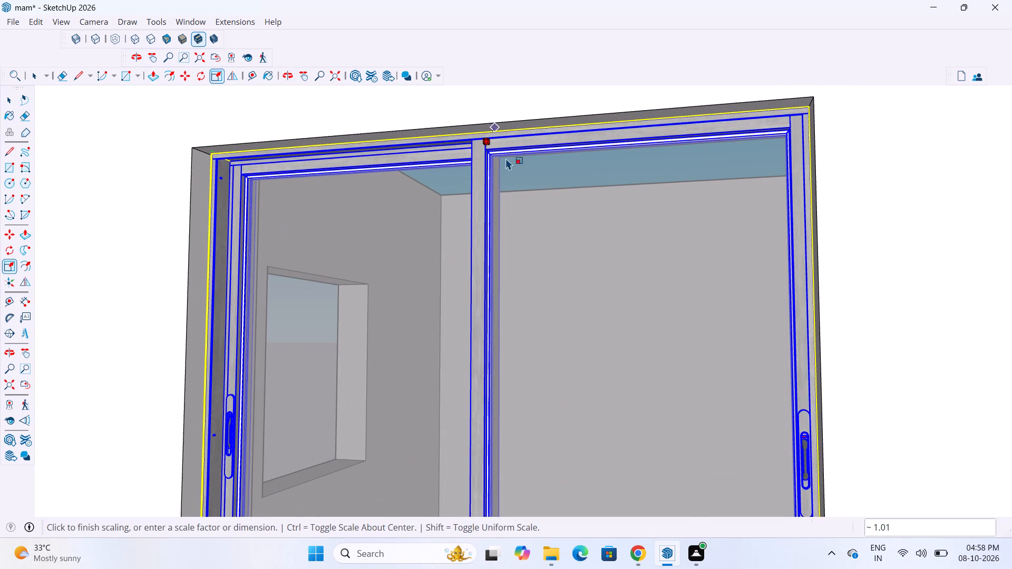
scroll(512, 199, "up", 1)
scroll(509, 214, "down", 18)
scroll(490, 204, "down", 10)
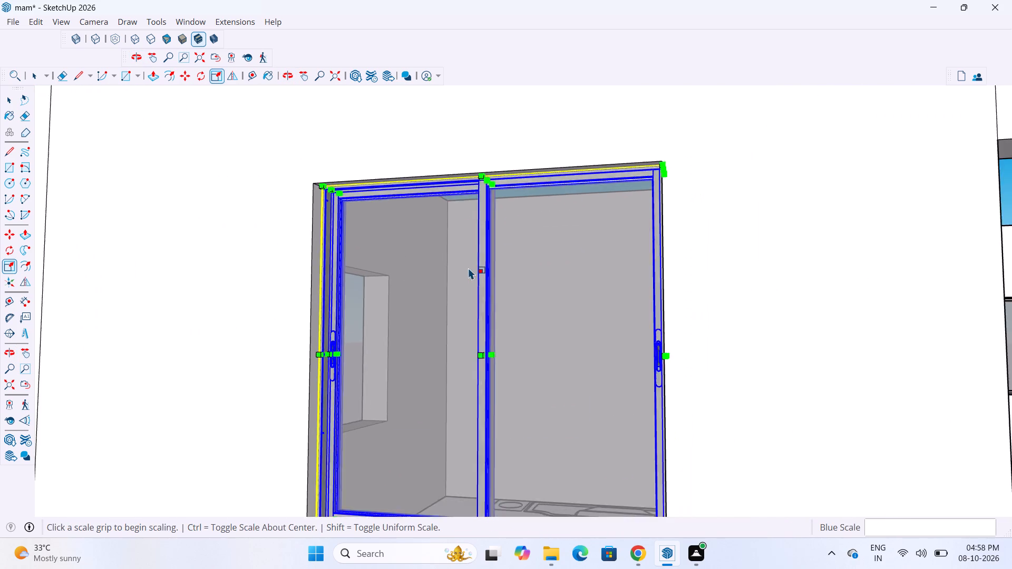
scroll(468, 268, "down", 15)
middle_click_drag(500, 205, 580, 353)
scroll(484, 329, "down", 9)
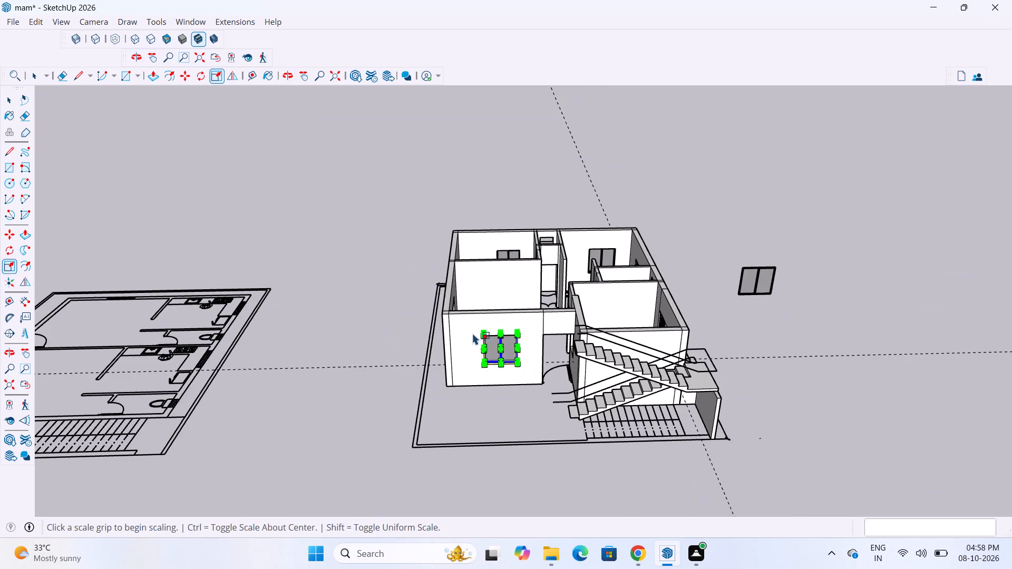
key("space")
left_click(408, 220)
Examine the fitted windows and the remaining wall openings in the rooms from above the house.
scroll(534, 332, "up", 7)
scroll(496, 207, "down", 4)
middle_click_drag(557, 248, 559, 311)
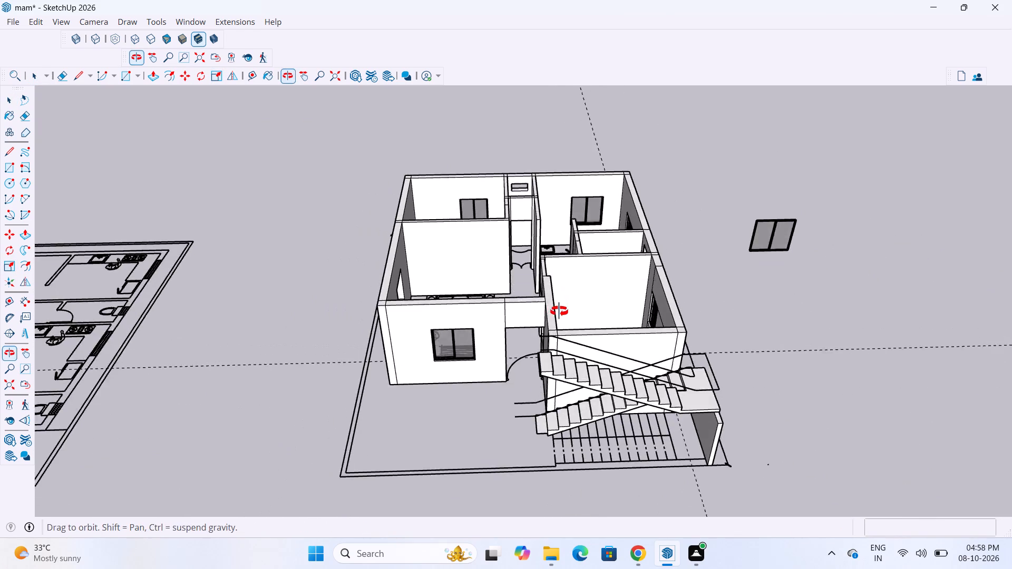
middle_click_drag(559, 311, 548, 359)
scroll(565, 210, "up", 8)
scroll(502, 177, "down", 6)
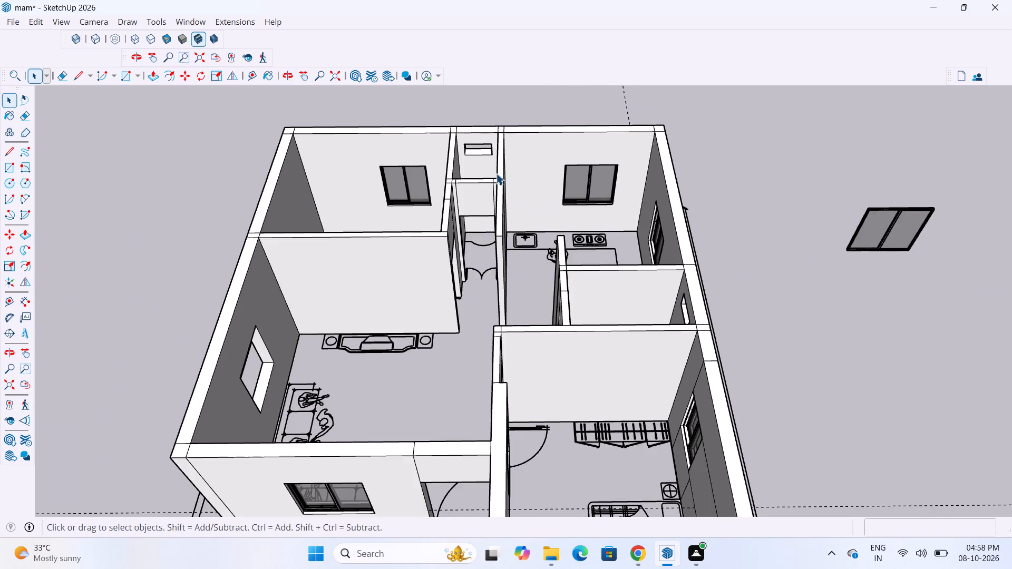
scroll(496, 173, "down", 5)
scroll(568, 266, "up", 12)
scroll(520, 240, "down", 3)
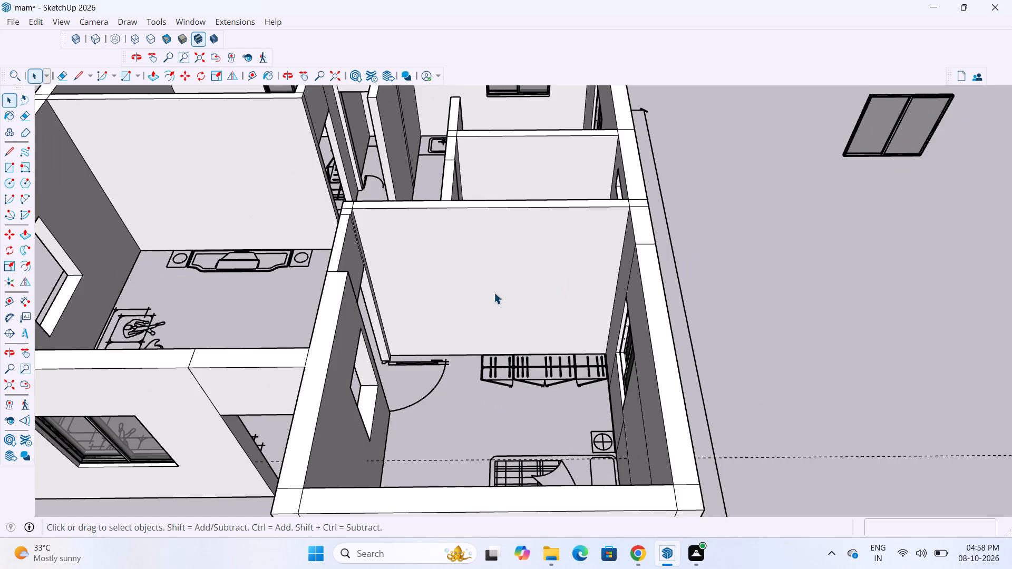
scroll(494, 292, "down", 2)
middle_click_drag(494, 292, 620, 303)
scroll(644, 300, "up", 8)
scroll(650, 272, "down", 5)
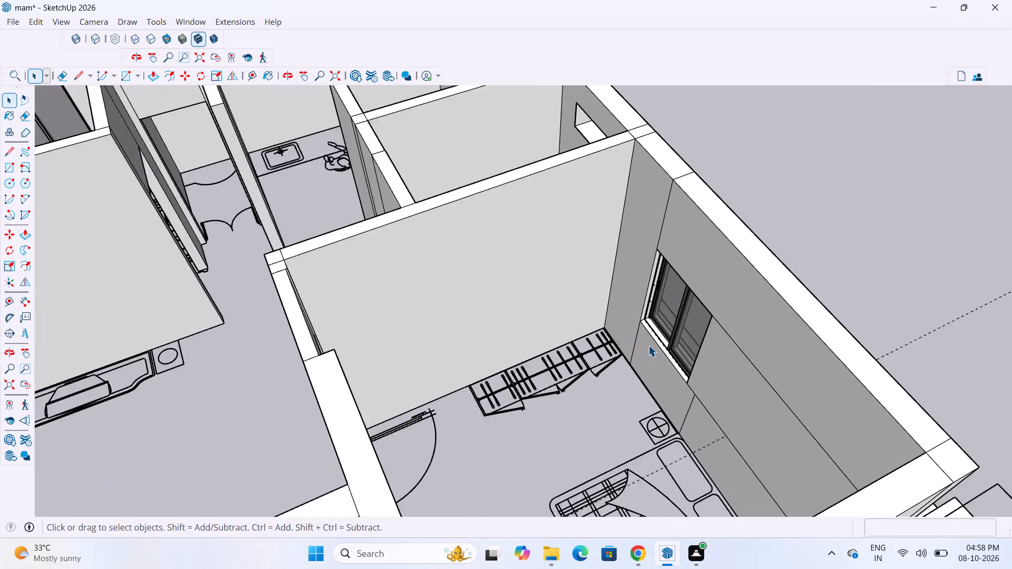
scroll(648, 345, "up", 3)
scroll(672, 307, "down", 11)
middle_click_drag(754, 415, 690, 430)
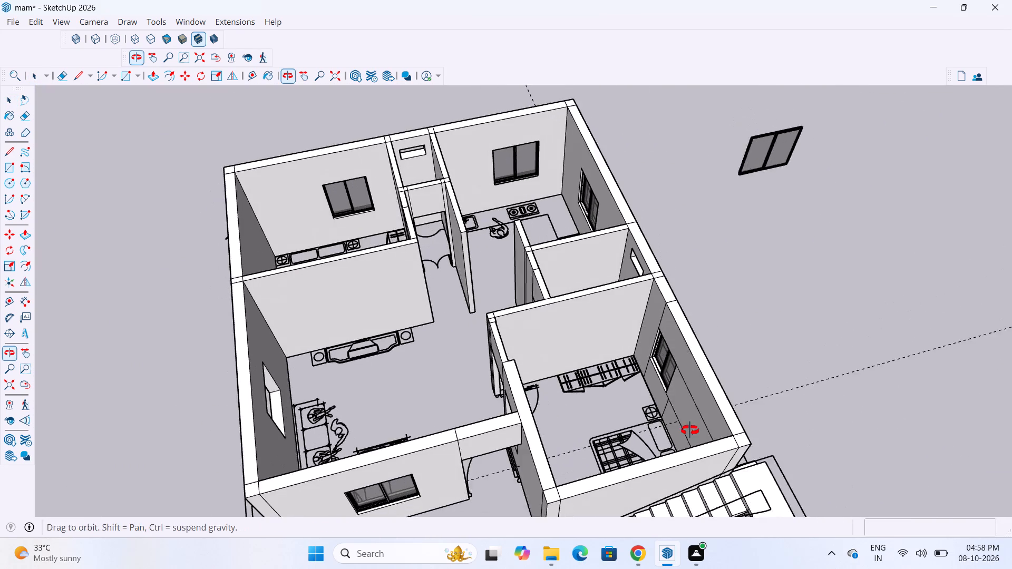
Examine the house from above and from its outer sides, checking which wall openings still lack a window.
middle_click_drag(690, 430, 669, 436)
scroll(294, 355, "up", 4)
scroll(340, 377, "down", 4)
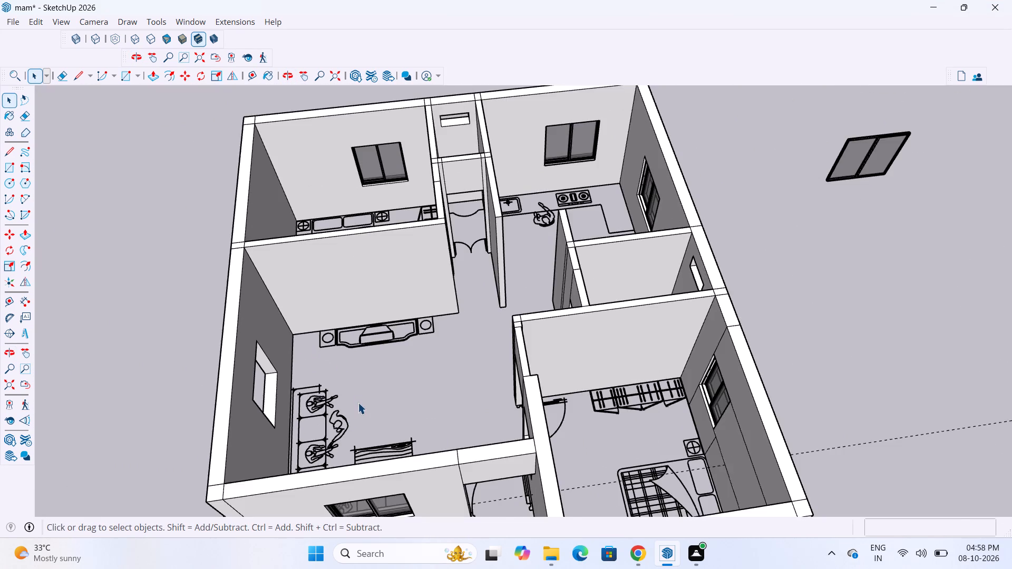
scroll(358, 393, "up", 4)
scroll(358, 399, "down", 5)
scroll(367, 421, "up", 1)
scroll(366, 427, "down", 5)
scroll(305, 290, "up", 14)
scroll(476, 387, "down", 11)
middle_click_drag(585, 346, 465, 342)
scroll(503, 398, "up", 2)
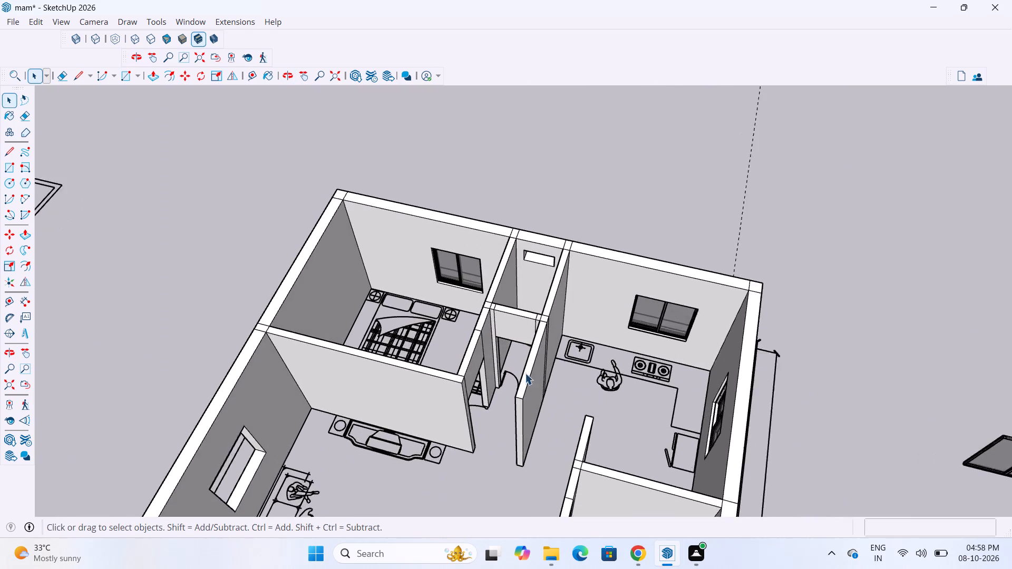
scroll(525, 373, "up", 12)
scroll(498, 398, "down", 19)
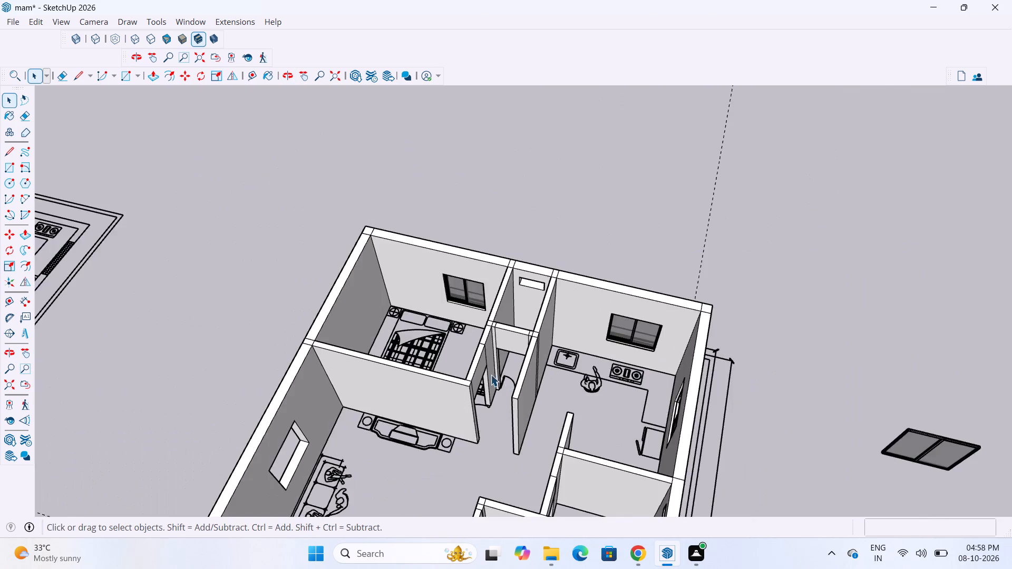
scroll(491, 375, "down", 8)
middle_click_drag(490, 385, 530, 371)
scroll(468, 308, "down", 9)
scroll(466, 404, "up", 13)
scroll(401, 283, "down", 6)
scroll(452, 351, "up", 7)
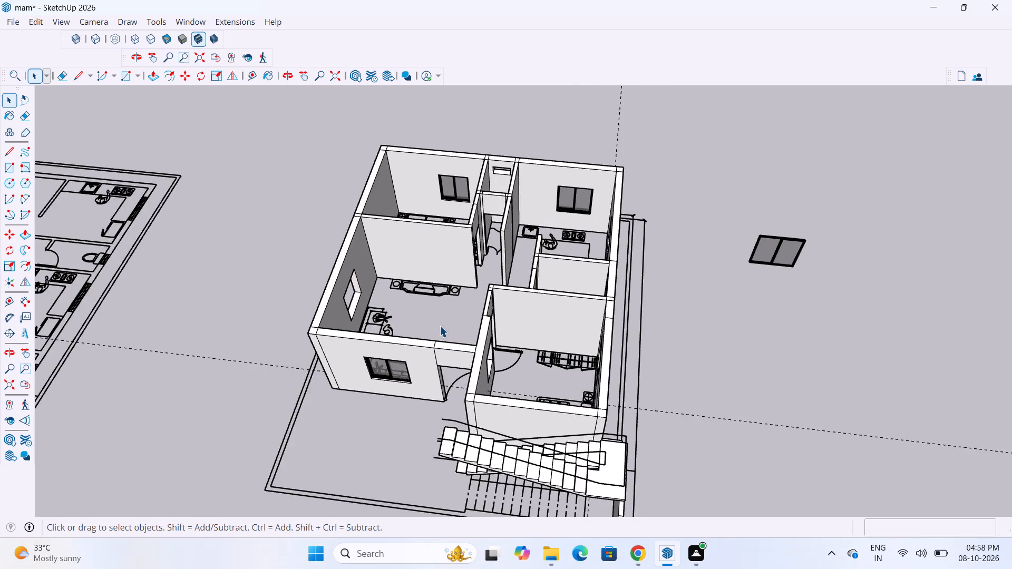
middle_click_drag(440, 325, 481, 286)
scroll(453, 324, "down", 4)
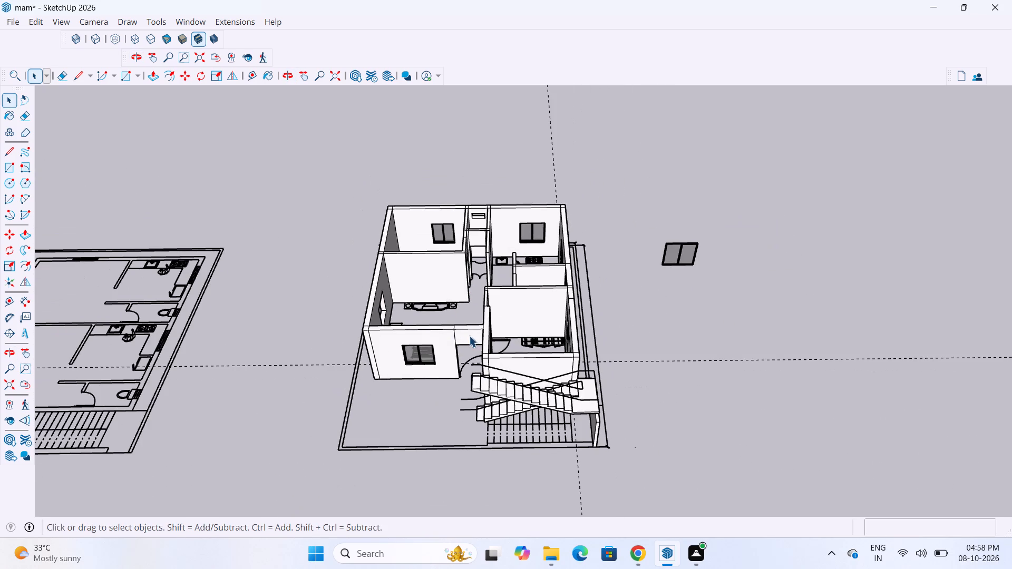
scroll(377, 332, "up", 4)
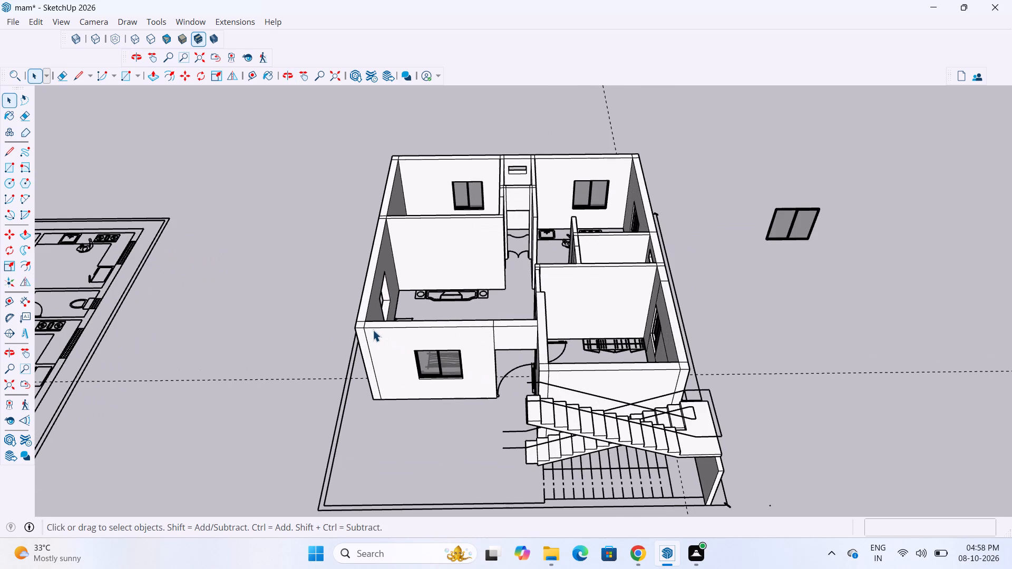
scroll(398, 315, "down", 5)
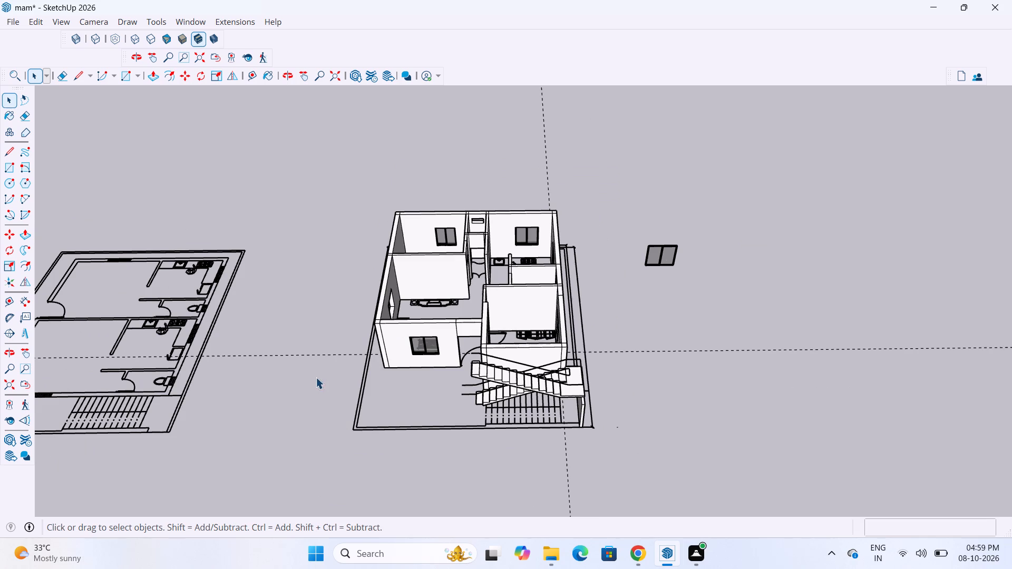
scroll(422, 411, "up", 6)
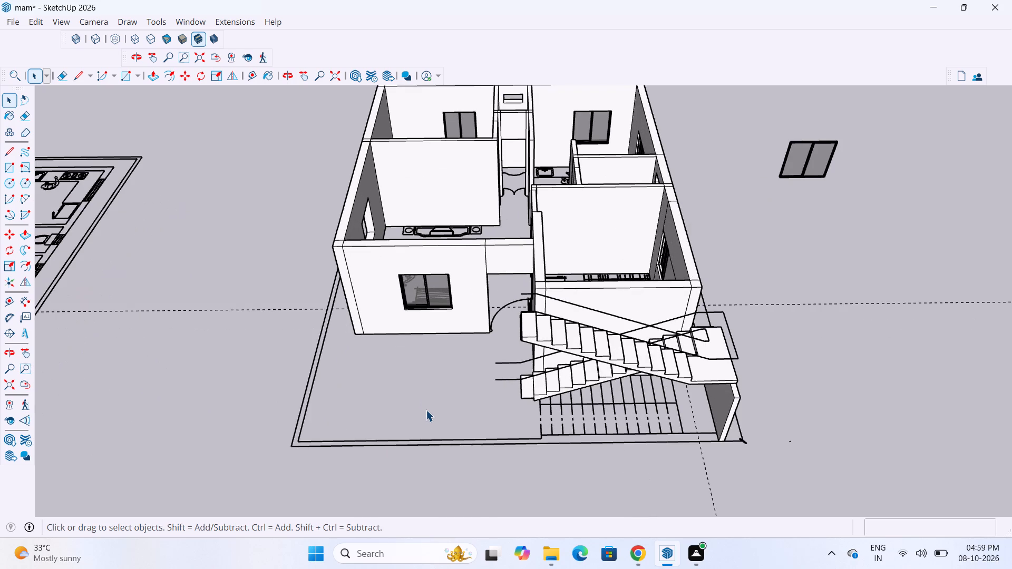
scroll(440, 405, "down", 10)
scroll(463, 375, "up", 8)
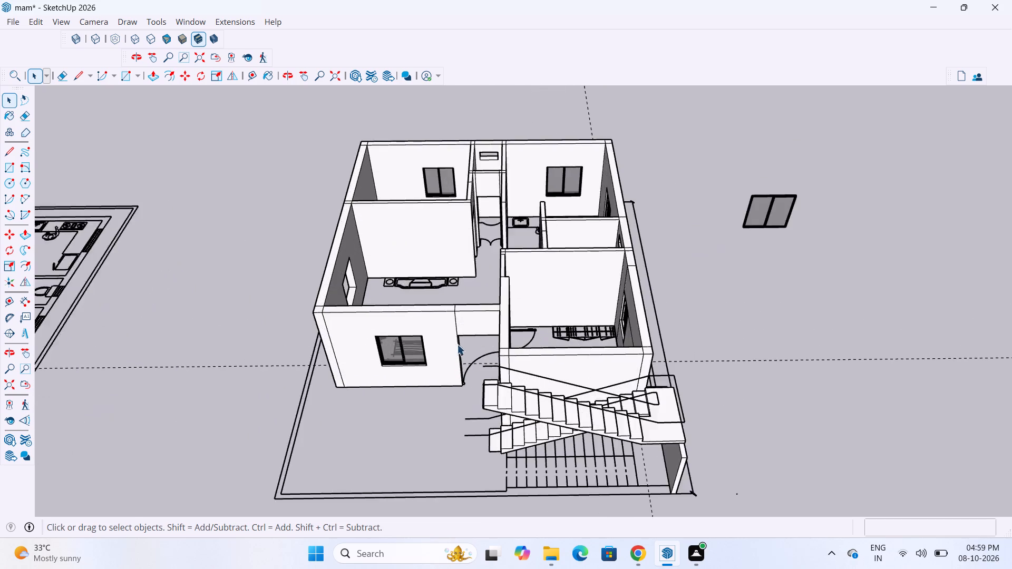
scroll(458, 345, "down", 6)
middle_click_drag(492, 358, 495, 410)
scroll(447, 188, "up", 10)
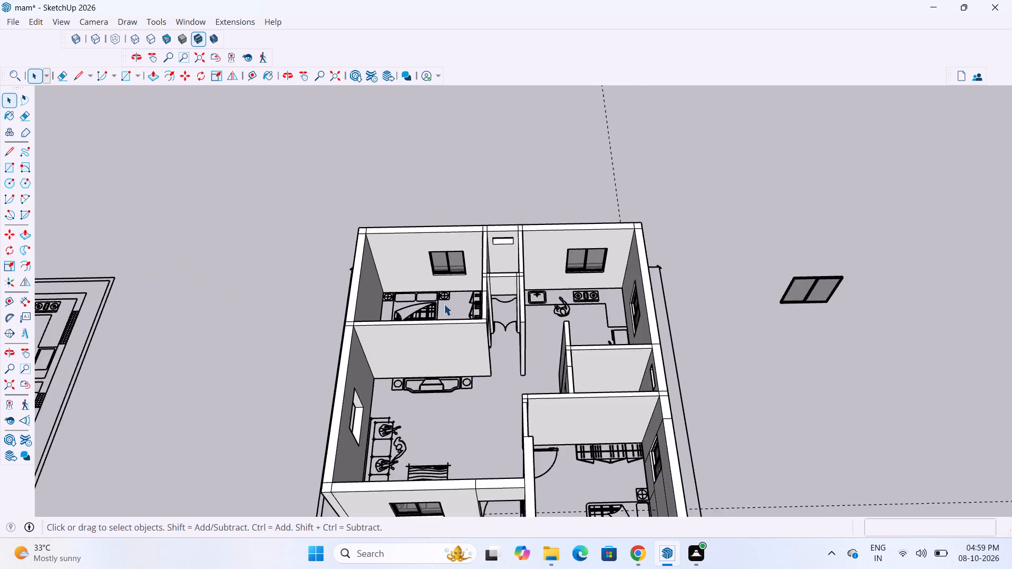
scroll(444, 304, "up", 2)
scroll(459, 263, "down", 10)
middle_click_drag(471, 303, 419, 286)
scroll(419, 286, "down", 1)
scroll(432, 326, "up", 5)
scroll(565, 230, "down", 8)
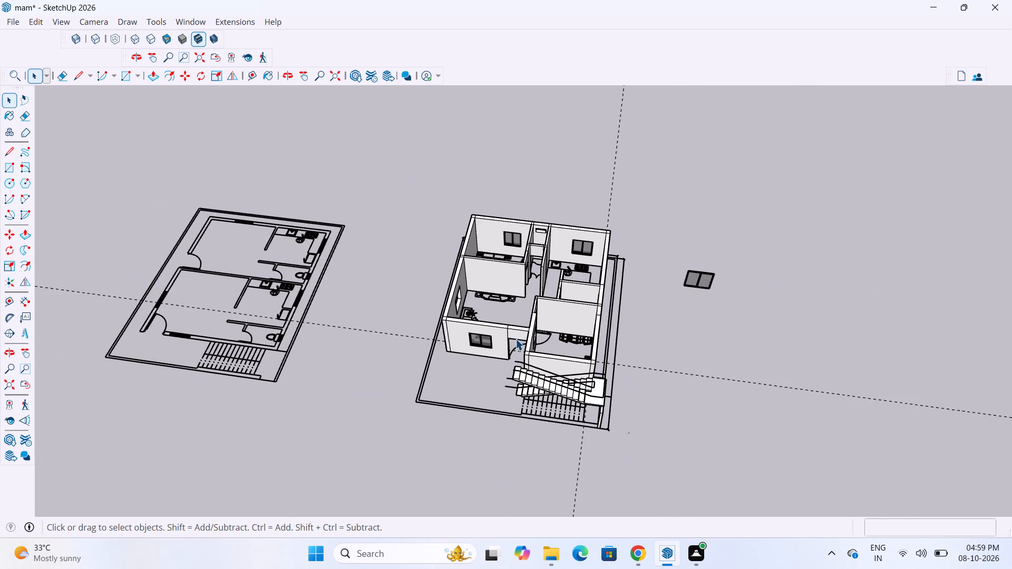
scroll(479, 370, "up", 6)
scroll(498, 329, "down", 9)
middle_click_drag(526, 355, 551, 357)
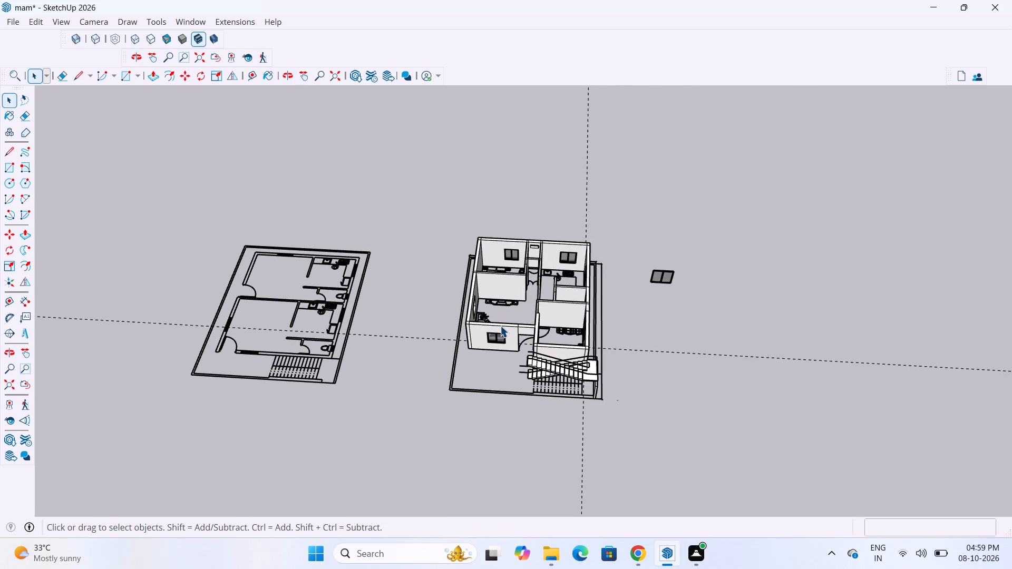
scroll(500, 321, "up", 7)
scroll(476, 352, "down", 4)
scroll(655, 263, "up", 9)
scroll(632, 268, "down", 11)
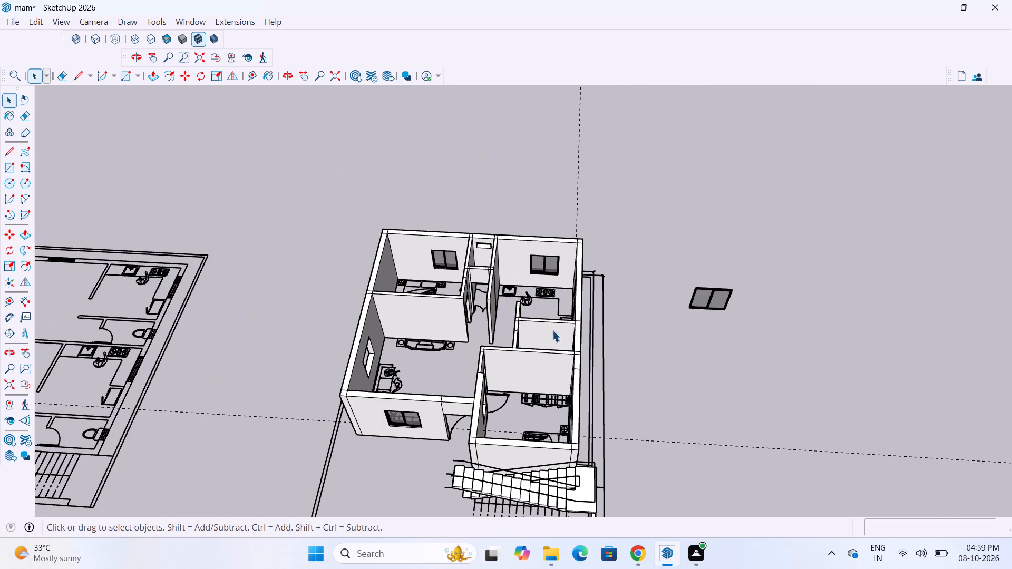
scroll(616, 315, "up", 3)
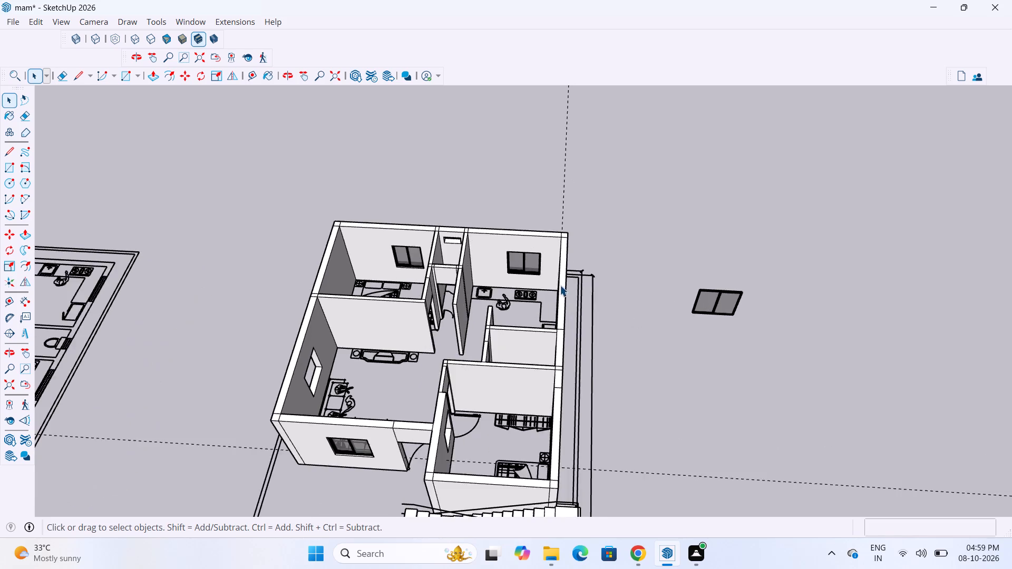
scroll(533, 298, "down", 9)
middle_click_drag(456, 344, 450, 398)
scroll(415, 364, "up", 10)
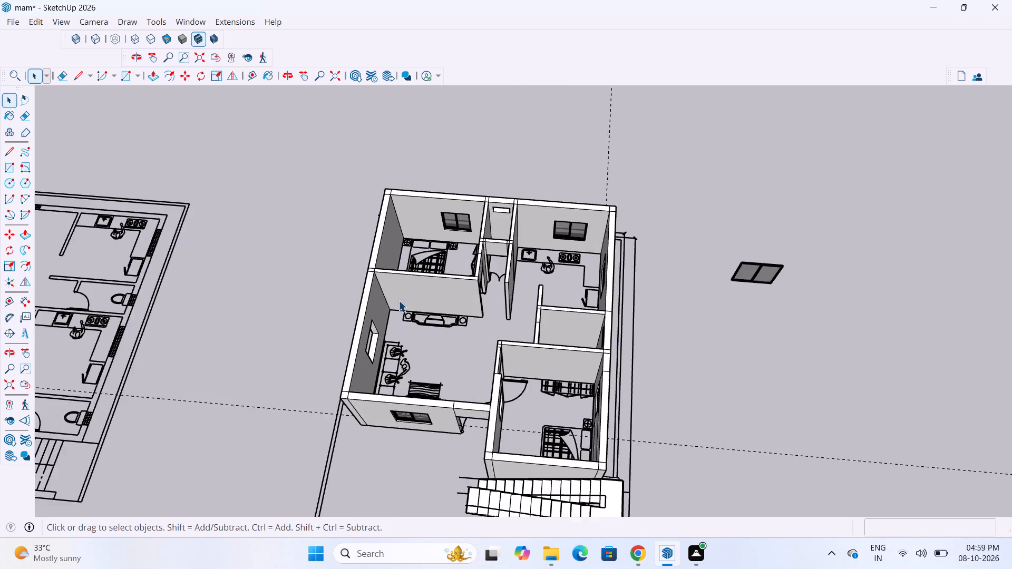
scroll(398, 300, "up", 3)
scroll(384, 295, "down", 5)
middle_click_drag(394, 359, 756, 195)
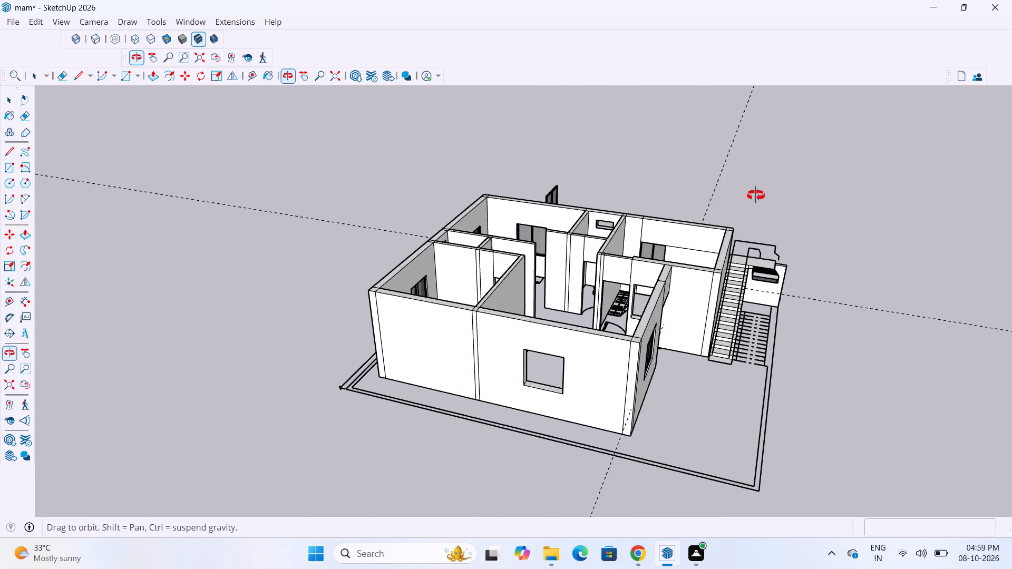
middle_click_drag(756, 195, 381, 338)
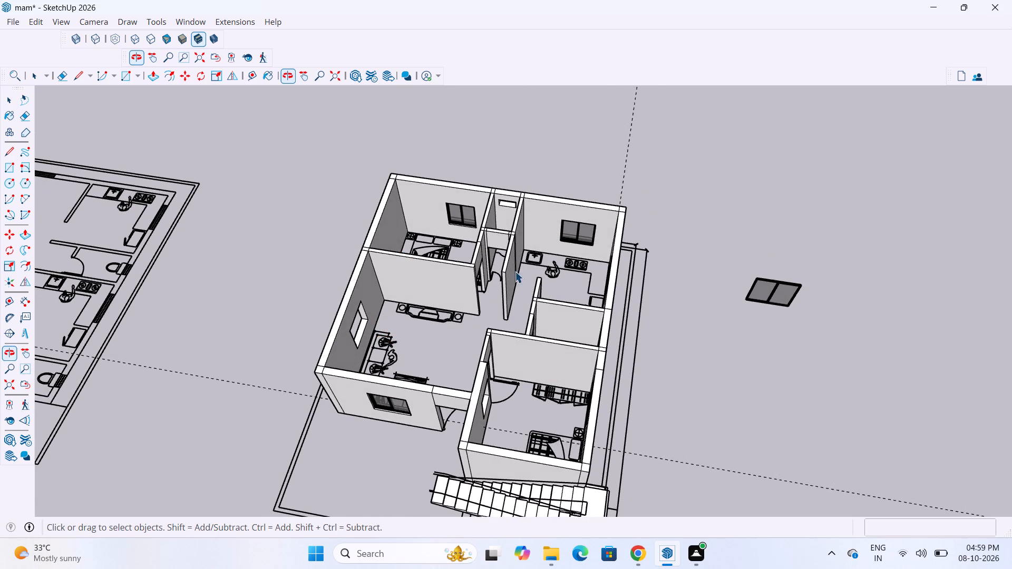
scroll(556, 290, "up", 11)
scroll(548, 276, "down", 4)
scroll(511, 266, "up", 2)
scroll(494, 253, "down", 6)
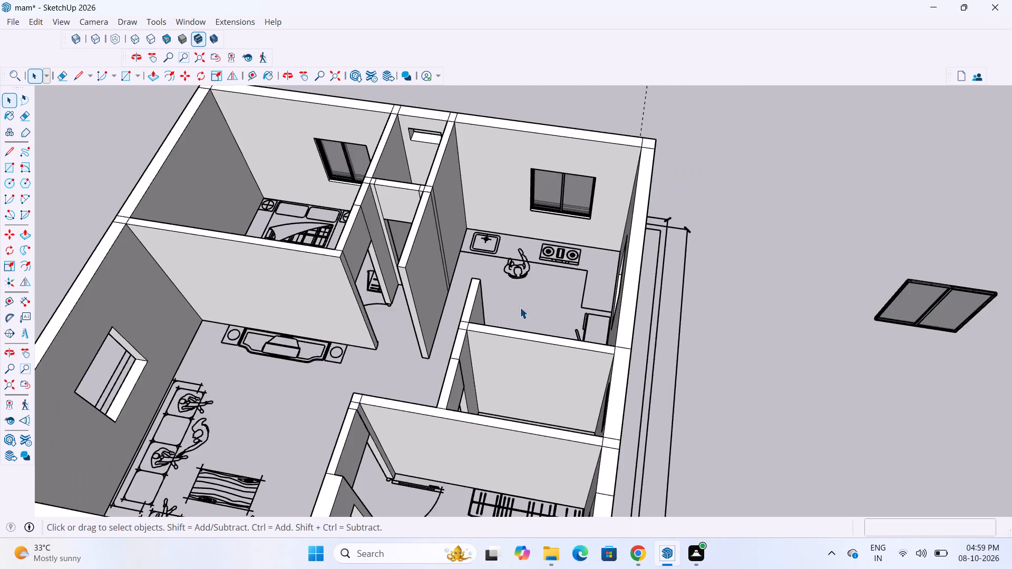
scroll(520, 307, "down", 7)
scroll(705, 348, "up", 2)
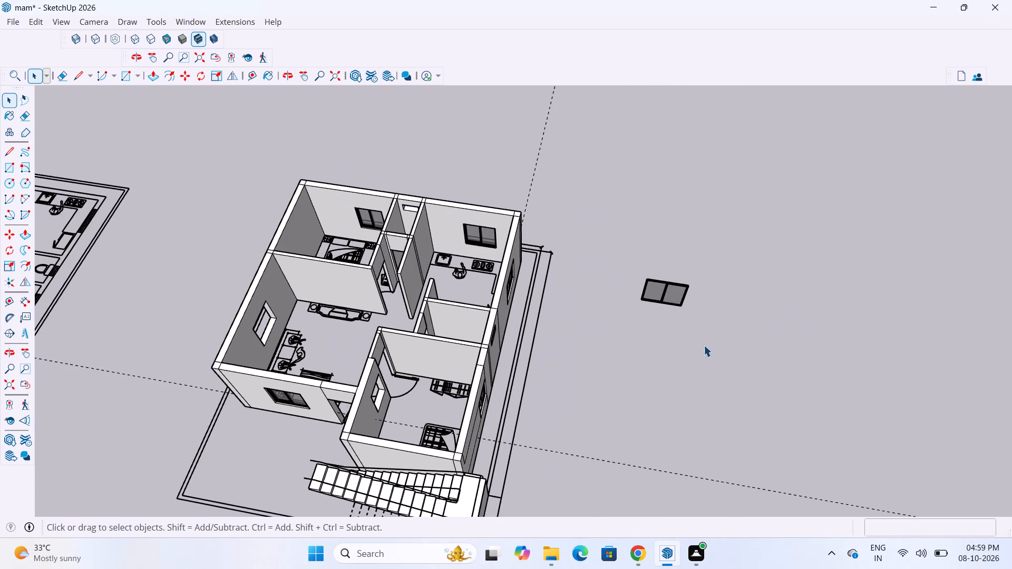
Delete all the dashed guide lines in the model.
left_click(40, 17)
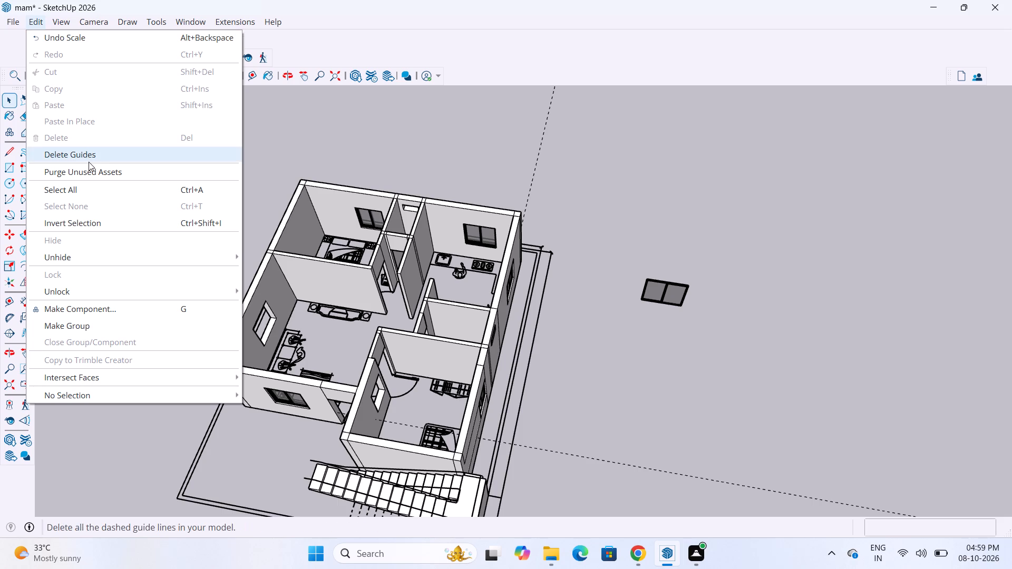
left_click(93, 160)
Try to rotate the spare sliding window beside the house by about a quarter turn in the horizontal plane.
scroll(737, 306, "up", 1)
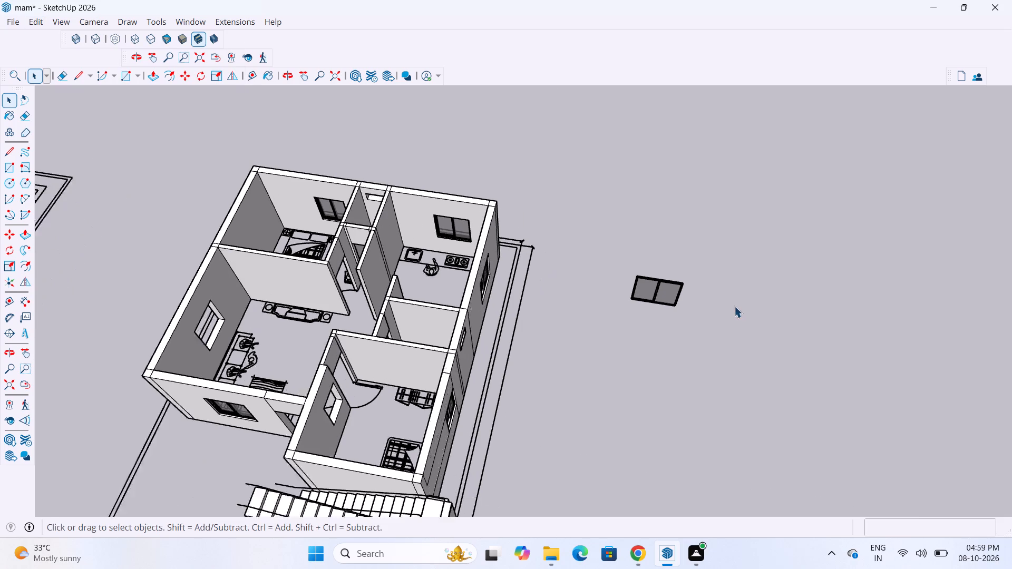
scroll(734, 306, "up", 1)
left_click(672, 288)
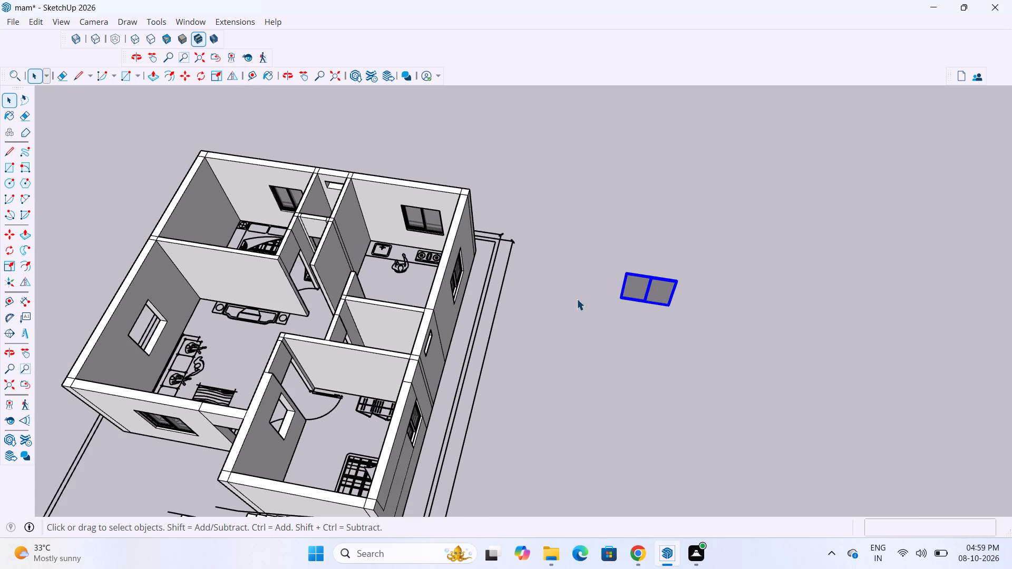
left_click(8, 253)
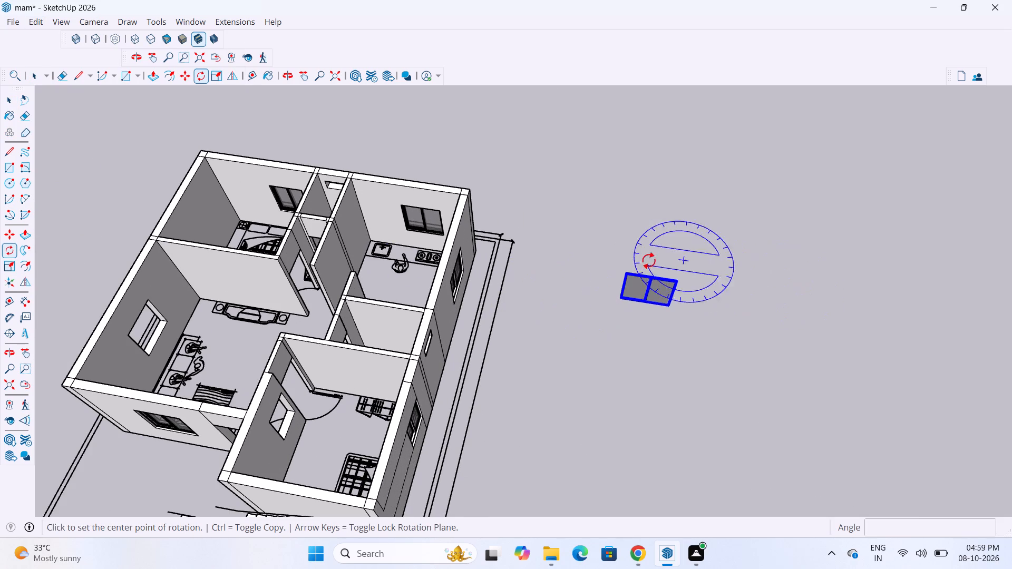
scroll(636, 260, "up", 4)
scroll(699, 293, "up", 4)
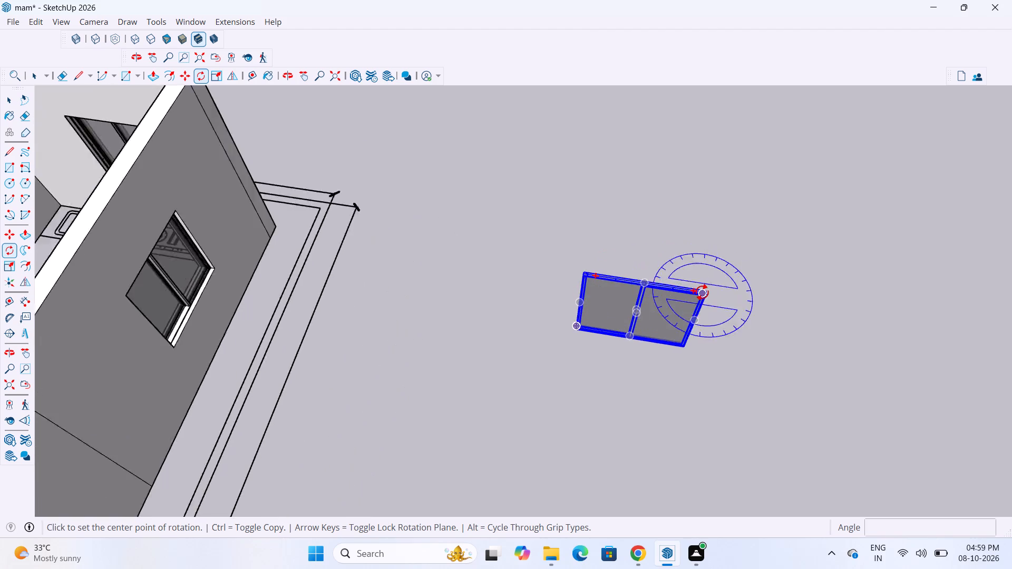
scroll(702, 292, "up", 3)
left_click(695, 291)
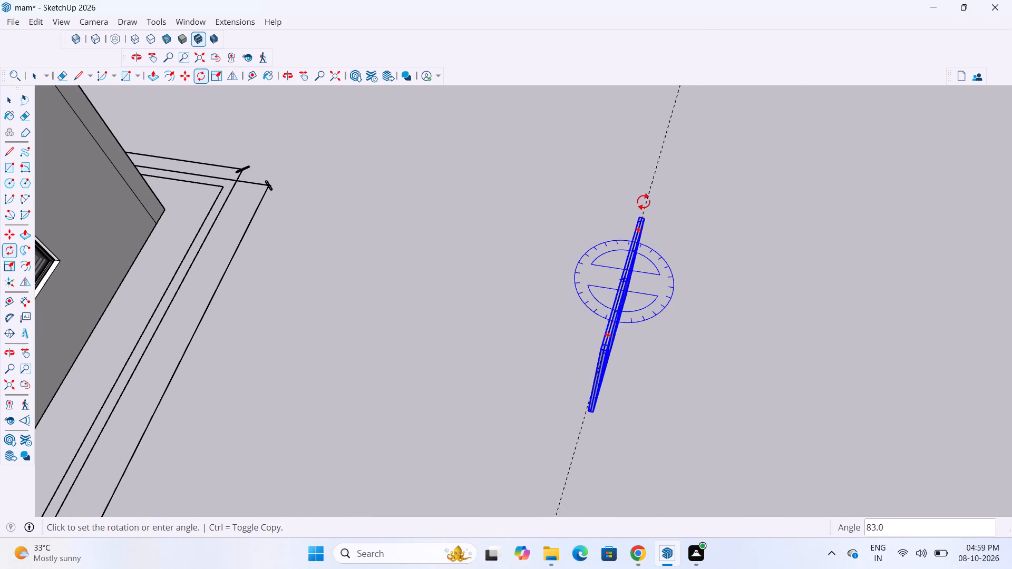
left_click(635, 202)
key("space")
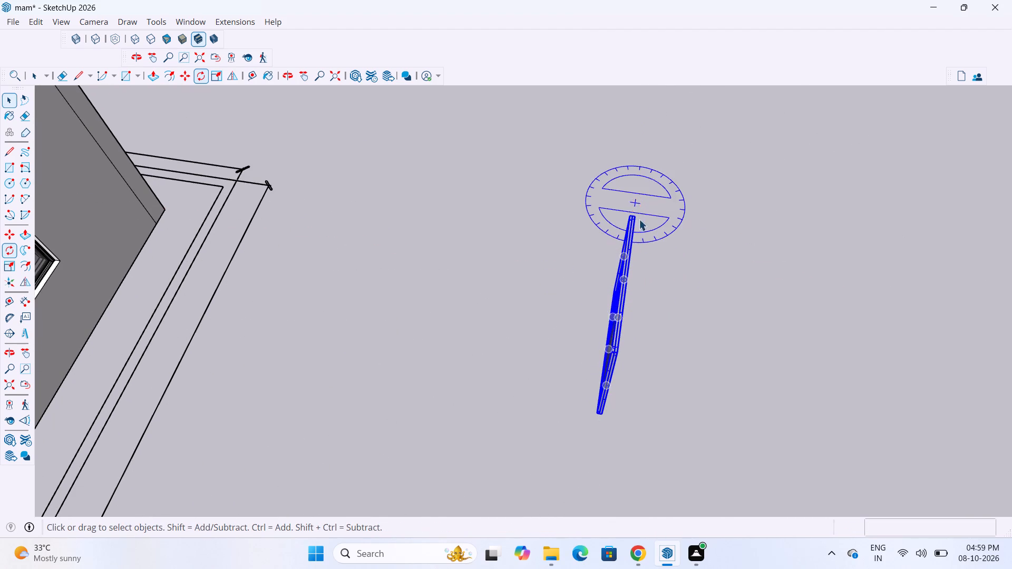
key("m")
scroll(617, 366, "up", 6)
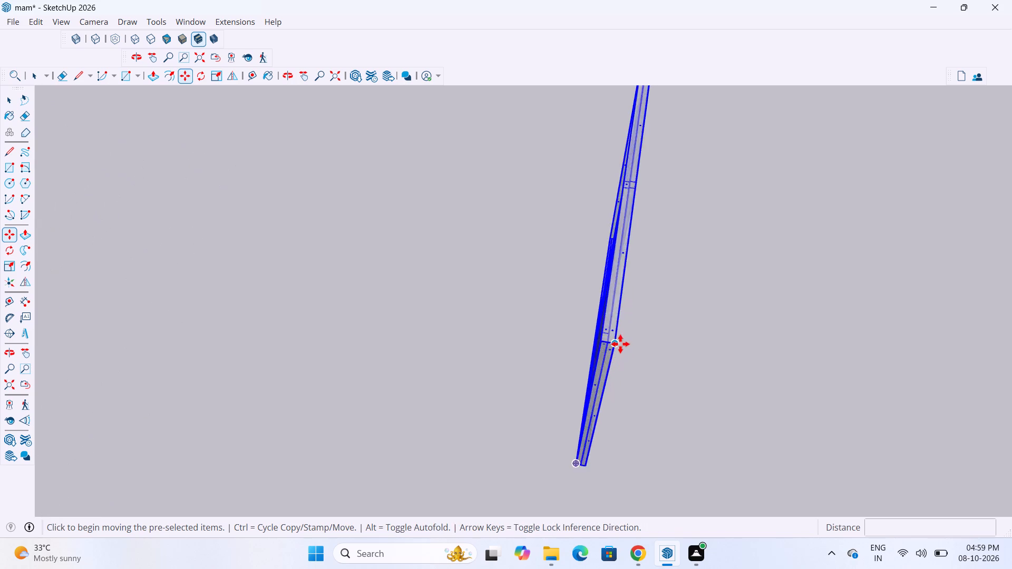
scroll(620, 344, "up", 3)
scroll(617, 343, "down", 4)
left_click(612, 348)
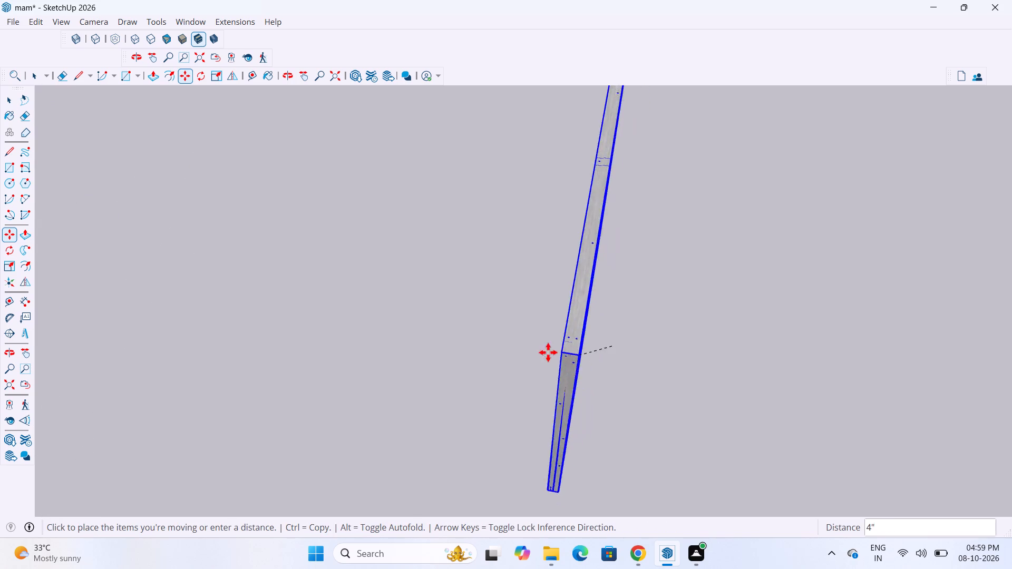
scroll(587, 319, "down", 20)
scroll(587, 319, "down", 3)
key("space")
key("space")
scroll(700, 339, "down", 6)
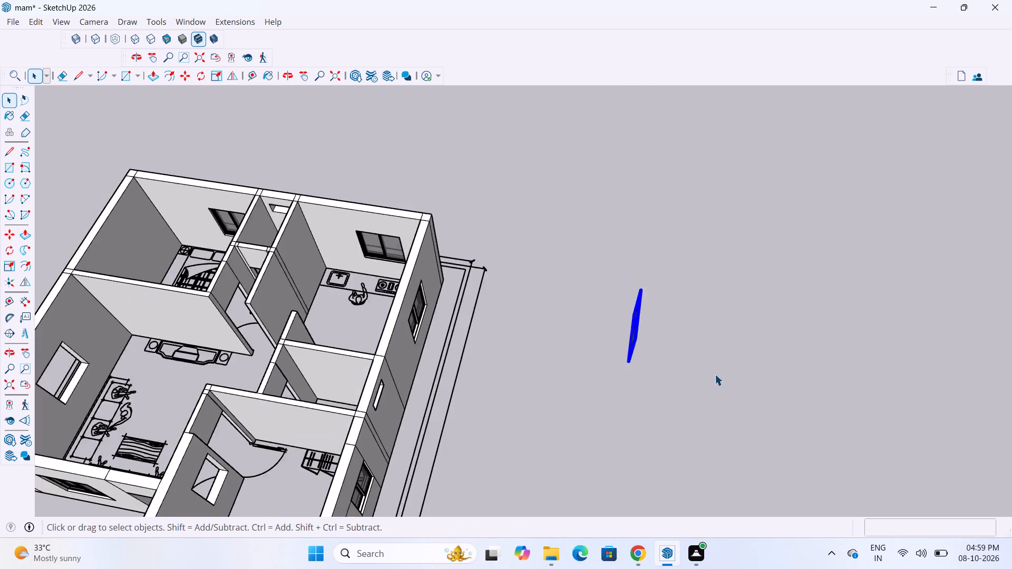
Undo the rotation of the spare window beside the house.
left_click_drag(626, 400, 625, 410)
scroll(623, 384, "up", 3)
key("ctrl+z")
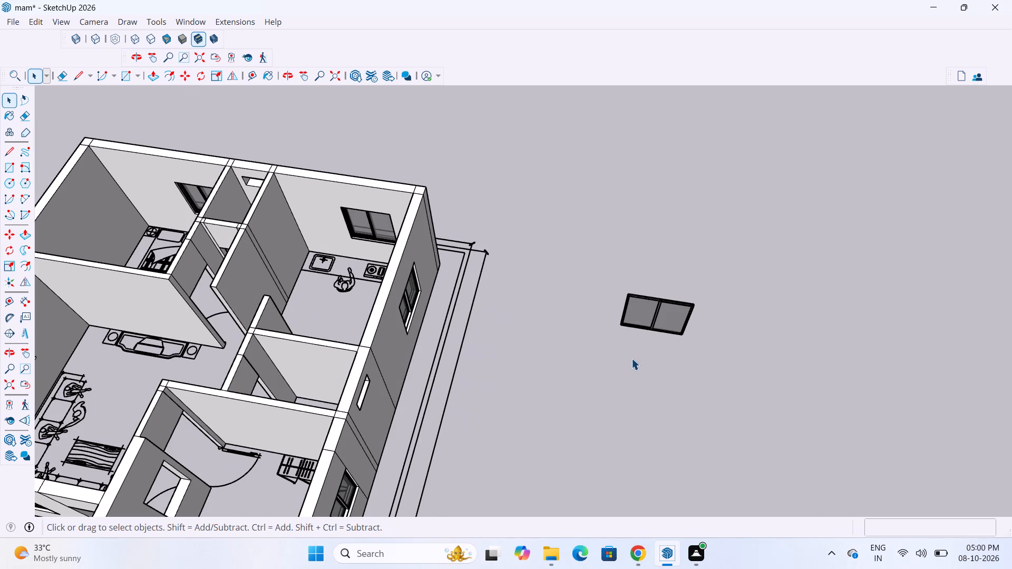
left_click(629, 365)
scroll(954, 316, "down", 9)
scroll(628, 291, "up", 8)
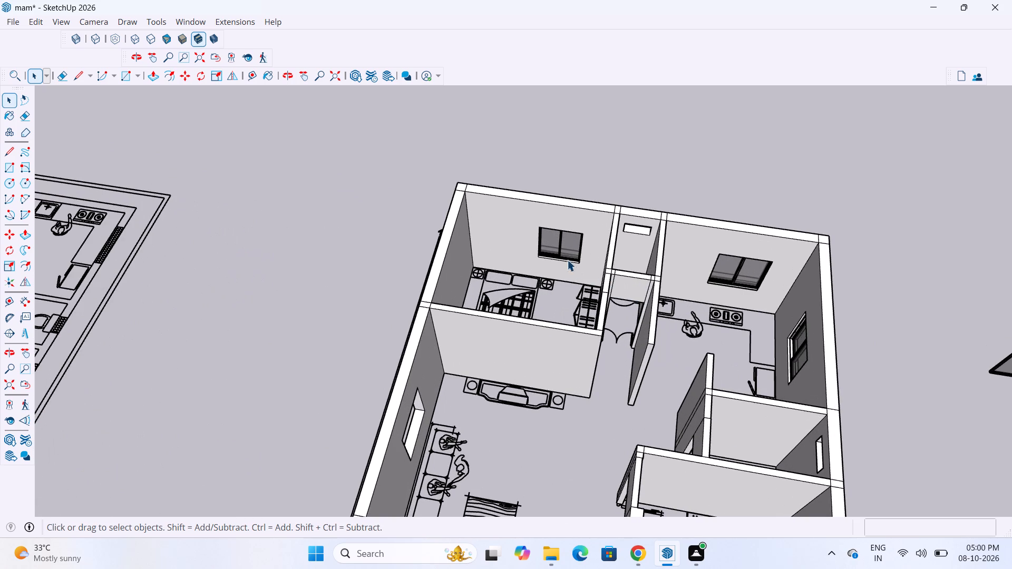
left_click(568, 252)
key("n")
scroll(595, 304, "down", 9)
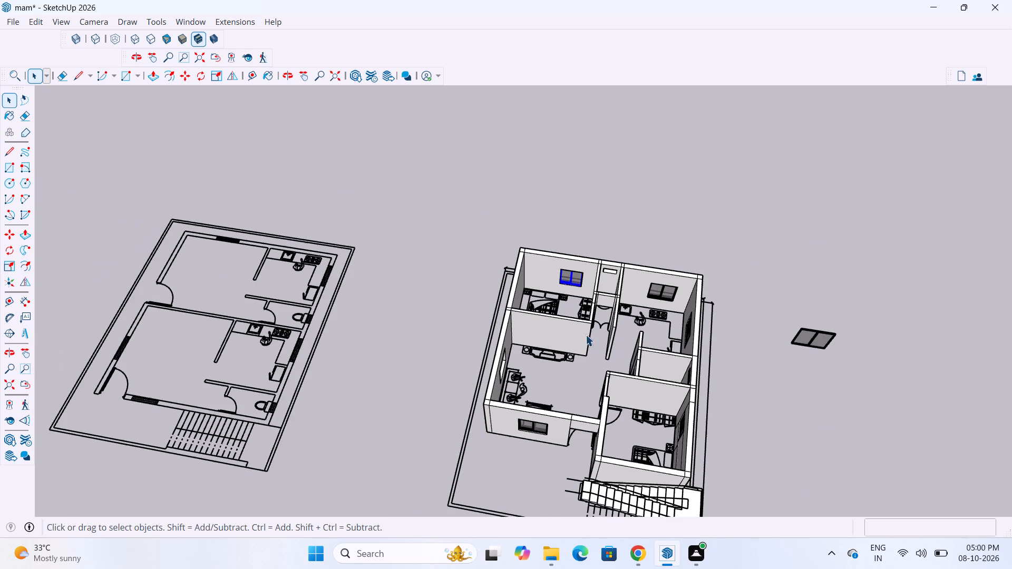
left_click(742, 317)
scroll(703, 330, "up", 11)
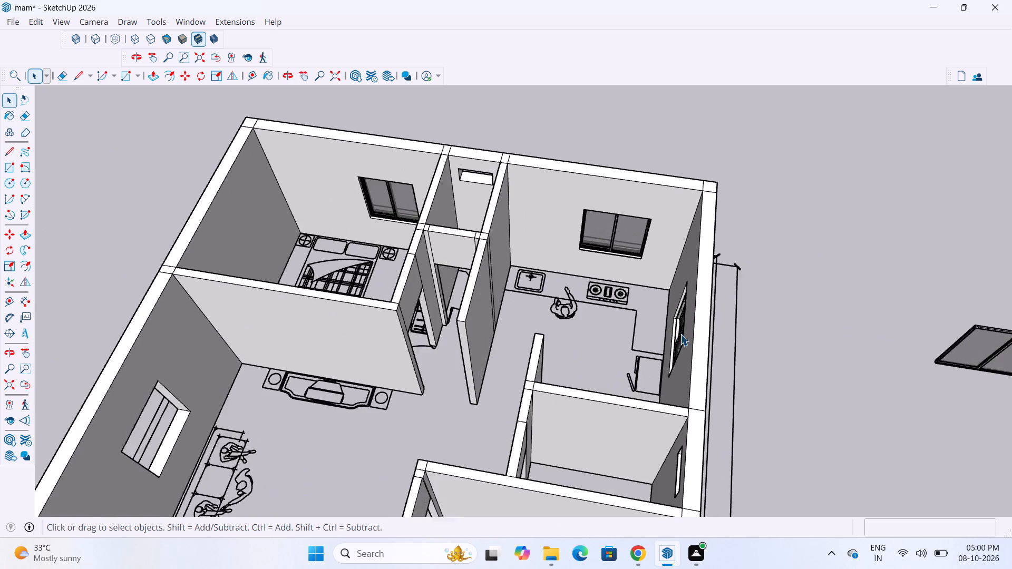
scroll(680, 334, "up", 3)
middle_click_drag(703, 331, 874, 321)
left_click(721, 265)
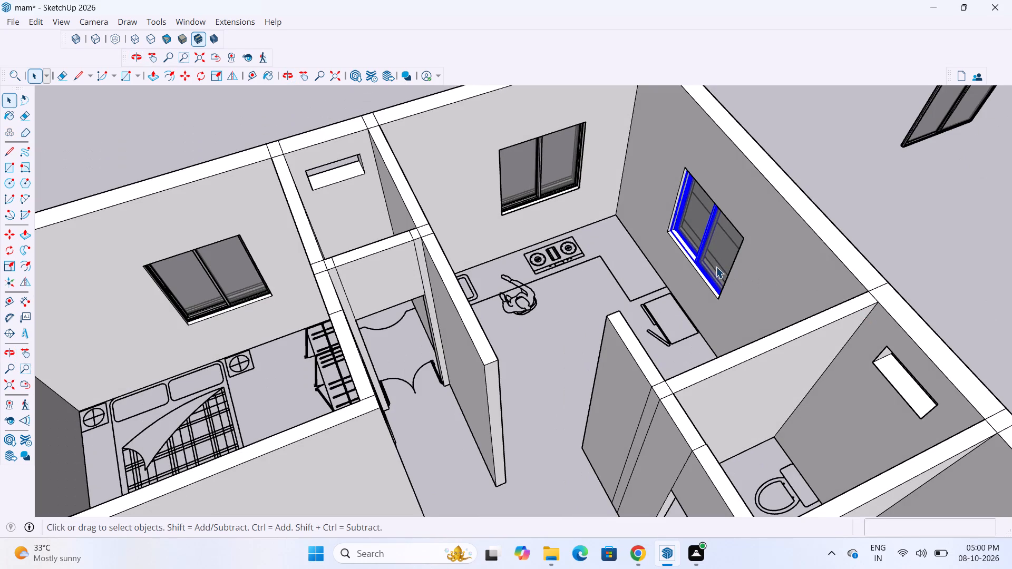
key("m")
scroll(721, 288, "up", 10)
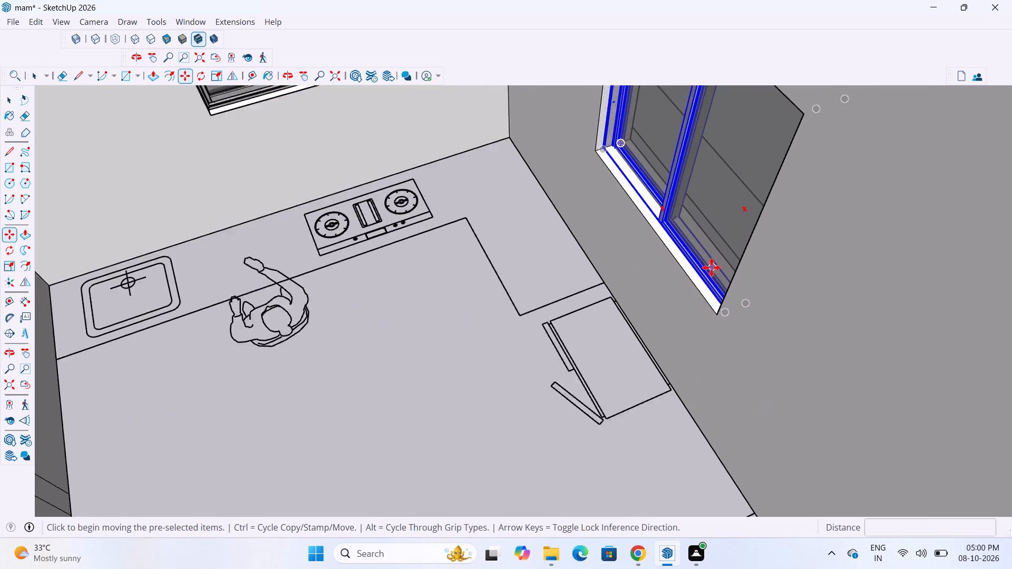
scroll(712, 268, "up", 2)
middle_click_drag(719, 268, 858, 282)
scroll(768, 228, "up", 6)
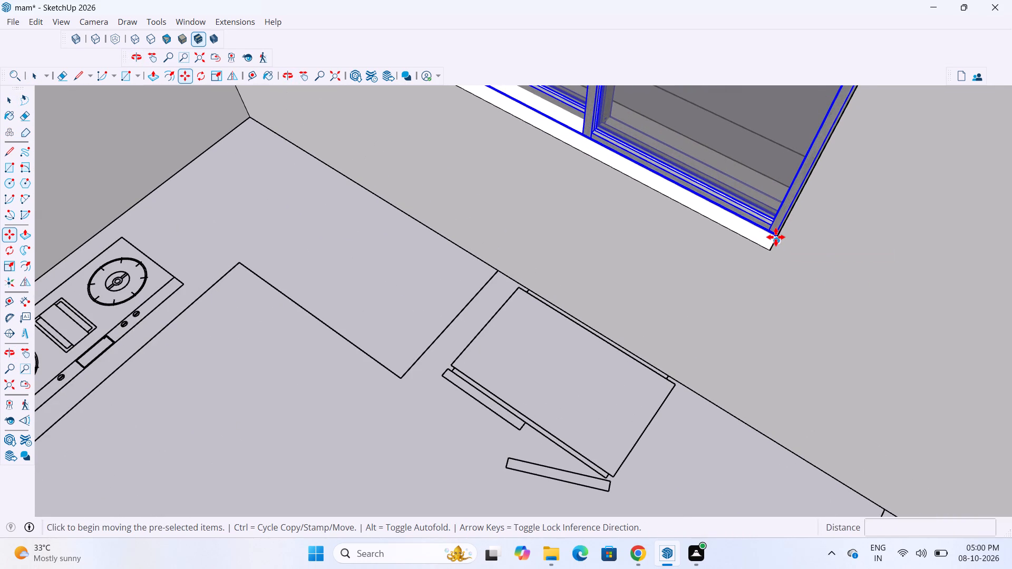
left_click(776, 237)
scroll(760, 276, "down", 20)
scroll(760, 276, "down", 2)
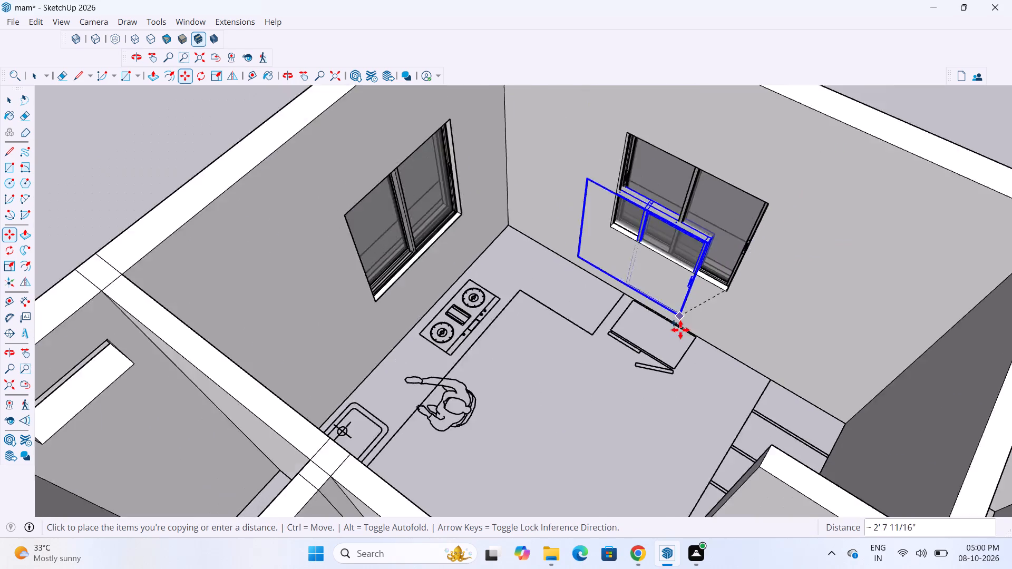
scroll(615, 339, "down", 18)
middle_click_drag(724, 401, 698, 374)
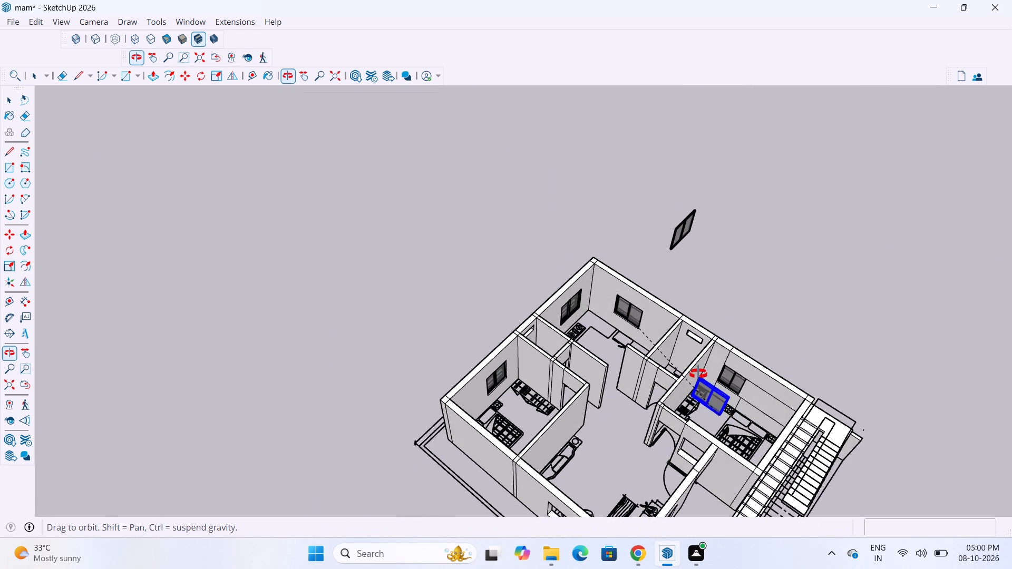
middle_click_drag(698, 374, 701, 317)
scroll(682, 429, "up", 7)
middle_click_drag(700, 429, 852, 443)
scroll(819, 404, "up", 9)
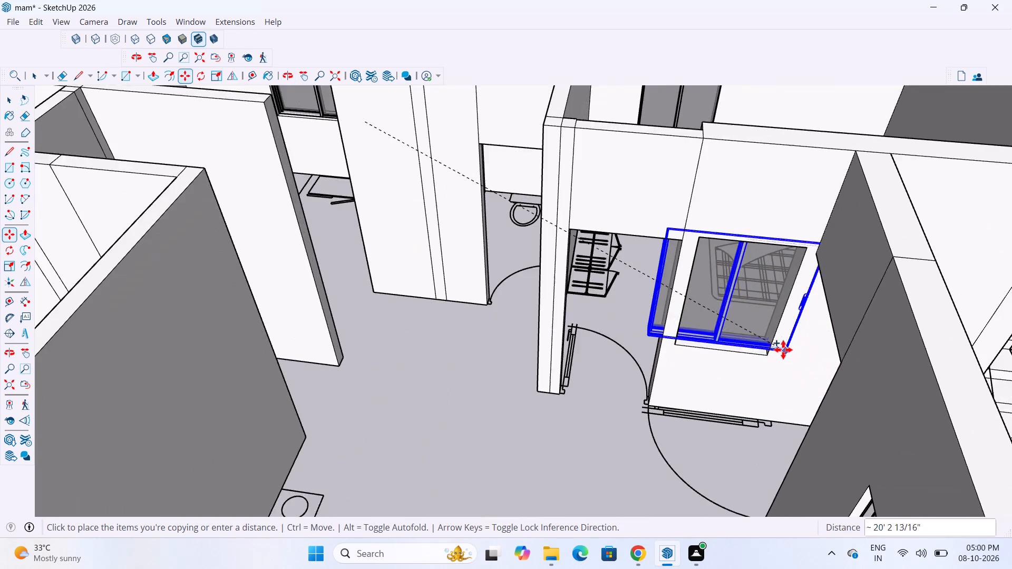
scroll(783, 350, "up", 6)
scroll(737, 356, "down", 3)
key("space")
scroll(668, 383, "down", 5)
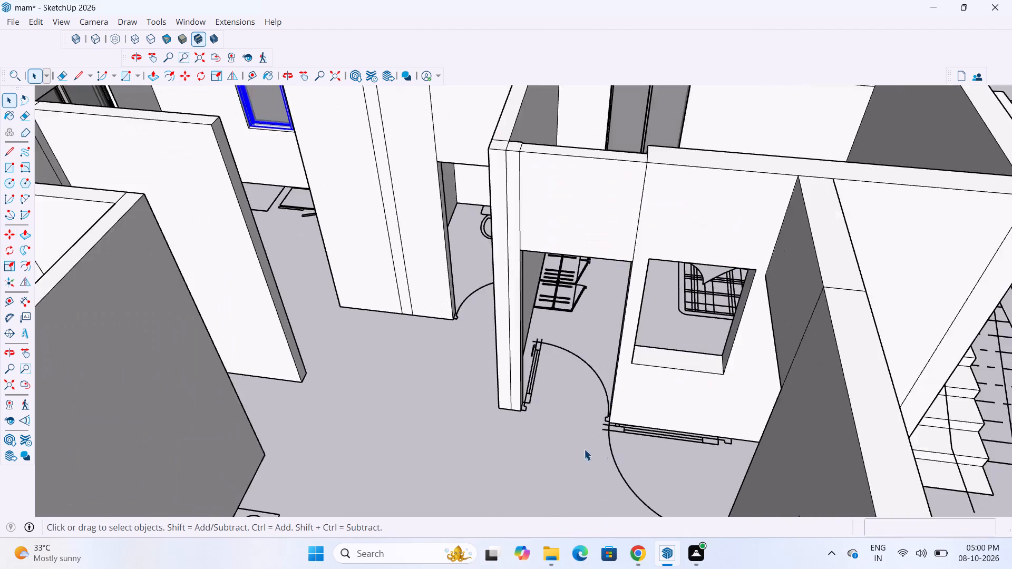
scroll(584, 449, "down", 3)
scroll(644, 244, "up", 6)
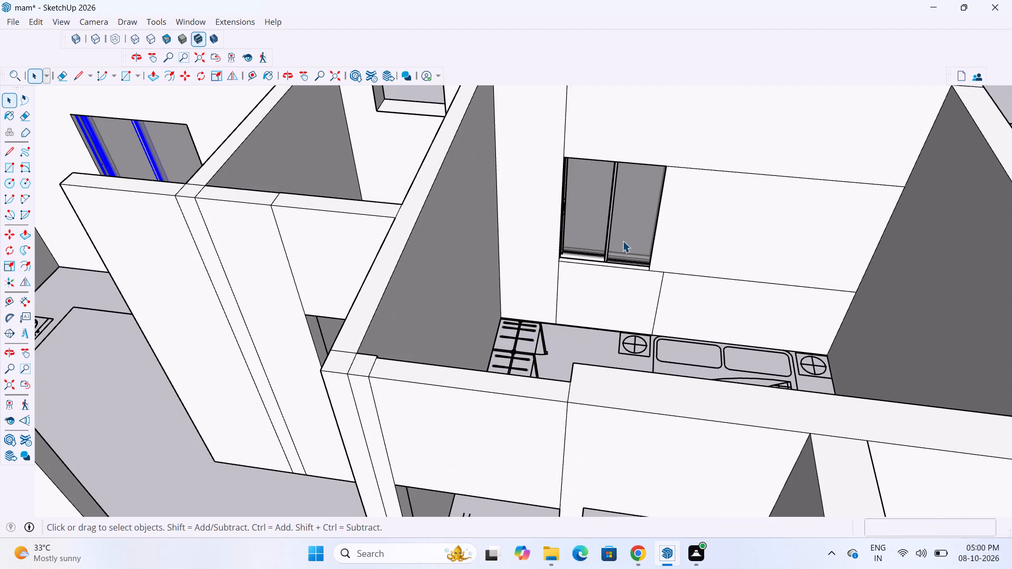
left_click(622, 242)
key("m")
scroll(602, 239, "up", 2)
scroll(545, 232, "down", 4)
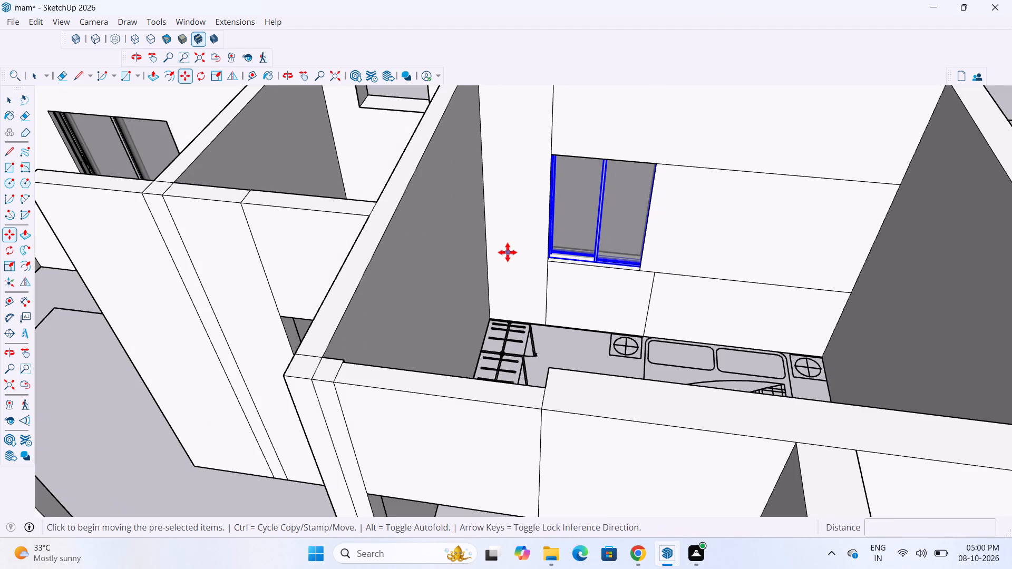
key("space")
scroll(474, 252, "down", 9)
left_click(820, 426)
Place a guide line 4" in from the sill edge of the empty window opening beside the bedroom doorway.
scroll(450, 358, "up", 5)
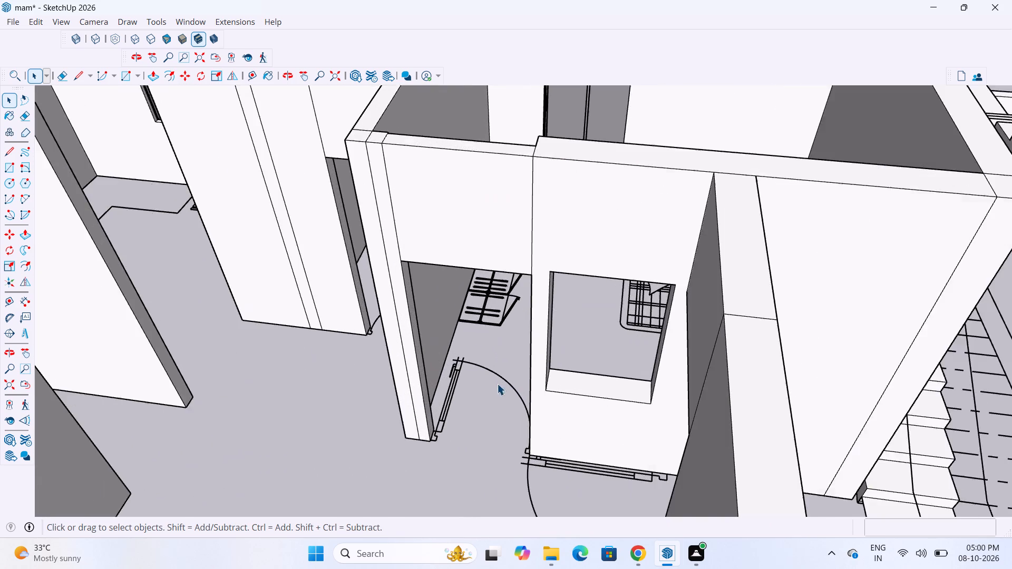
scroll(497, 384, "up", 5)
key("t")
scroll(558, 396, "up", 4)
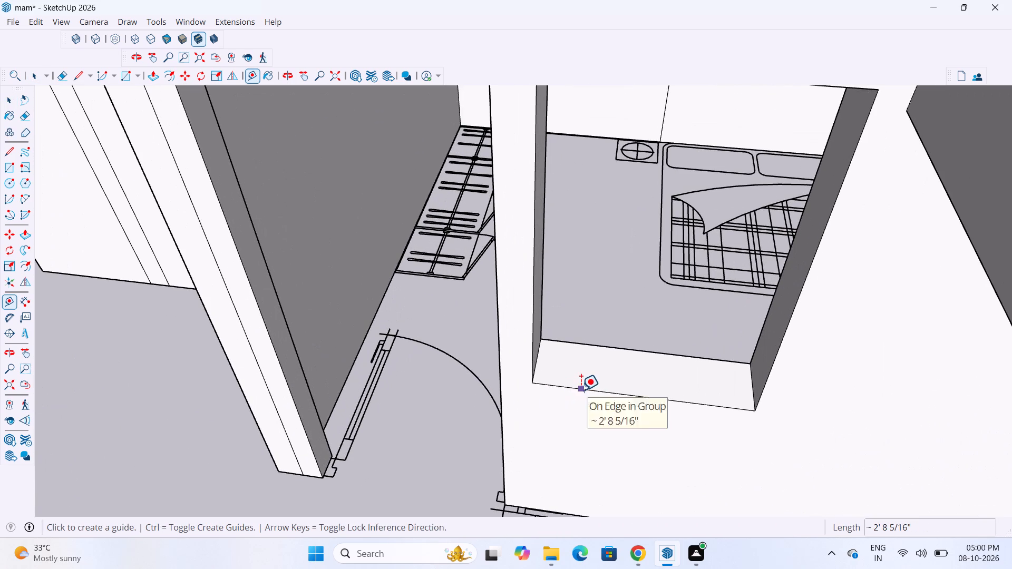
left_click(581, 390)
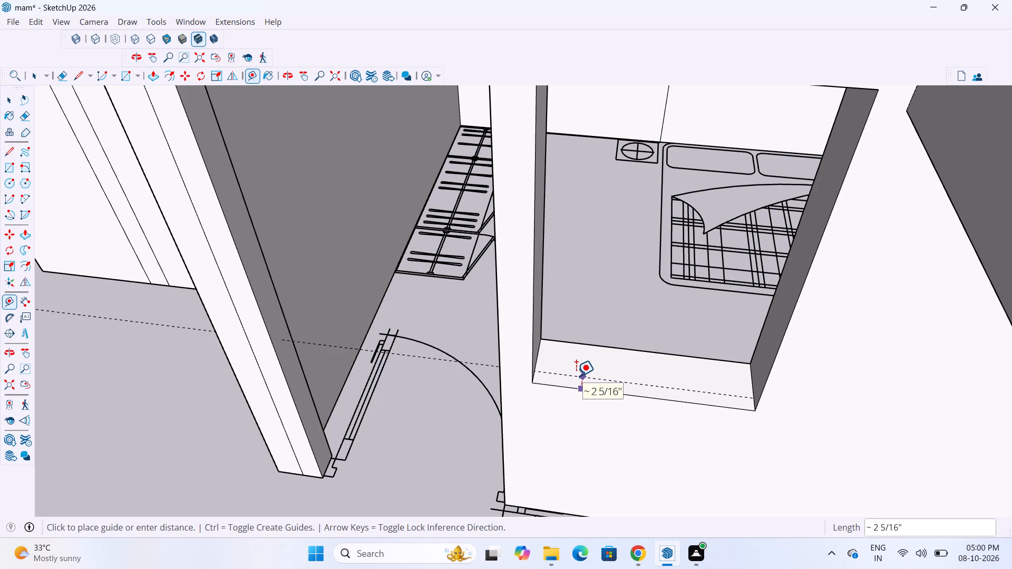
type("4\"")
key("Return")
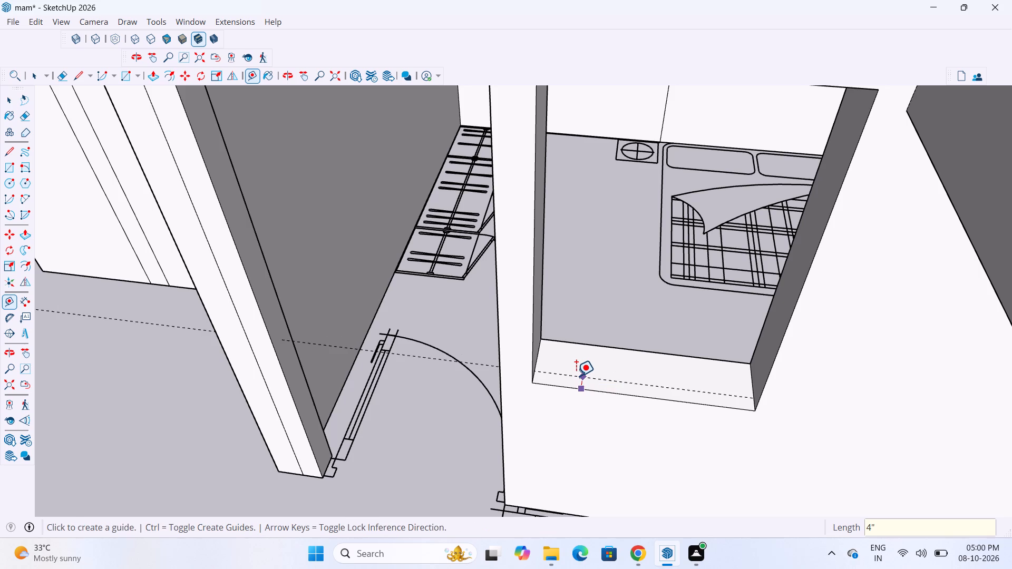
Copy the bedroom's outer-wall sliding window into the opening beside the bedroom doorway, setting its lower corner on the guide line.
scroll(408, 476, "down", 11)
middle_click_drag(441, 475, 505, 488)
scroll(490, 277, "up", 3)
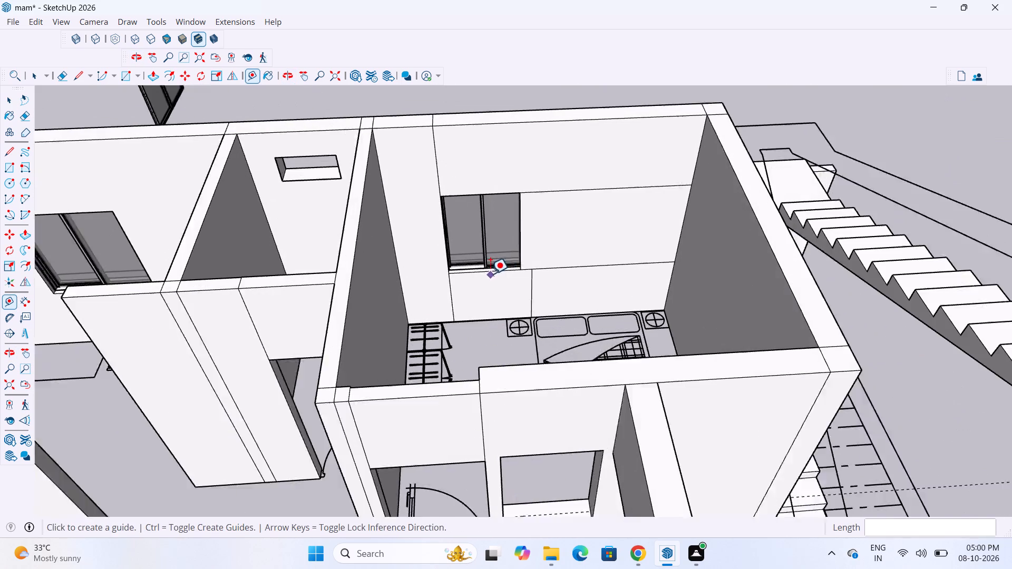
key("space")
left_click(502, 247)
key("m")
scroll(447, 244, "up", 9)
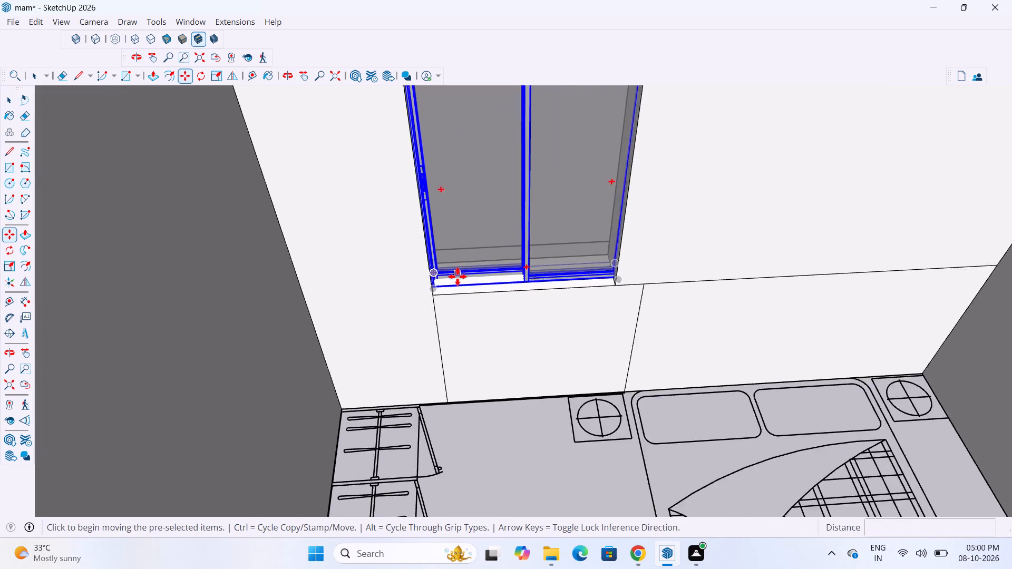
scroll(458, 277, "up", 6)
left_click(408, 298)
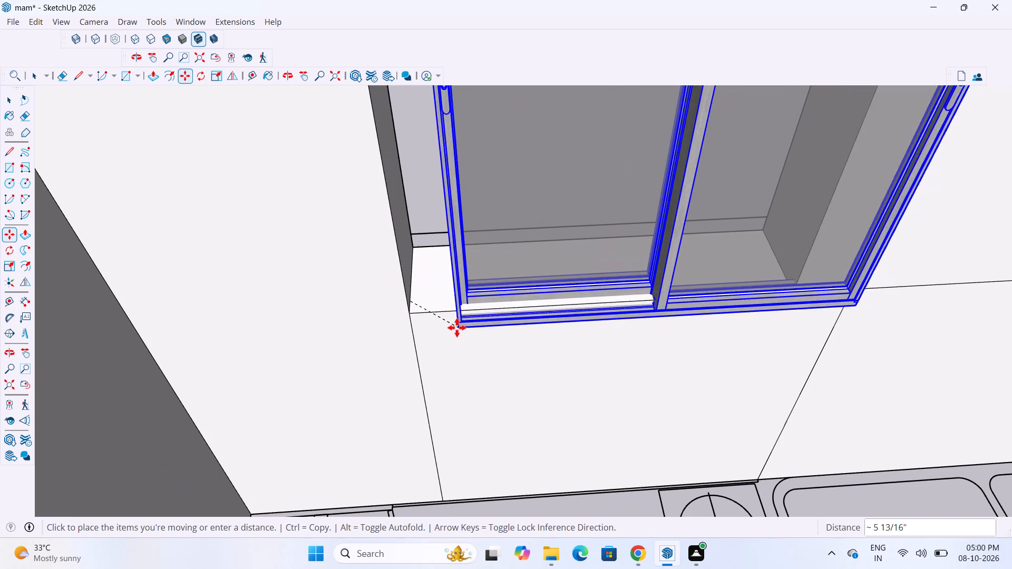
scroll(441, 326, "down", 20)
scroll(441, 326, "down", 10)
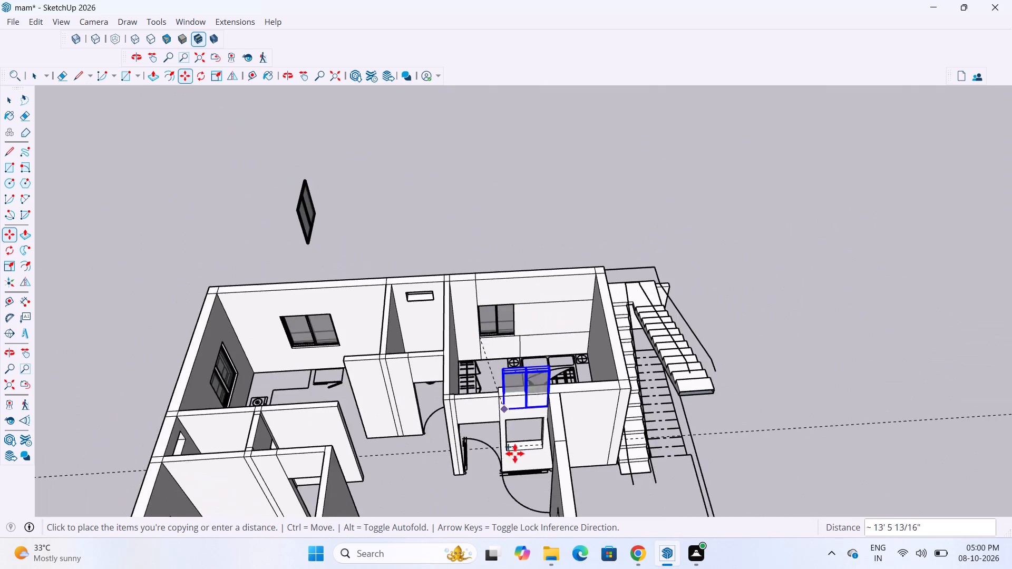
scroll(515, 477, "up", 20)
scroll(515, 477, "up", 8)
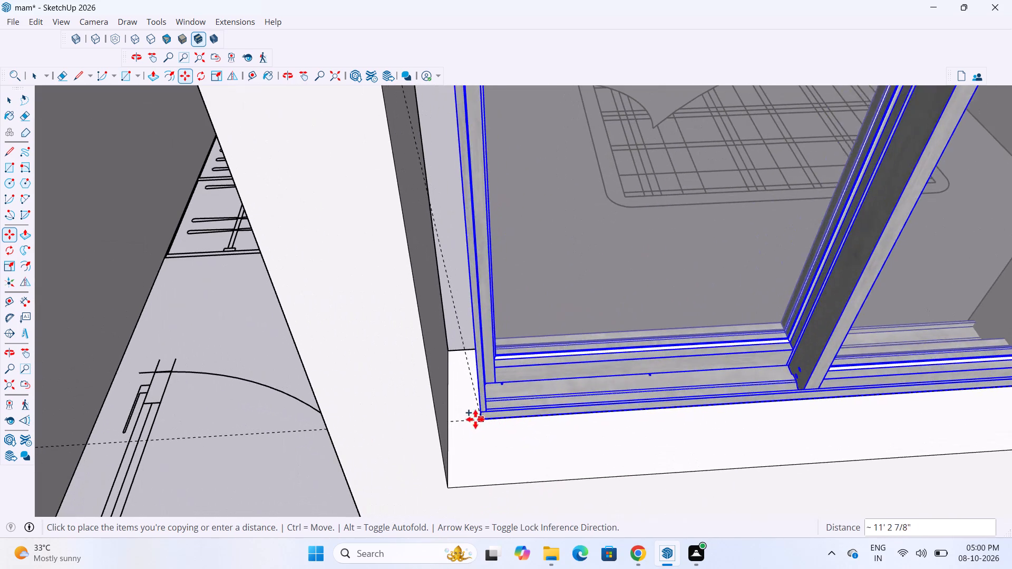
left_click(451, 418)
Scale the copied window's width down so its side away from the bedroom doorway fits within the opening.
scroll(447, 433, "down", 6)
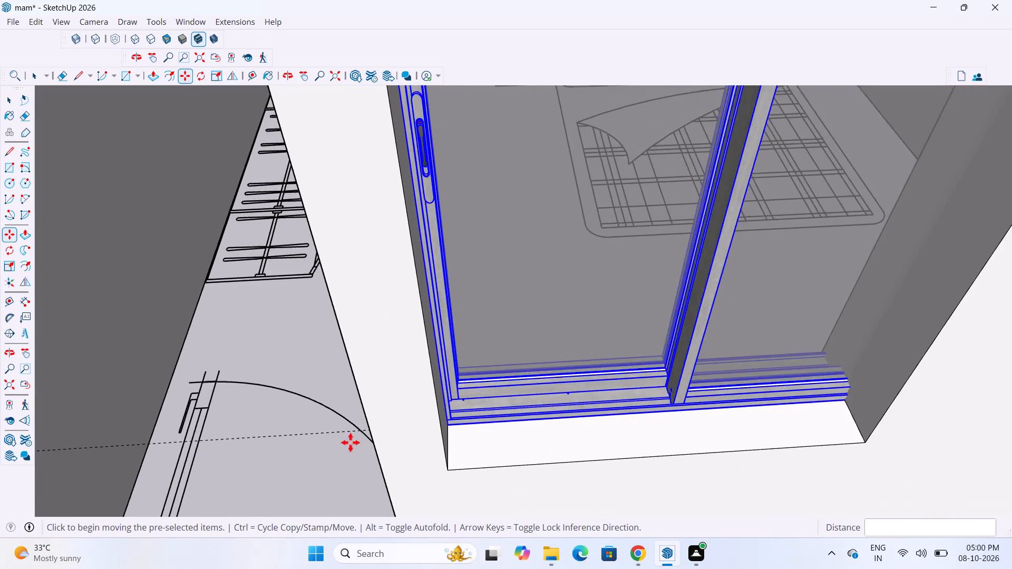
scroll(351, 443, "down", 13)
middle_click_drag(397, 454, 432, 415)
scroll(430, 410, "up", 1)
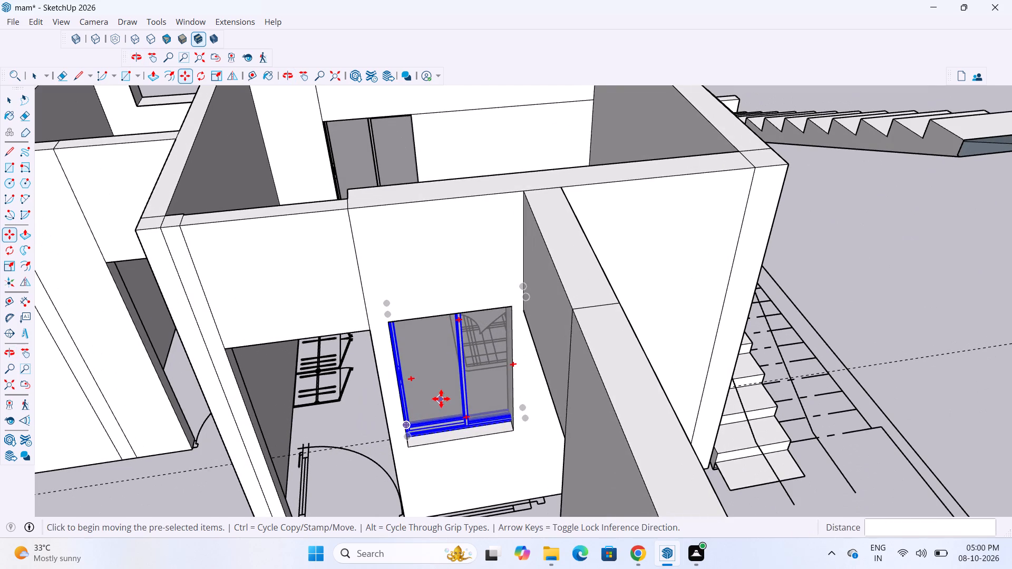
key("s")
scroll(527, 352, "up", 11)
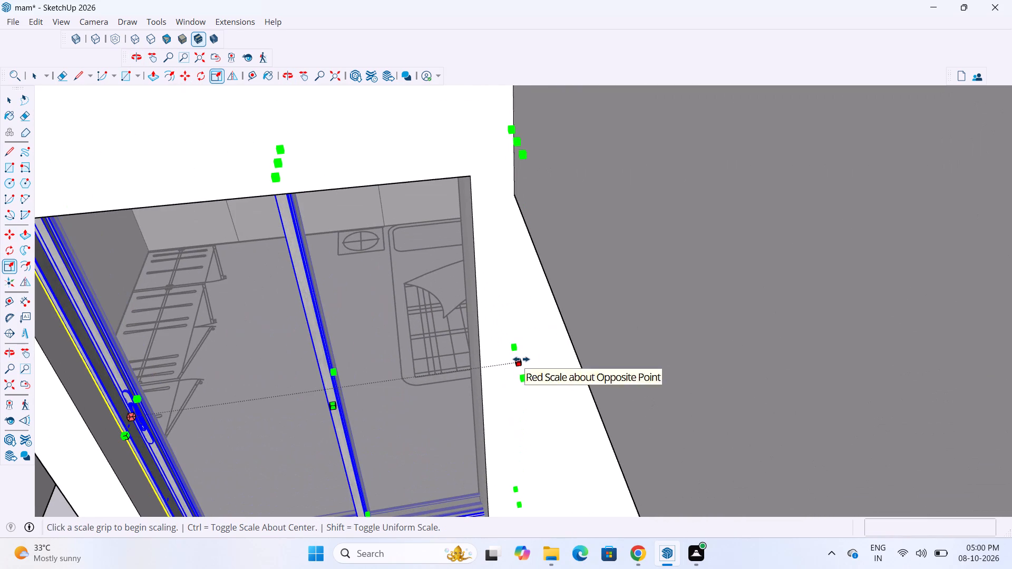
left_click(521, 359)
scroll(474, 362, "up", 7)
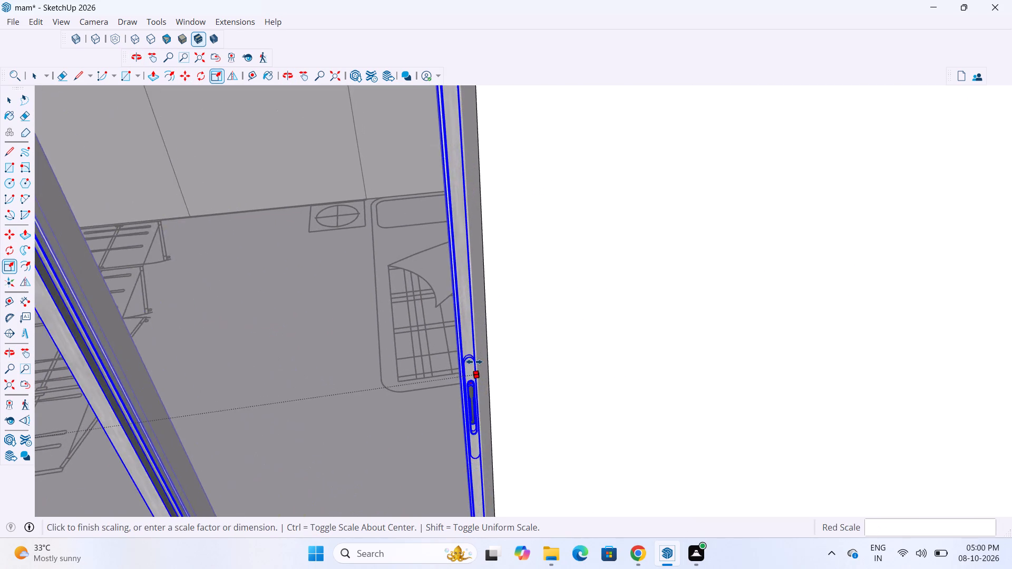
middle_click_drag(480, 357, 500, 337)
left_click(485, 342)
Scale the copied window's height down to meet the top edge of the opening.
scroll(502, 389, "down", 4)
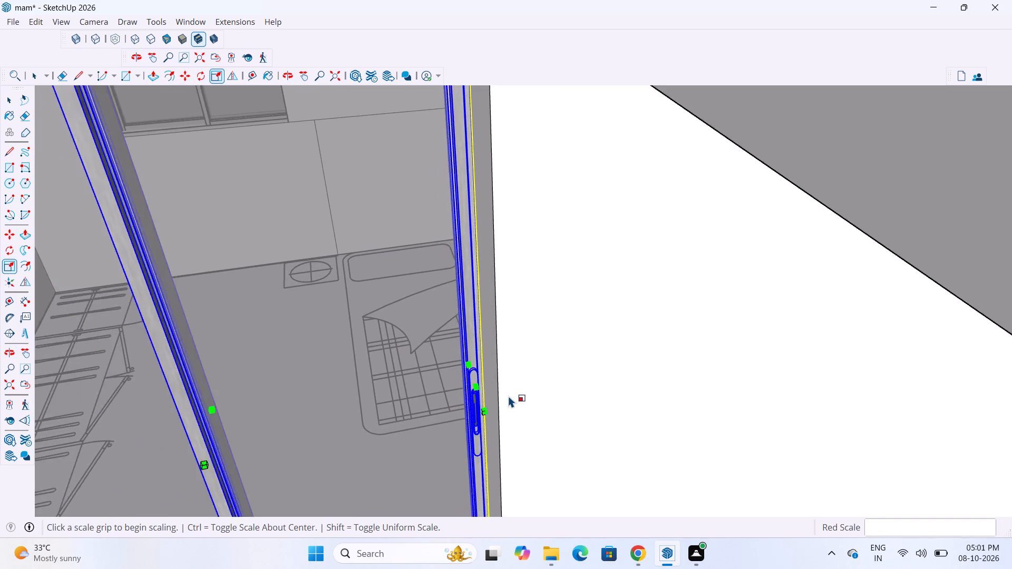
scroll(508, 396, "down", 9)
scroll(358, 257, "up", 3)
left_click(370, 269)
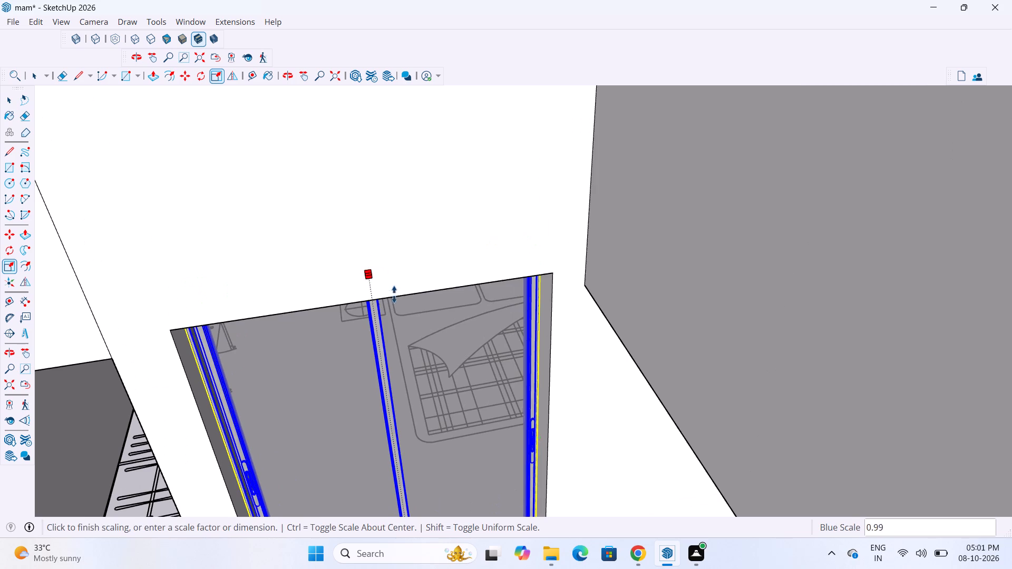
middle_click_drag(397, 316, 423, 181)
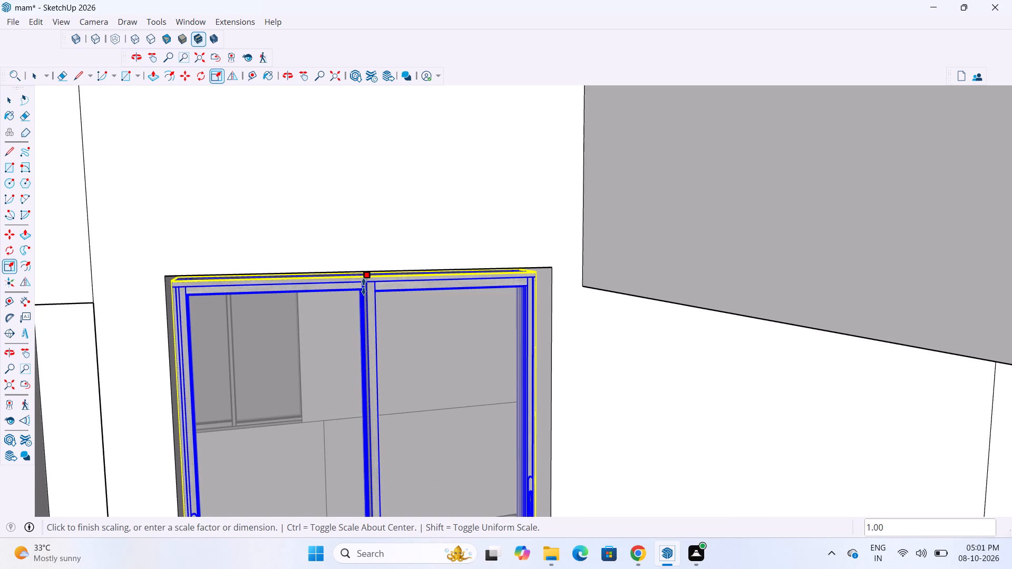
left_click(367, 278)
Scale the copied window's width from its doorway side to meet that edge of the opening.
middle_click_drag(383, 296, 294, 350)
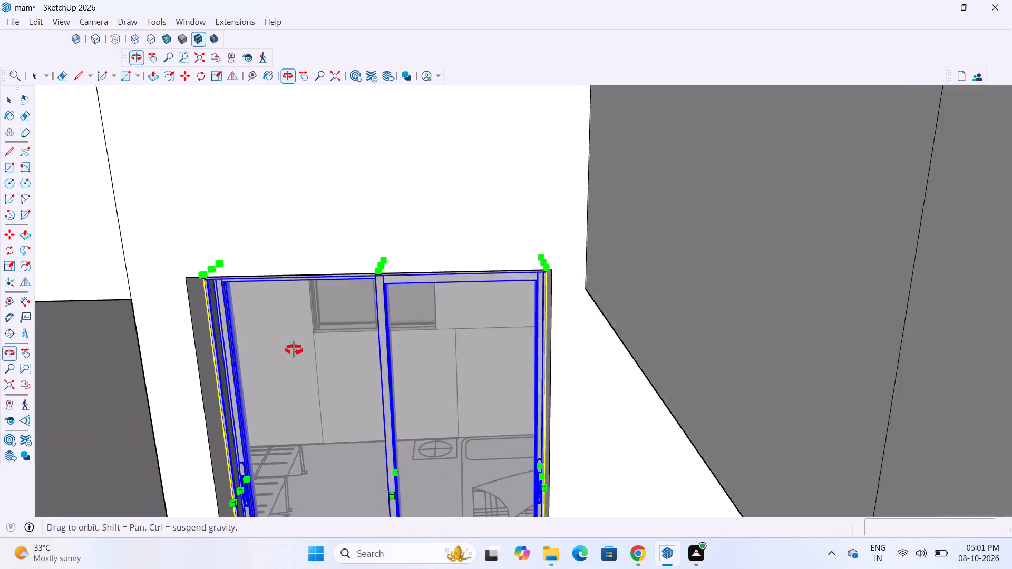
middle_click_drag(294, 350, 291, 351)
left_click(250, 479)
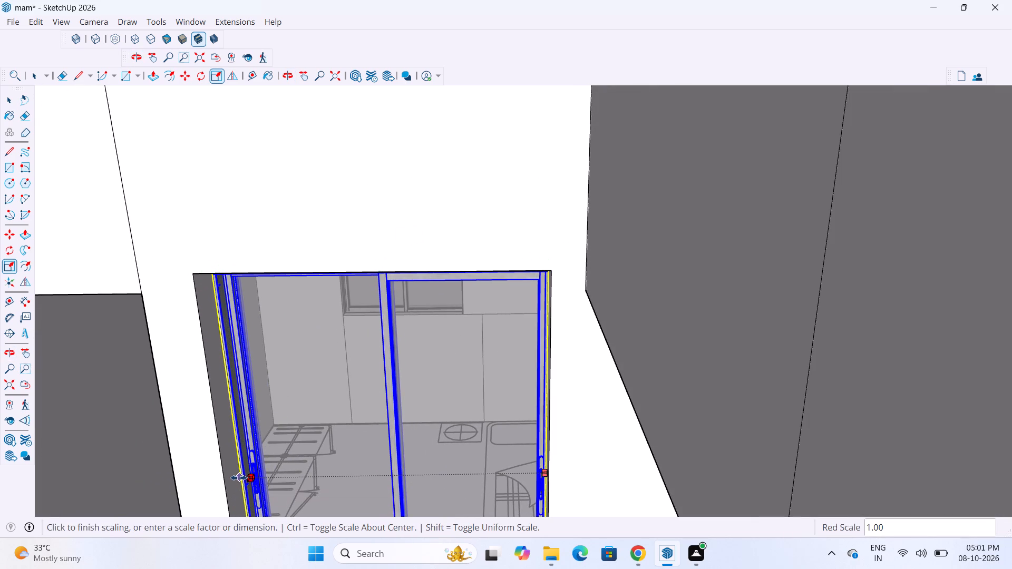
left_click(237, 478)
Examine the whole house from above and around its rooms, checking the fitted window and the openings still lacking one.
scroll(312, 426, "down", 15)
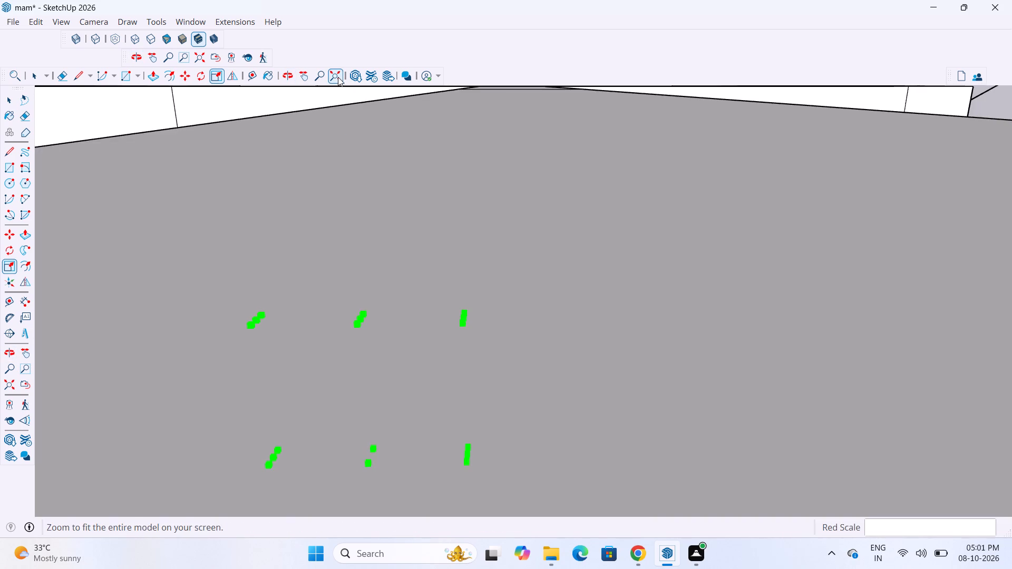
left_click(337, 77)
key("space")
key("space")
scroll(321, 228, "down", 4)
scroll(778, 287, "up", 4)
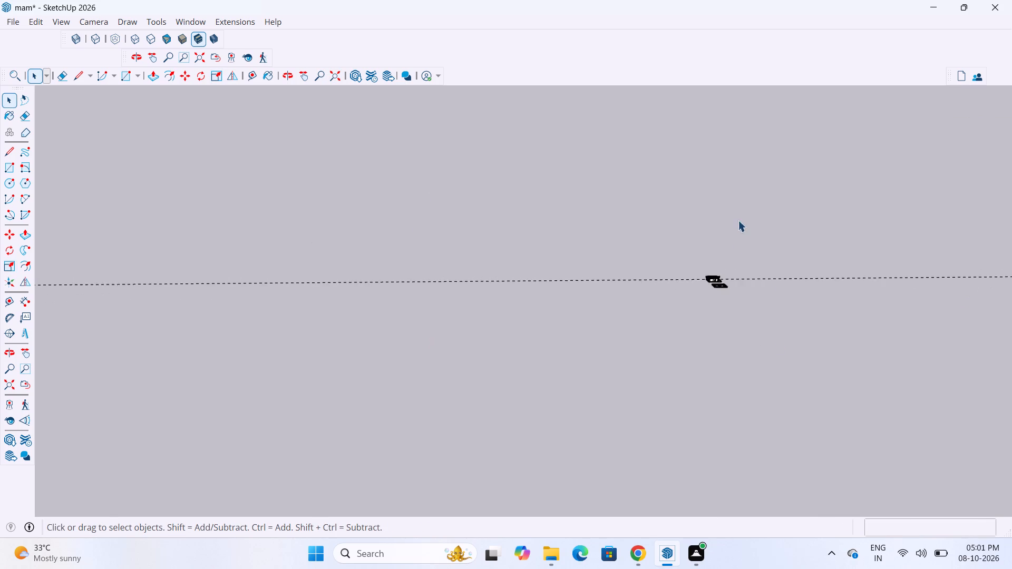
scroll(738, 220, "up", 20)
scroll(738, 220, "up", 9)
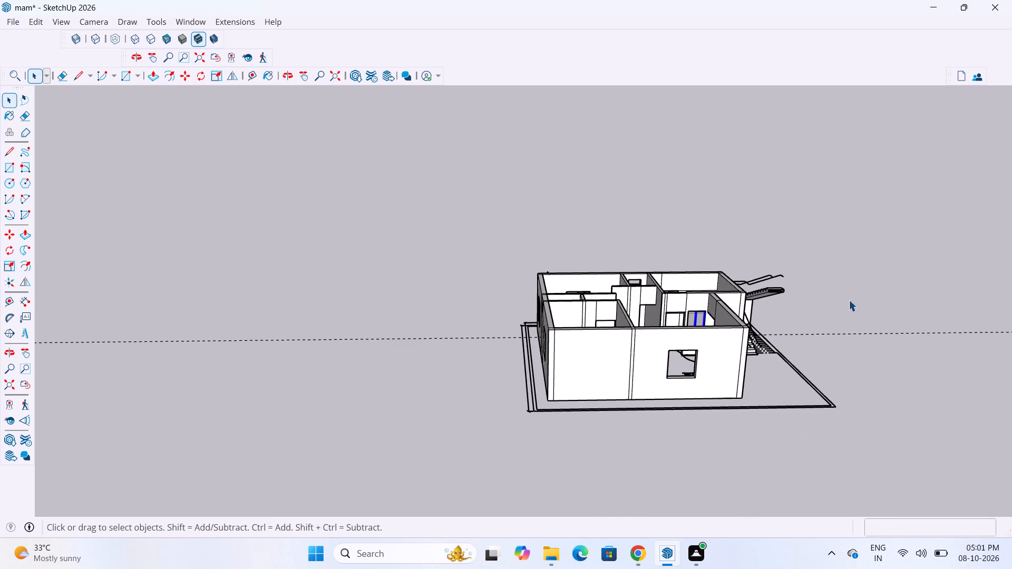
left_click(850, 290)
middle_click_drag(733, 325, 988, 447)
scroll(632, 254, "up", 10)
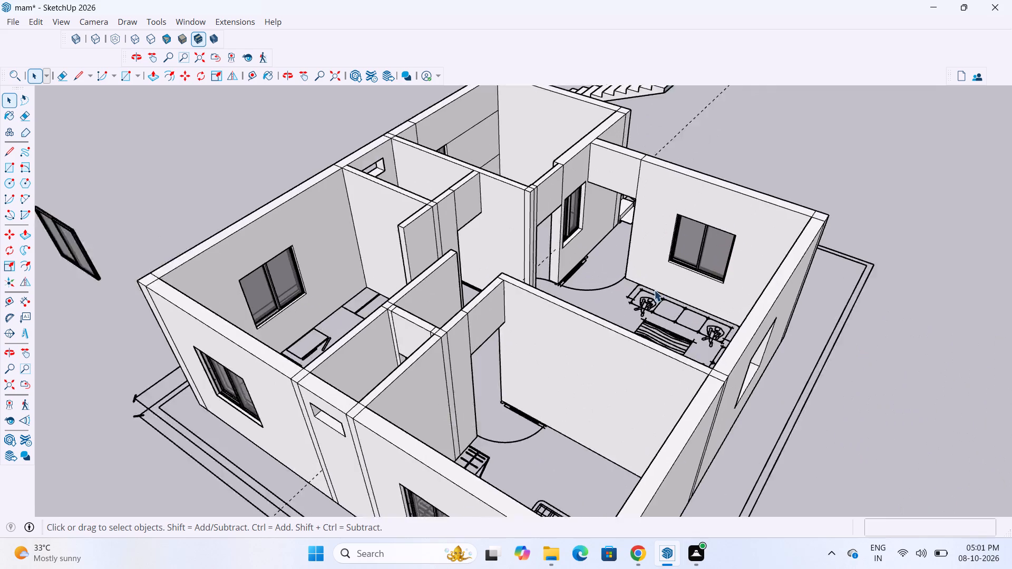
scroll(654, 290, "up", 2)
scroll(619, 407, "down", 7)
middle_click_drag(605, 433, 508, 419)
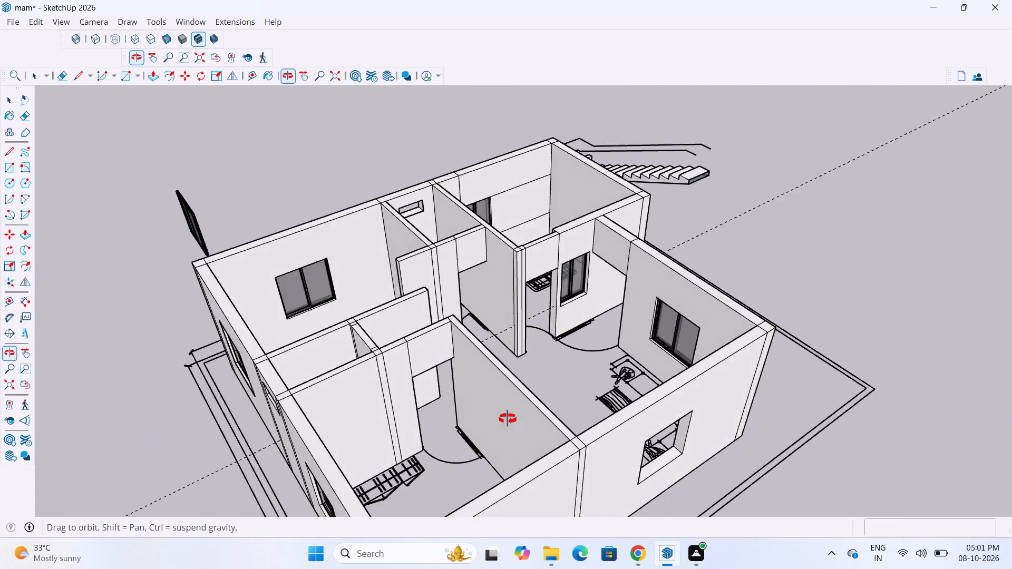
middle_click_drag(508, 419, 447, 426)
scroll(563, 271, "up", 11)
middle_click_drag(565, 274, 747, 329)
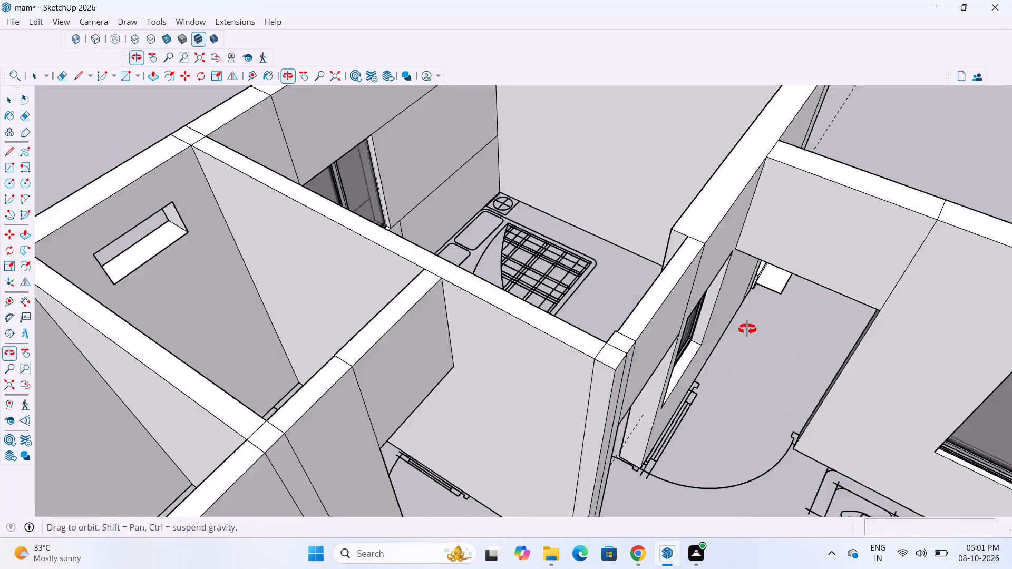
middle_click_drag(747, 329, 665, 274)
scroll(648, 267, "up", 1)
scroll(581, 266, "down", 16)
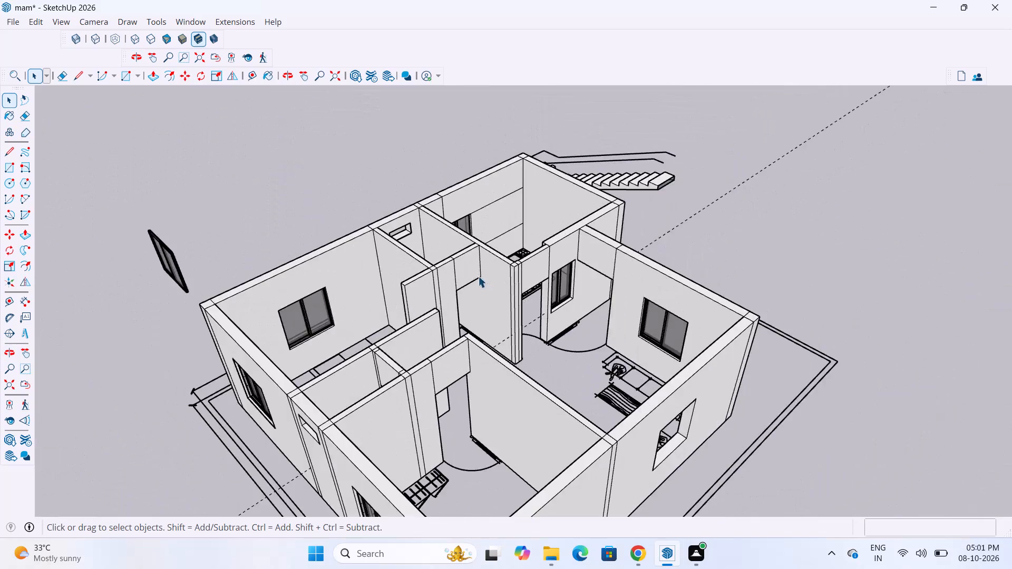
Examine the window fitted beside the bedroom doorway and the surrounding rooms, looking for the opening still lacking a window.
scroll(478, 276, "down", 4)
middle_click_drag(549, 291, 433, 319)
scroll(540, 278, "up", 18)
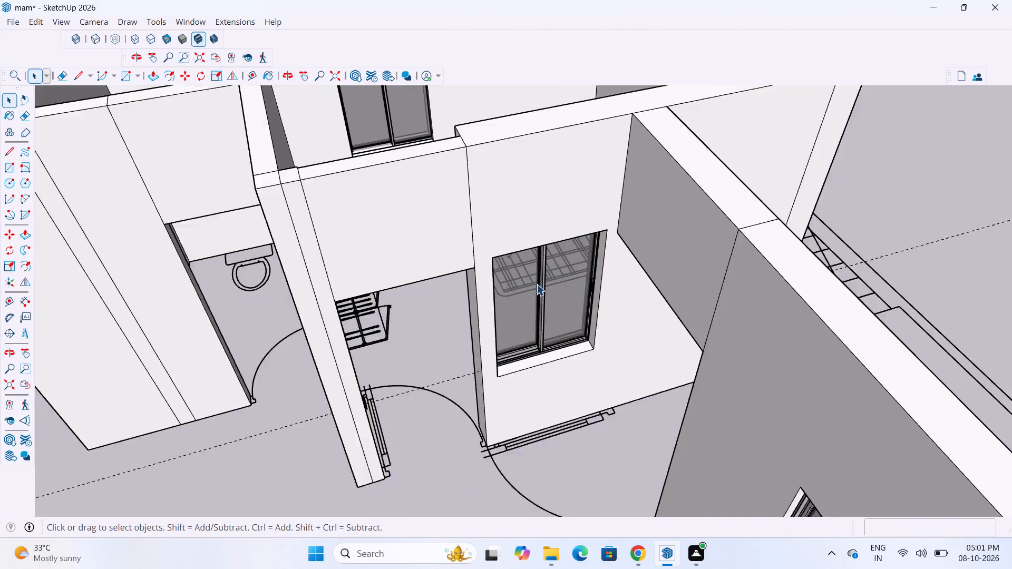
scroll(537, 284, "up", 8)
middle_click_drag(541, 316, 484, 295)
scroll(392, 362, "up", 6)
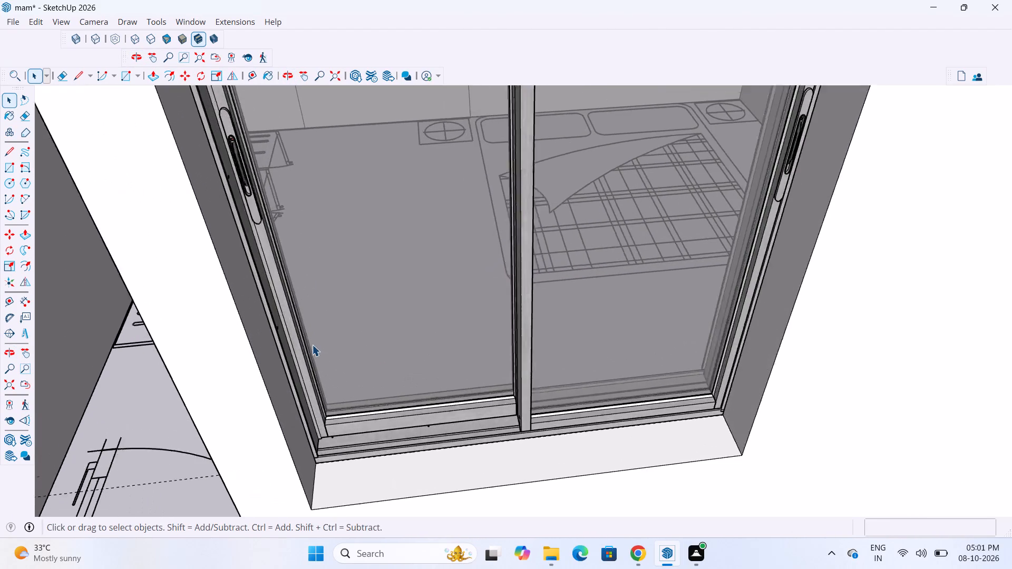
scroll(312, 345, "up", 1)
middle_click_drag(312, 345, 307, 368)
scroll(348, 325, "down", 1)
scroll(443, 418, "down", 7)
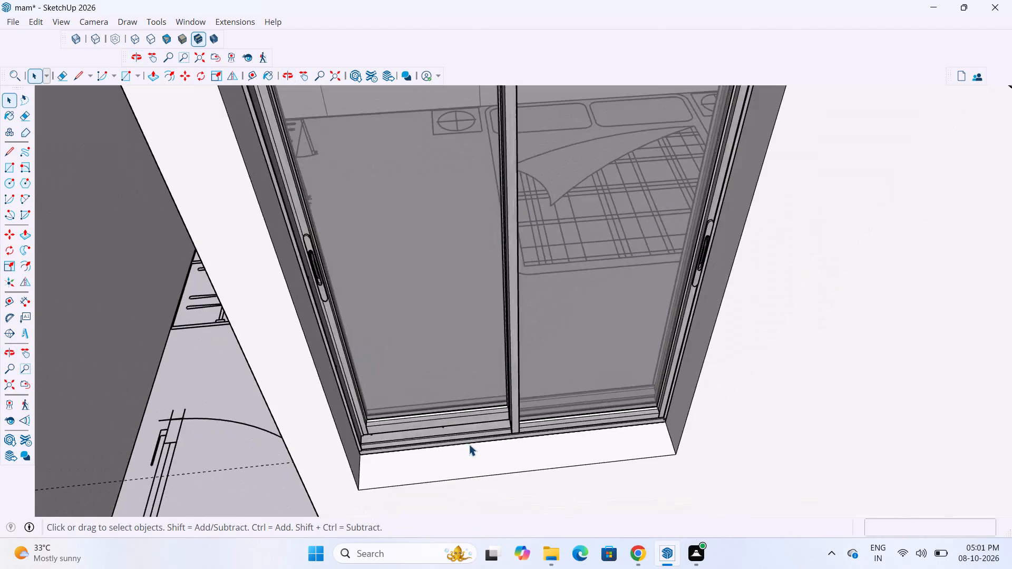
scroll(469, 444, "down", 9)
middle_click_drag(471, 423, 680, 435)
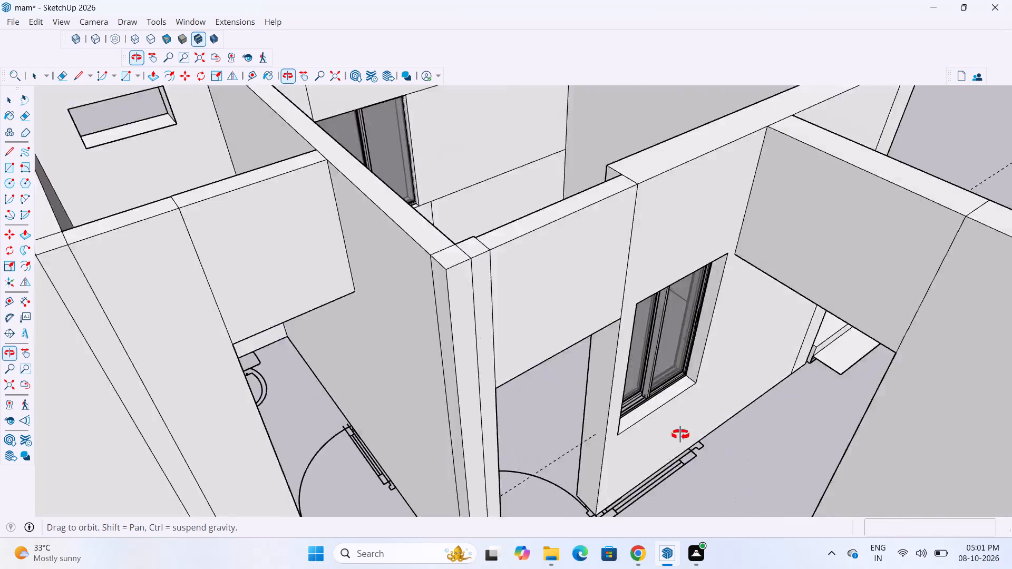
middle_click_drag(680, 435, 400, 366)
scroll(679, 363, "down", 15)
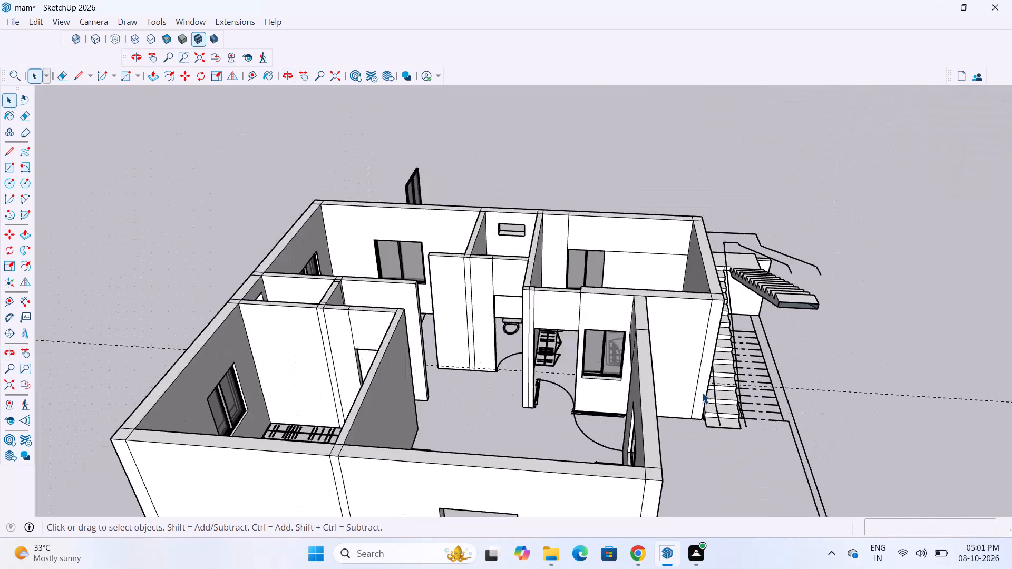
scroll(641, 383, "down", 4)
scroll(638, 385, "up", 3)
scroll(637, 339, "up", 1)
scroll(640, 323, "down", 7)
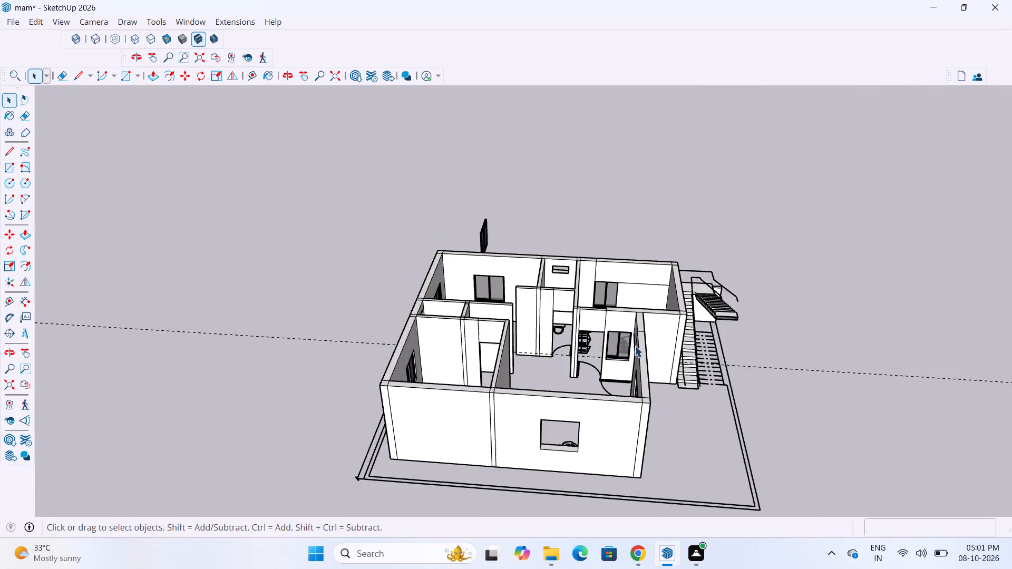
scroll(620, 361, "up", 6)
scroll(626, 335, "down", 8)
scroll(629, 339, "up", 8)
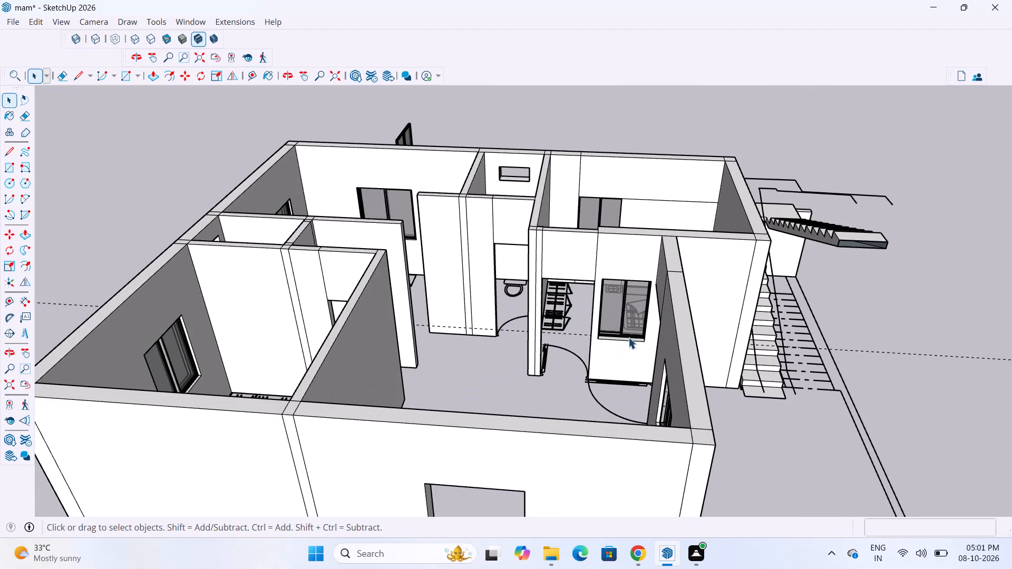
middle_click_drag(812, 395, 666, 474)
scroll(536, 436, "up", 4)
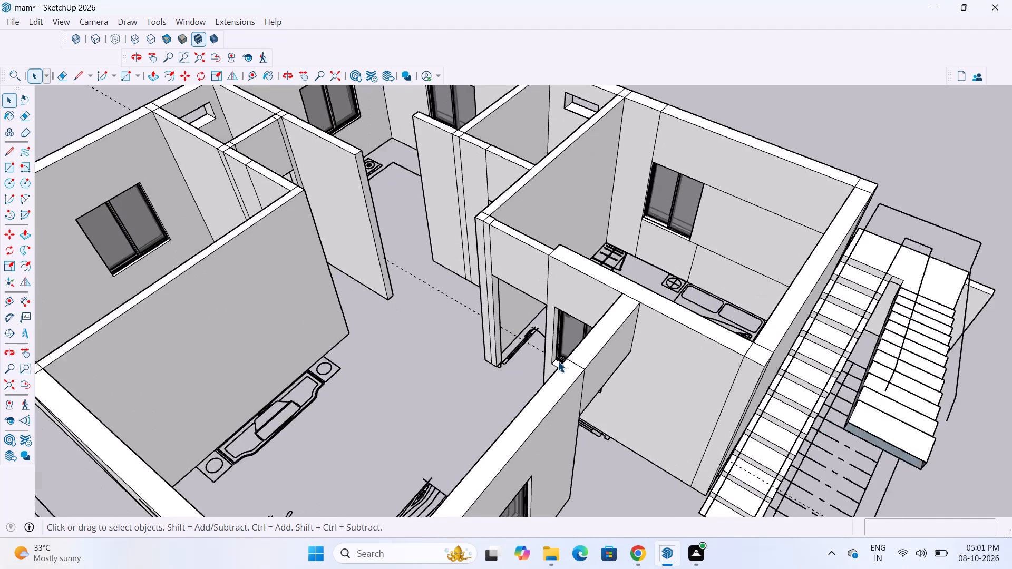
scroll(558, 361, "up", 3)
scroll(248, 47, "down", 13)
middle_click_drag(412, 270, 352, 335)
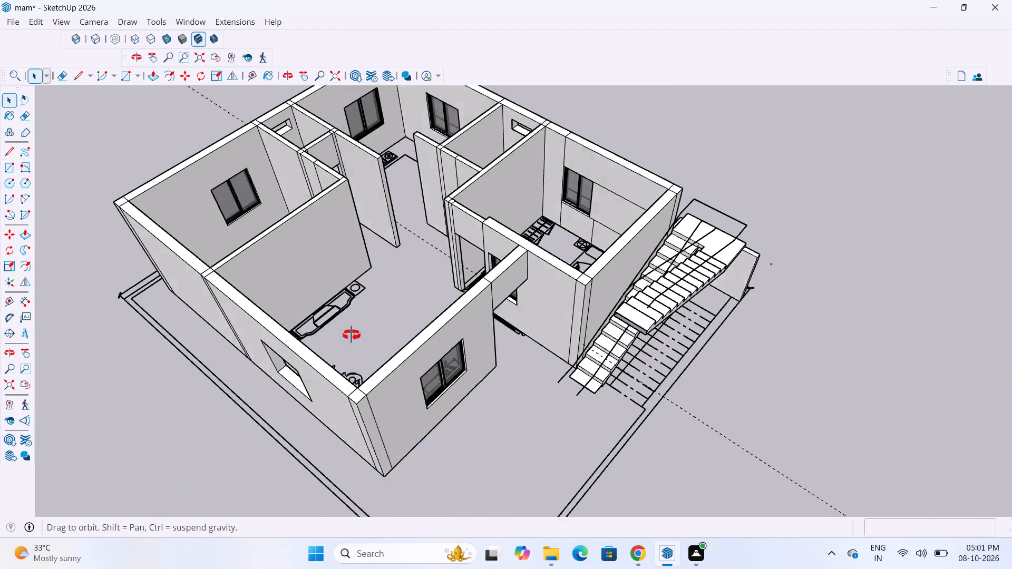
middle_click_drag(352, 335, 644, 218)
Place a guide 2" in from the outer sill edge of the empty window opening in the living room's exterior wall.
scroll(447, 413, "up", 7)
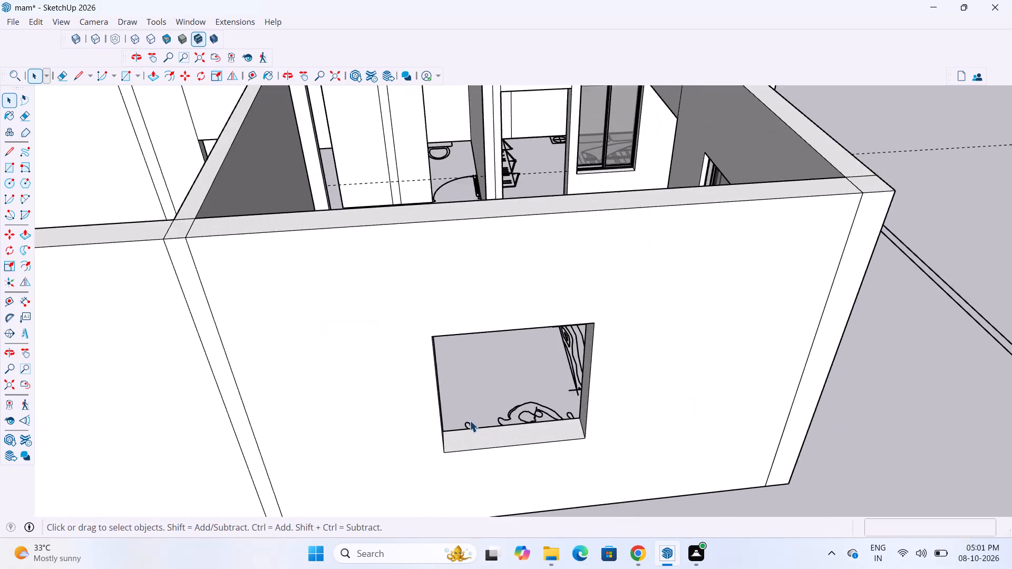
scroll(470, 415, "down", 10)
middle_click_drag(466, 480, 450, 504)
scroll(473, 472, "up", 9)
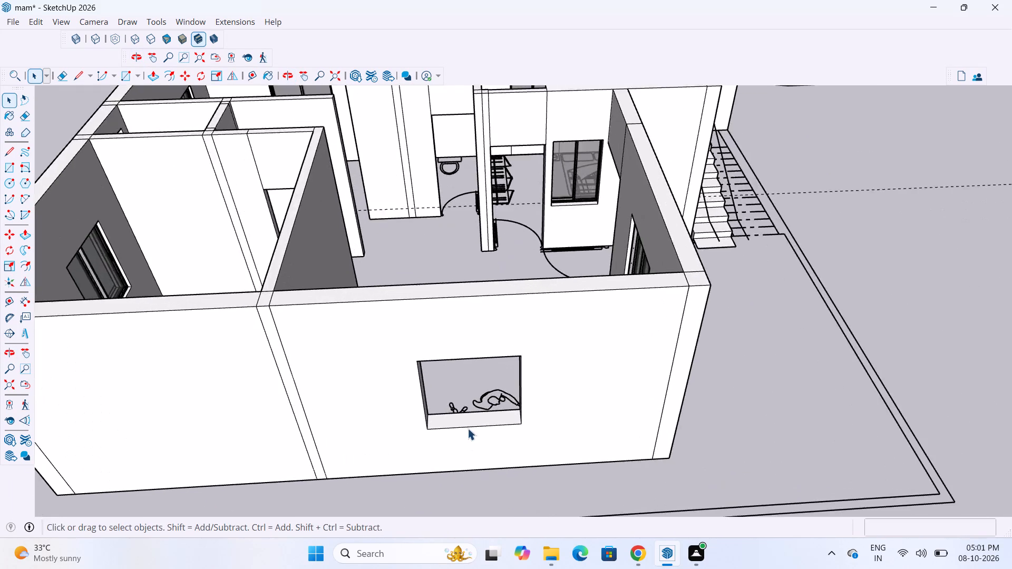
scroll(468, 428, "up", 3)
key("t")
left_click(449, 422)
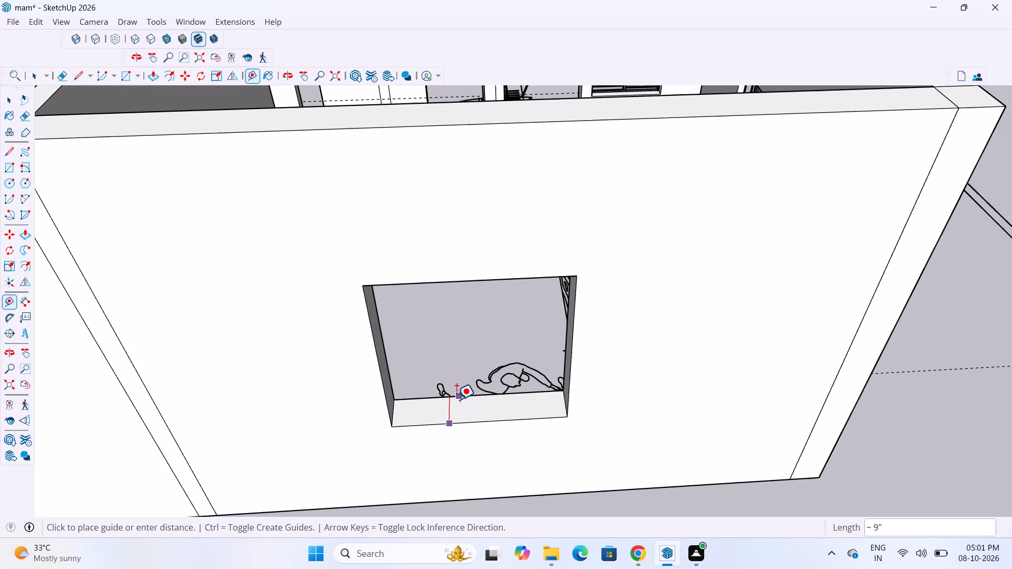
type("2\"")
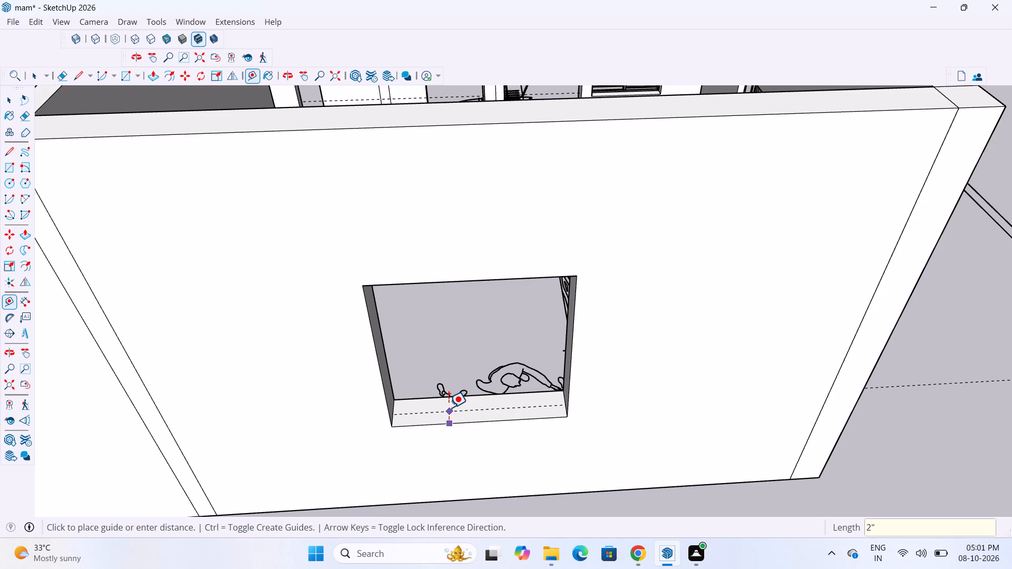
key("Return")
scroll(432, 424, "down", 15)
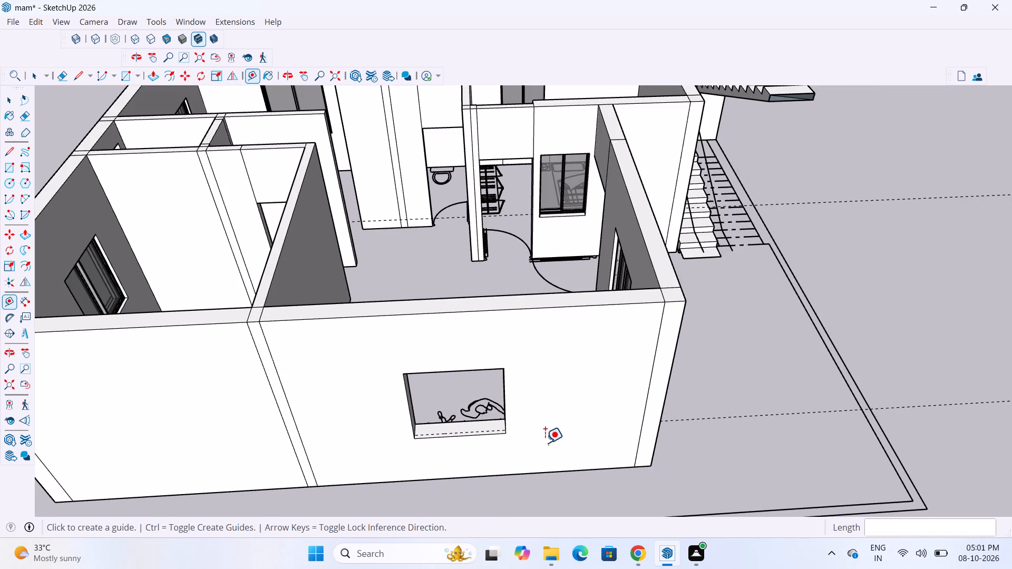
scroll(539, 425, "down", 11)
key("space")
Copy the sliding window beside the bedroom doorway to a free spot in the middle of the living room.
scroll(498, 335, "up", 8)
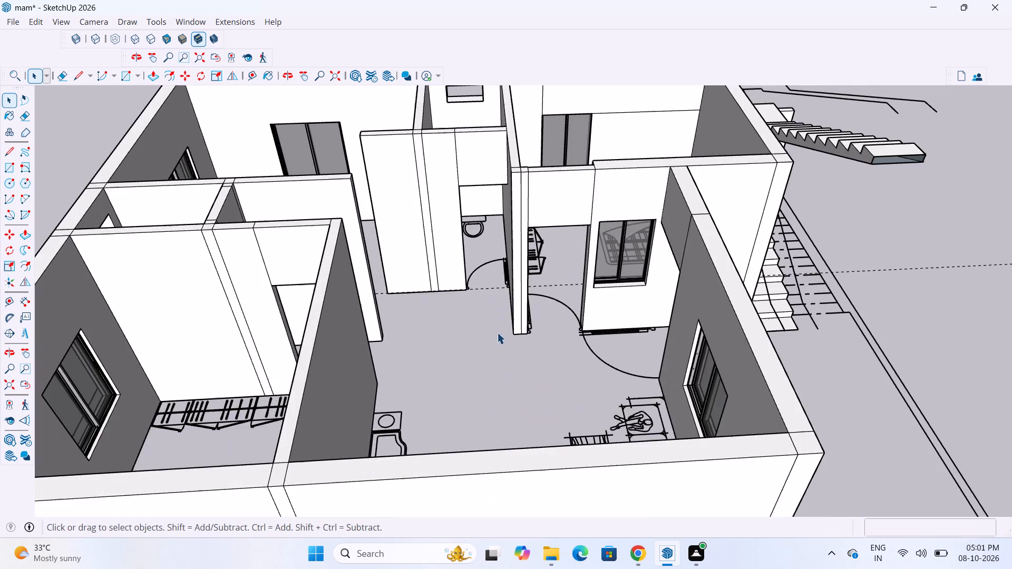
middle_click_drag(551, 339, 471, 387)
scroll(506, 397, "down", 5)
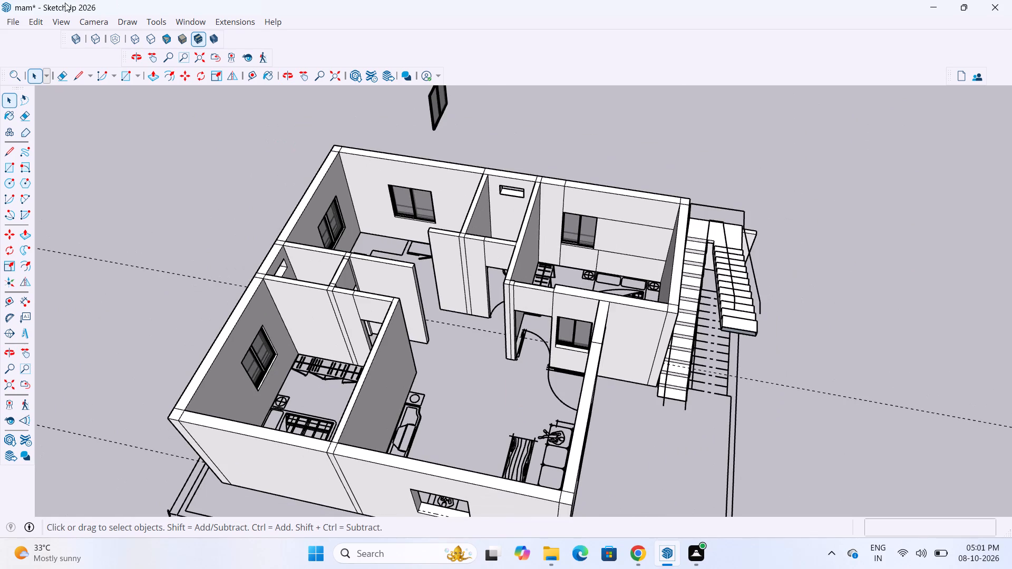
scroll(551, 328, "up", 7)
scroll(612, 349, "down", 6)
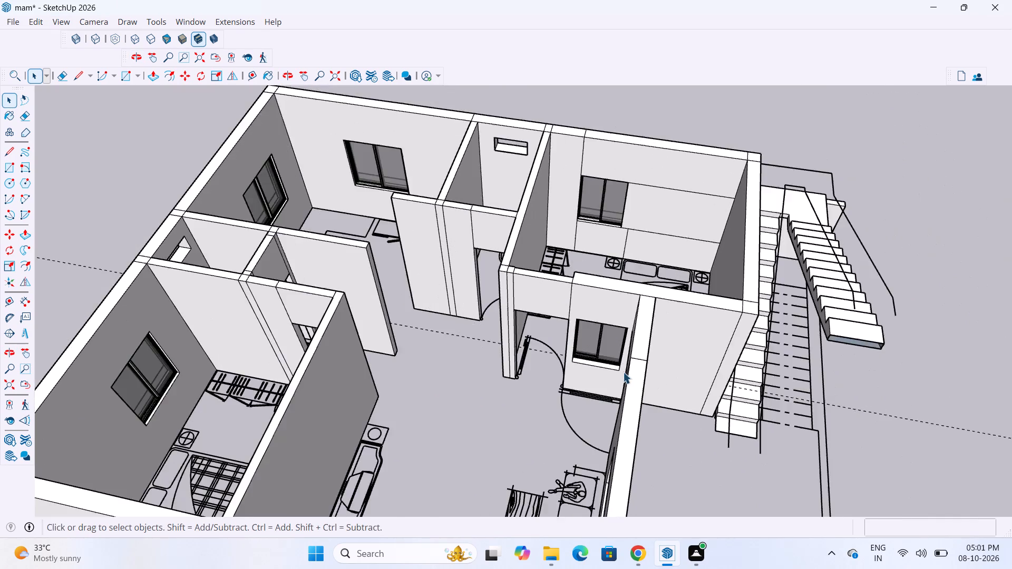
scroll(623, 372, "down", 4)
middle_click_drag(655, 398, 537, 429)
scroll(537, 413, "up", 8)
middle_click_drag(613, 351, 614, 351)
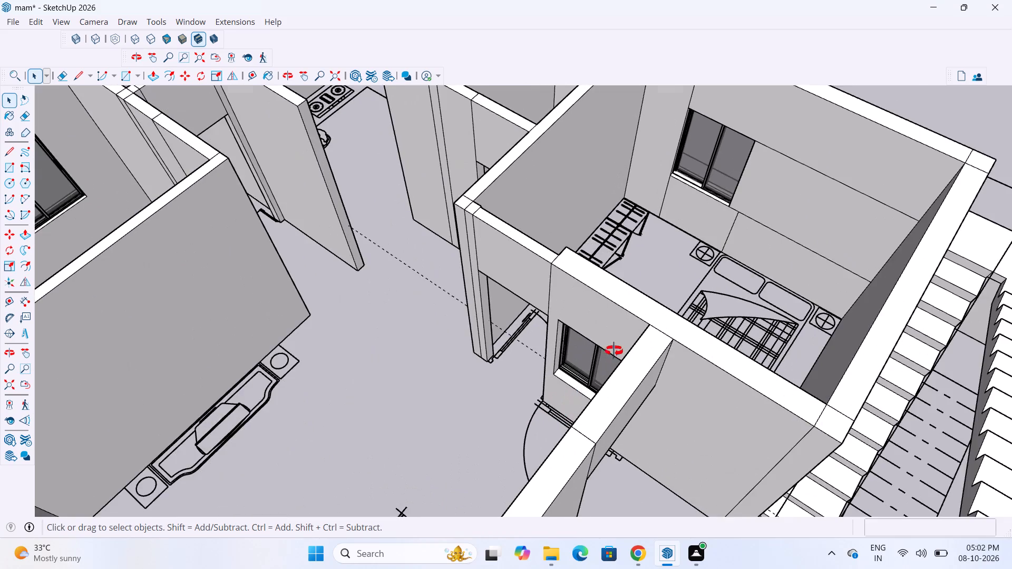
middle_click_drag(614, 351, 664, 320)
left_click(624, 330)
key("m")
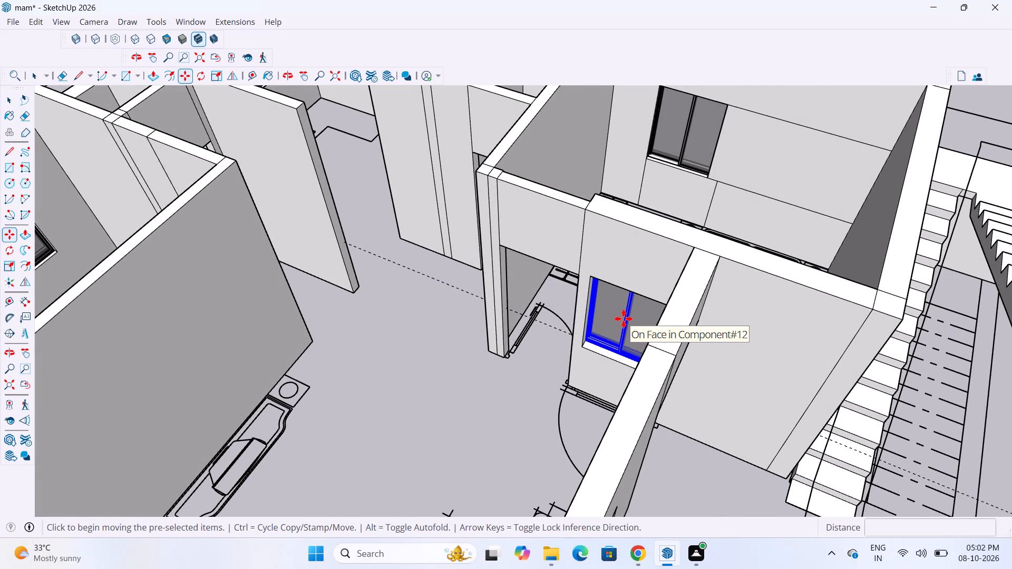
scroll(572, 346, "up", 12)
left_click(589, 333)
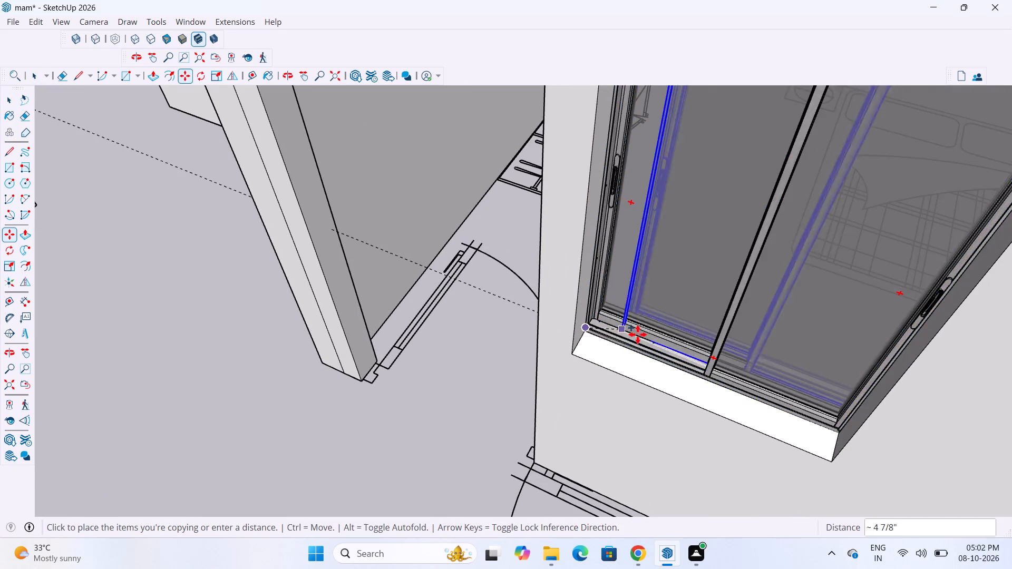
scroll(629, 337, "down", 20)
scroll(629, 337, "down", 3)
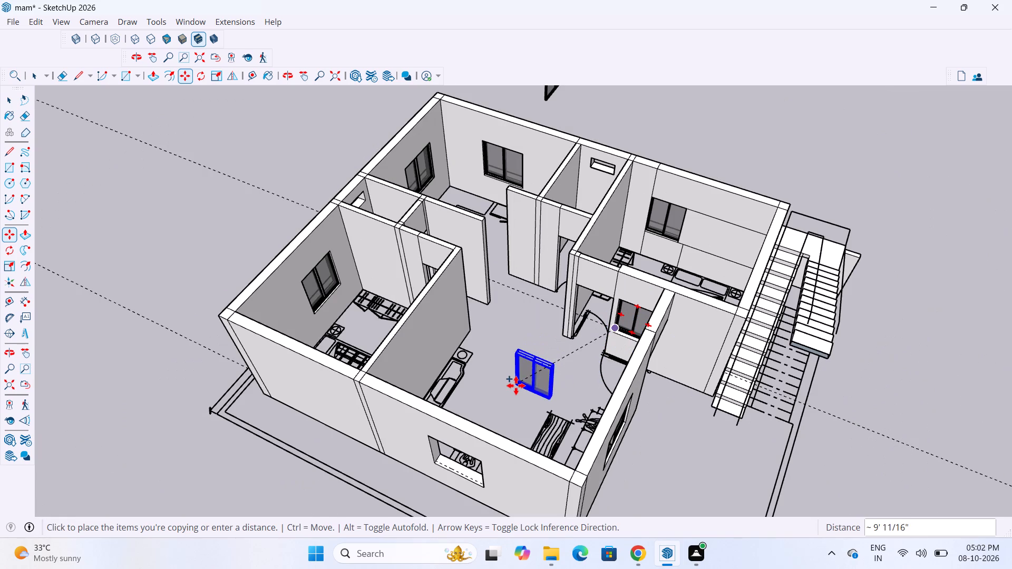
scroll(503, 386, "up", 4)
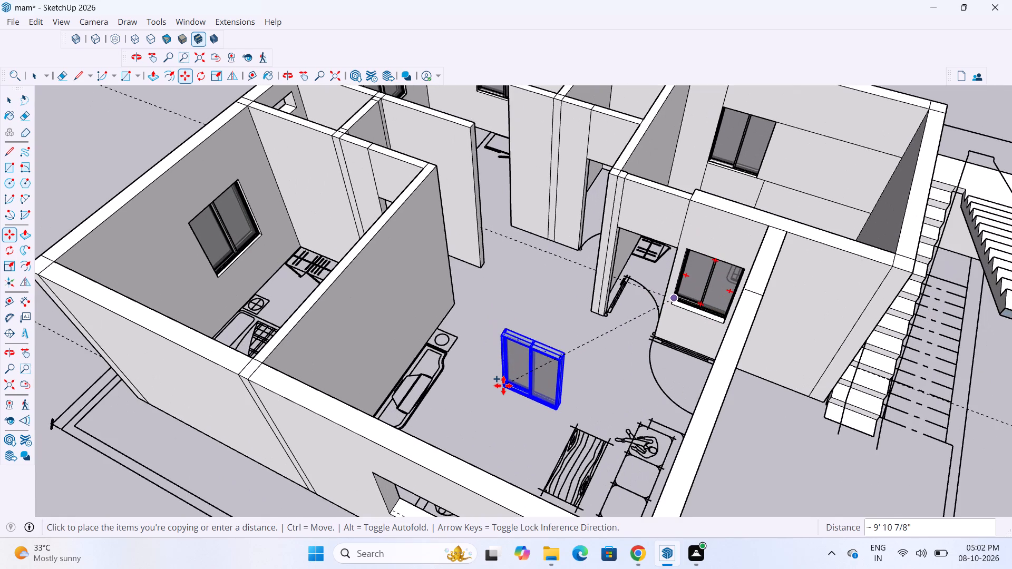
left_click(503, 386)
key("space")
left_click(579, 321)
Rotate the copied window in the living room 180° about its vertical axis.
scroll(542, 342, "up", 3)
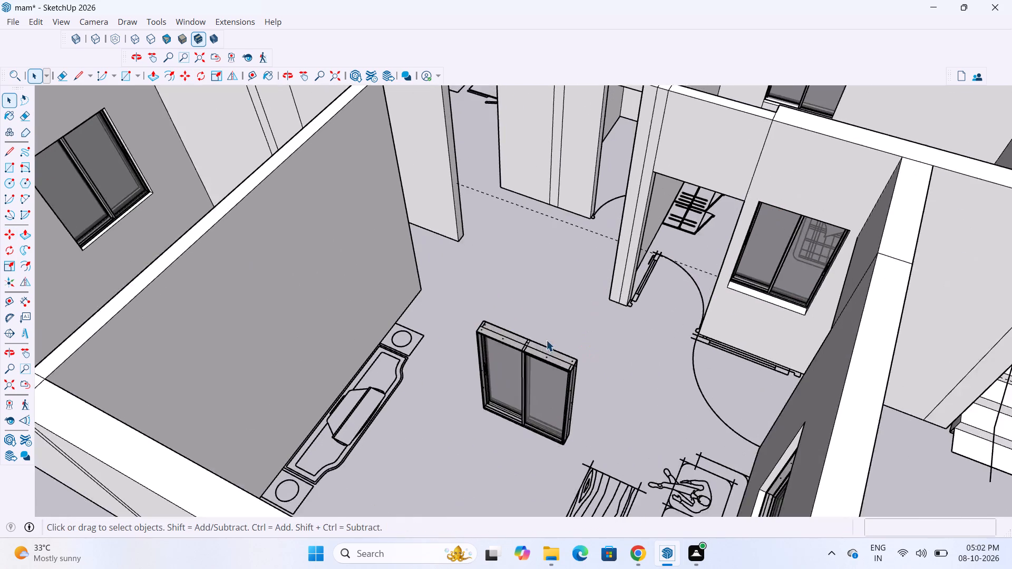
scroll(546, 340, "up", 4)
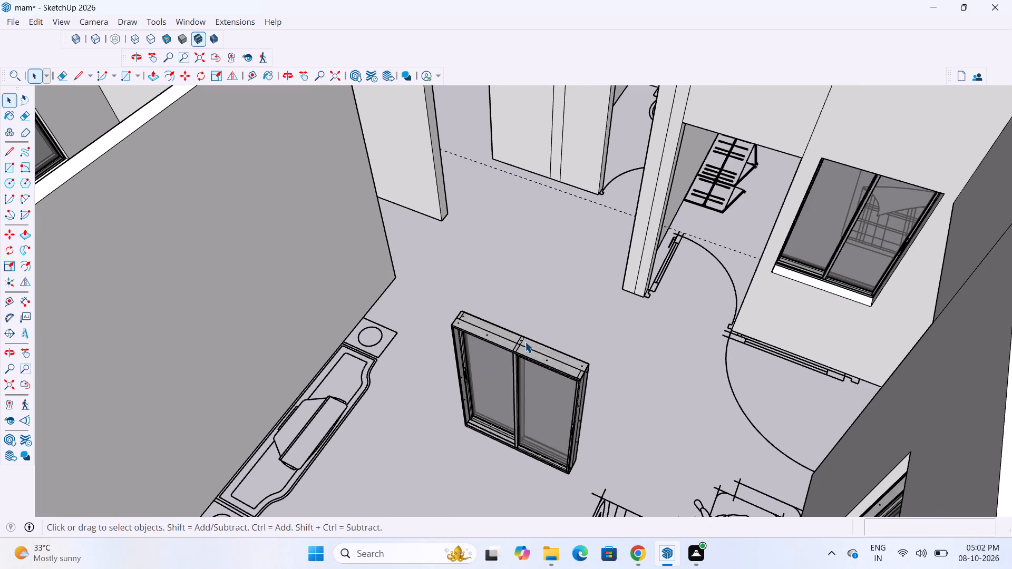
scroll(573, 426, "up", 8)
scroll(572, 413, "down", 5)
left_click(560, 332)
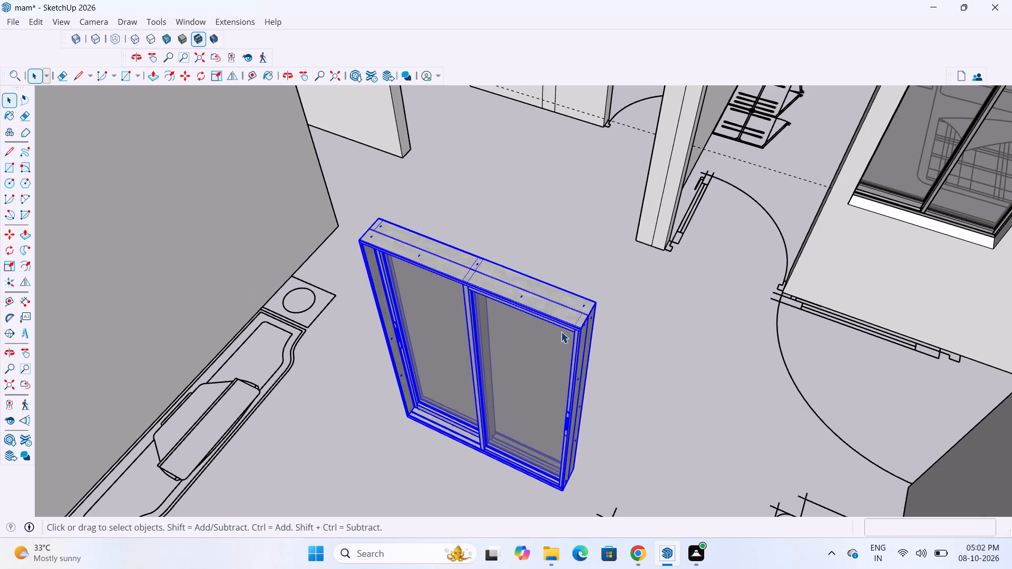
left_click(8, 255)
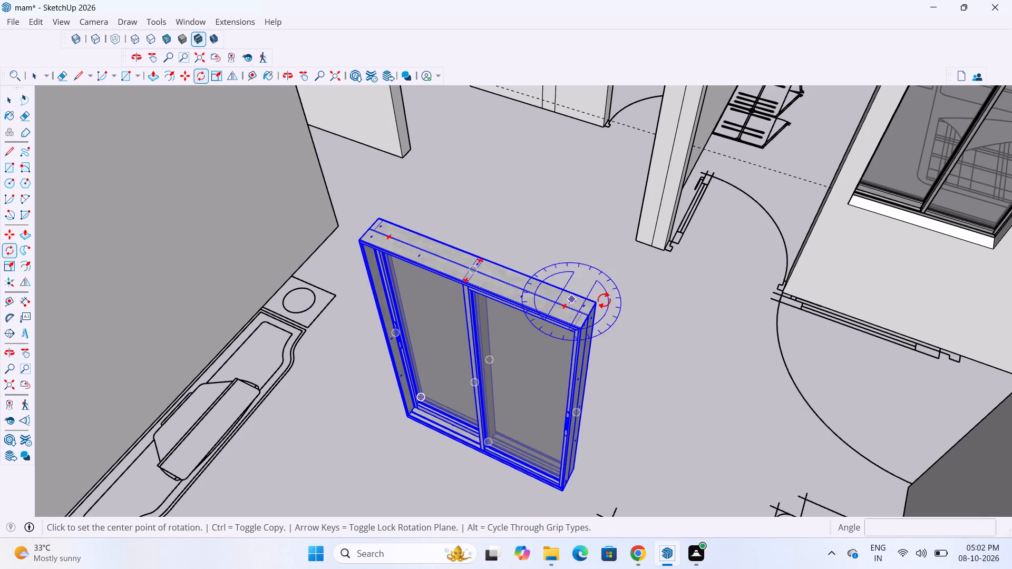
left_click(567, 305)
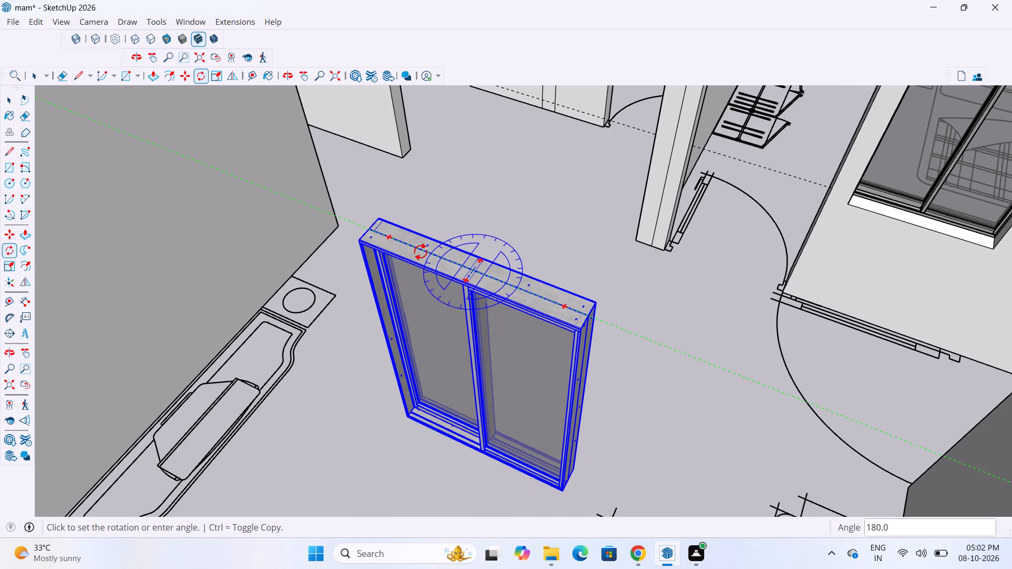
left_click(421, 251)
scroll(461, 290, "down", 4)
middle_click_drag(529, 322, 283, 333)
scroll(320, 379, "down", 8)
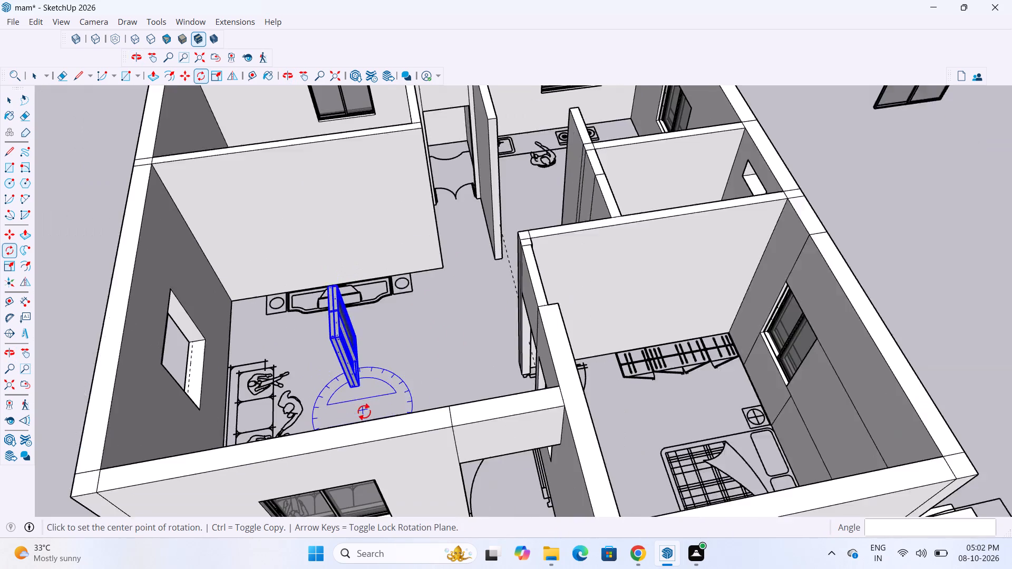
key("space")
Move the rotated window copy by its bottom corner into the empty living-room opening, onto the guide's intersection with the opening's side.
scroll(322, 321, "up", 6)
middle_click_drag(381, 324, 514, 309)
scroll(541, 300, "down", 4)
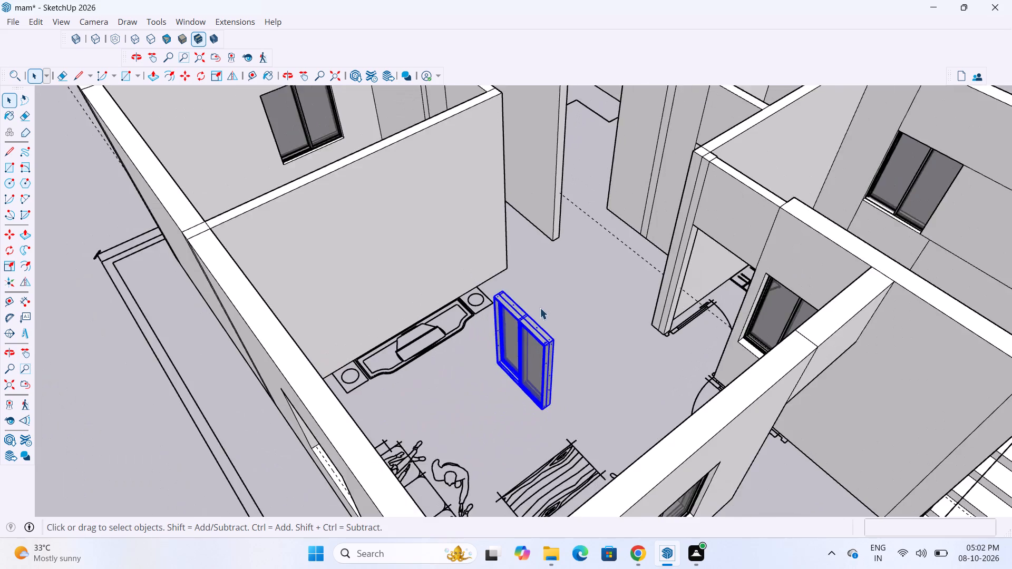
scroll(540, 308, "down", 4)
middle_click_drag(529, 347, 575, 336)
scroll(531, 347, "down", 1)
scroll(554, 364, "up", 4)
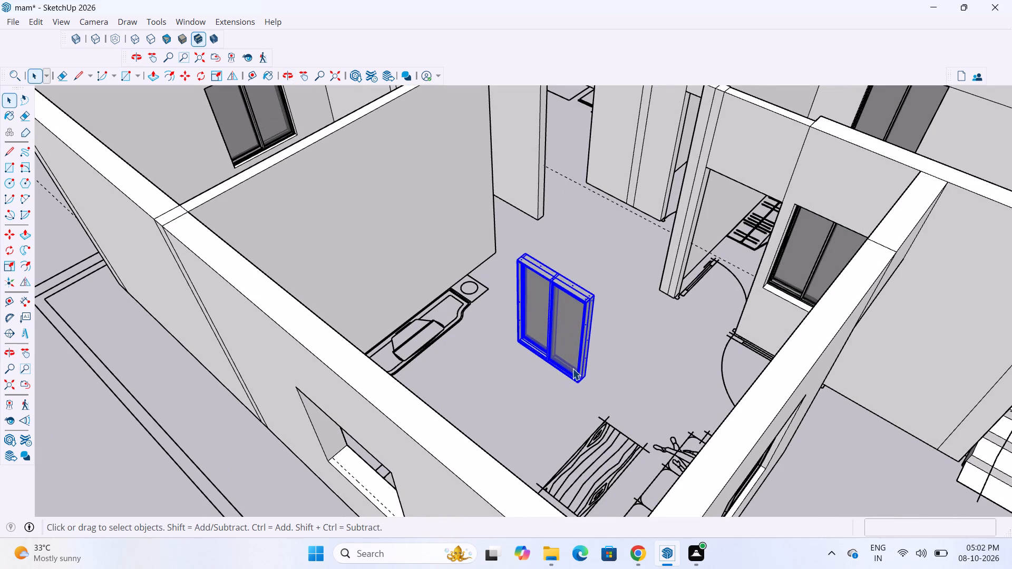
key("m")
scroll(545, 373, "up", 6)
left_click_drag(502, 313, 513, 318)
scroll(629, 292, "down", 15)
scroll(516, 360, "up", 6)
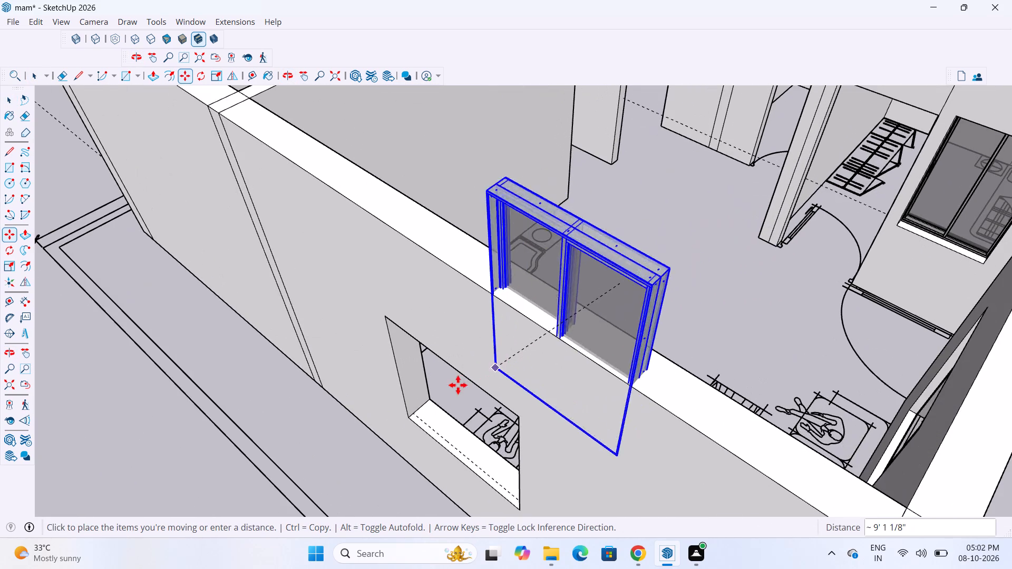
scroll(441, 410, "up", 8)
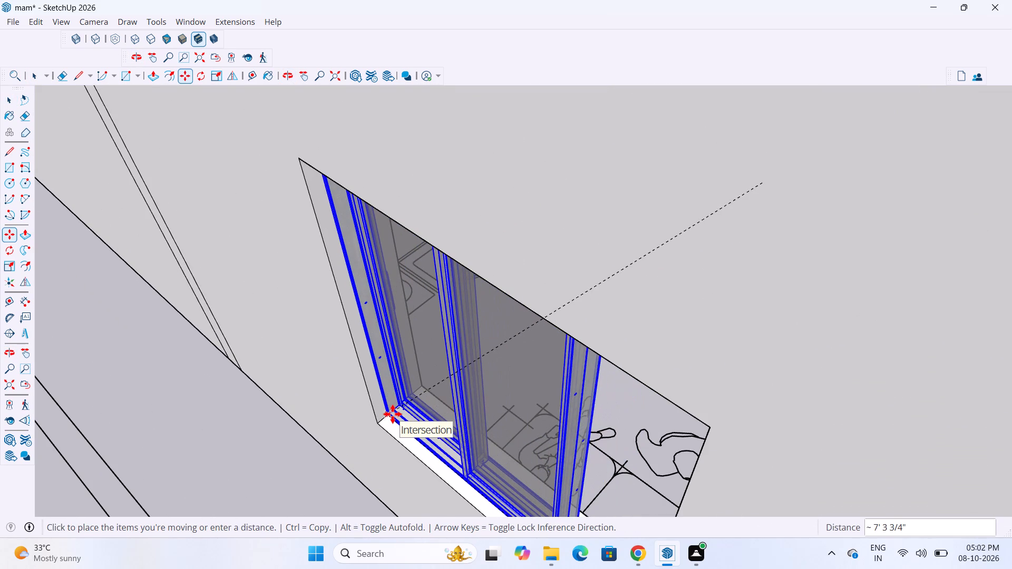
left_click(393, 414)
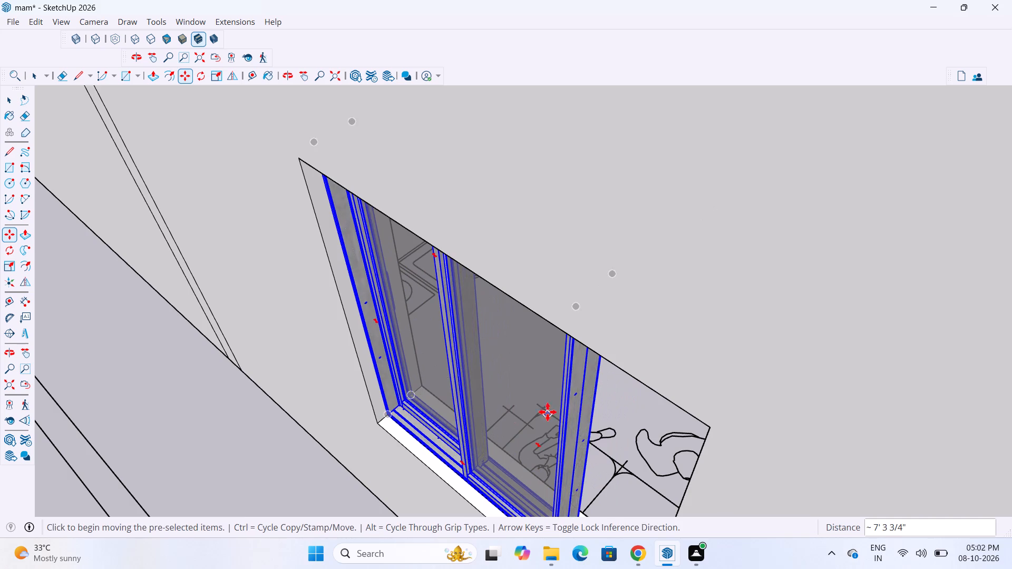
Scale the window copy in the living-room opening along its width by about 1.40, out to the opening's far side.
scroll(506, 421, "down", 14)
middle_click_drag(877, 487, 427, 423)
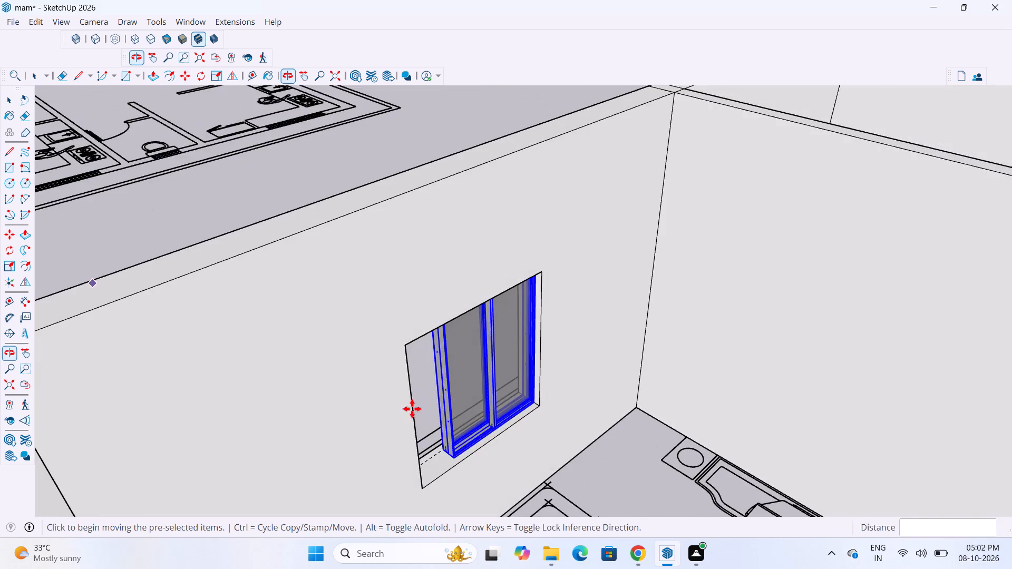
scroll(437, 411, "down", 4)
middle_click_drag(521, 448, 423, 468)
scroll(366, 359, "up", 4)
key("s")
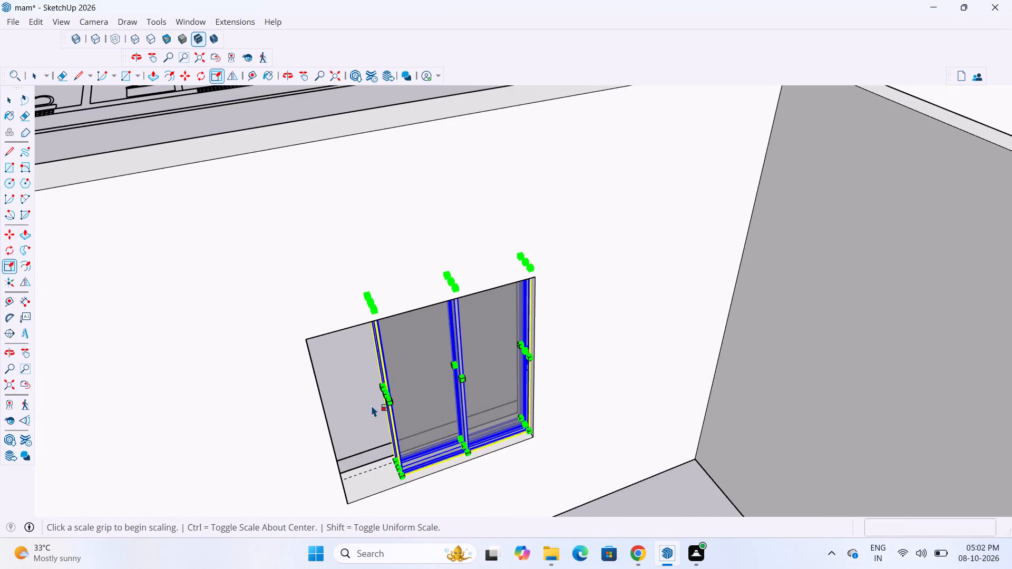
scroll(372, 406, "up", 6)
left_click(412, 365)
scroll(332, 381, "down", 5)
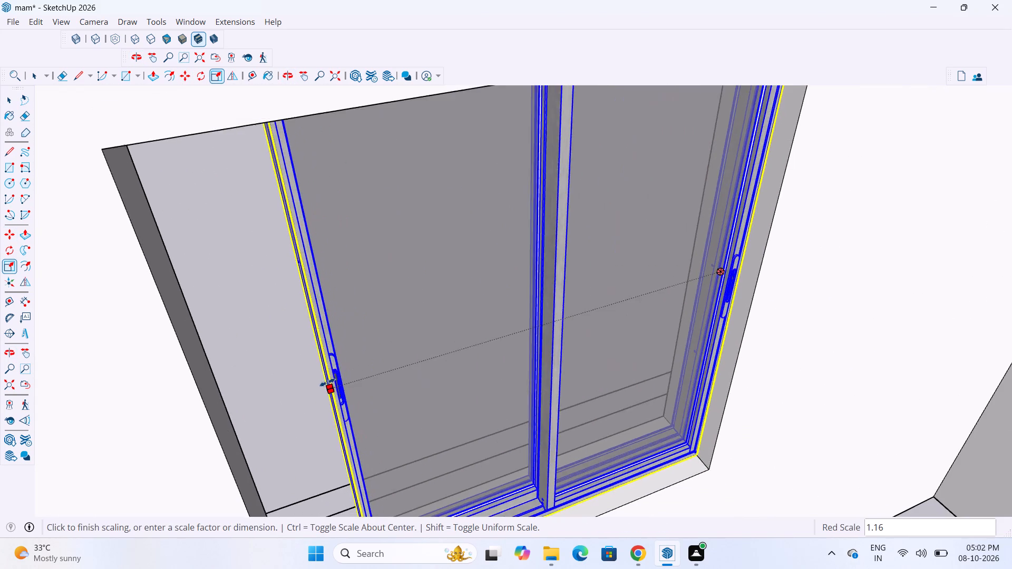
scroll(327, 382, "down", 7)
scroll(296, 398, "up", 6)
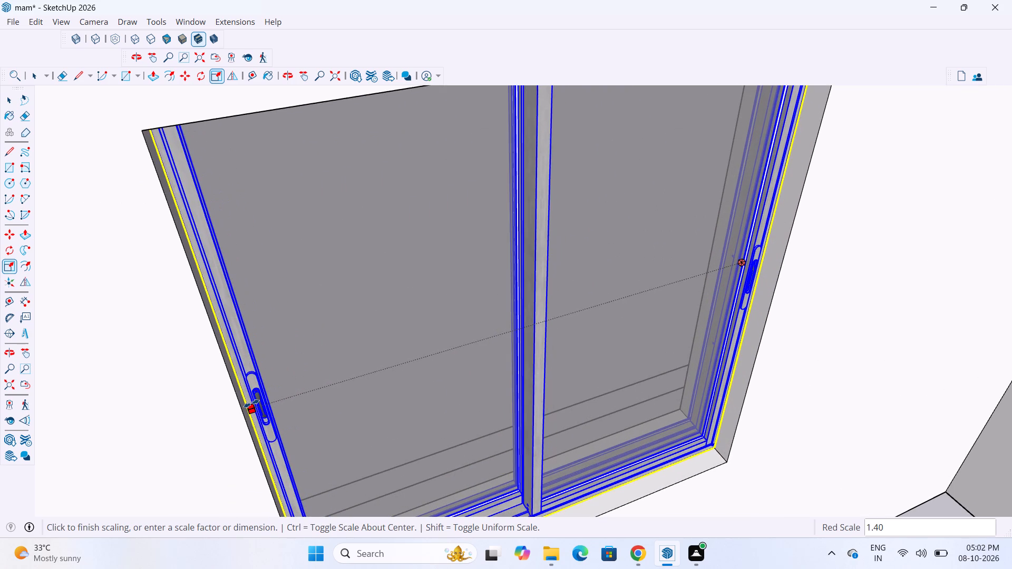
left_click(249, 404)
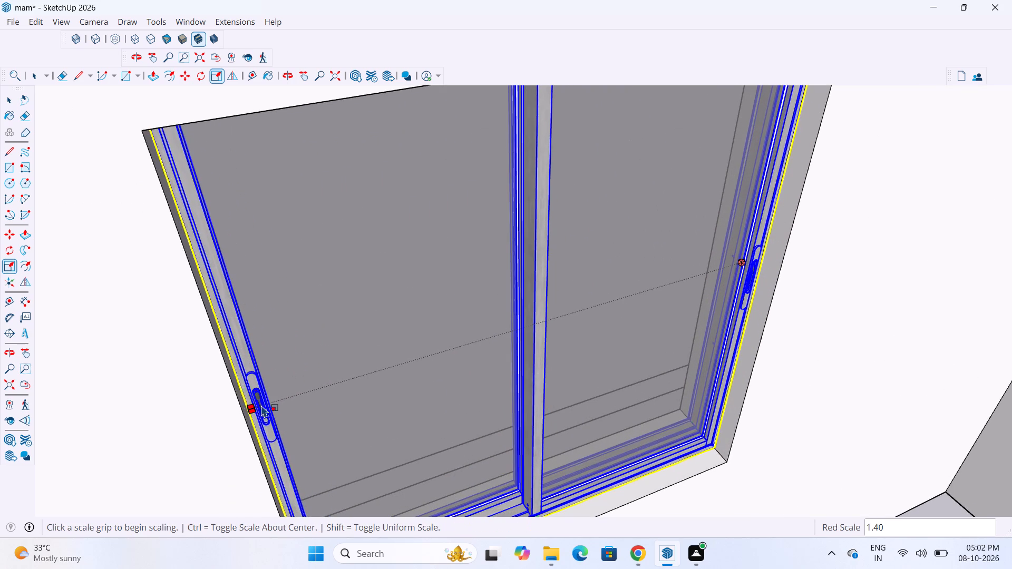
Scale the same window copy vertically from its top up to the upper edge of the living-room opening.
scroll(263, 409, "down", 9)
middle_click_drag(503, 389, 390, 416)
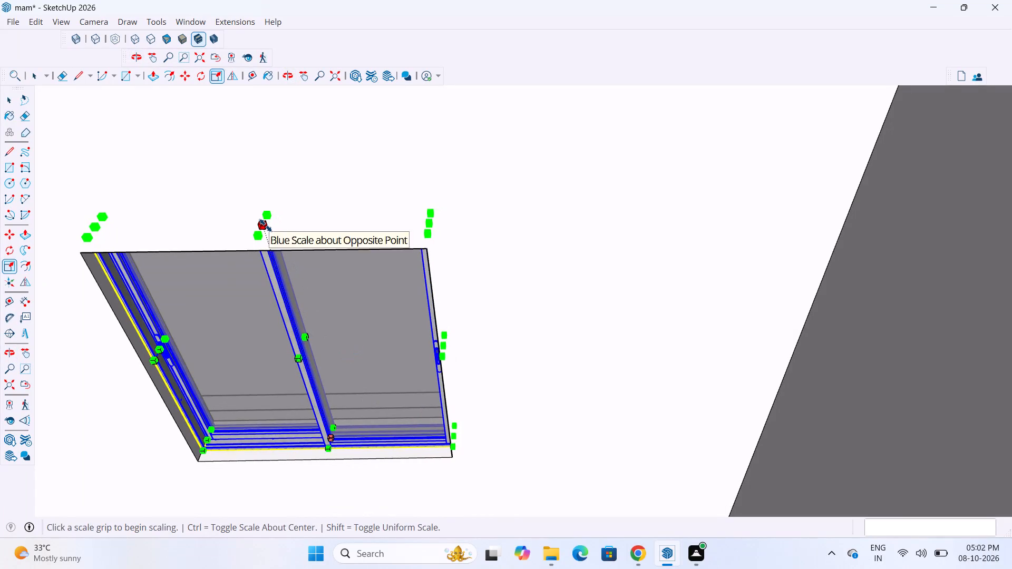
left_click(266, 225)
middle_click_drag(289, 271, 394, 106)
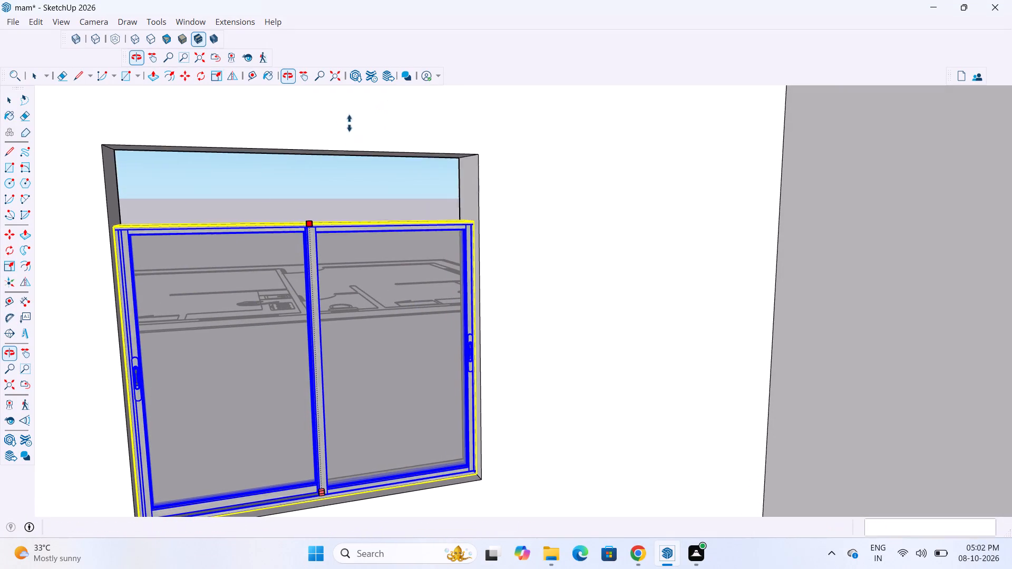
left_click(306, 155)
Fine-tune the window copy's width at its opposite side to meet the opening's edge, and clear the selection.
middle_click_drag(482, 293, 370, 350)
scroll(503, 295, "up", 9)
left_click(491, 303)
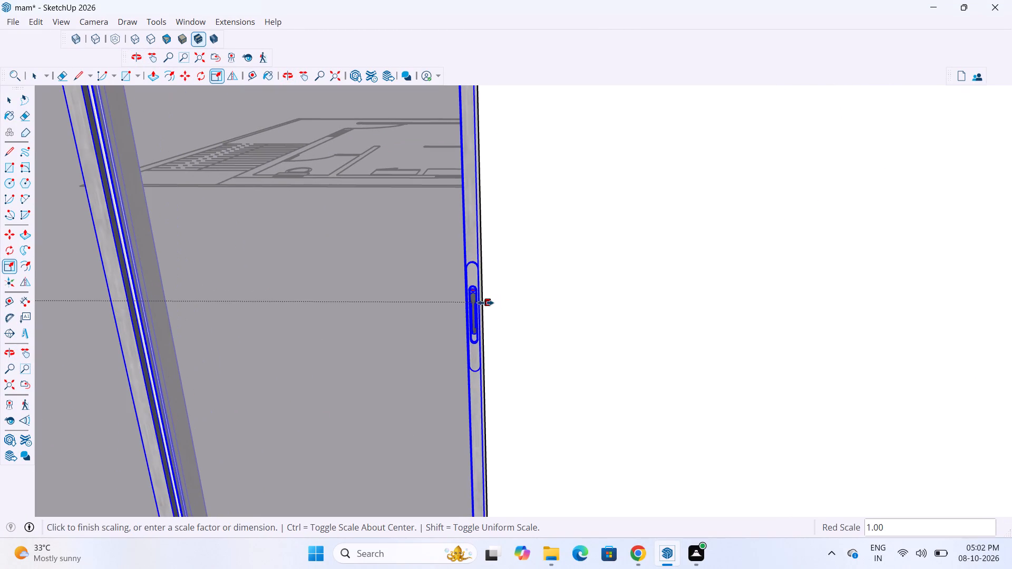
left_click(486, 303)
scroll(613, 302, "down", 5)
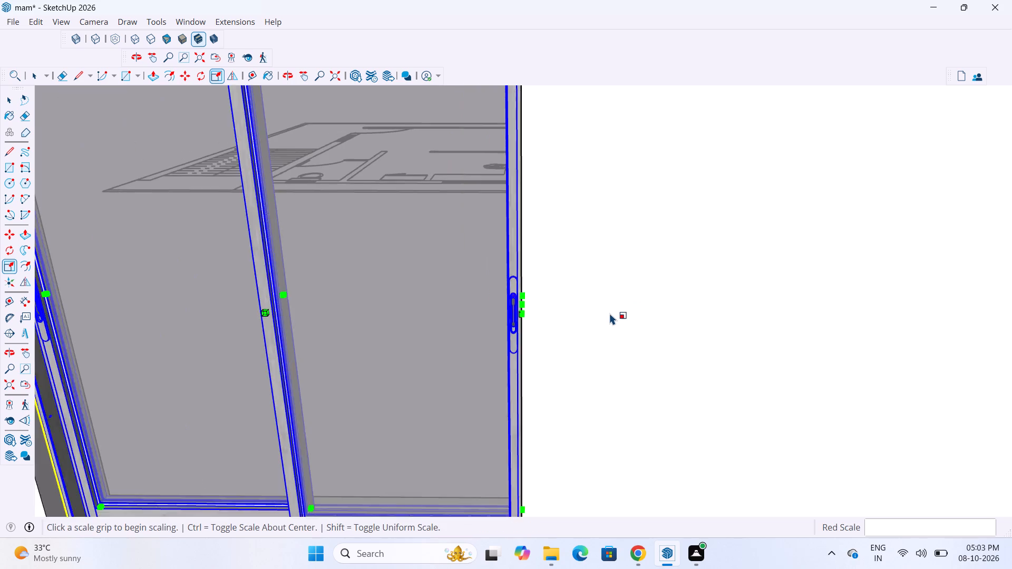
scroll(609, 313, "down", 19)
middle_click_drag(600, 345, 585, 455)
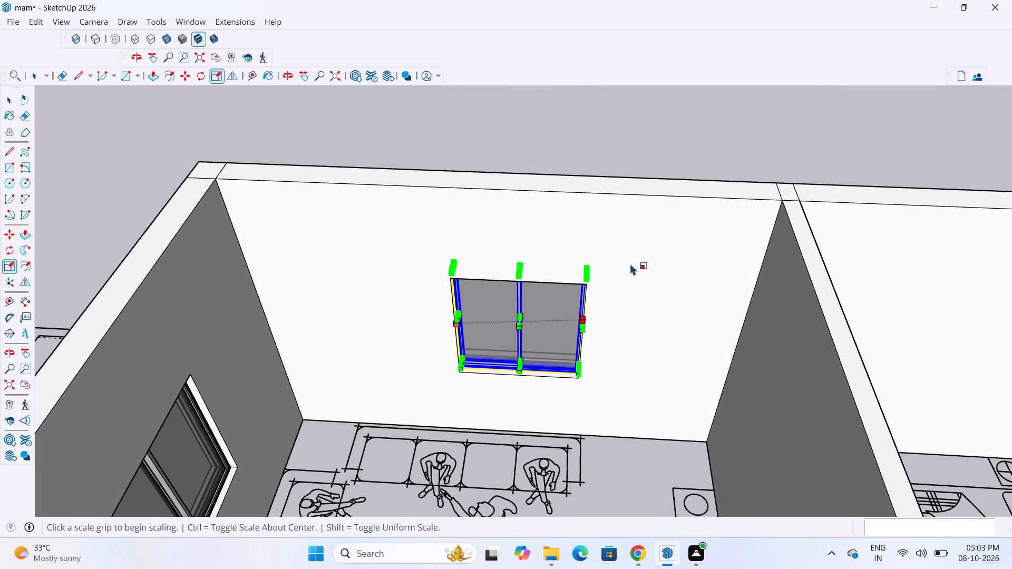
key("space")
key("space")
left_click(704, 148)
scroll(533, 284, "up", 4)
scroll(542, 330, "down", 10)
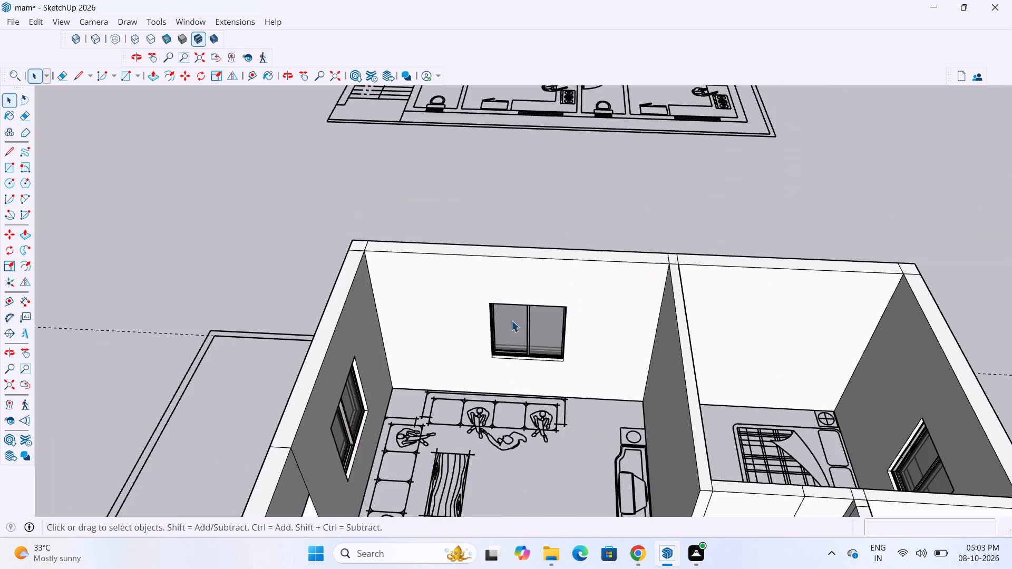
Delete all construction guides from the model.
middle_click_drag(492, 317, 733, 369)
scroll(639, 388, "down", 9)
middle_click_drag(634, 416, 731, 359)
left_click(30, 18)
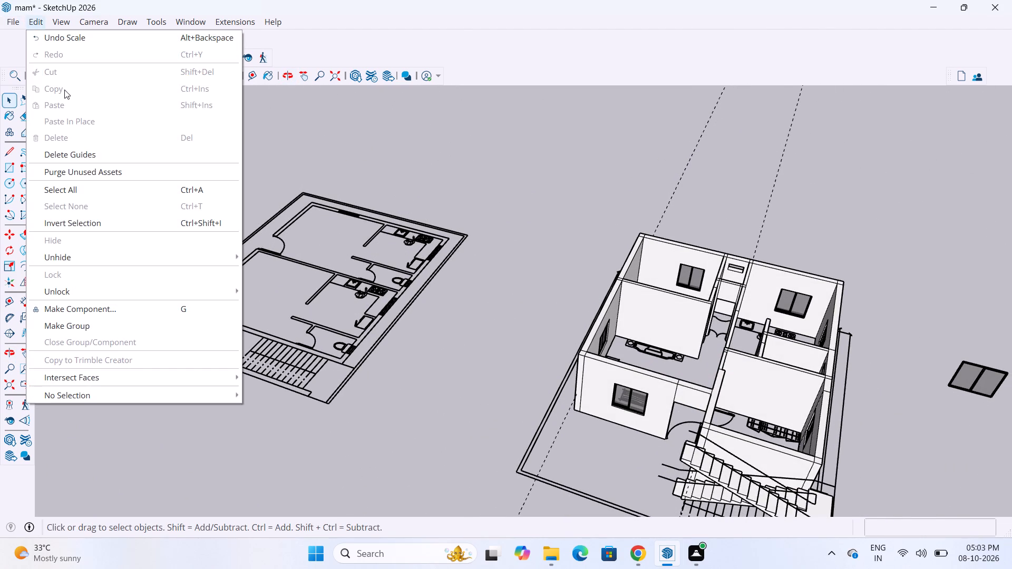
left_click(80, 154)
scroll(755, 306, "up", 8)
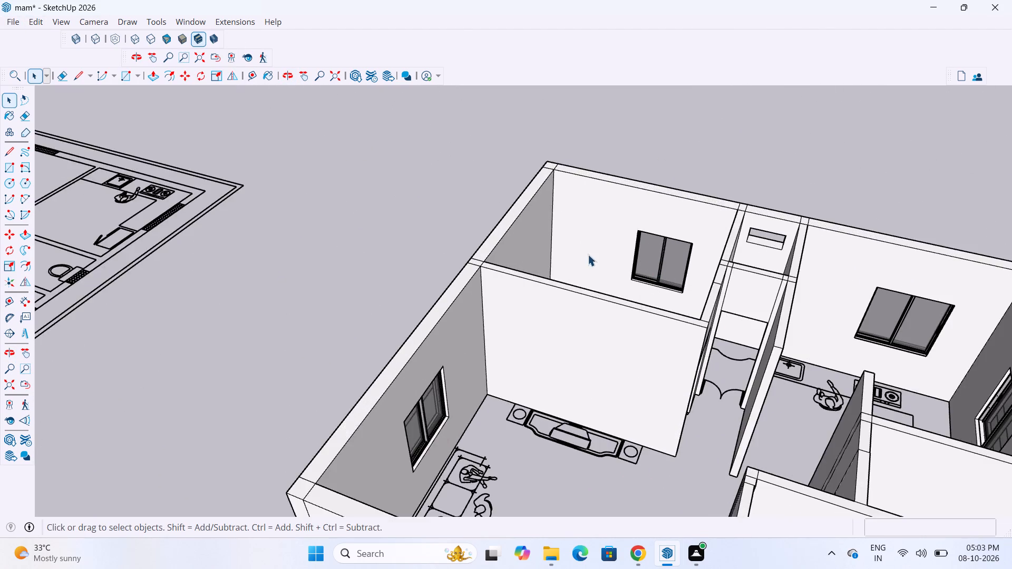
scroll(581, 268, "down", 4)
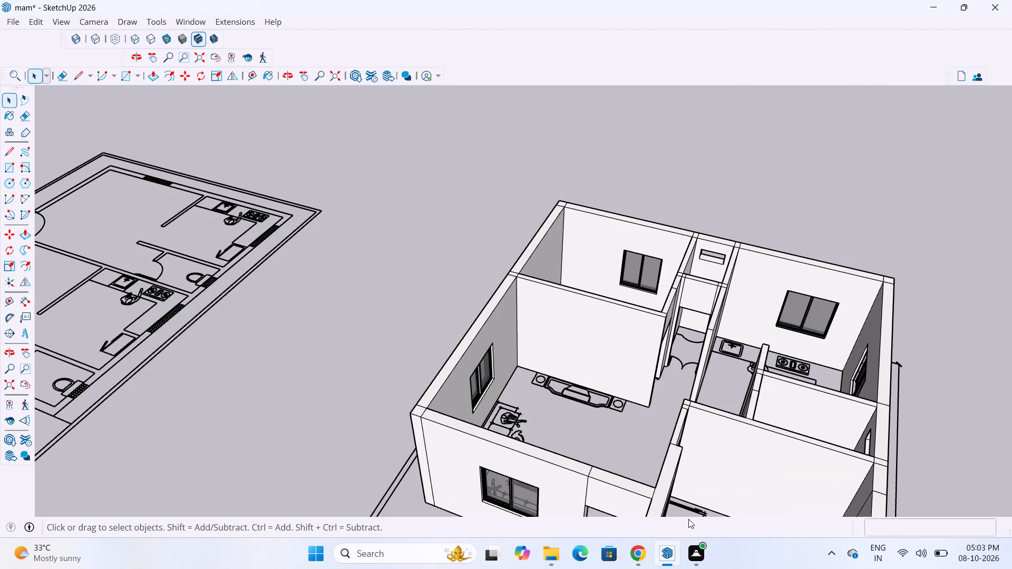